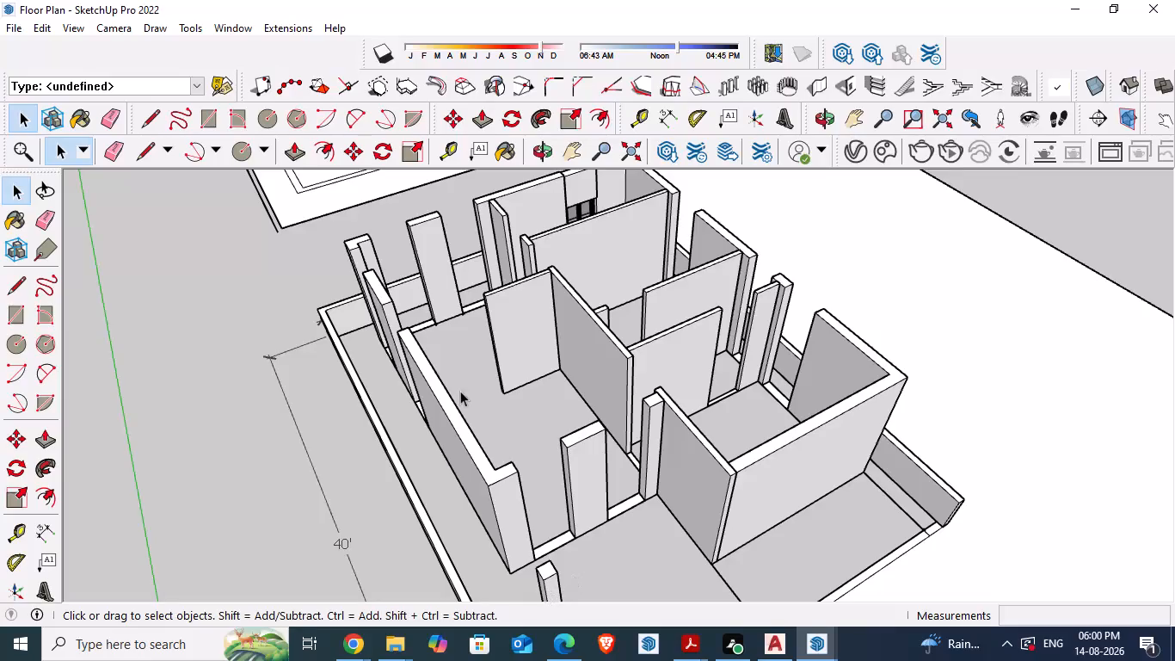
Hide the house wall component so the window and its separate wall pieces stand alone on the plan.
middle_click_drag(450, 370, 815, 386)
middle_click_drag(572, 437, 638, 419)
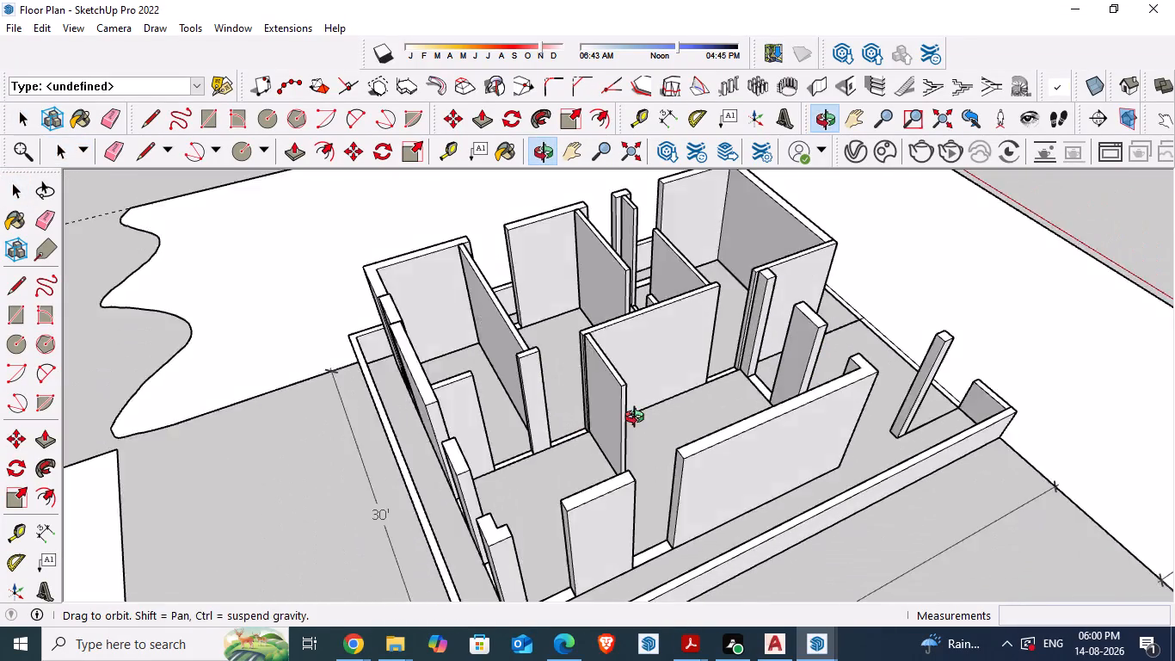
middle_click_drag(638, 419, 850, 272)
scroll(486, 388, "up", 2)
left_click(492, 417)
right_click(493, 417)
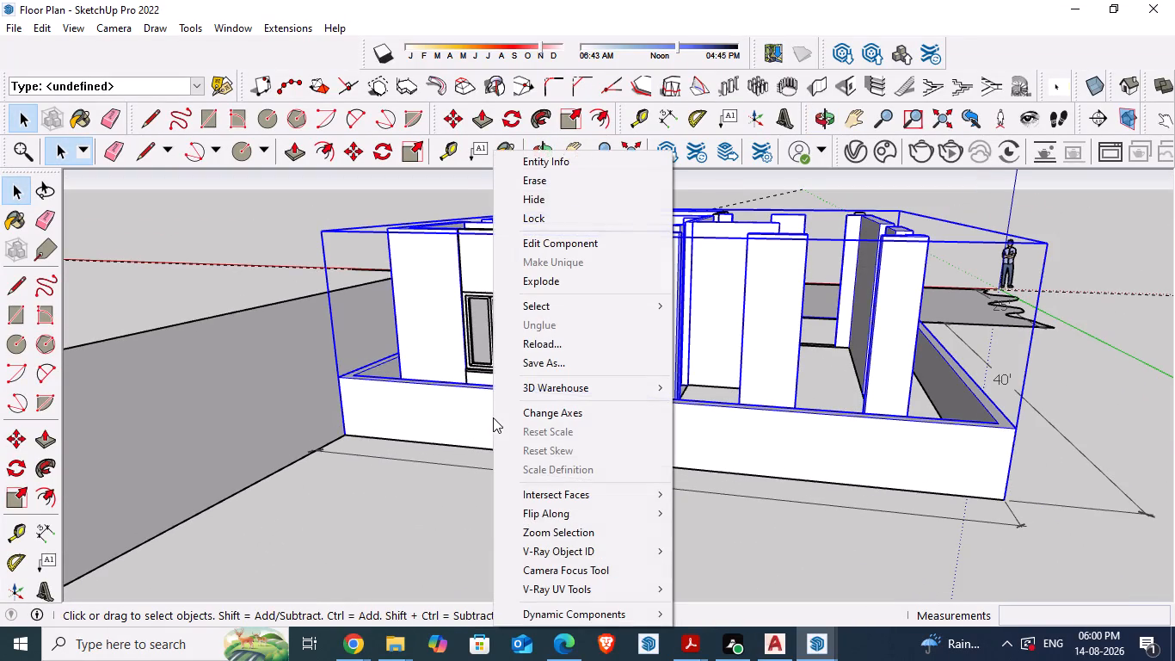
left_click(528, 195)
Combine the upper wall piece, the window and the lower wall piece into one component named "window".
scroll(476, 314, "up", 4)
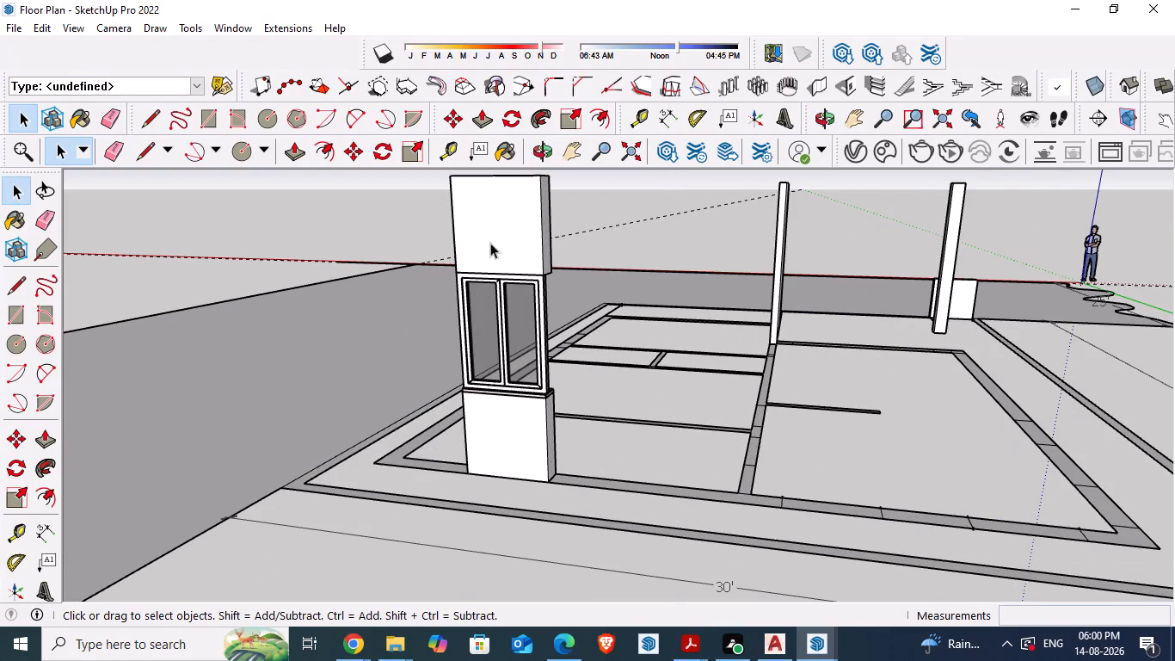
left_click(490, 243)
left_click(493, 341, "shift")
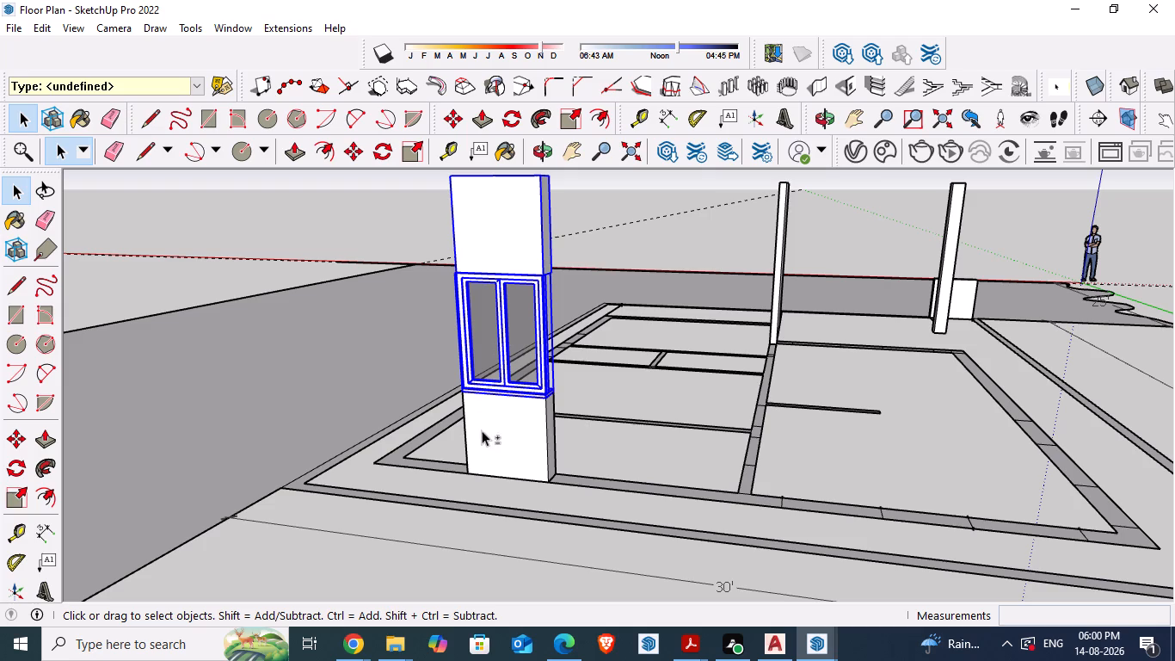
left_click(482, 430, "shift")
right_click(489, 392)
left_click(550, 207)
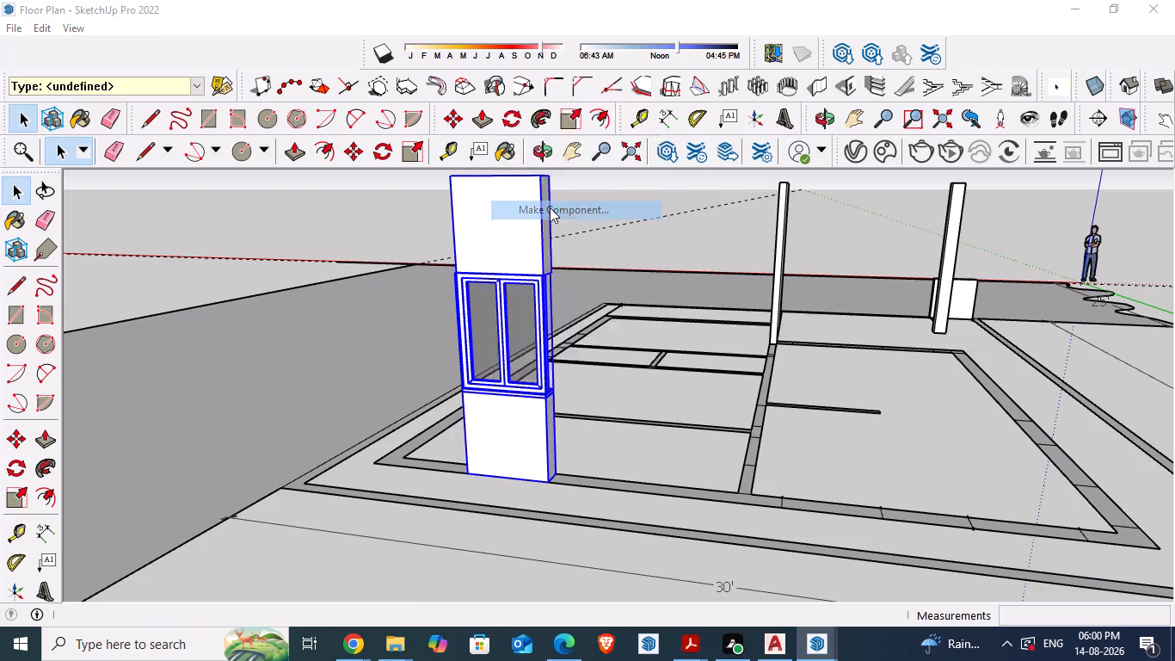
type("wi")
key("n")
key("d")
key("o")
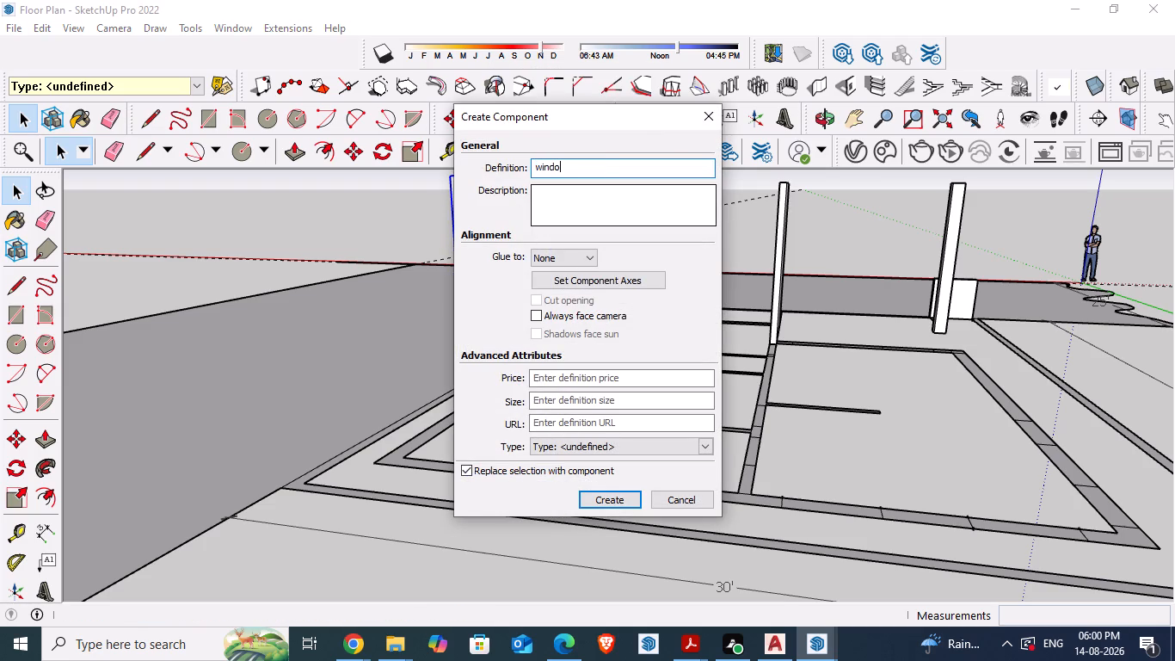
key("w")
left_click(613, 497)
middle_click_drag(678, 417, 522, 456)
left_click(274, 383)
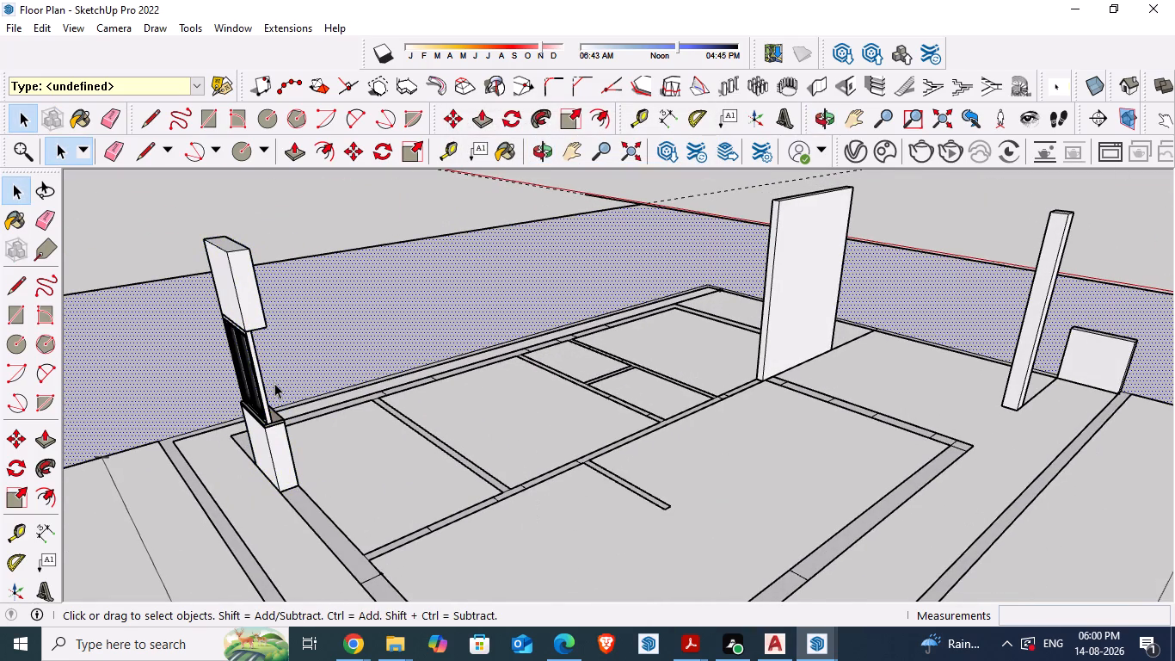
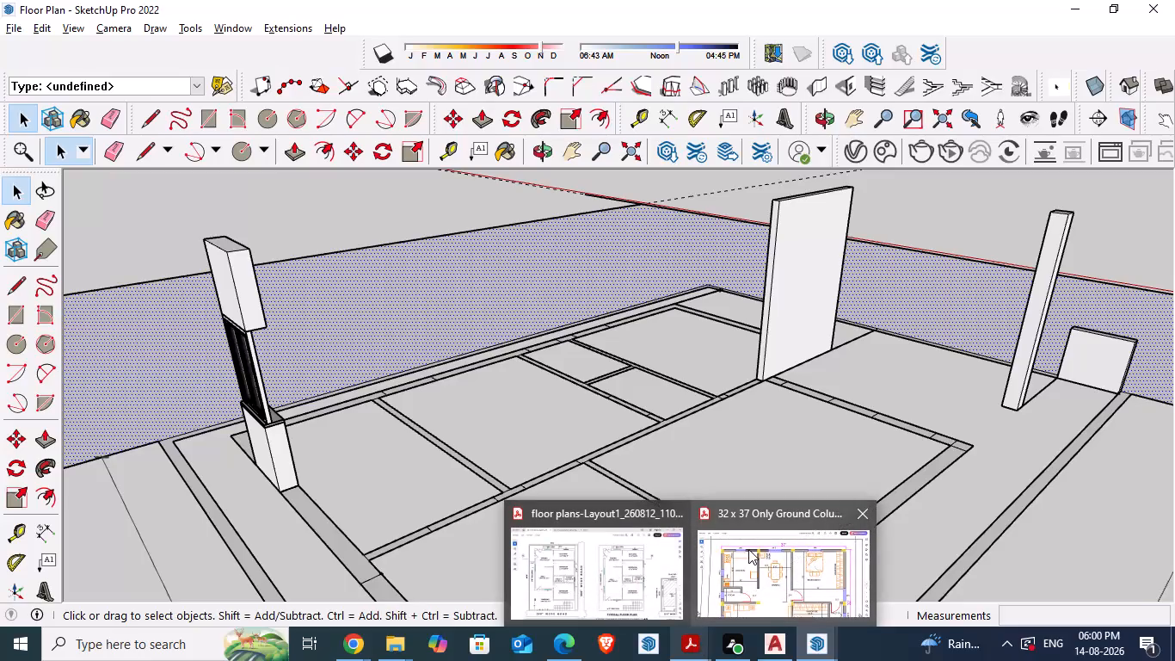
Switch to the floor plan PDF and examine the window positions on the ground floor plan, returning to the model.
left_click(698, 644)
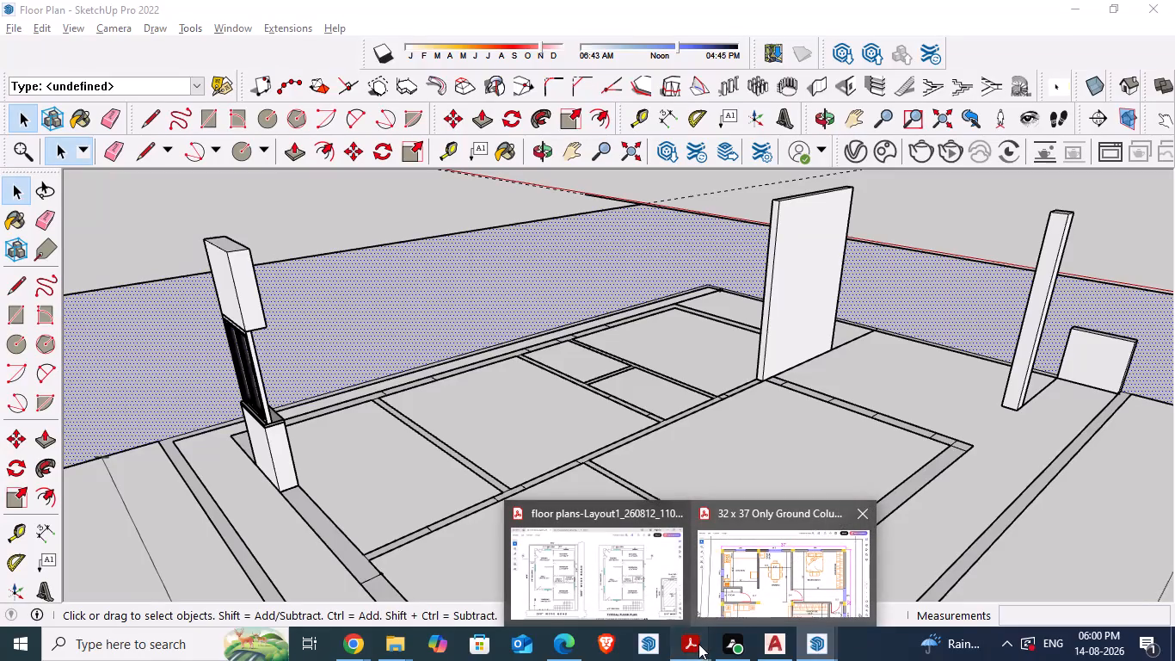
left_click(730, 570)
left_click(691, 646)
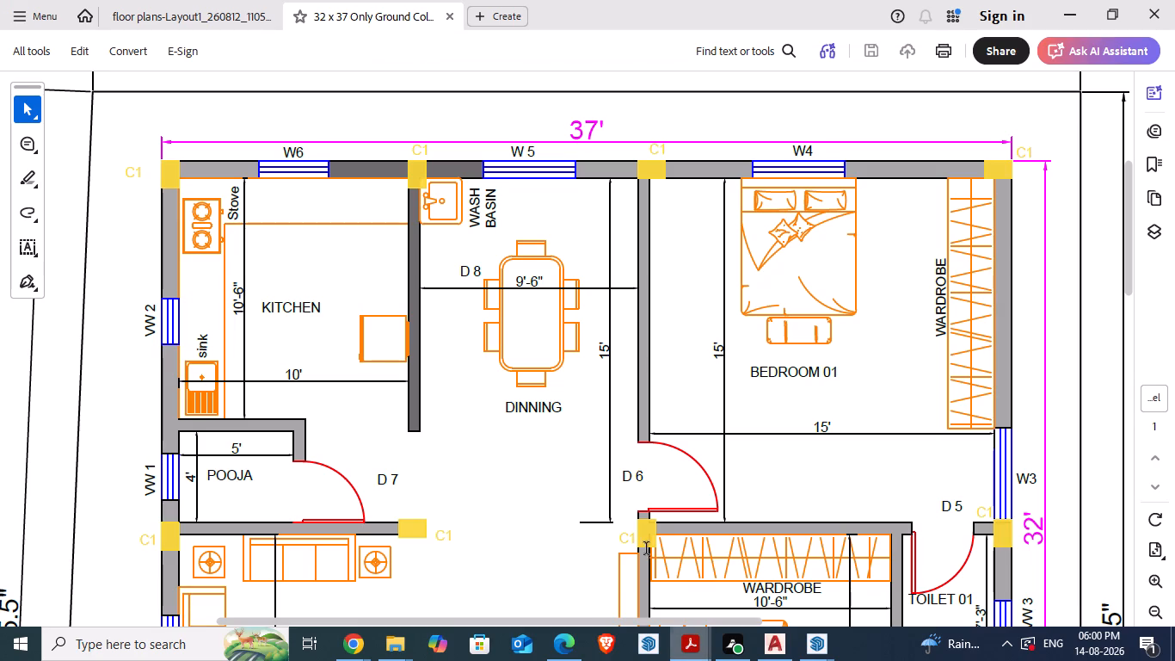
left_click(652, 573)
scroll(655, 442, "down", 1)
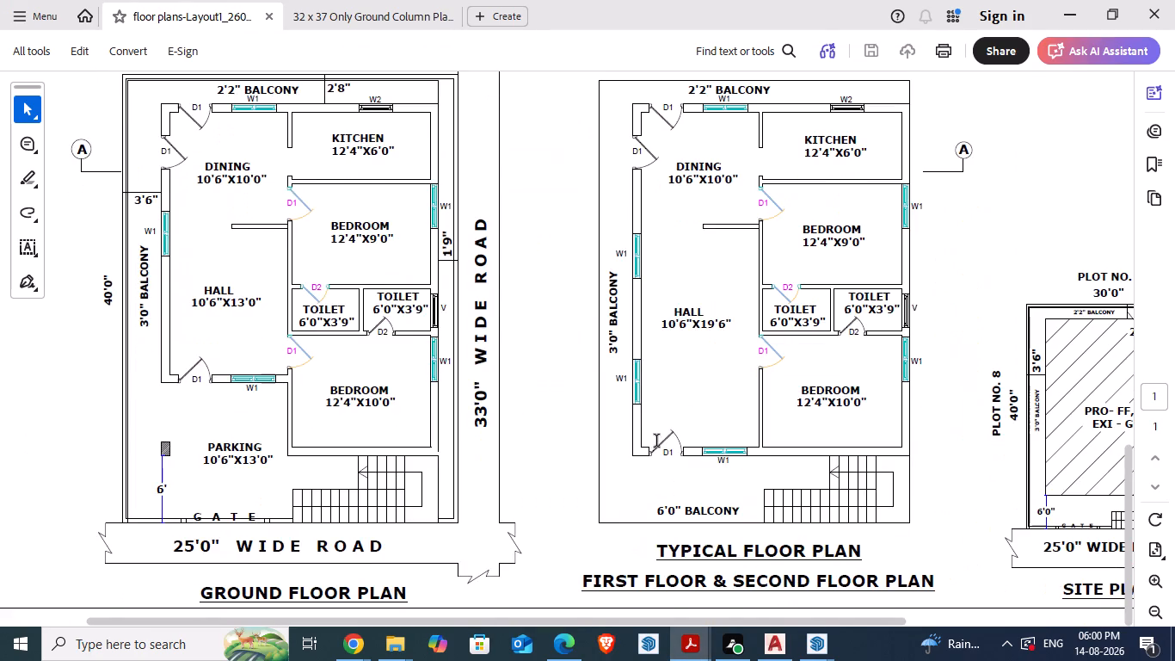
scroll(694, 489, "up", 1)
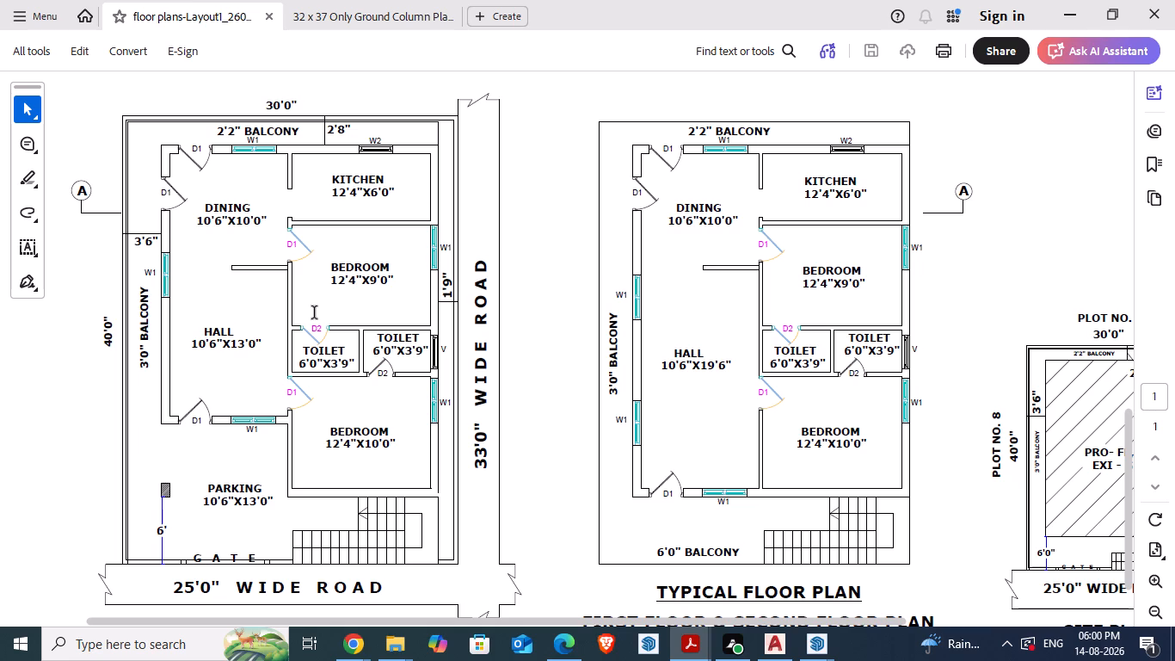
key("alt+Tab")
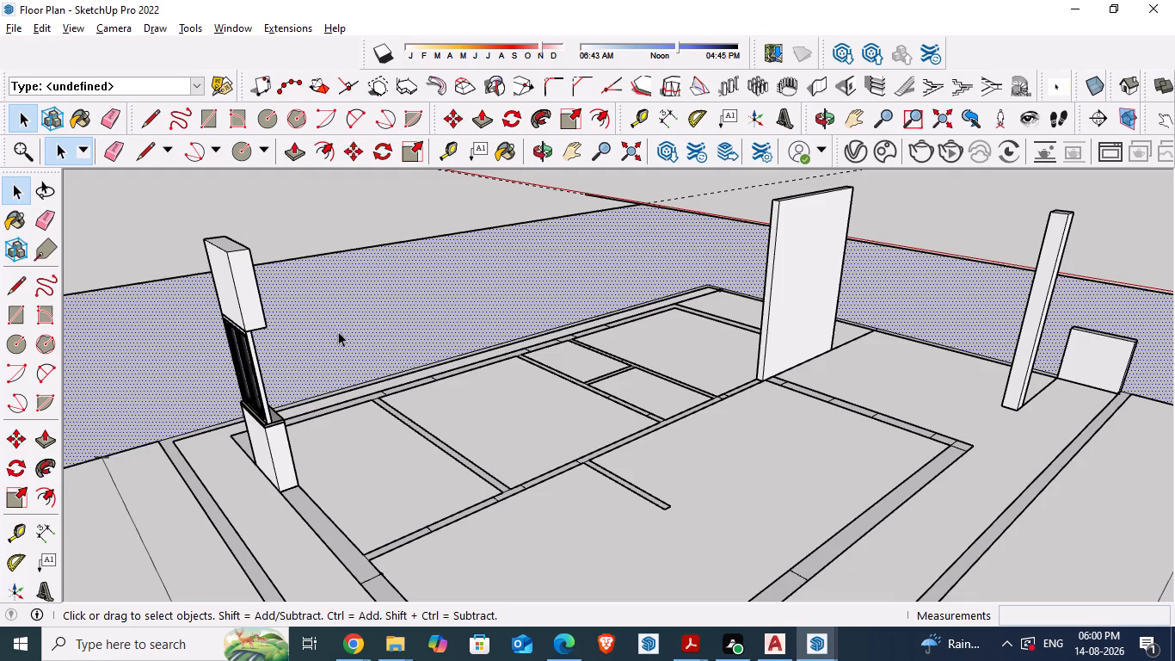
Copy the window component from the kitchen opening about 10' 8" along the 30' wall to the dining room window opening.
scroll(335, 401, "down", 3)
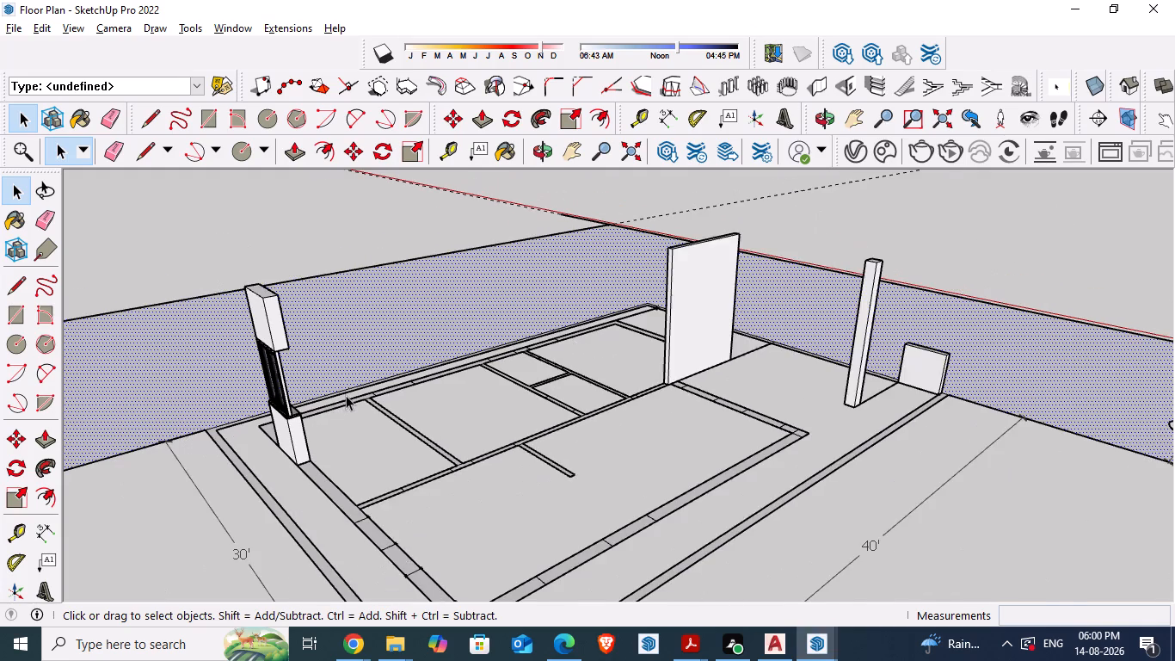
scroll(346, 395, "down", 2)
middle_click_drag(683, 471, 292, 549)
scroll(493, 324, "up", 3)
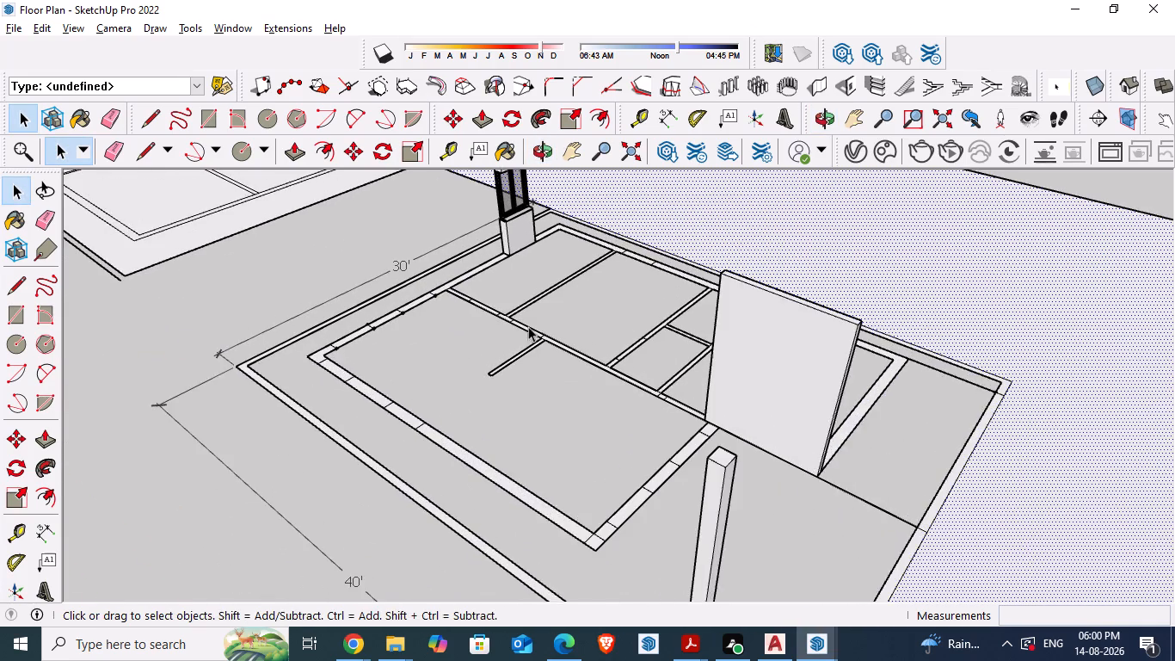
middle_click_drag(726, 359, 478, 476)
scroll(483, 484, "down", 7)
scroll(606, 218, "up", 3)
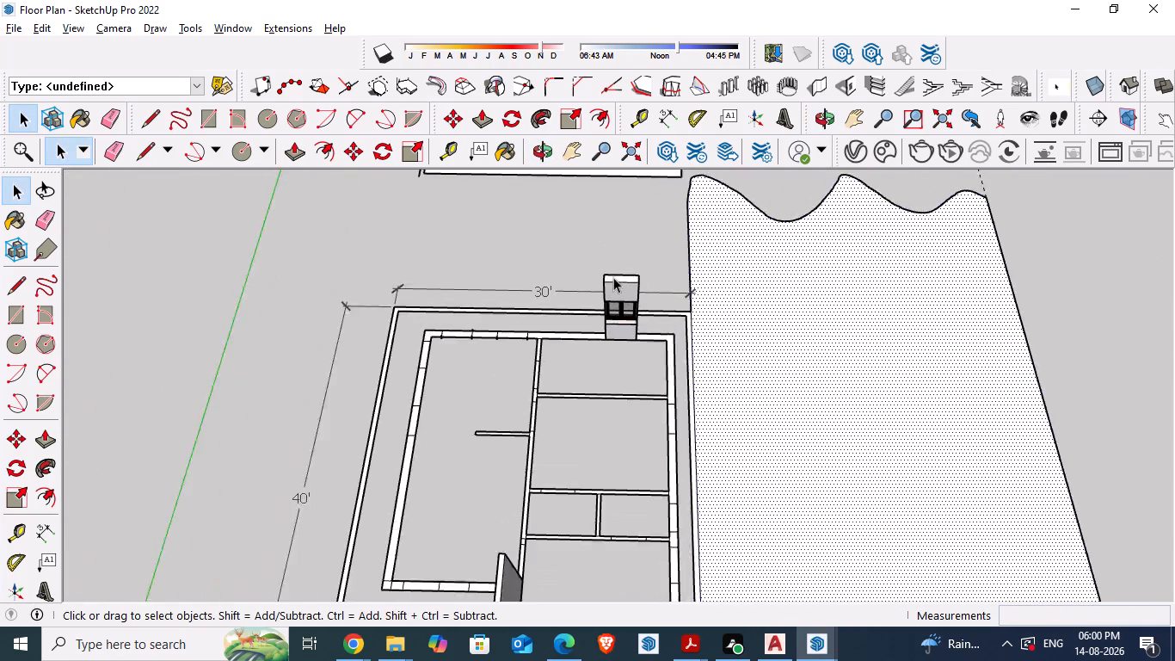
scroll(613, 277, "up", 2)
left_click(618, 295)
key("m")
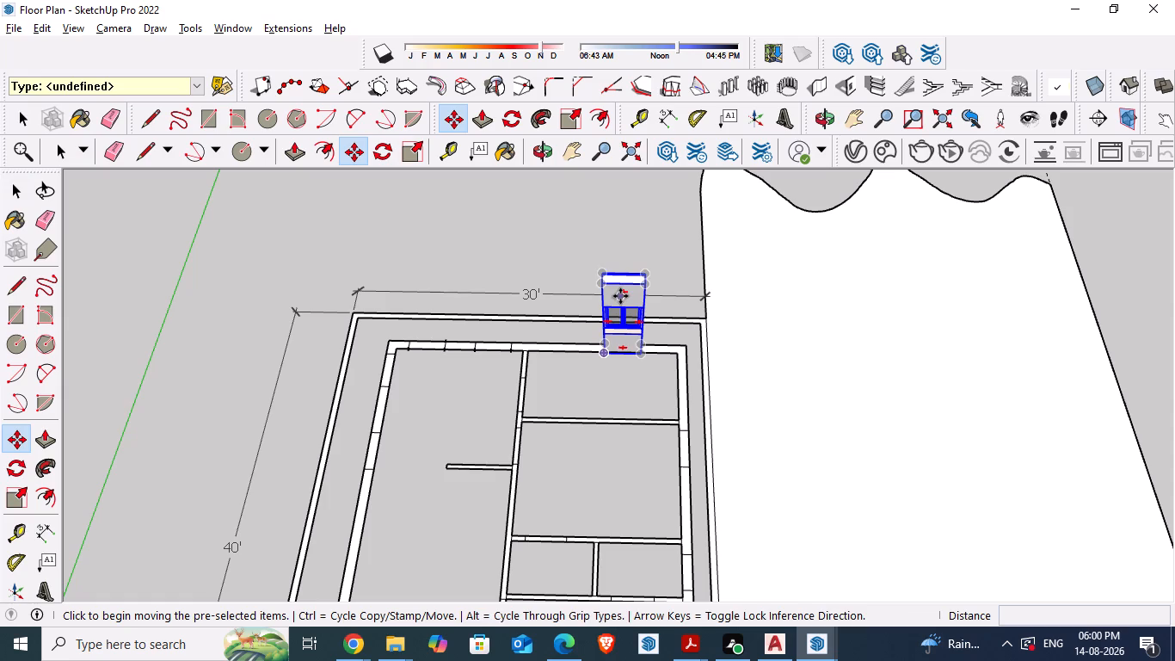
left_click_drag(620, 296, 524, 281, "ctrl")
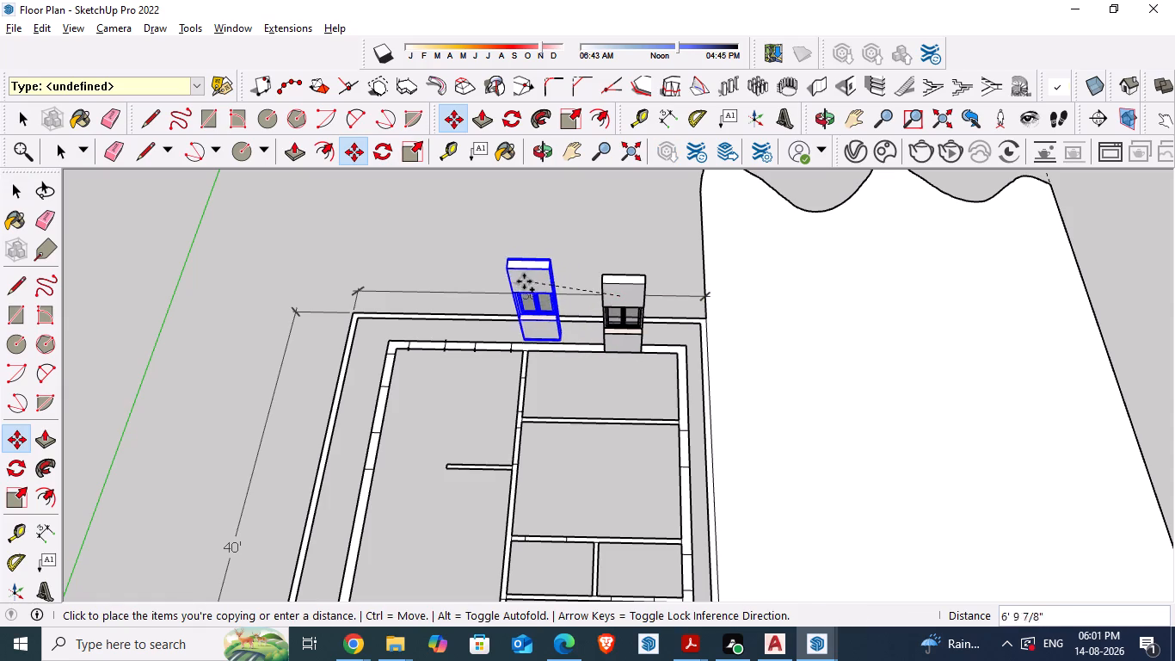
left_click_drag(524, 281, 471, 287, "ctrl")
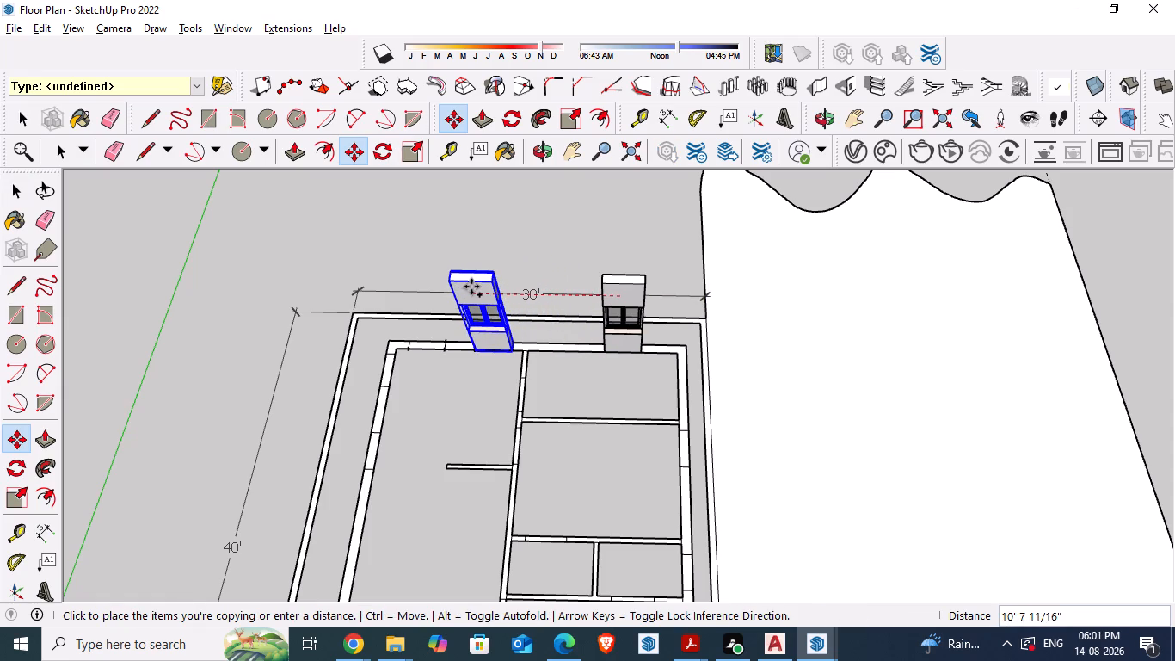
scroll(471, 287, "up", 8)
left_click(471, 286)
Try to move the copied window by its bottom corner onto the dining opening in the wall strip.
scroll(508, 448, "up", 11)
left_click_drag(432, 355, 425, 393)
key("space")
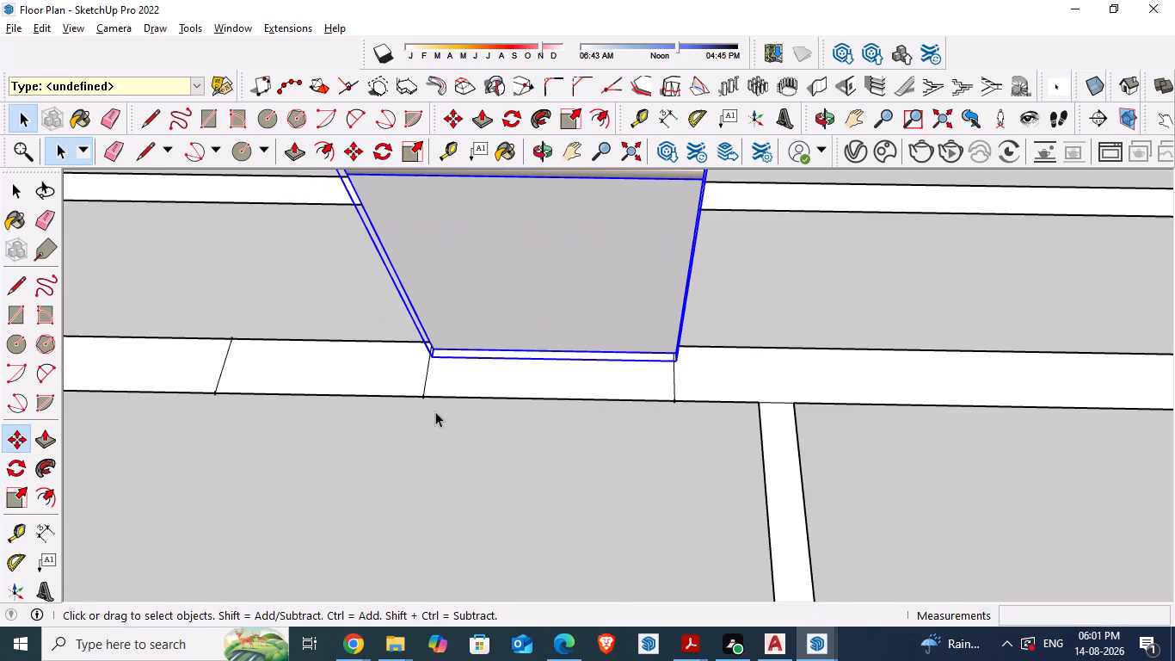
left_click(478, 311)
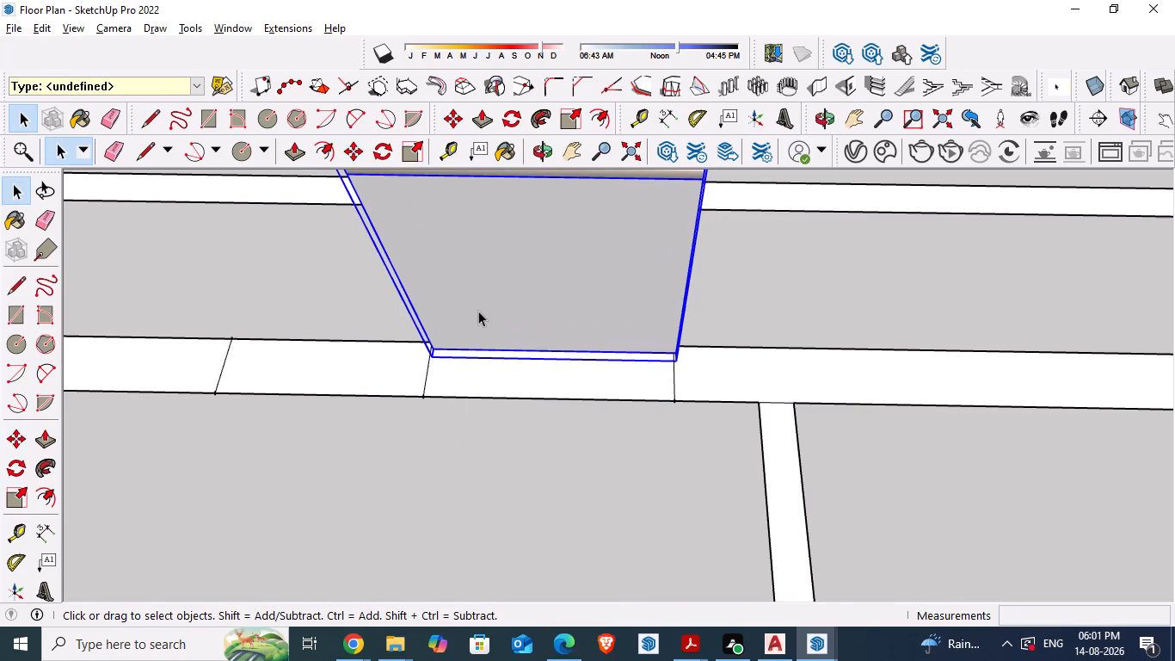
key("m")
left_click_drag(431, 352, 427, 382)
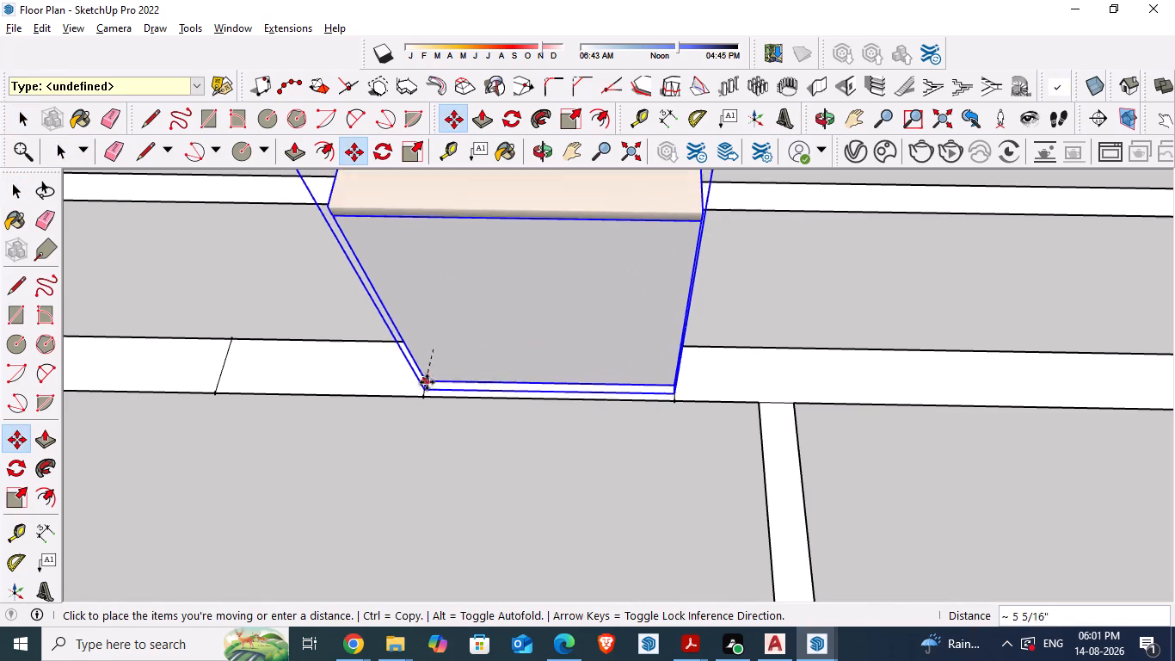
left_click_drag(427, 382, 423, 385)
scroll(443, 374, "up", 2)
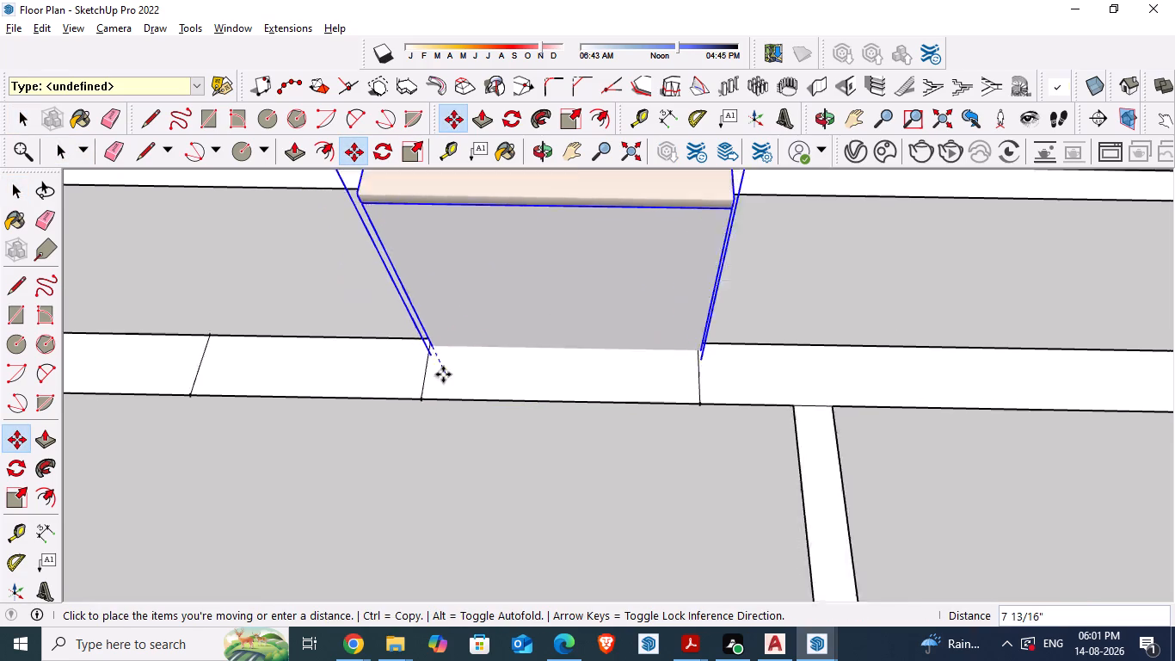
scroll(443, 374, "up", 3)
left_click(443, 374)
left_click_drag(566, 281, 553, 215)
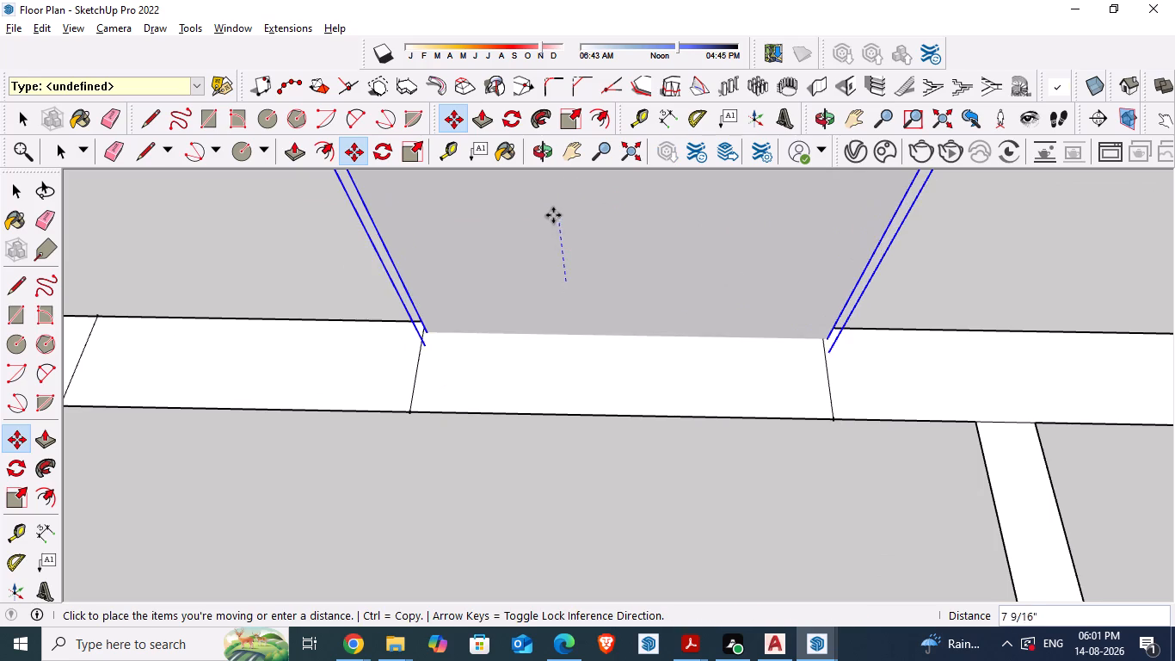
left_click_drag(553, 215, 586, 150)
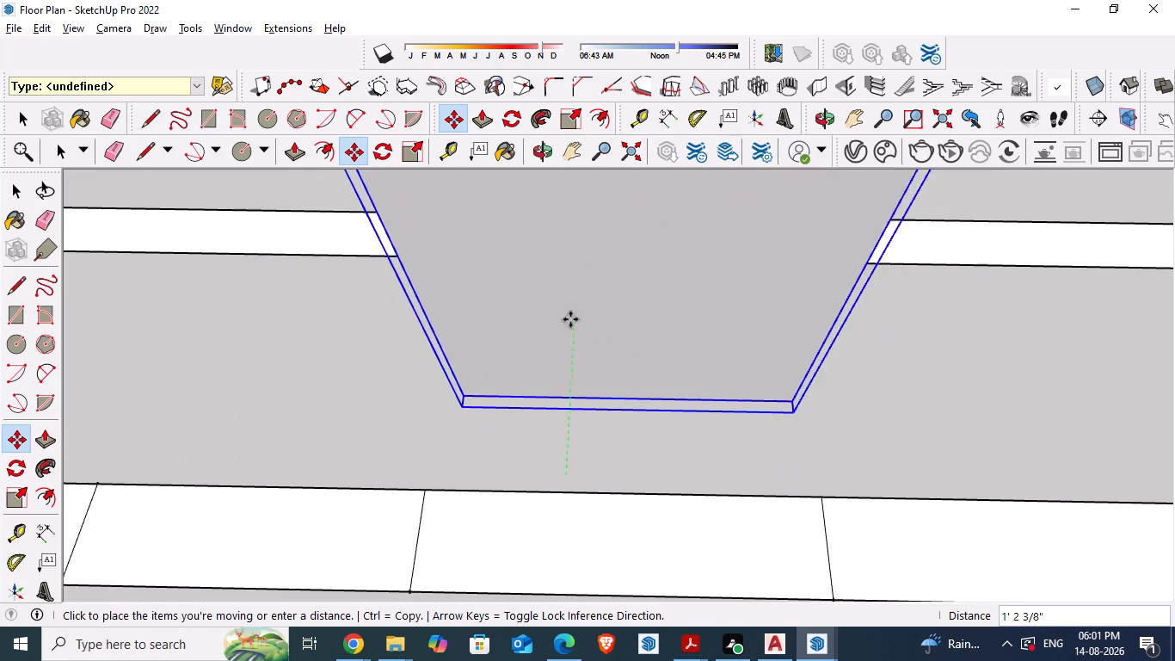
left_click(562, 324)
Move the copied window by its bottom corner onto the inner corner of the dining opening, spanning the opening's width.
middle_click_drag(552, 458, 521, 346)
scroll(502, 337, "down", 4)
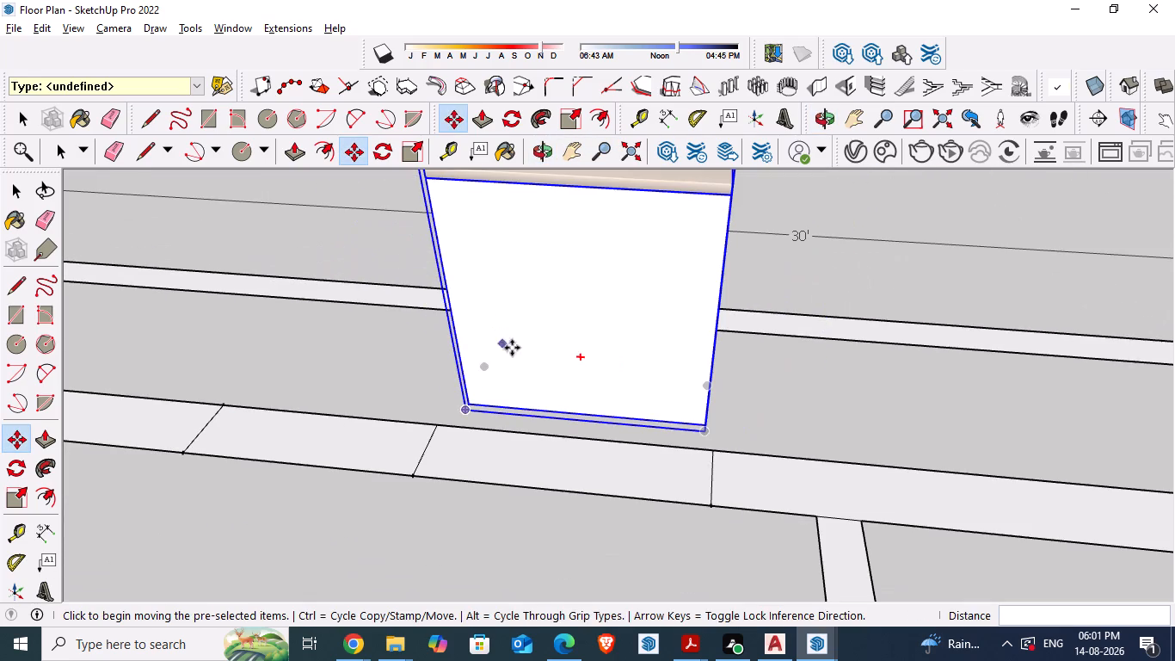
left_click_drag(707, 436, 713, 502)
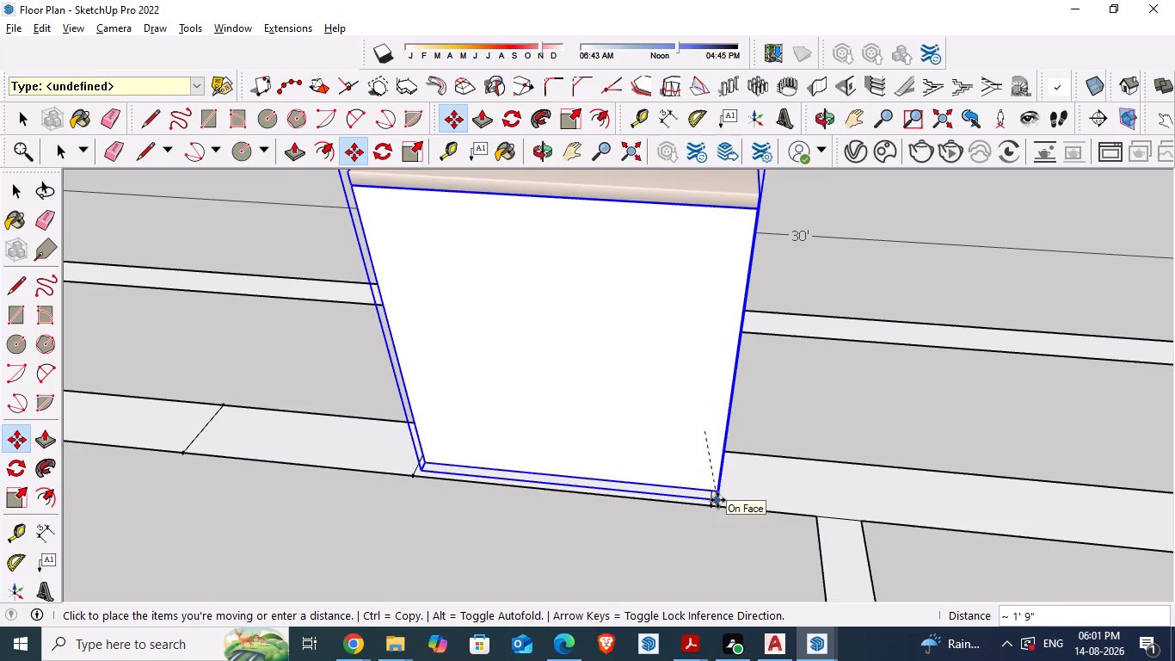
key("space")
left_click(677, 388)
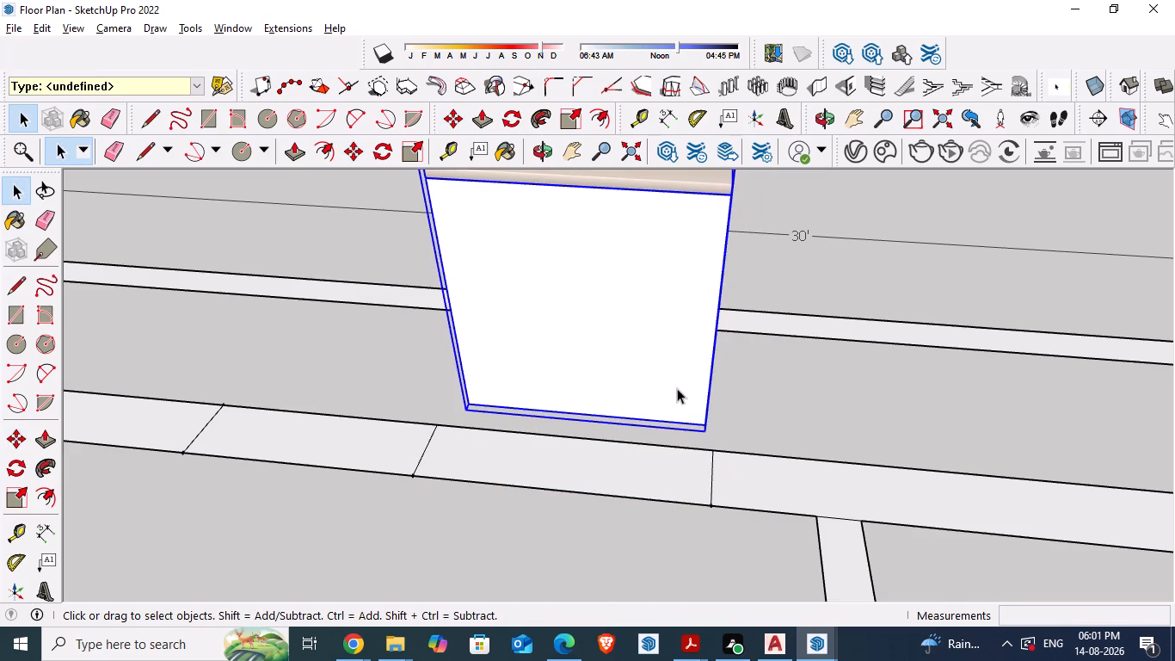
key("m")
left_click_drag(707, 433, 707, 472)
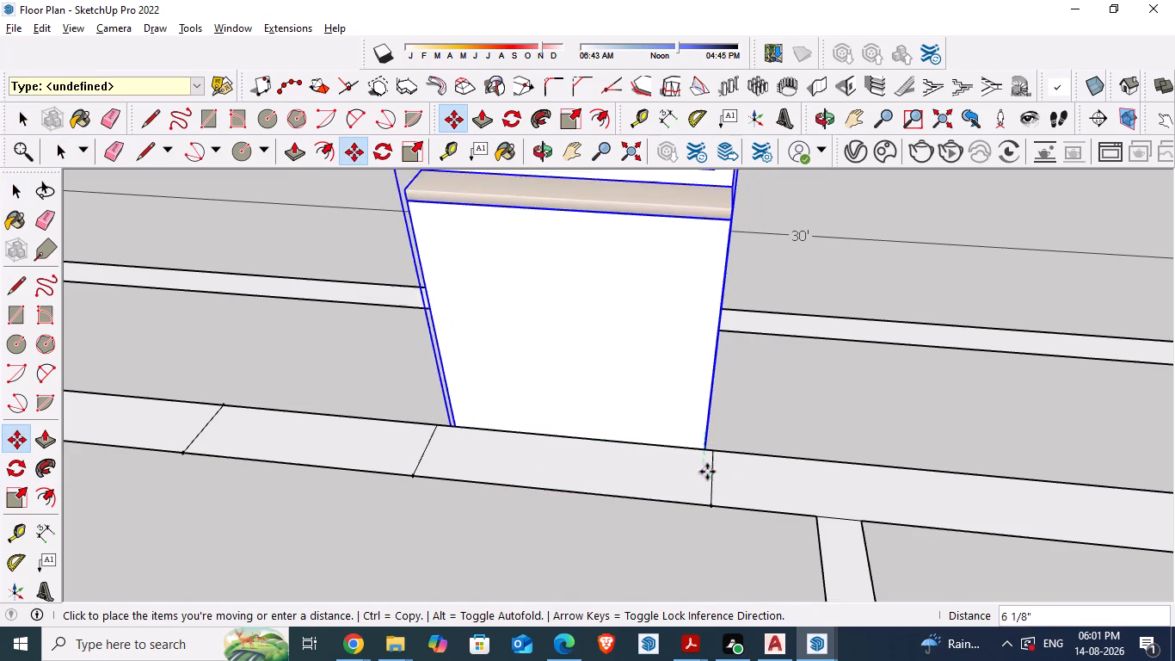
left_click_drag(707, 472, 712, 499)
left_click(713, 499)
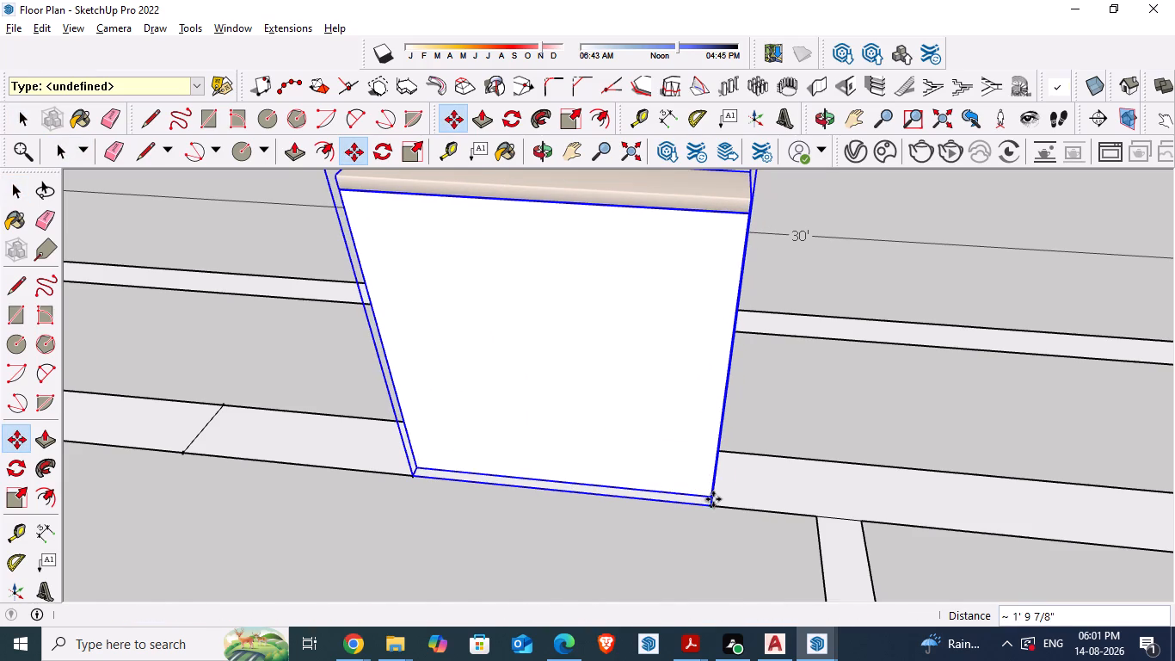
Shift the copied window about 1 1/8" across the wall strip so its bottom corner meets the strip's outer edge.
scroll(667, 549, "down", 4)
middle_click_drag(751, 528, 456, 491)
scroll(576, 555, "up", 2)
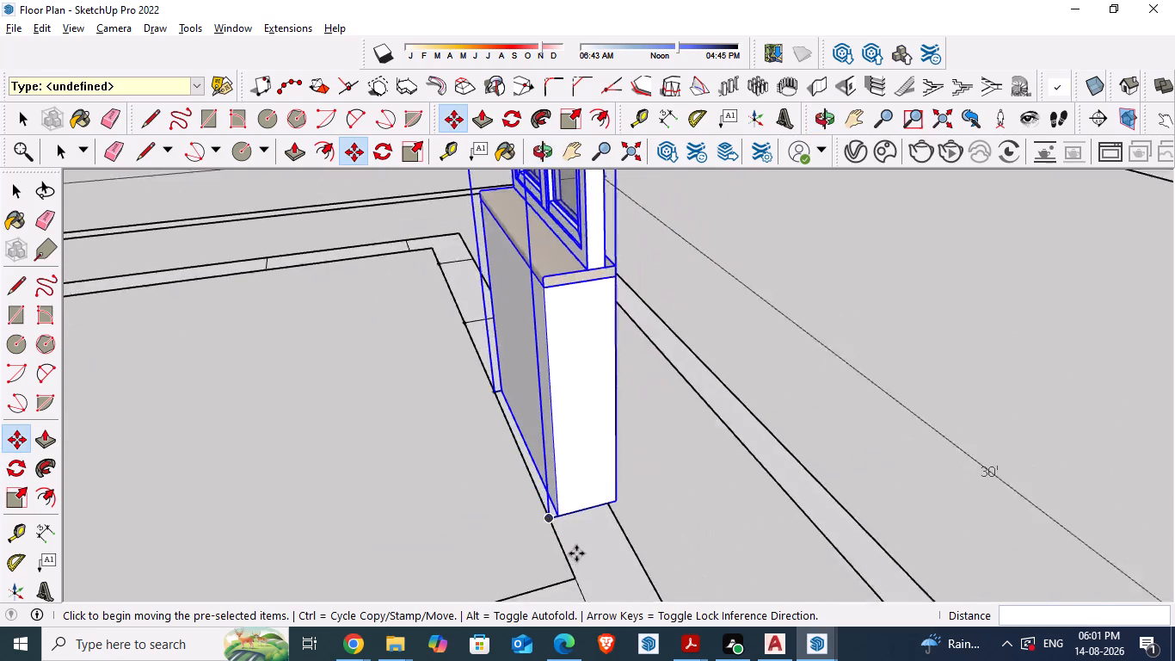
scroll(576, 553, "up", 3)
middle_click_drag(625, 530, 440, 503)
scroll(471, 453, "up", 4)
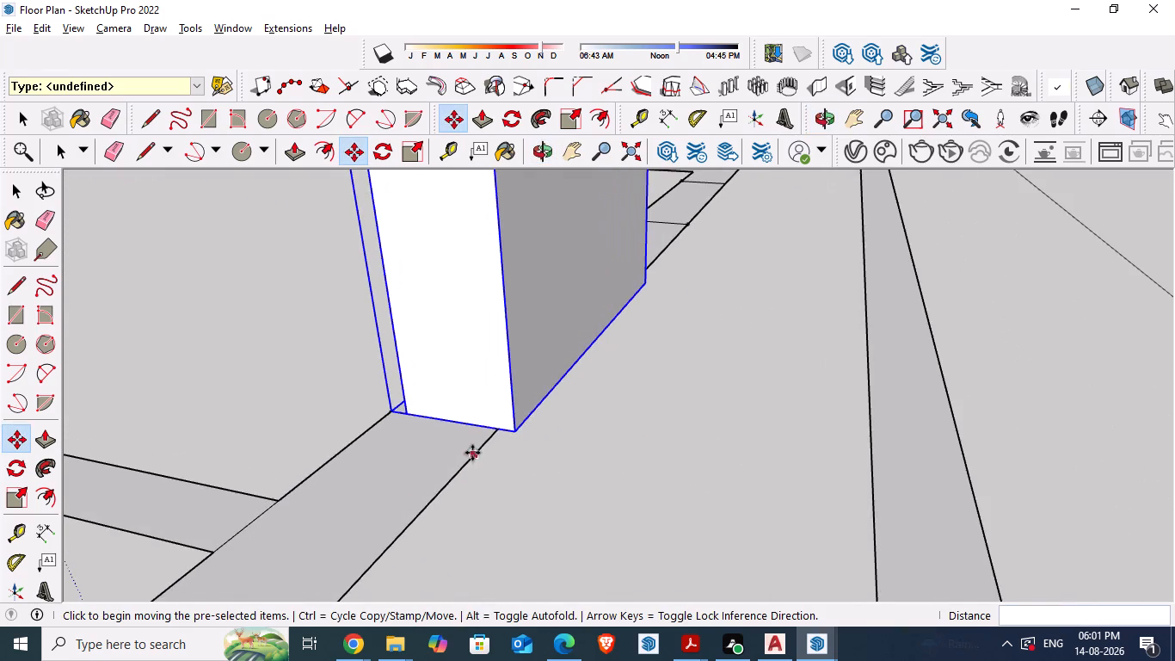
middle_click_drag(474, 453, 519, 415)
scroll(524, 420, "up", 3)
left_click_drag(537, 422, 530, 419)
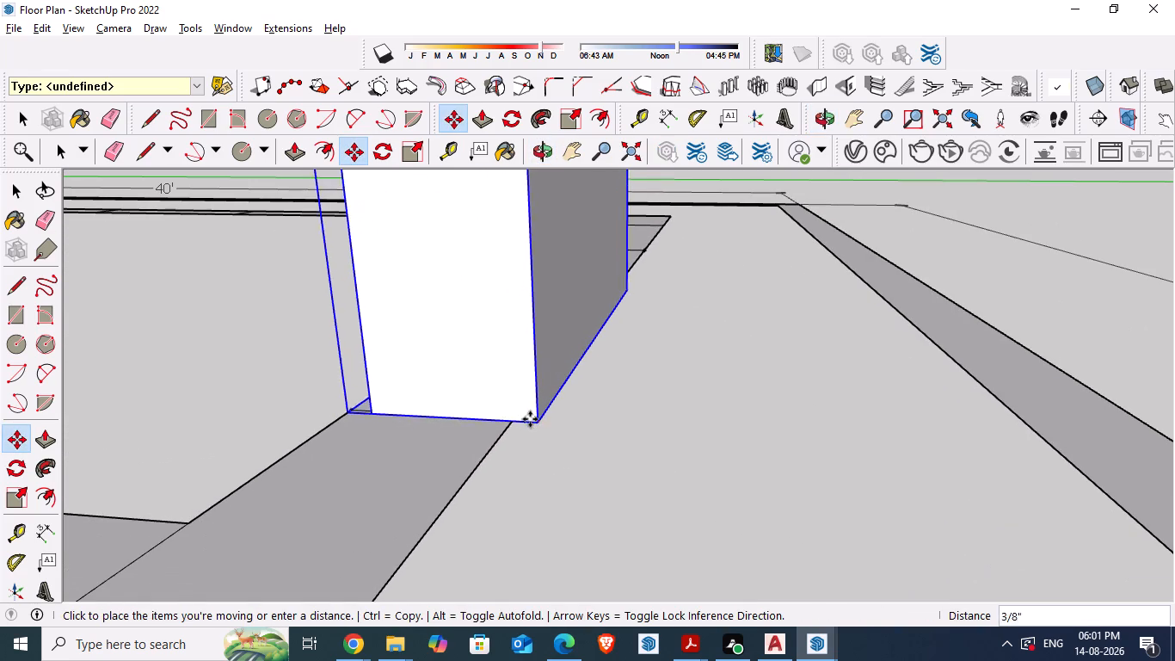
left_click_drag(530, 419, 514, 417)
key("space")
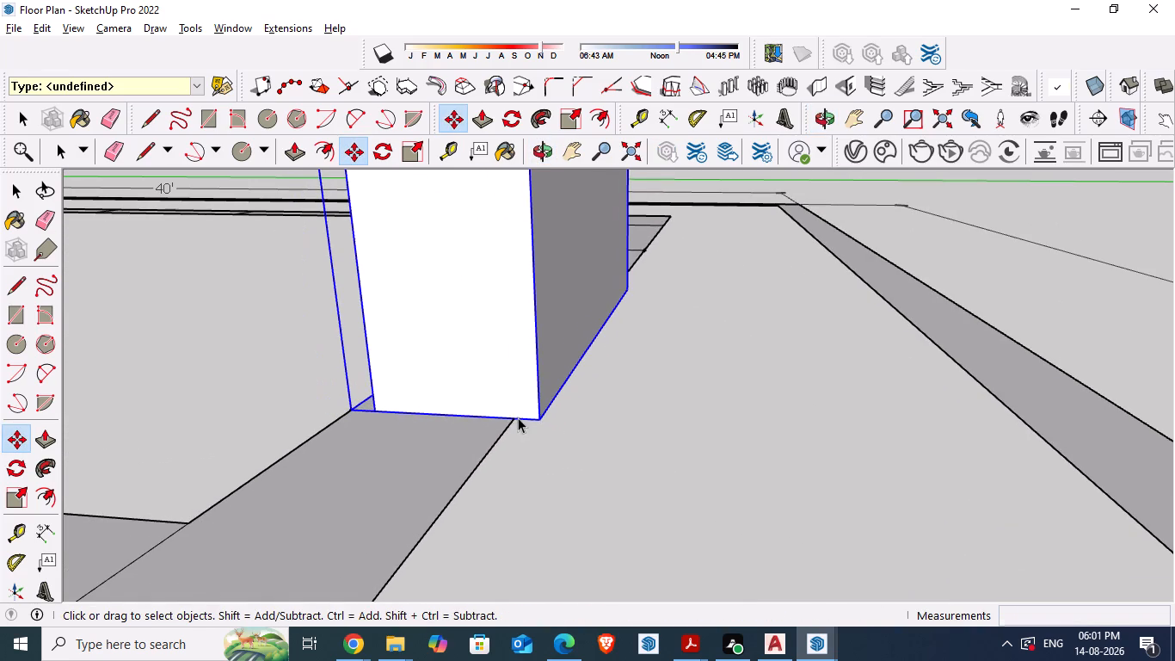
left_click(533, 415)
key("m")
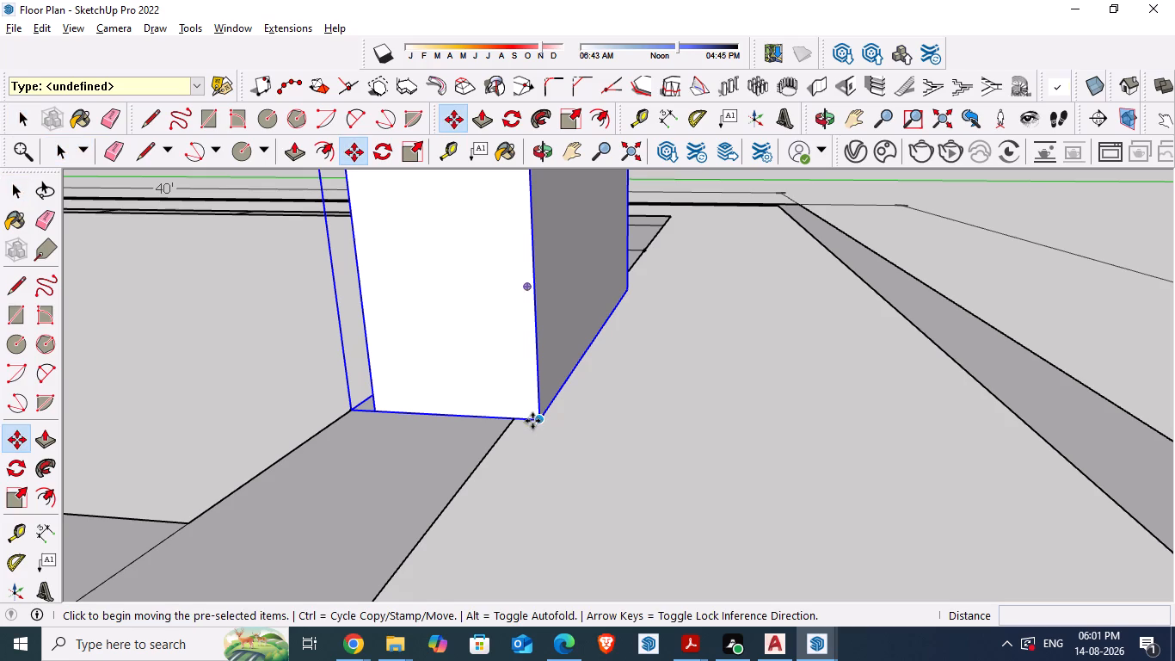
left_click_drag(535, 421, 519, 412)
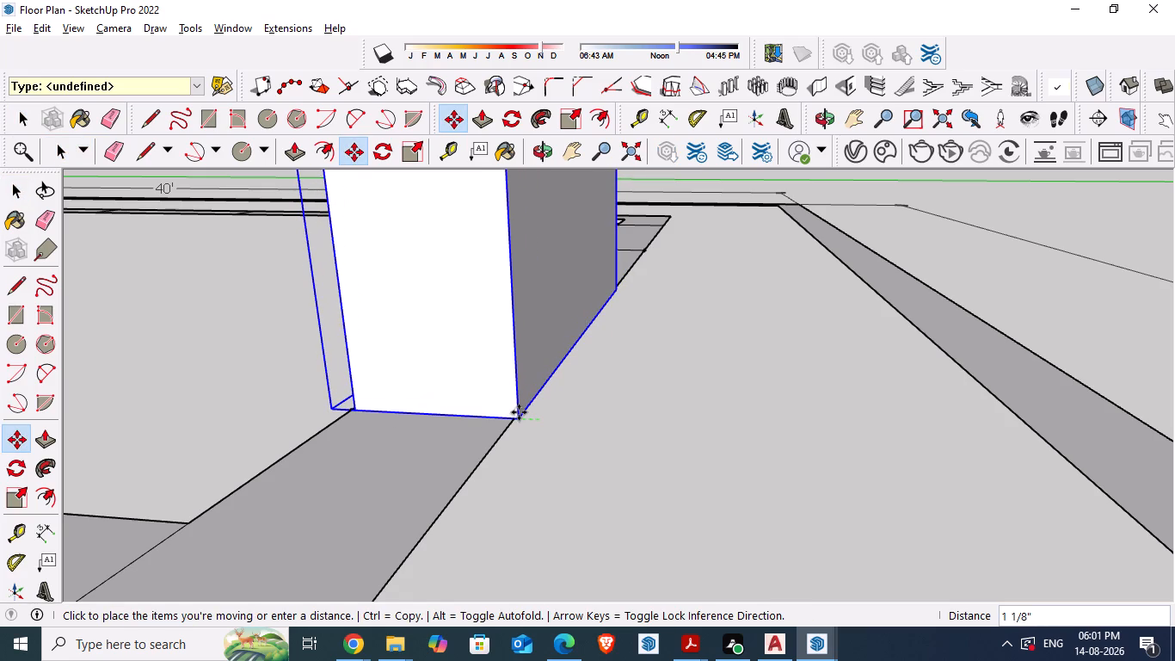
double_click(519, 412)
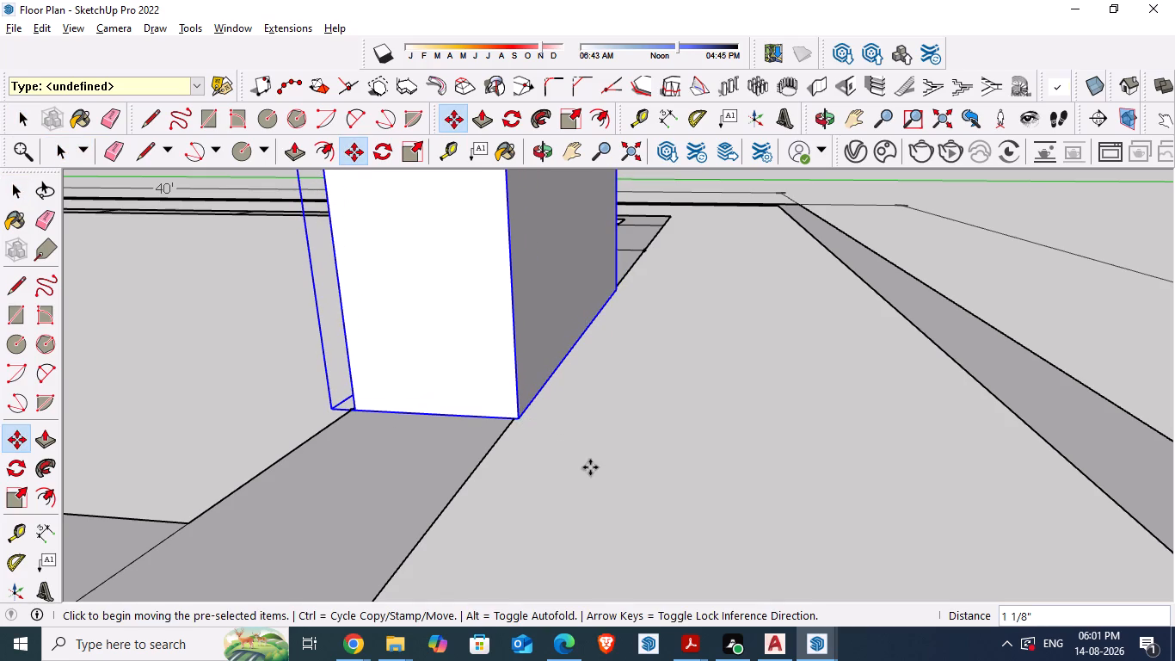
key("space")
scroll(597, 465, "down", 4)
left_click(645, 472)
Examine the placement of both window components on the 30' wall from several sides and glance at the floor plan PDF.
scroll(644, 473, "down", 4)
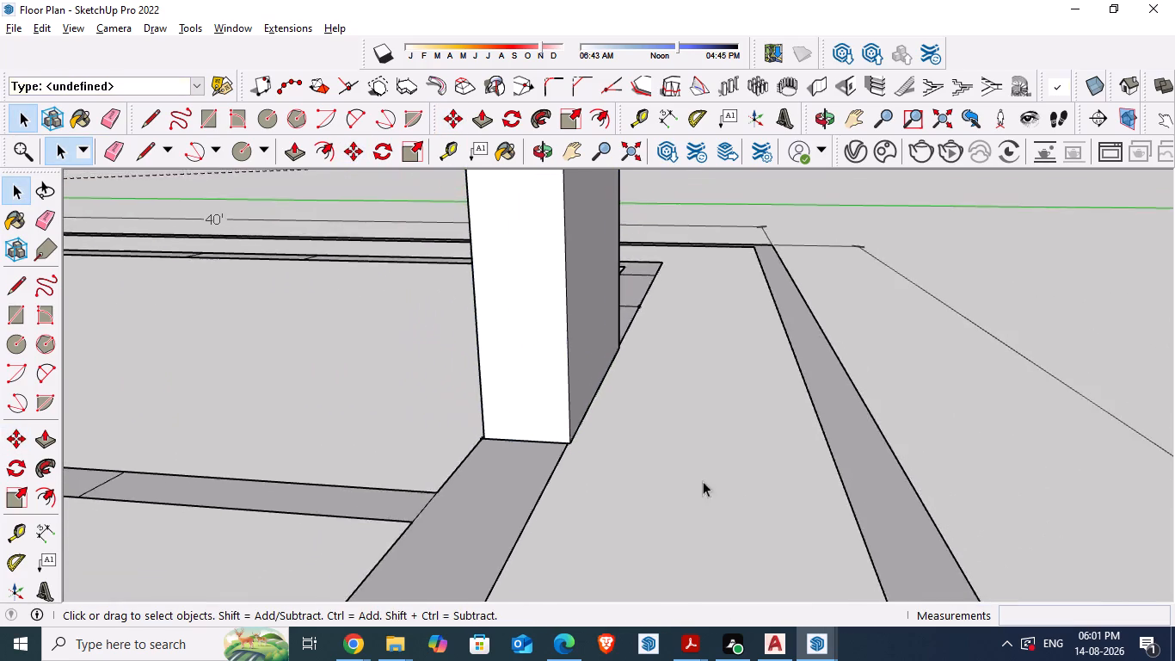
middle_click_drag(733, 496, 514, 527)
scroll(532, 510, "down", 8)
middle_click_drag(434, 443, 458, 451)
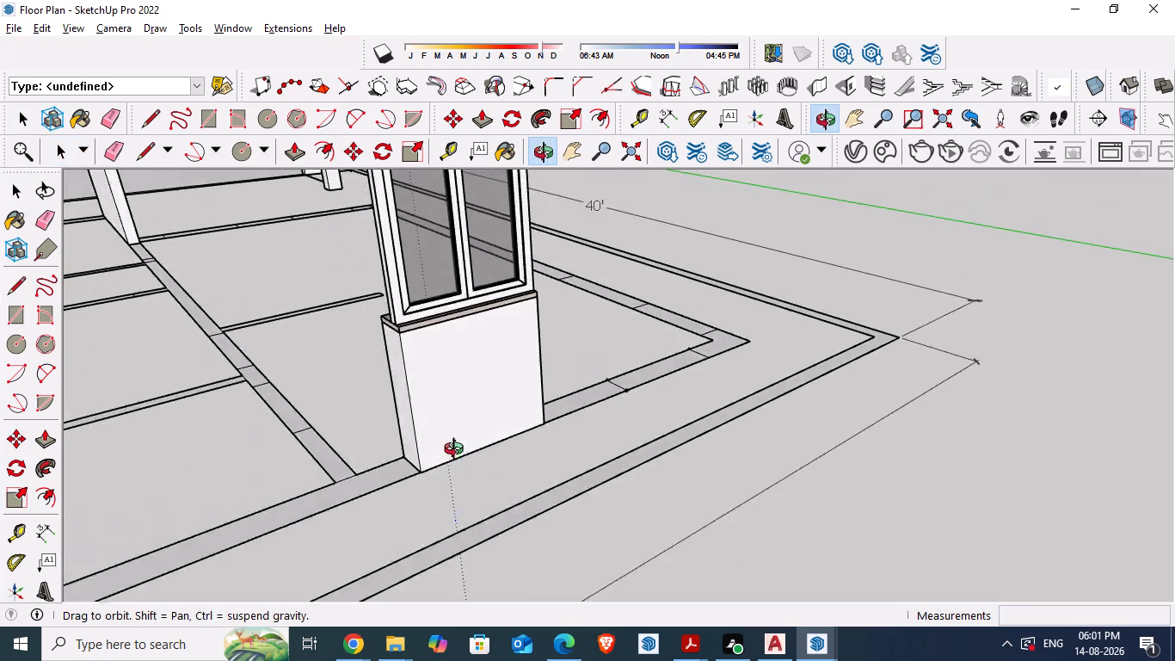
middle_click_drag(458, 451, 773, 444)
scroll(671, 412, "down", 9)
middle_click_drag(594, 449, 624, 454)
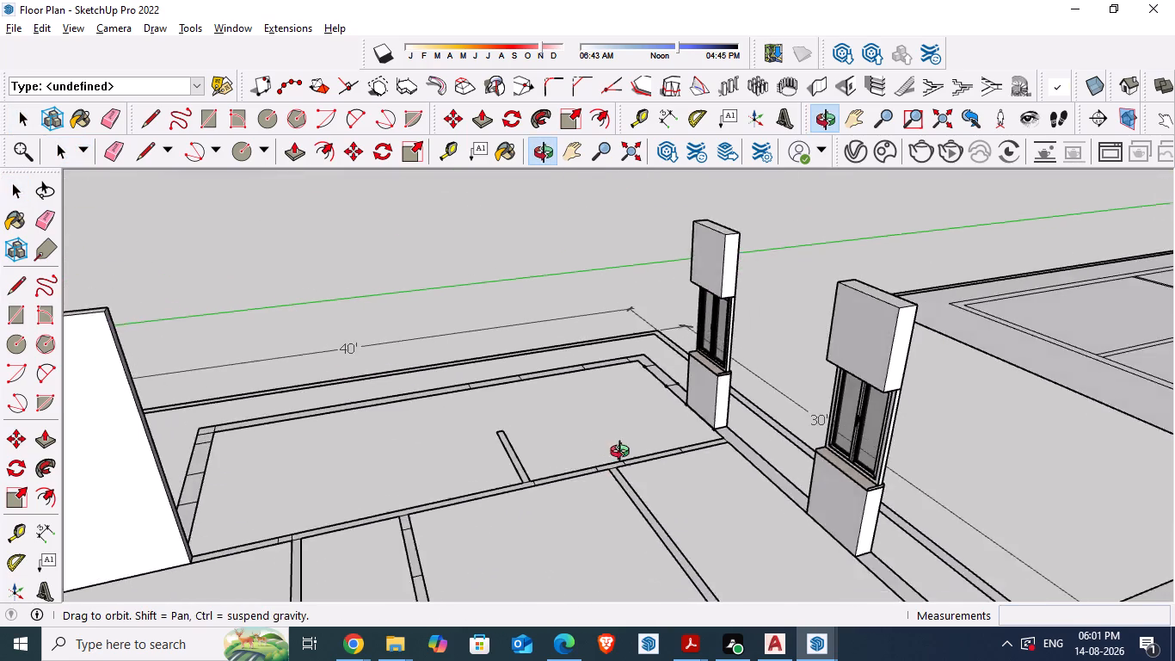
middle_click_drag(624, 454, 808, 434)
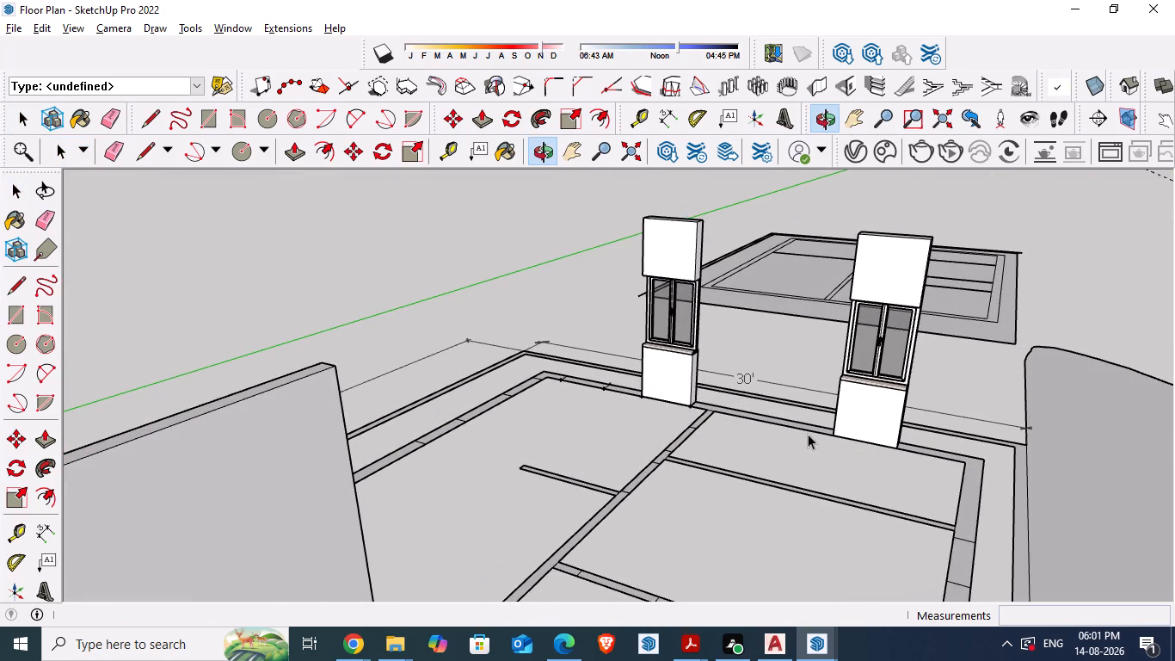
key("alt+Tab")
key("alt+Tab")
Open the nested window component on the 30' wall down to its glass, select one pane's face and show its entity info.
scroll(752, 337, "up", 4)
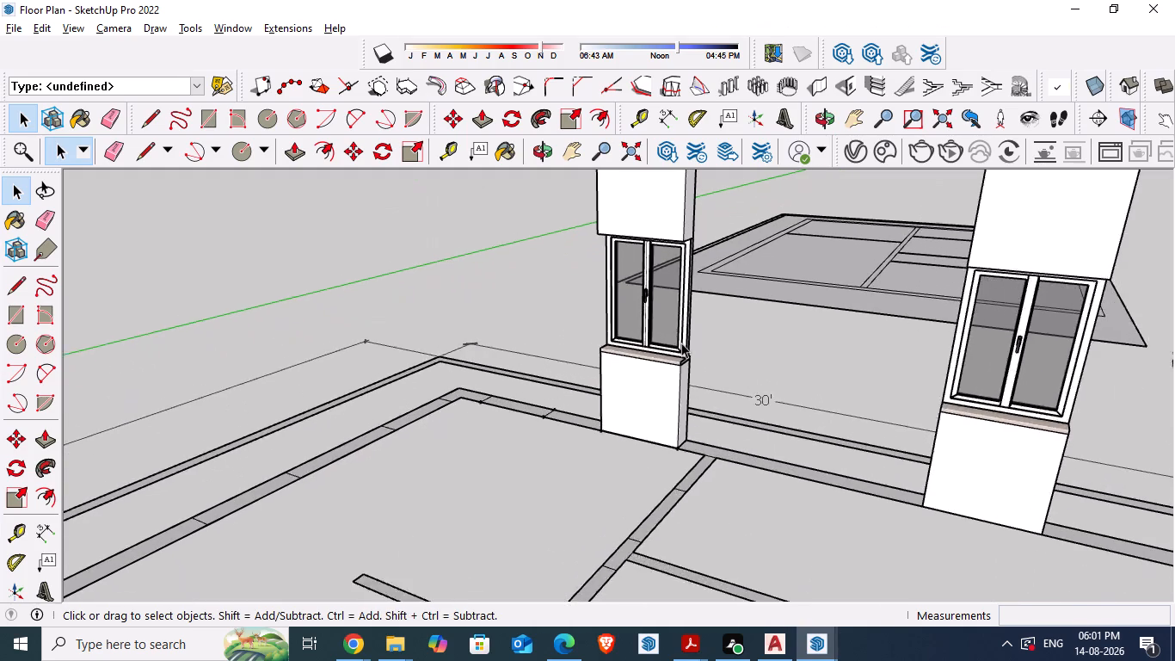
scroll(681, 343, "up", 5)
scroll(680, 347, "down", 10)
scroll(829, 348, "up", 4)
double_click(872, 351)
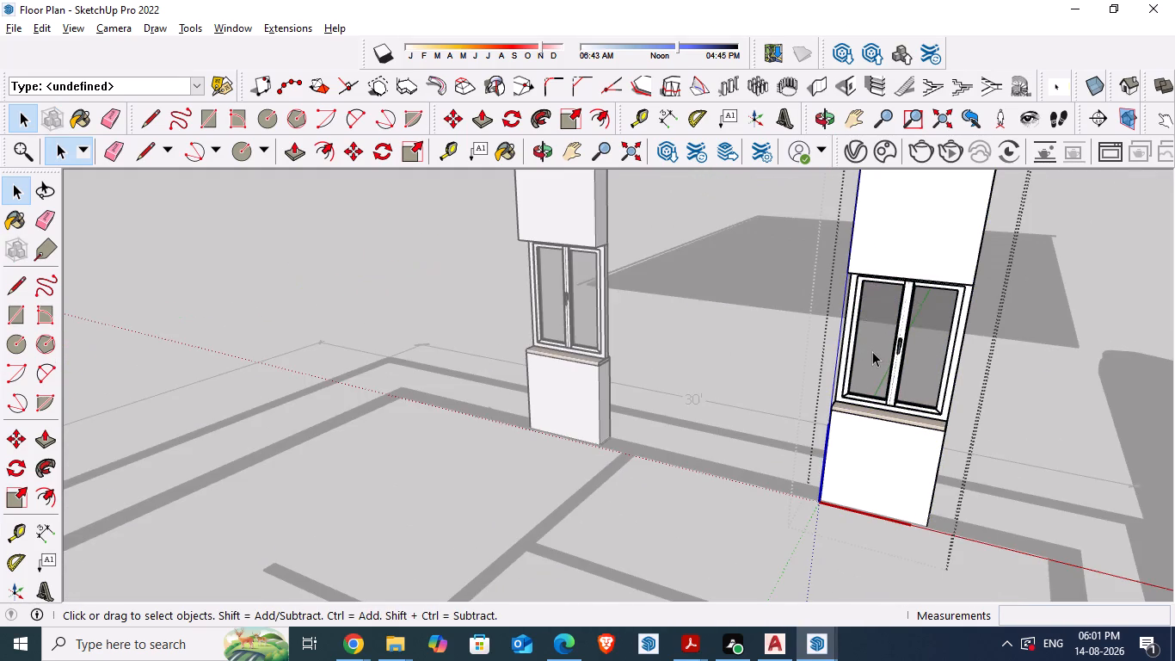
left_click(872, 351)
left_click(872, 351)
triple_click(877, 350)
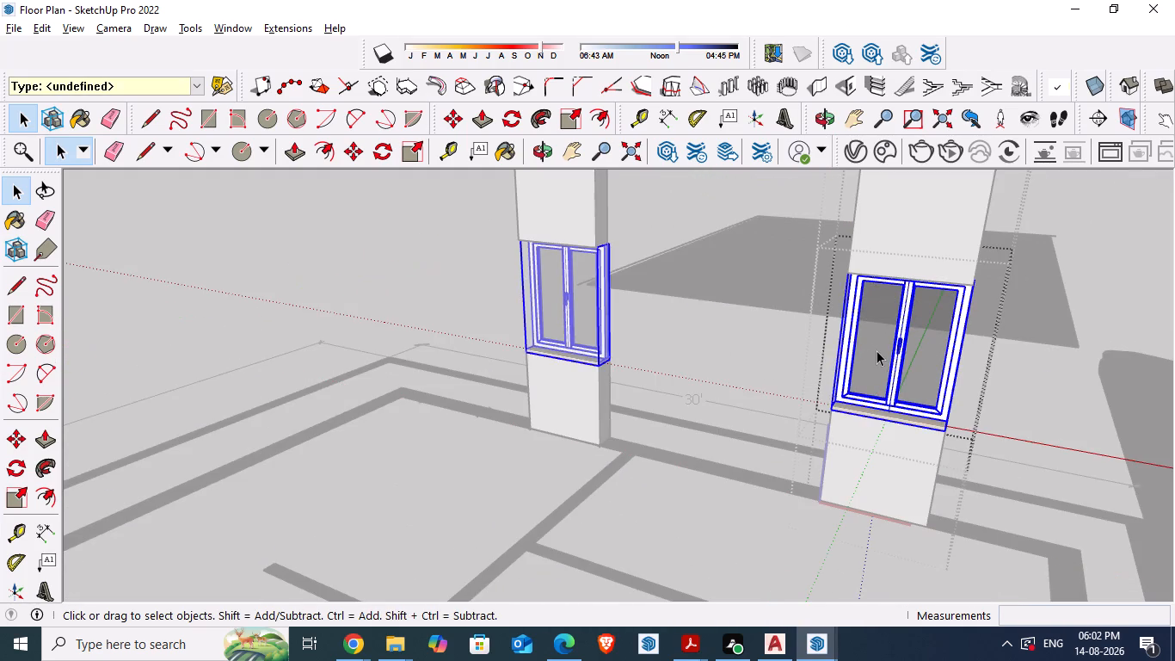
left_click(877, 350)
left_click(877, 350)
left_click(877, 350)
scroll(877, 349, "up", 5)
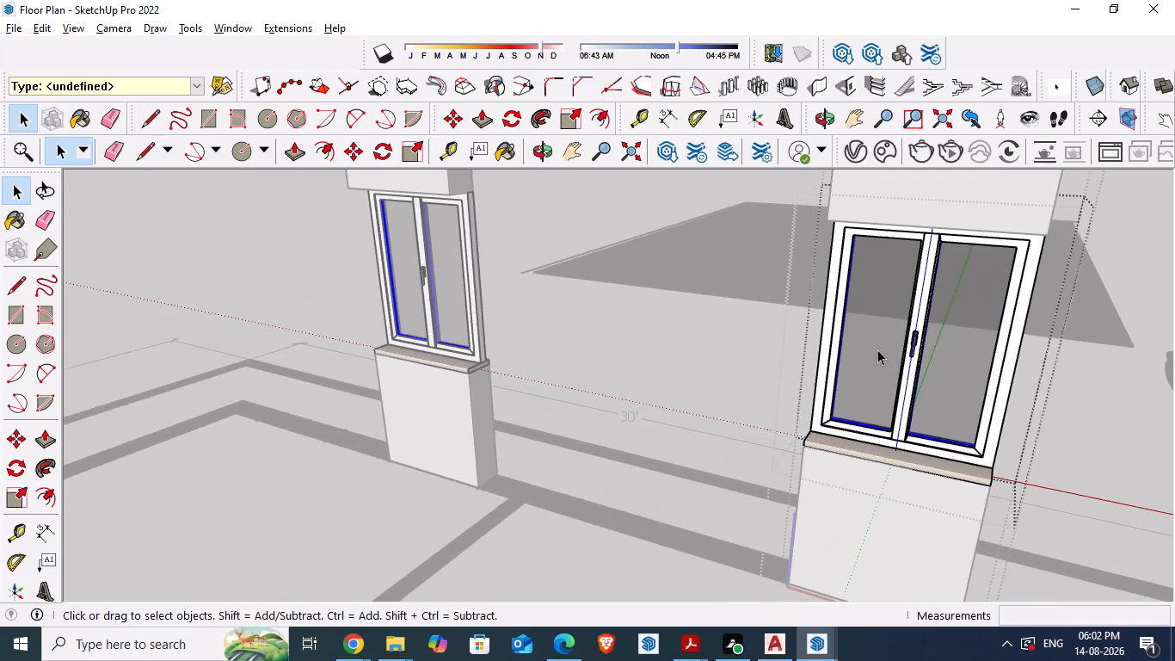
left_click(869, 335)
double_click(869, 335)
left_click(869, 335)
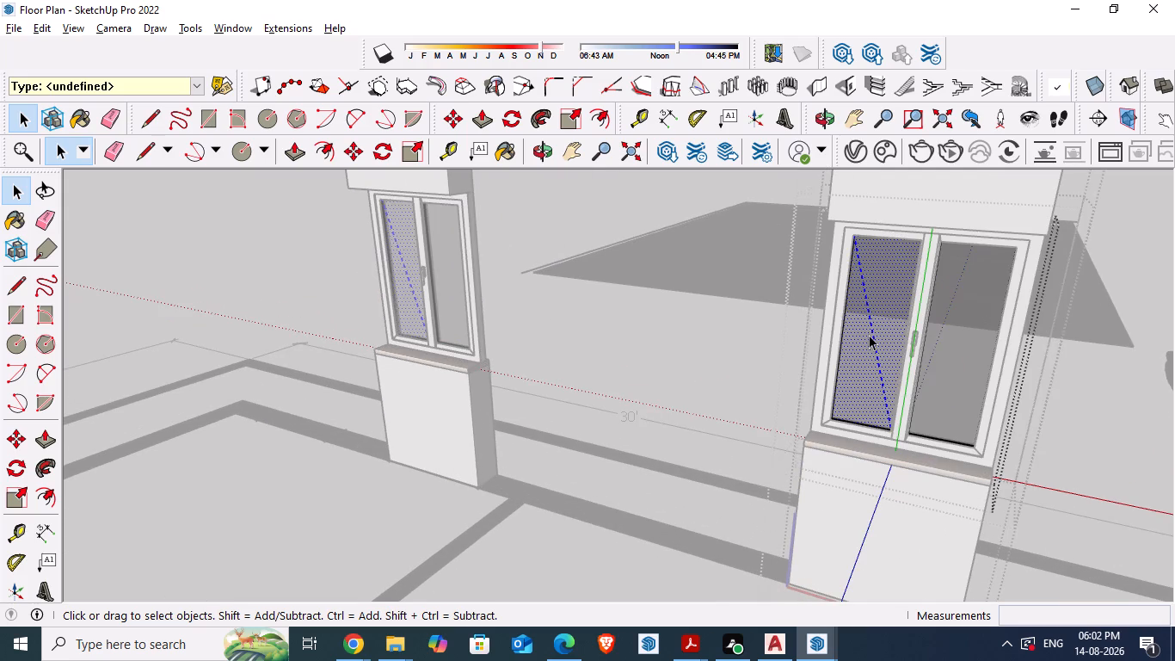
left_click(870, 345)
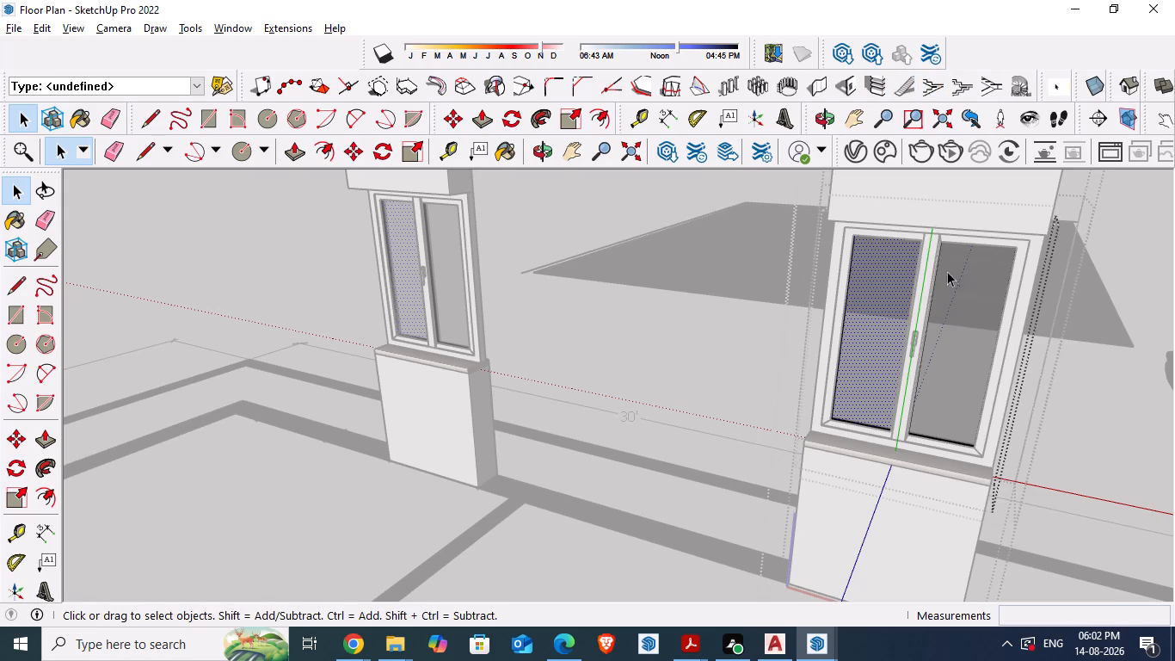
right_click(895, 278)
left_click(920, 287)
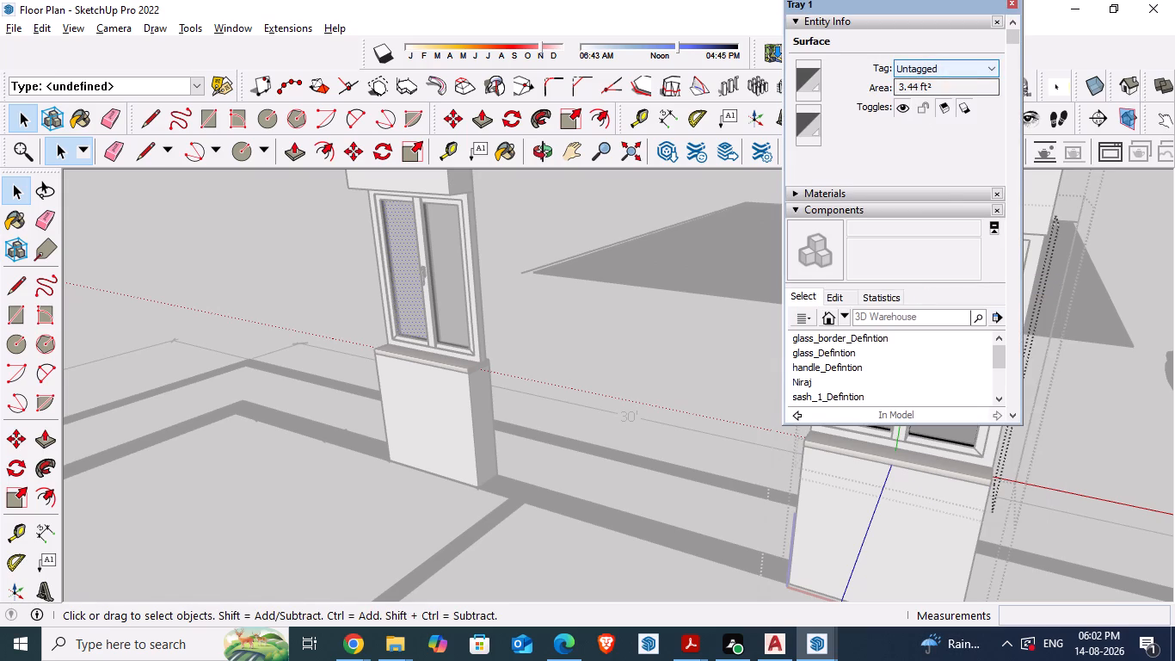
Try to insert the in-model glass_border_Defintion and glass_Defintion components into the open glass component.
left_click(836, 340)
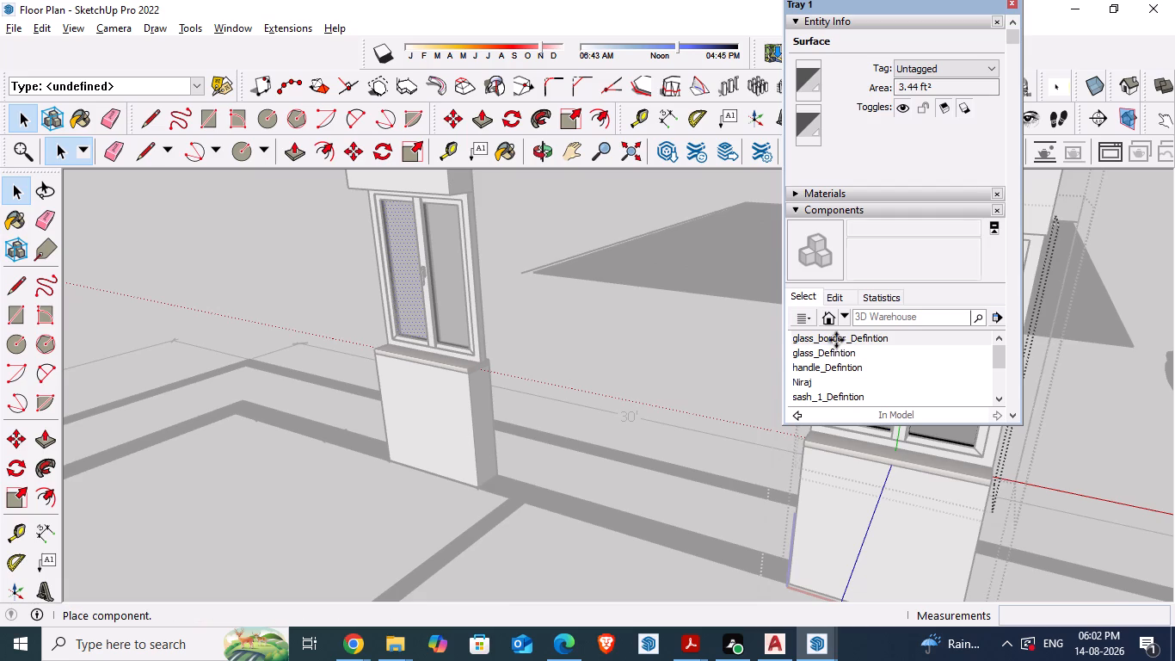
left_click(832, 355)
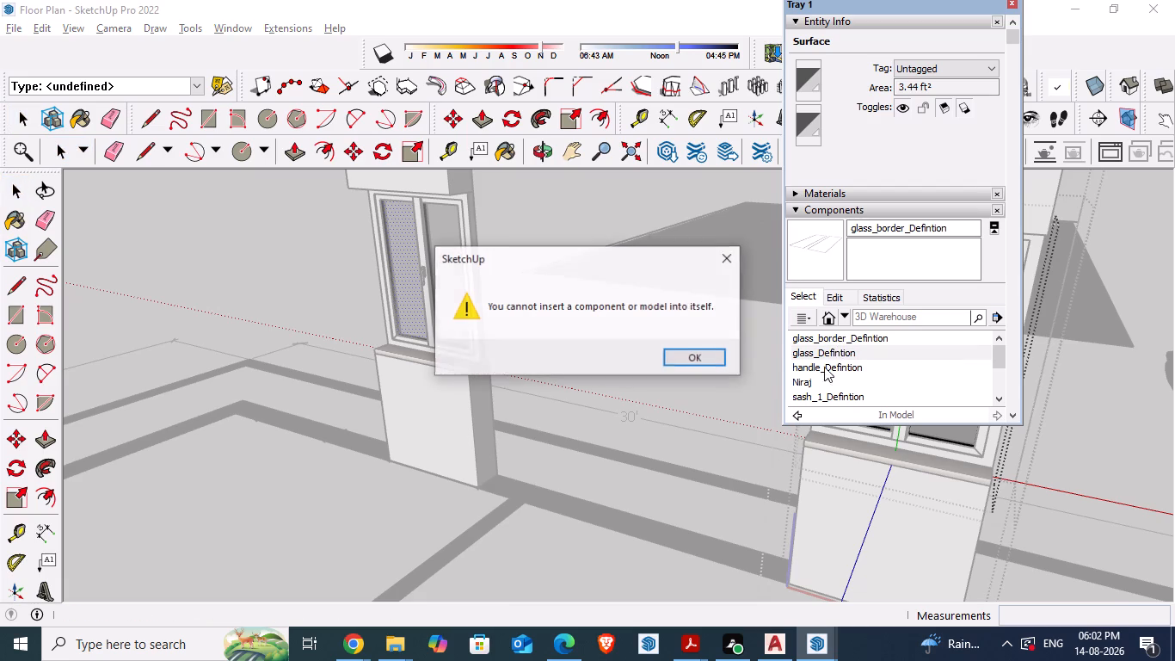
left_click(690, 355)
Filter the model outline by "glass" and select the glass component nested inside the window.
scroll(936, 368, "down", 4)
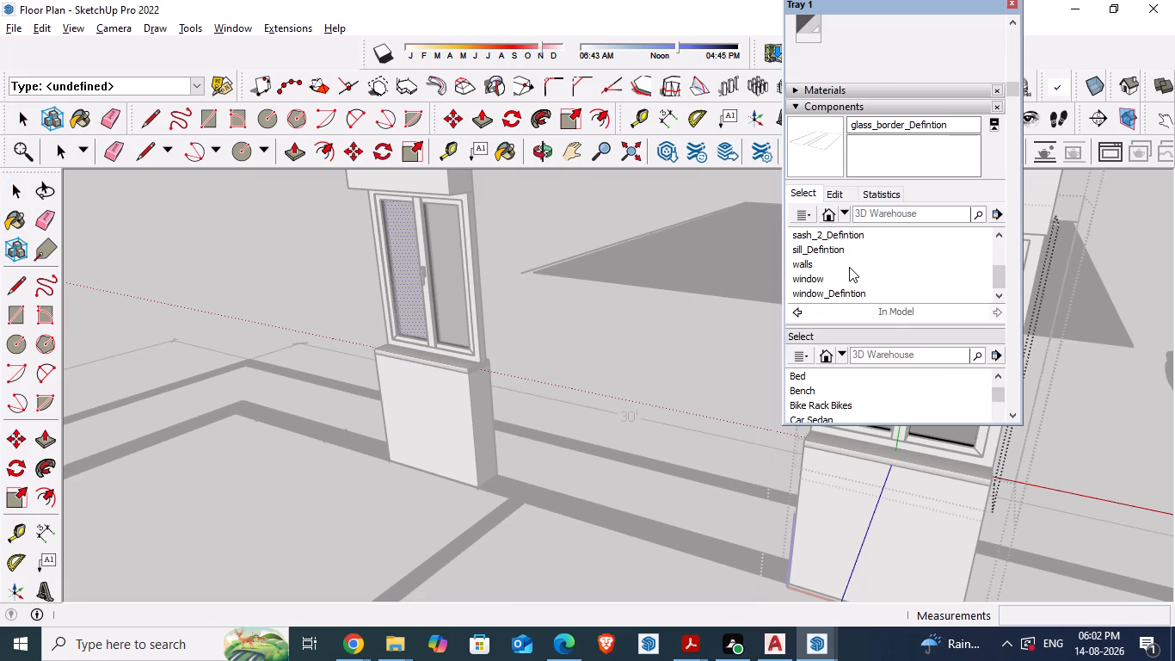
scroll(858, 394, "down", 3)
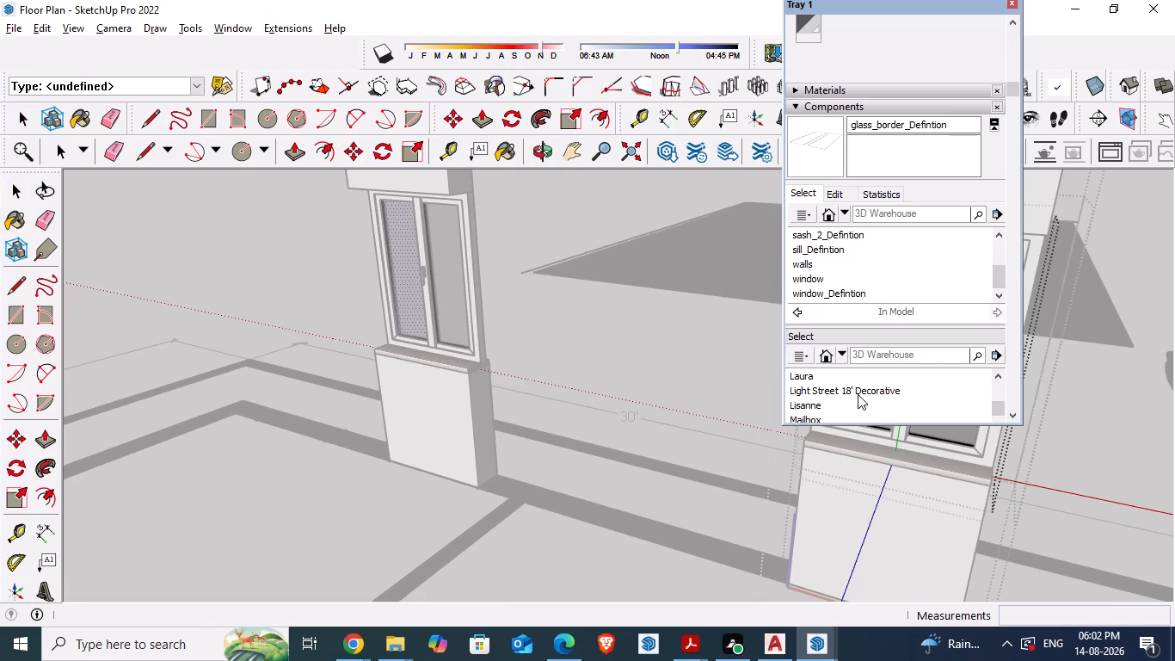
scroll(858, 393, "down", 9)
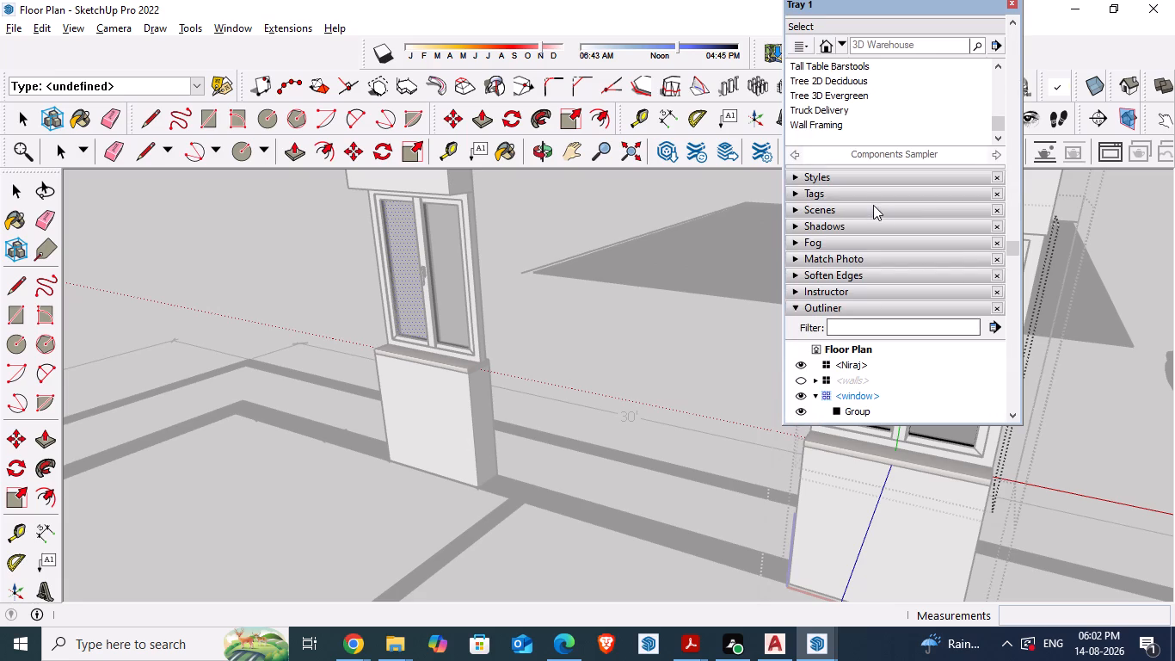
left_click(871, 325)
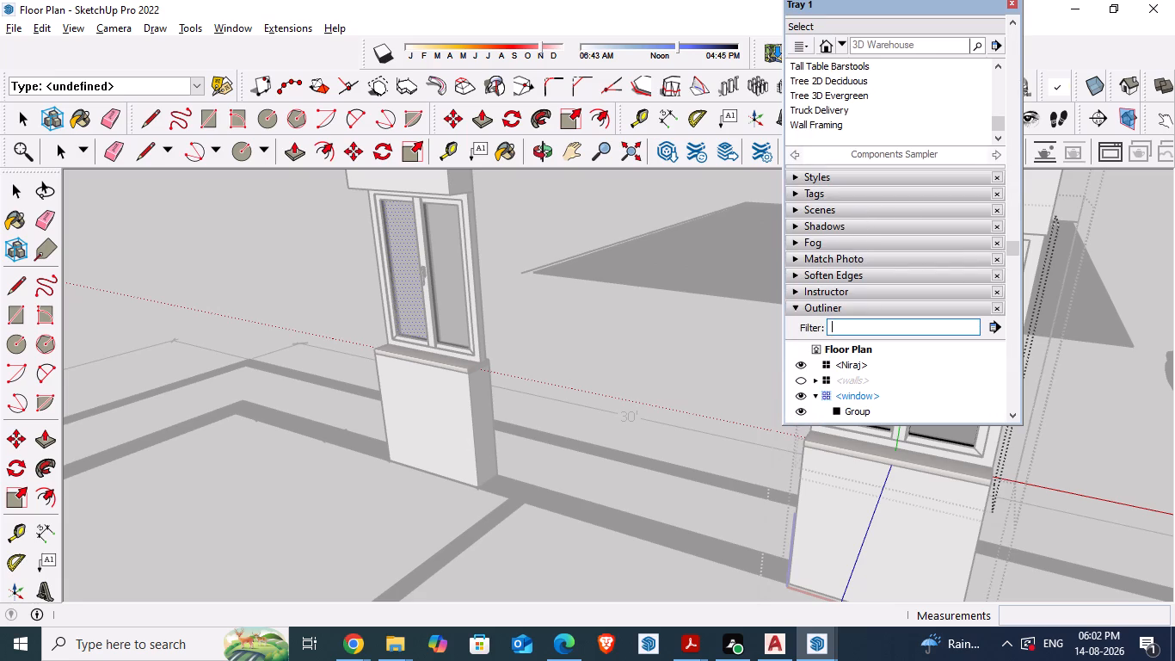
type("gl")
type("ass")
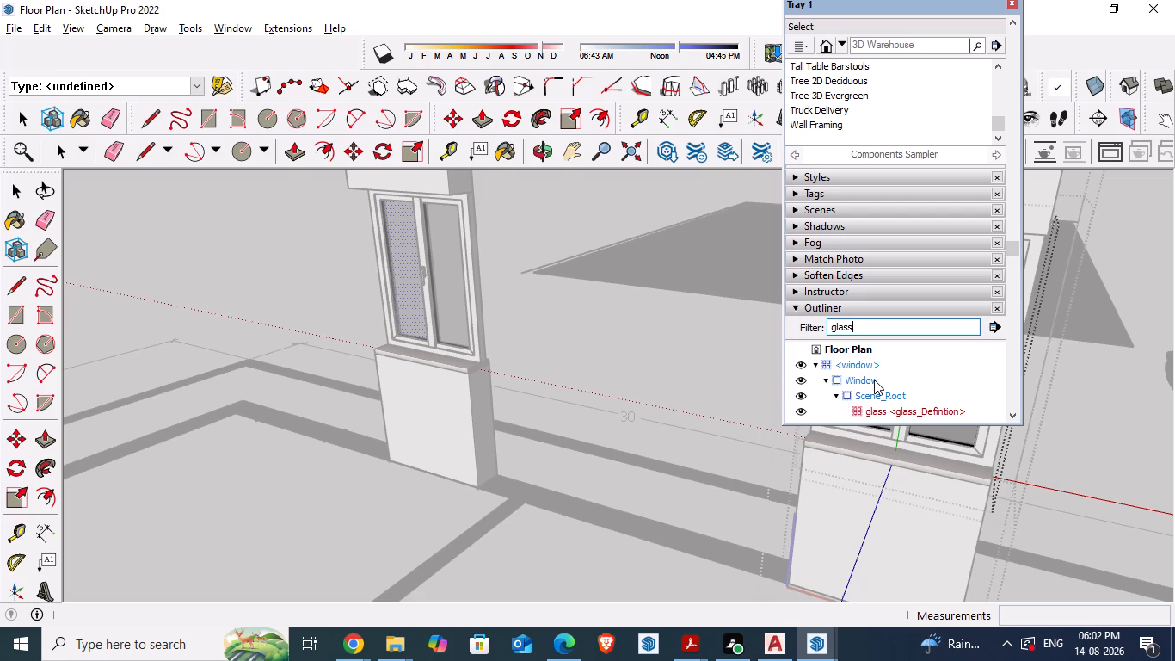
left_click(904, 417)
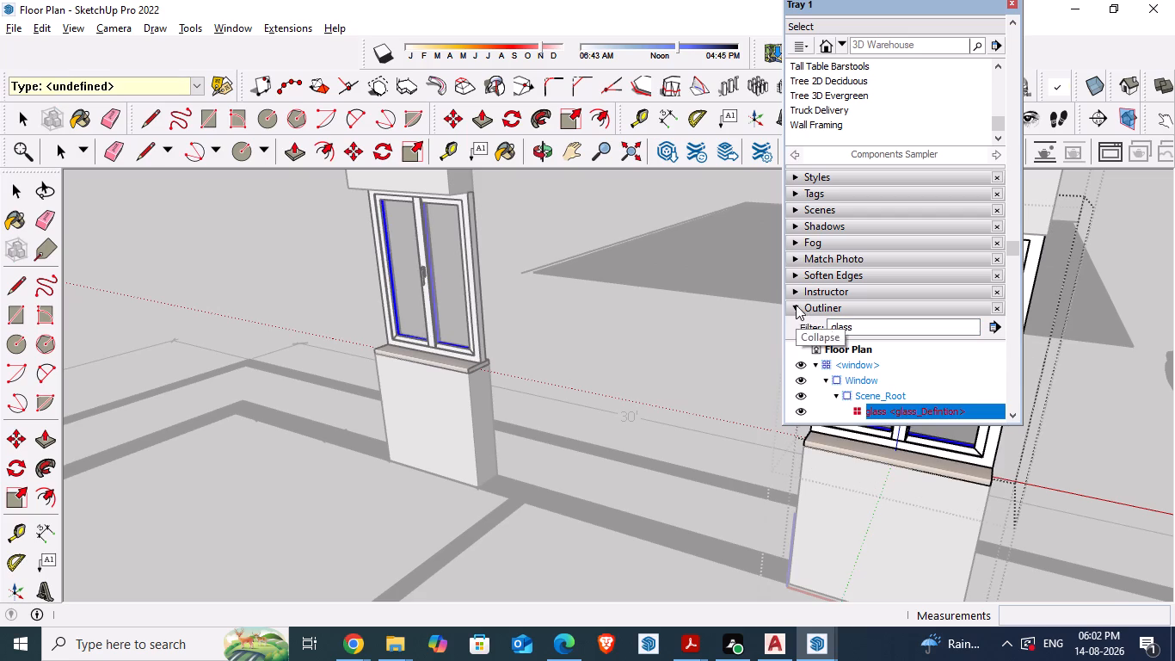
Search the 3D Warehouse for "glass" and open one of the glass entries.
left_click(907, 41)
key("g")
key("l")
type("ass")
key("Return")
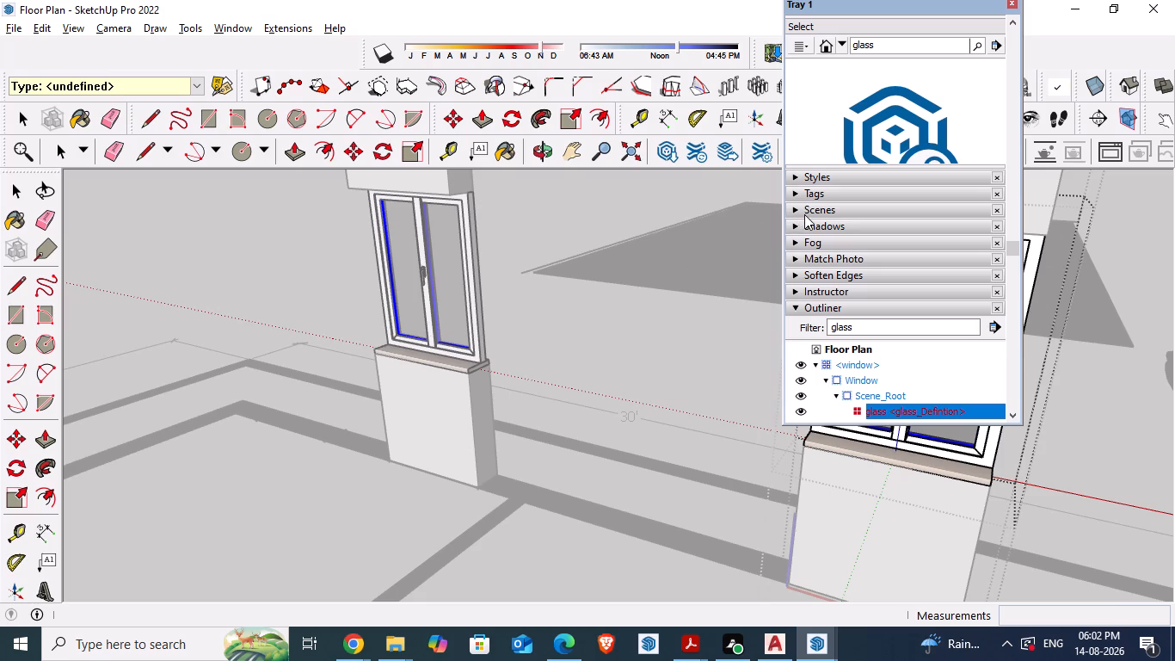
left_click(793, 176)
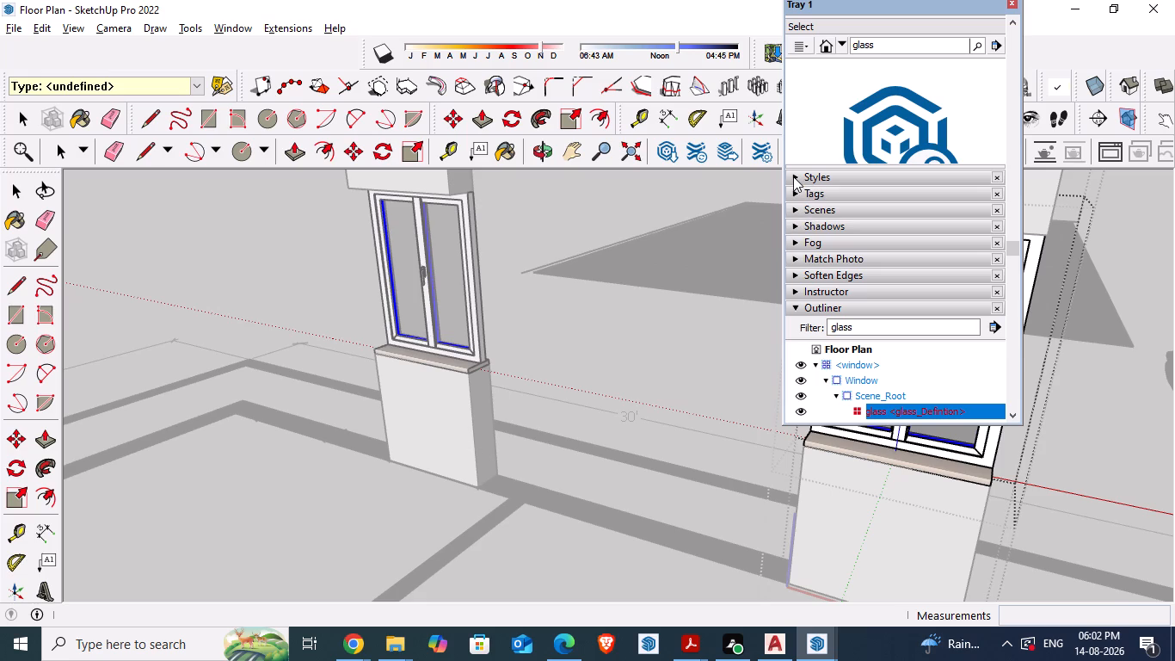
left_click(795, 176)
left_click(868, 125)
left_click(797, 180)
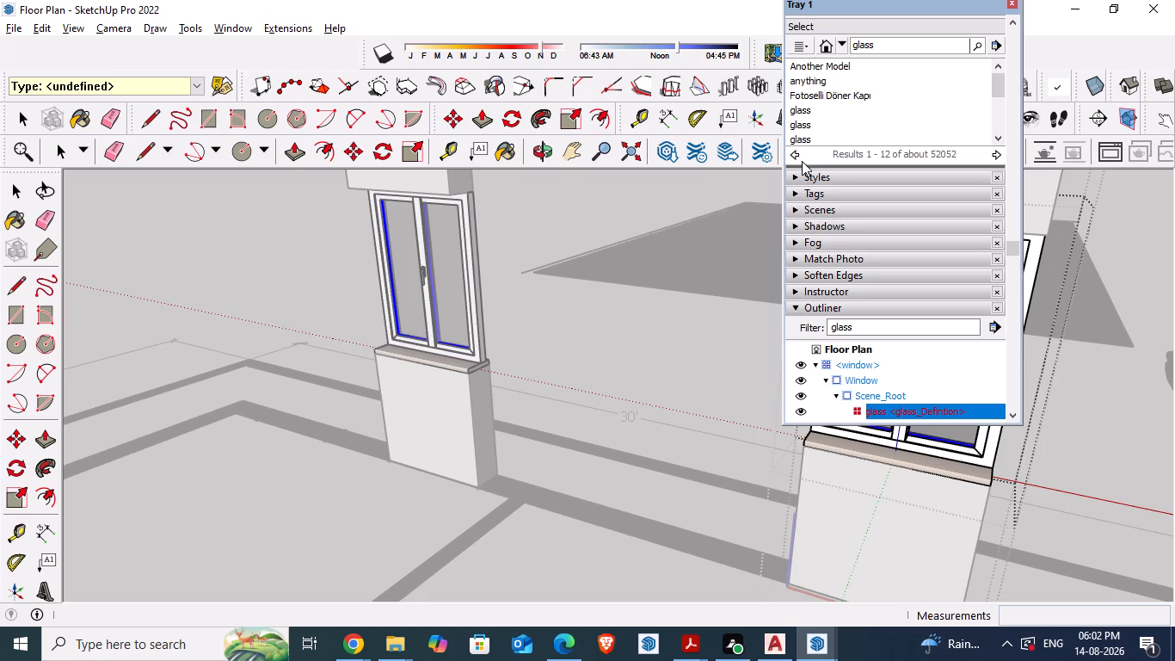
left_click(808, 127)
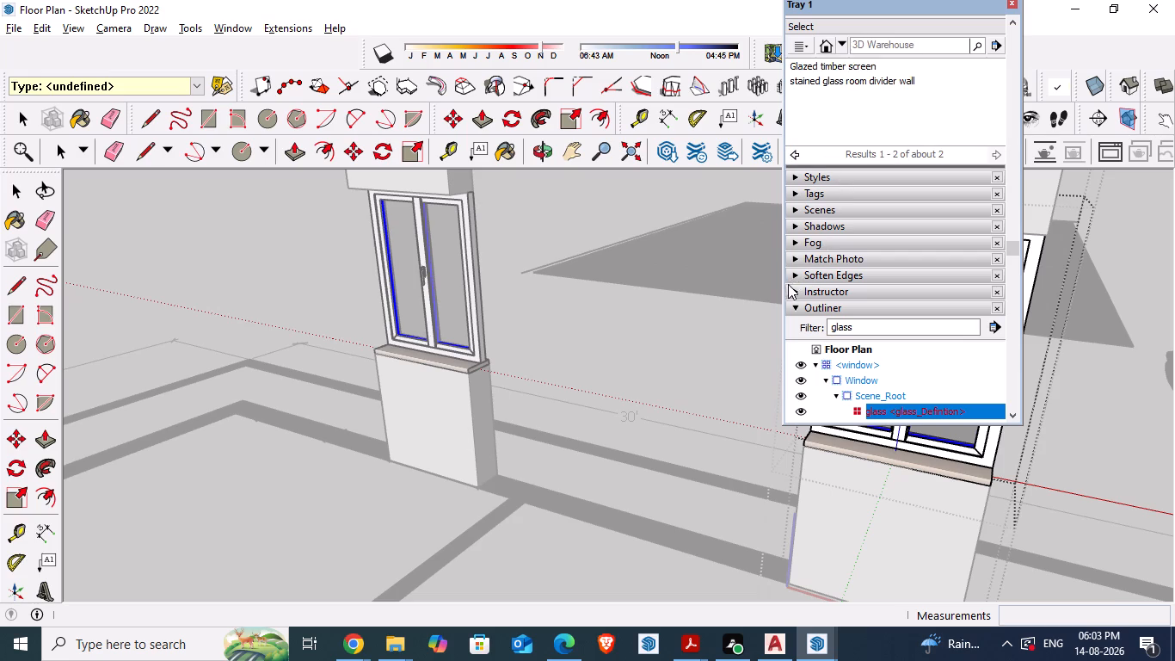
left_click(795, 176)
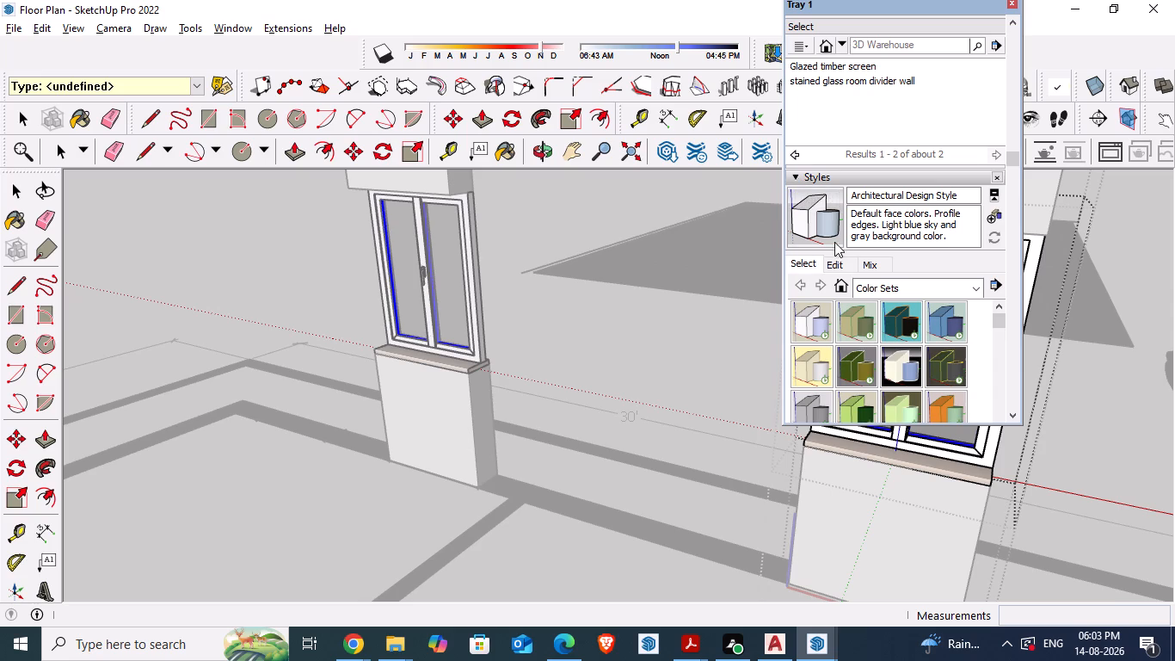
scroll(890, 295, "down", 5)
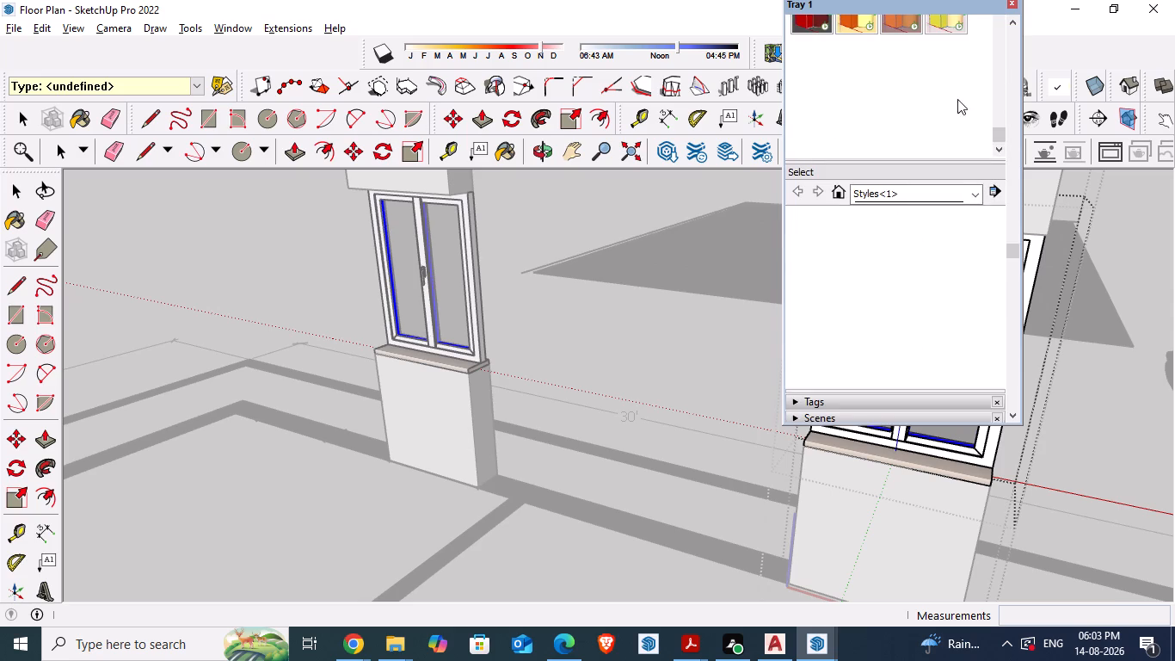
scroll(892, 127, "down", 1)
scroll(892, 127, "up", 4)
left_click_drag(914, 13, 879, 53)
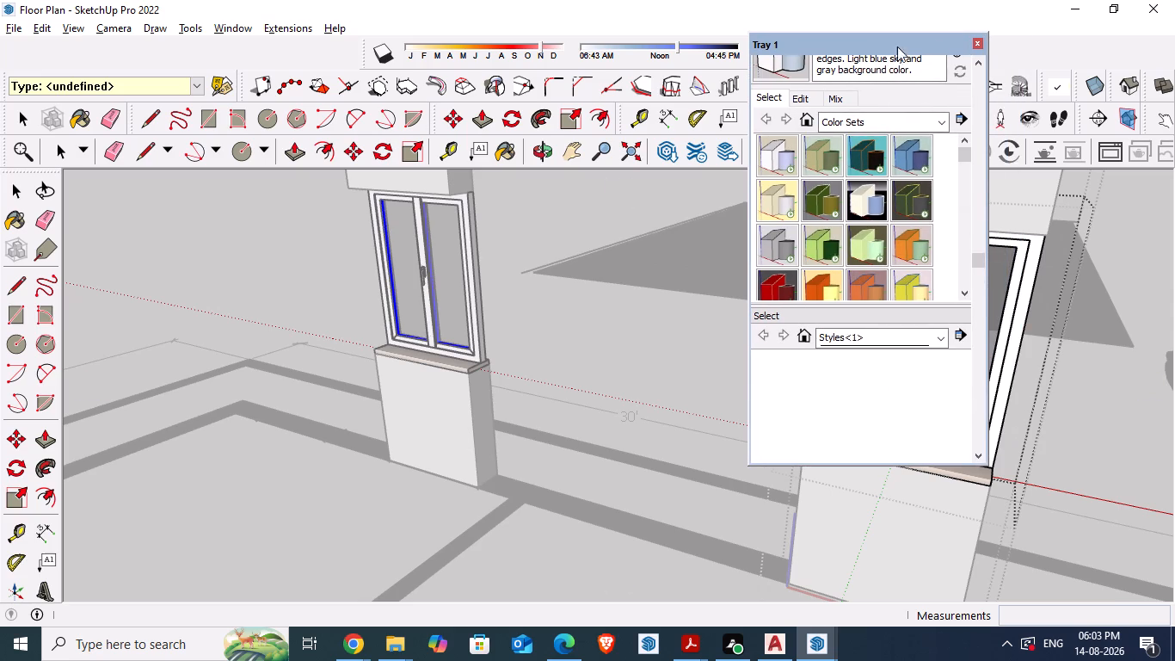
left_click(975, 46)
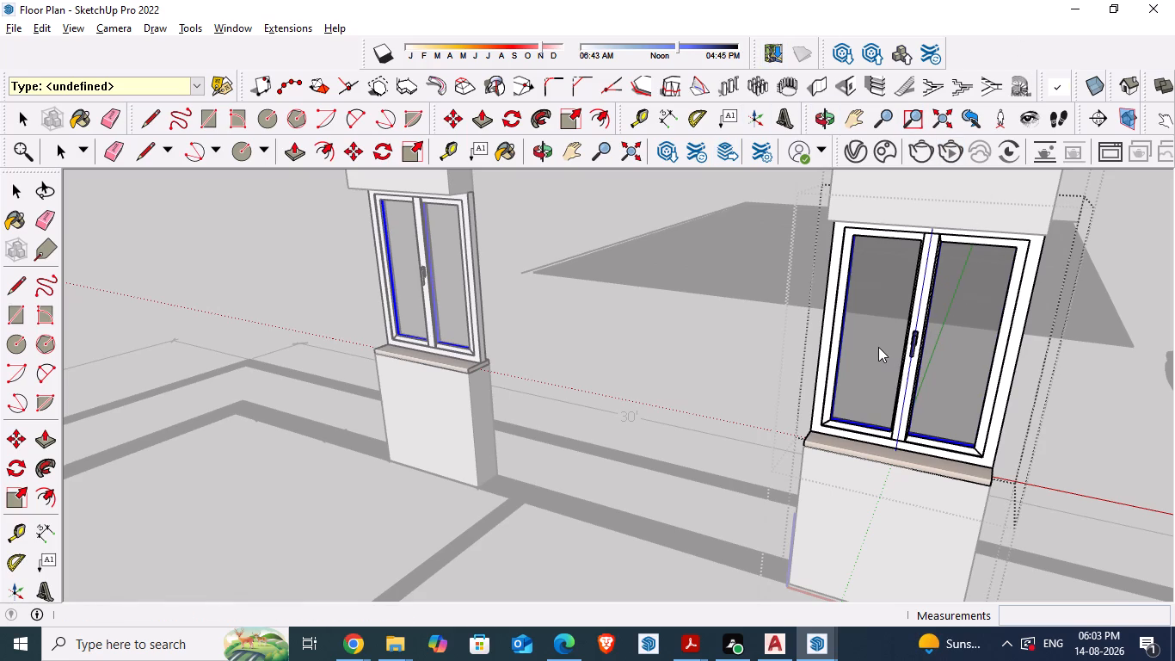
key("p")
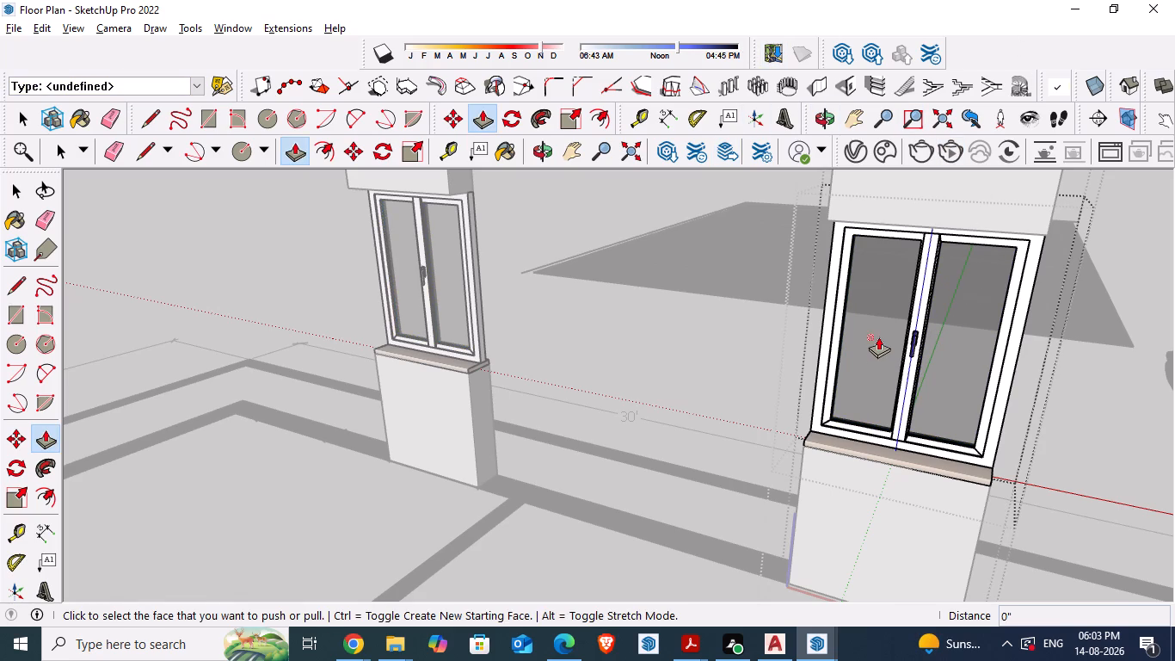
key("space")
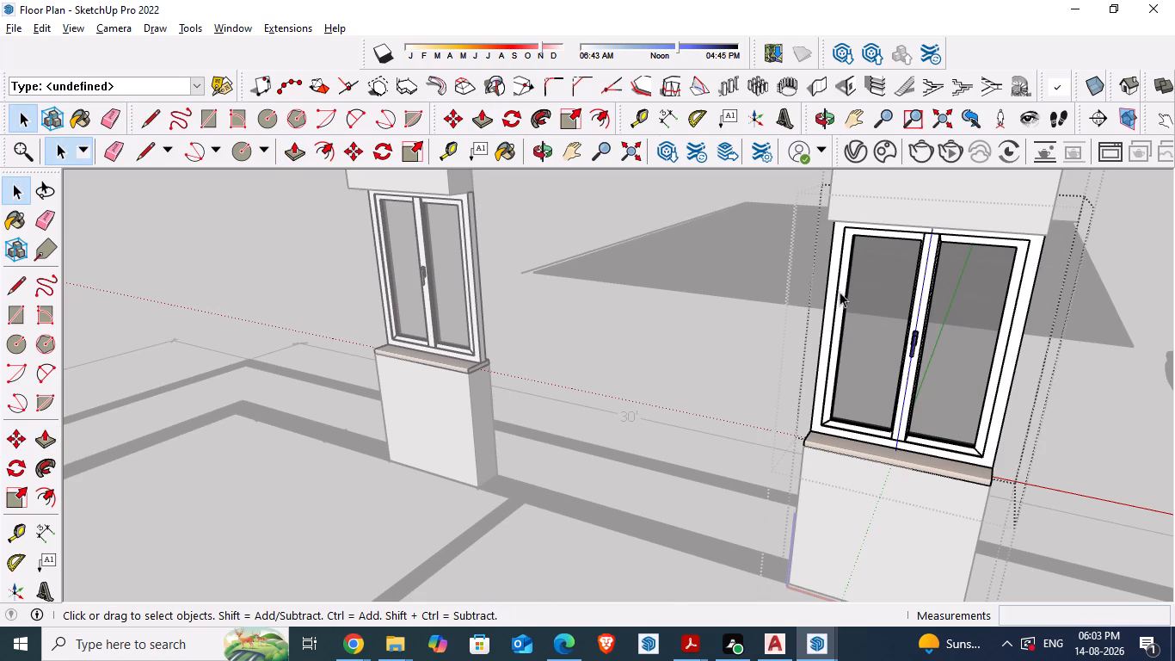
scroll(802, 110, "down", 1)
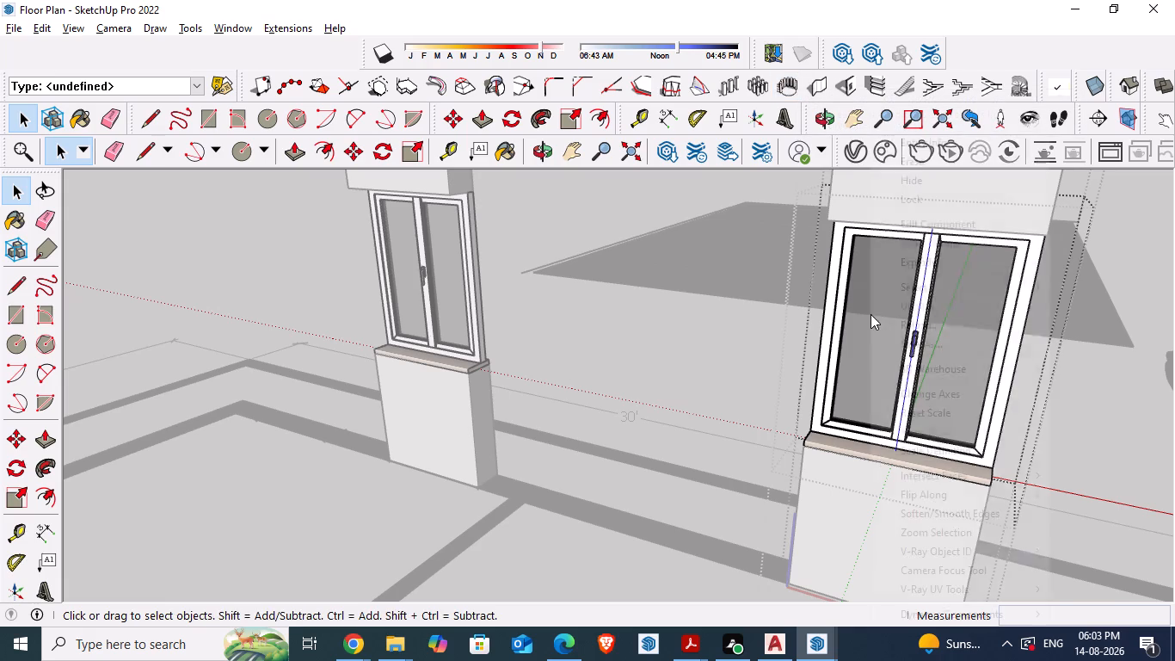
Show the entity info of the window's glass component and review its tag, component editing options and statistics.
right_click(870, 314)
left_click(916, 140)
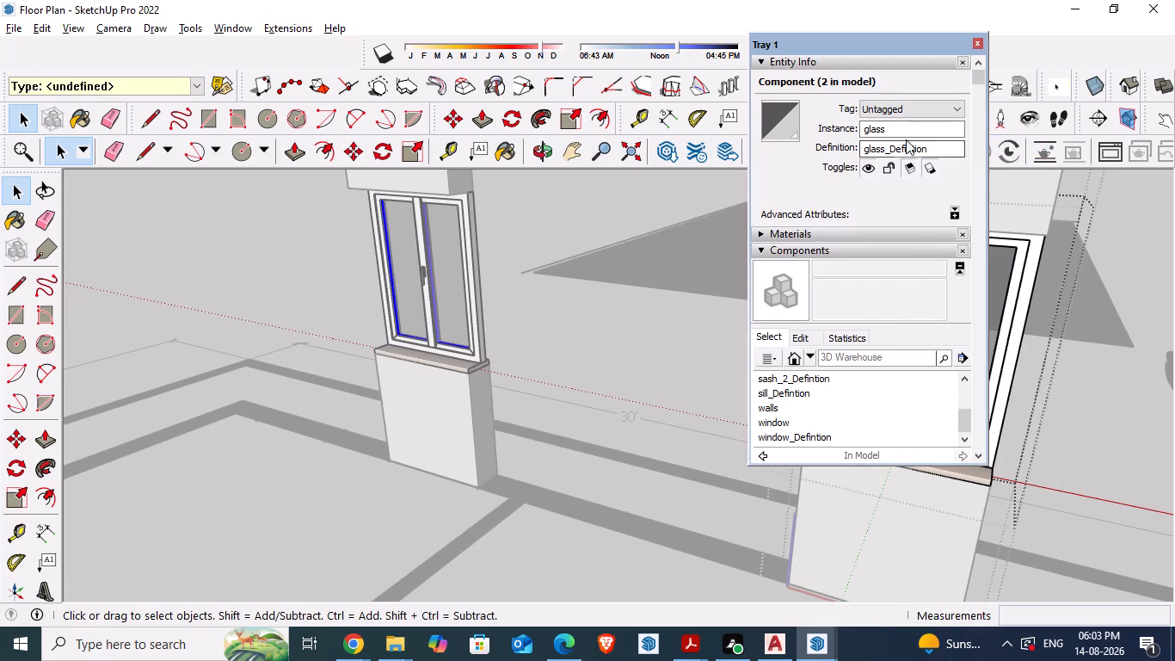
left_click(907, 105)
left_click(907, 105)
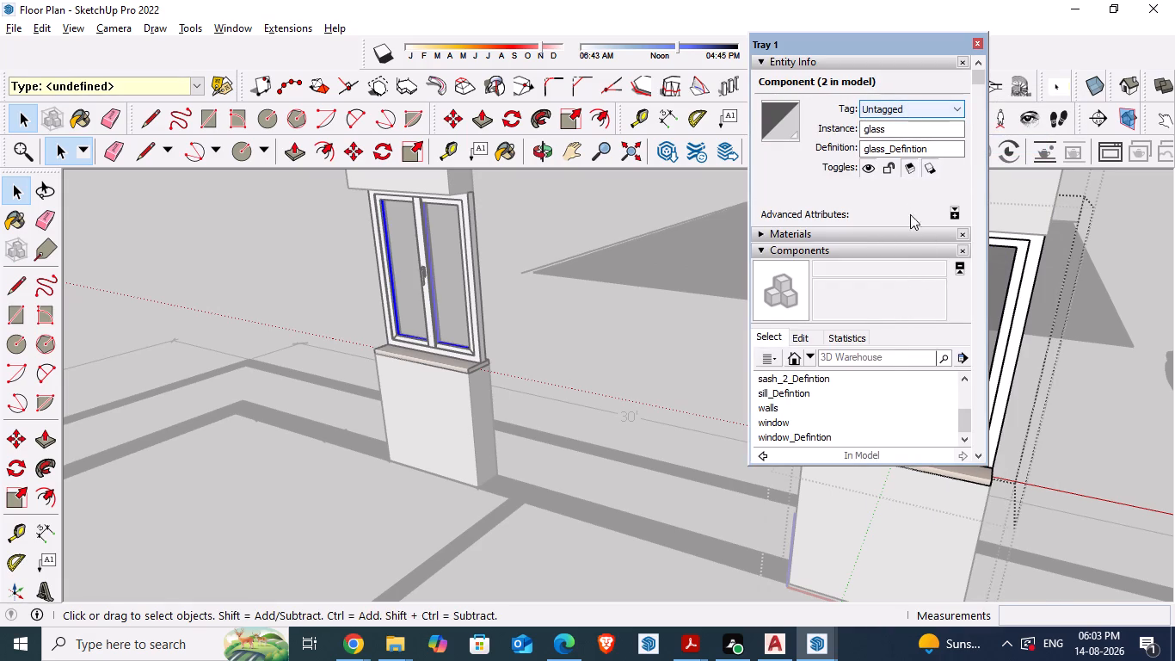
left_click(802, 334)
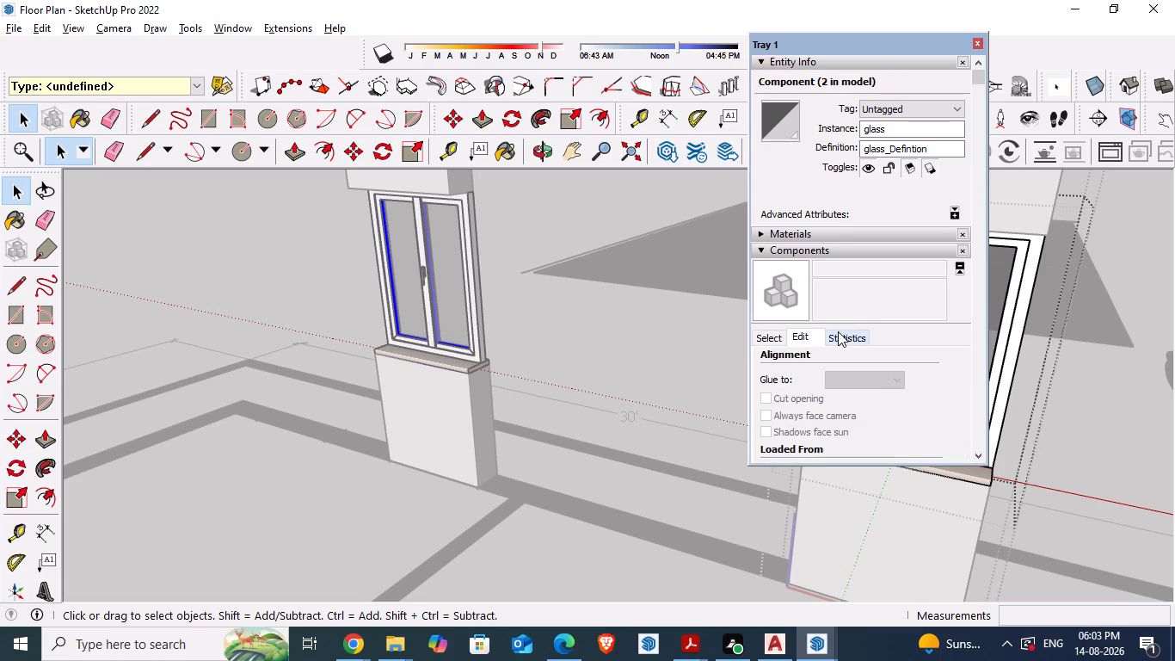
left_click(851, 336)
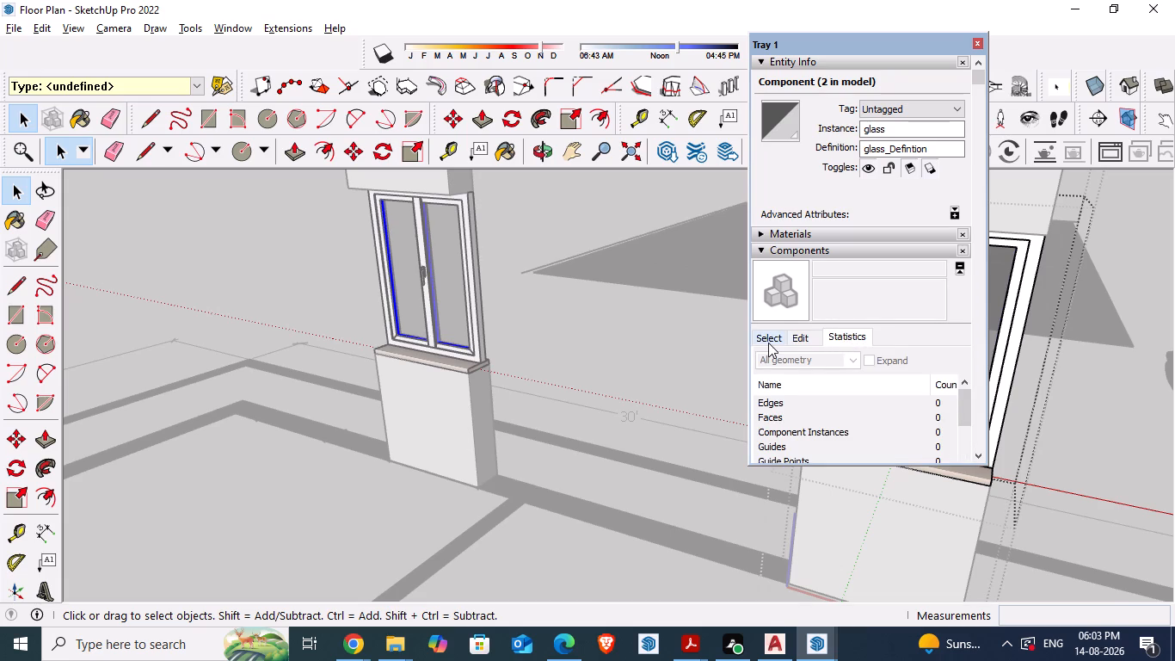
left_click(768, 343)
Browse the material library and open the Glass and Mirrors collection to find a window glass material.
scroll(850, 400, "down", 3)
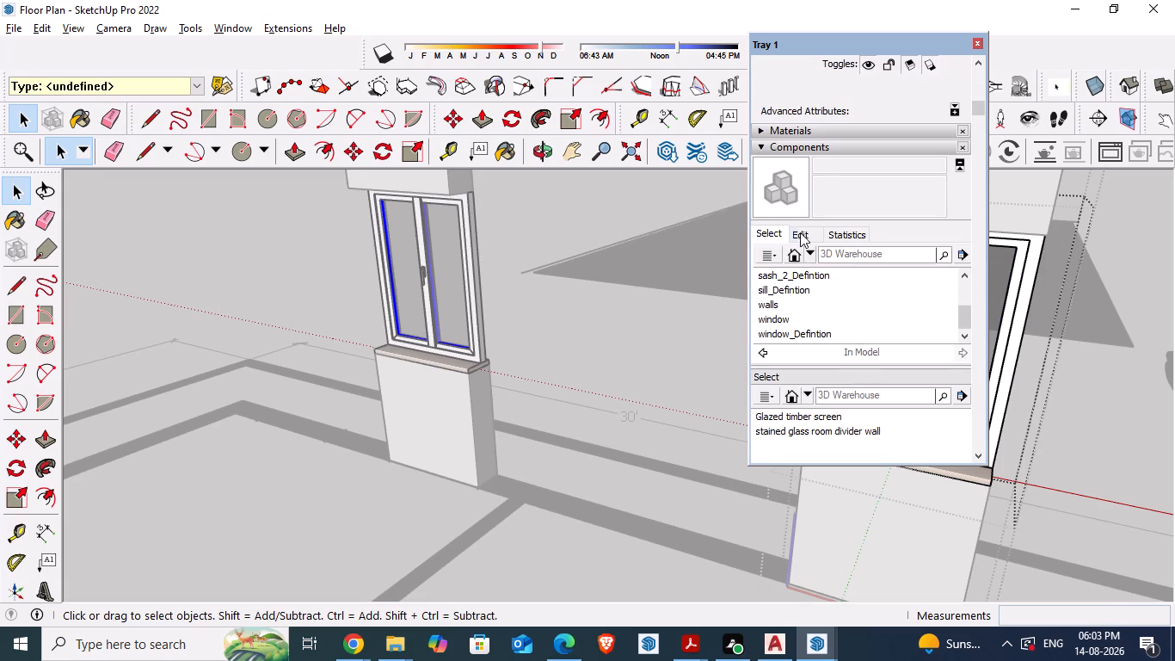
left_click(765, 133)
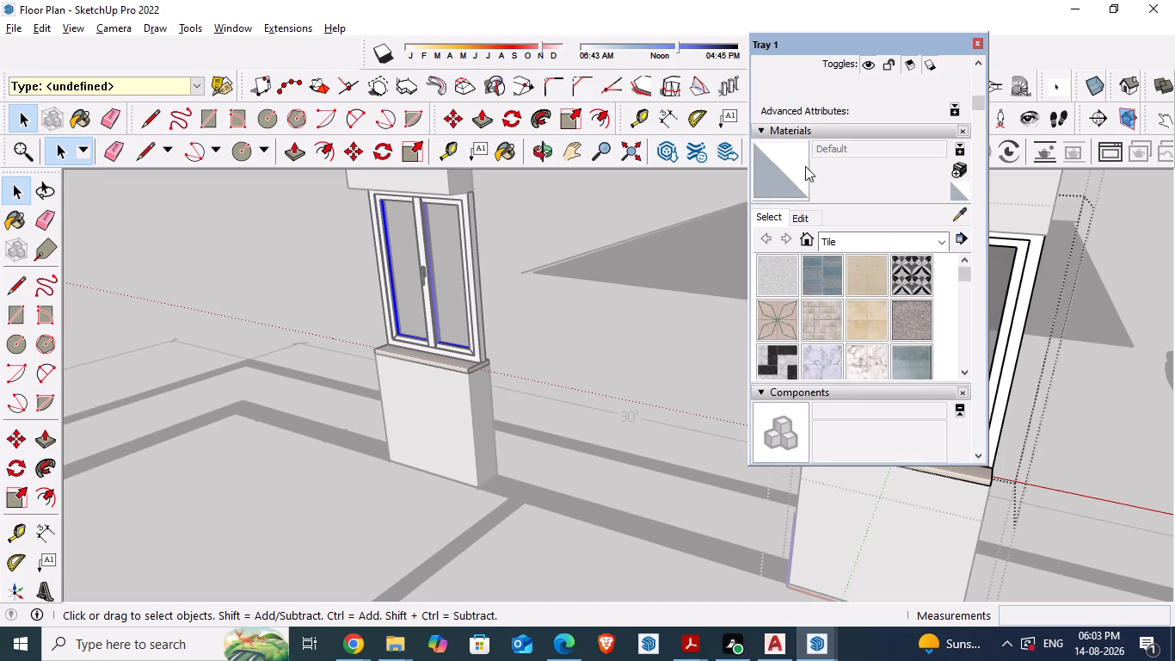
left_click(846, 144)
left_click(848, 145)
scroll(824, 300, "down", 3)
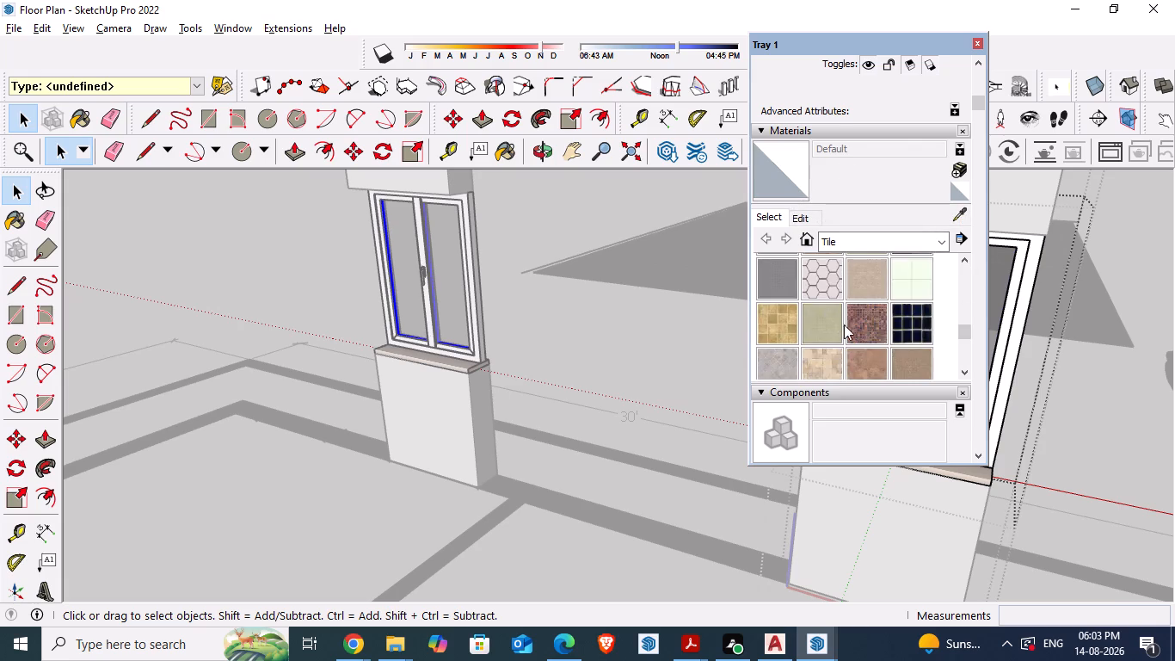
scroll(852, 344, "down", 5)
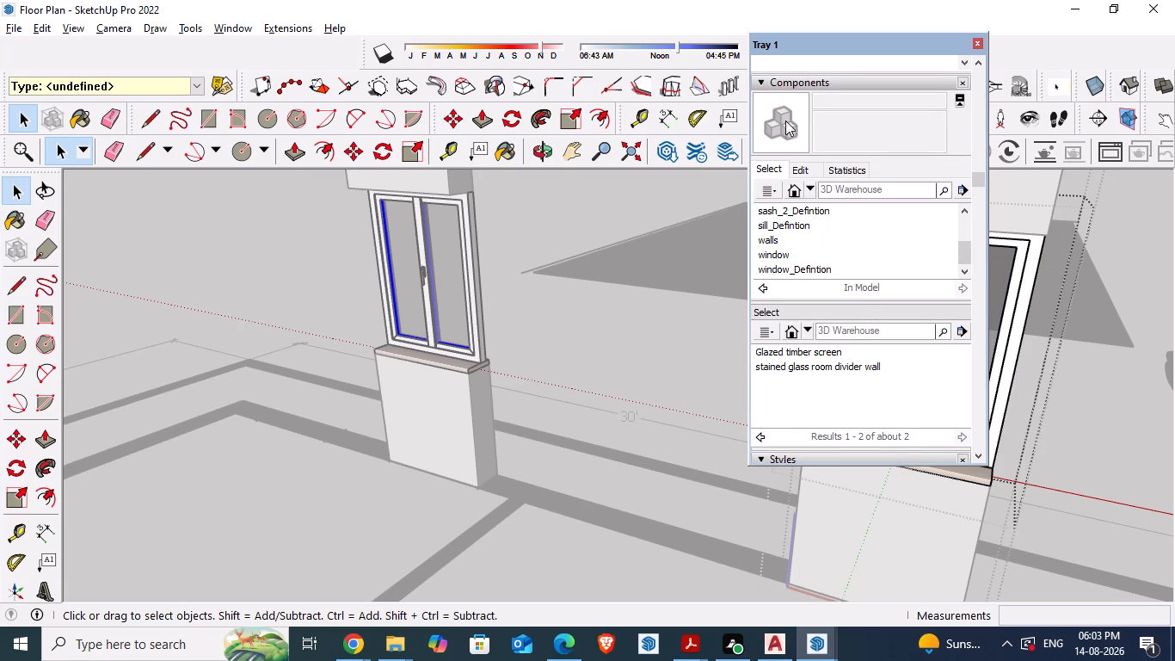
scroll(818, 216, "up", 2)
left_click(760, 83)
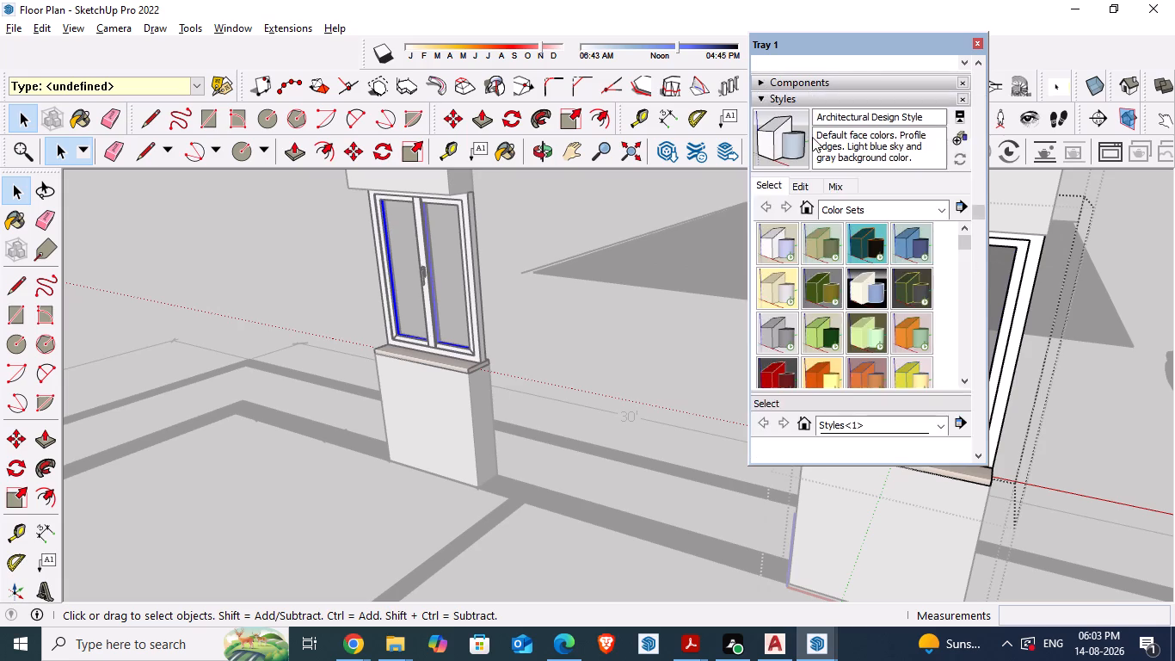
scroll(817, 167, "up", 3)
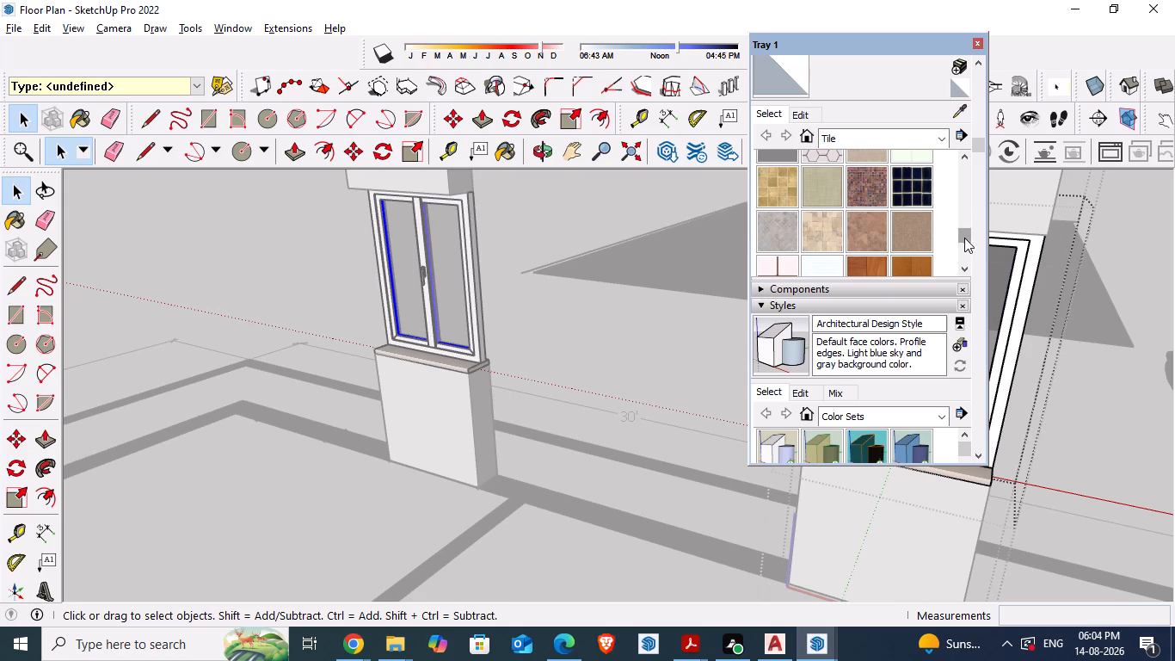
left_click_drag(964, 238, 981, 147)
left_click(941, 138)
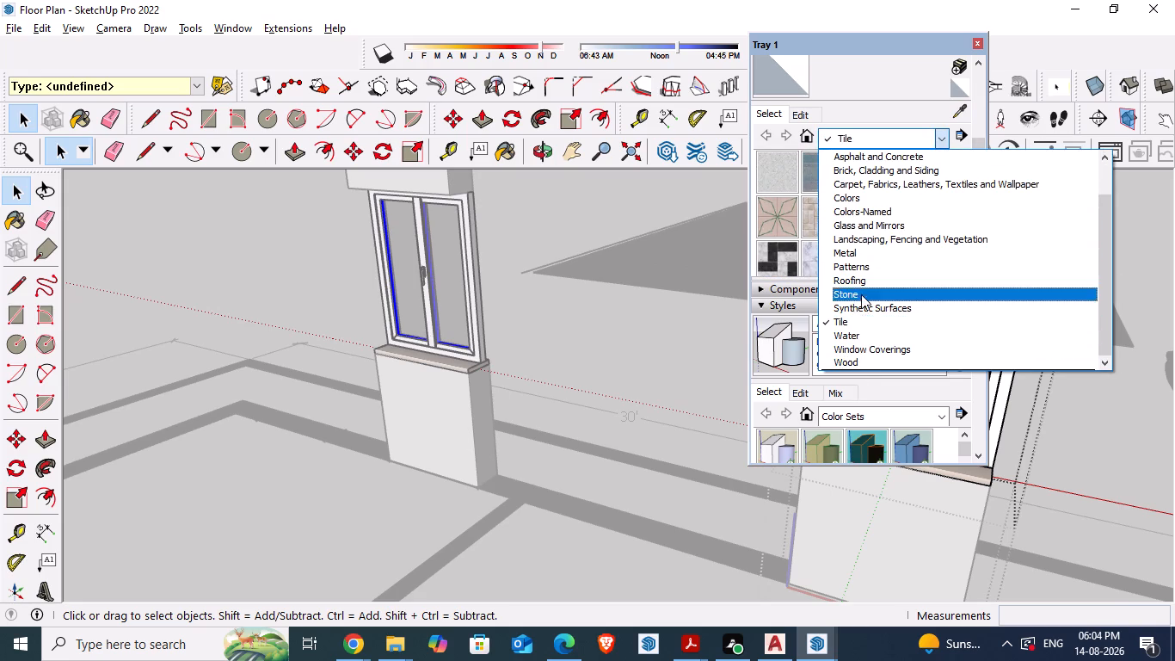
left_click(861, 250)
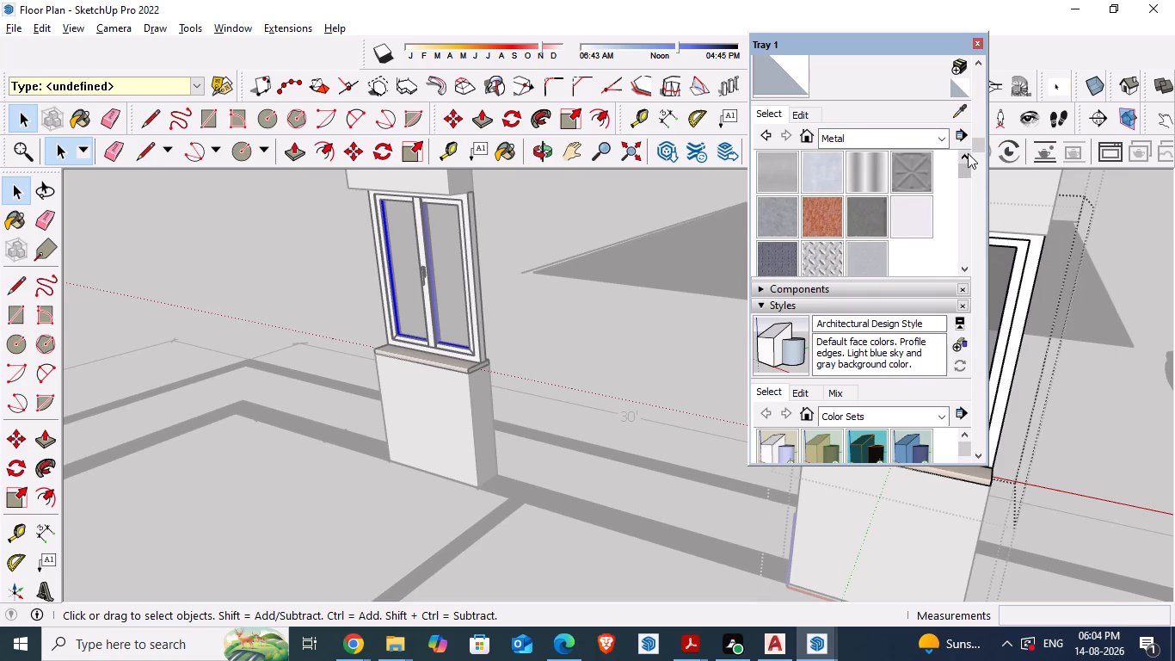
left_click(945, 137)
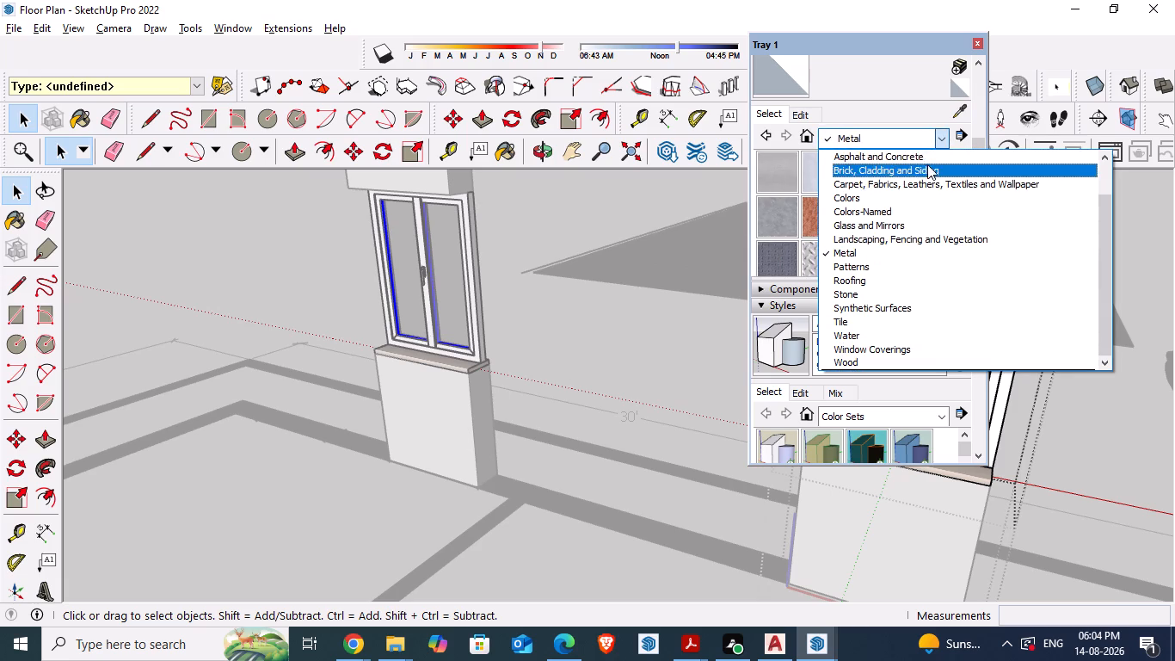
left_click(883, 222)
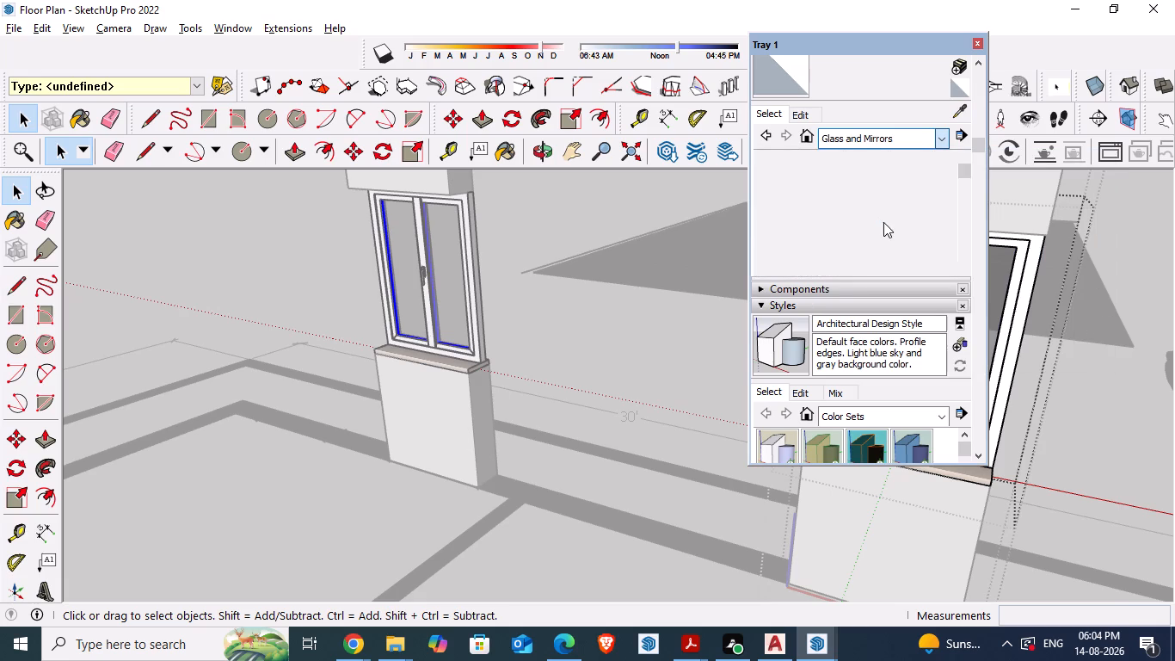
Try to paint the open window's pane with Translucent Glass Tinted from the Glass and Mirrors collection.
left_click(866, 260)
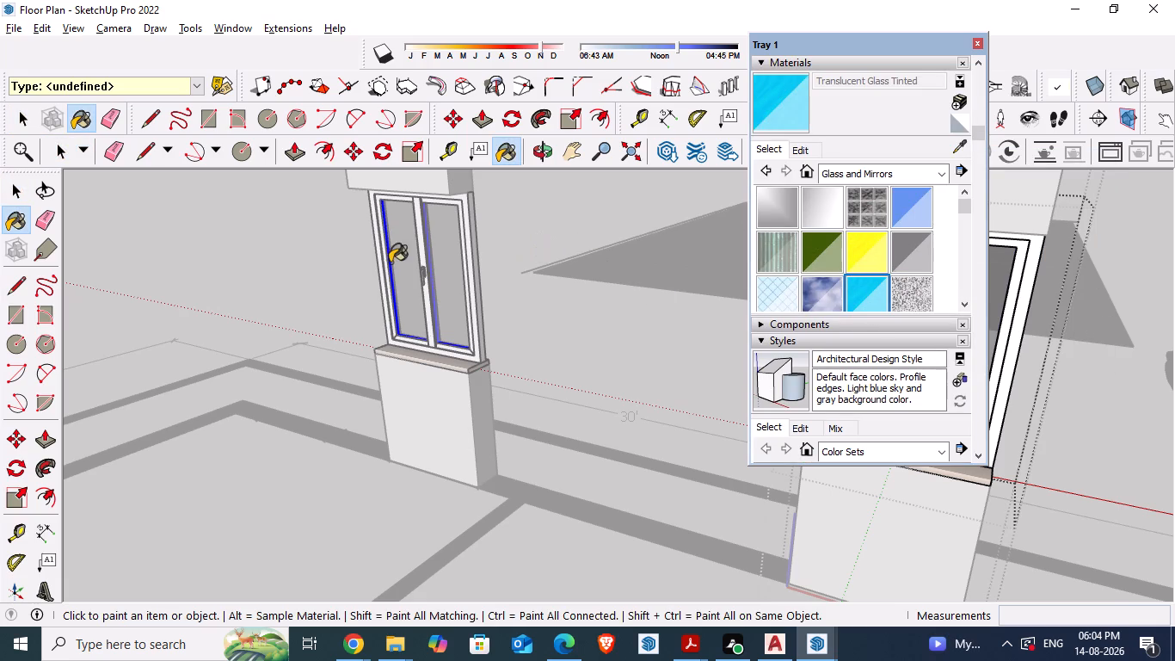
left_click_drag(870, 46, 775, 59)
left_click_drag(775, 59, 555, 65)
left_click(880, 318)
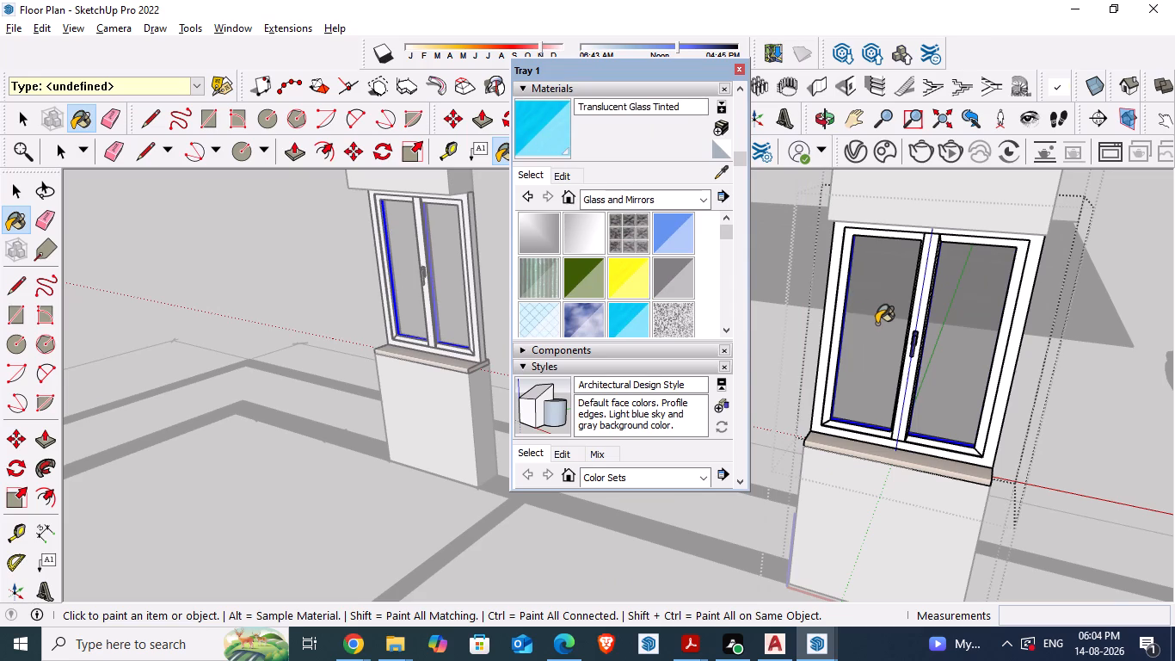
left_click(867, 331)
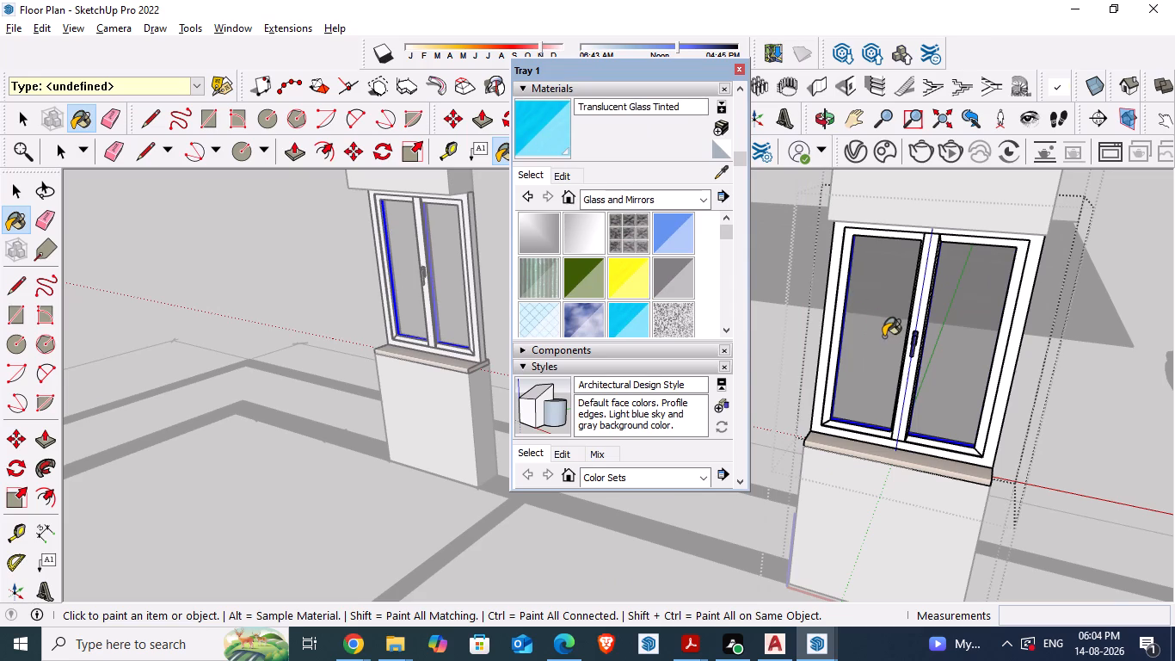
Open the nested glass component, paint both window panes with Translucent Glass Tinted, and exit all component editing.
key("space")
left_click(878, 331)
double_click(878, 331)
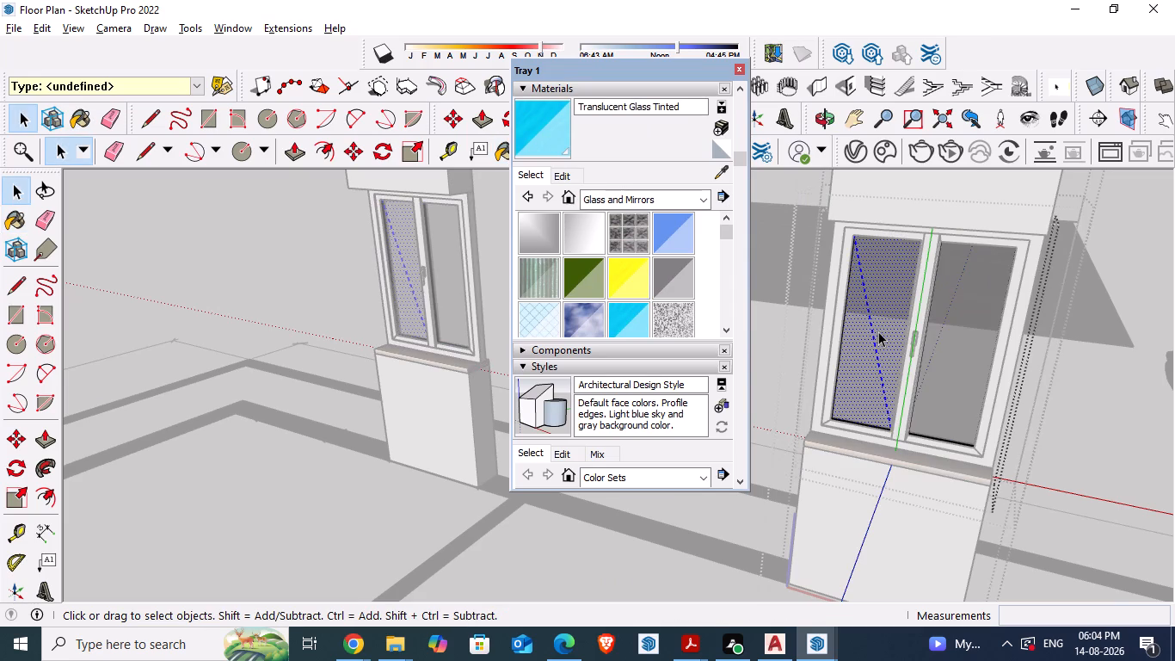
left_click(878, 331)
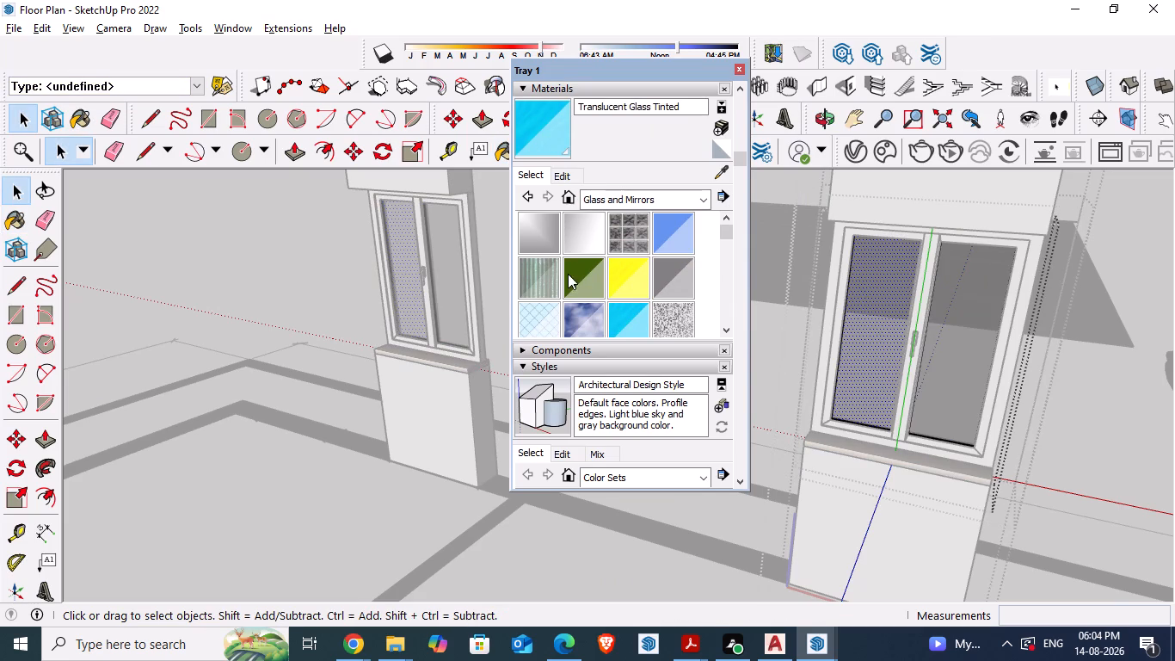
left_click(631, 312)
left_click(893, 308)
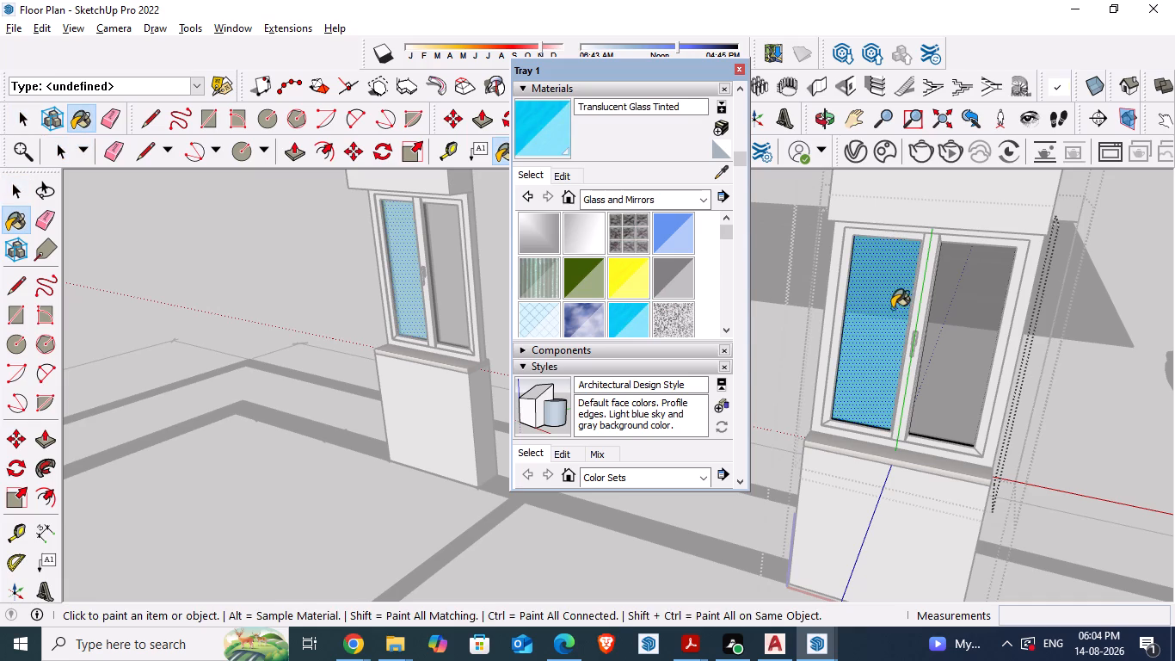
left_click(957, 330)
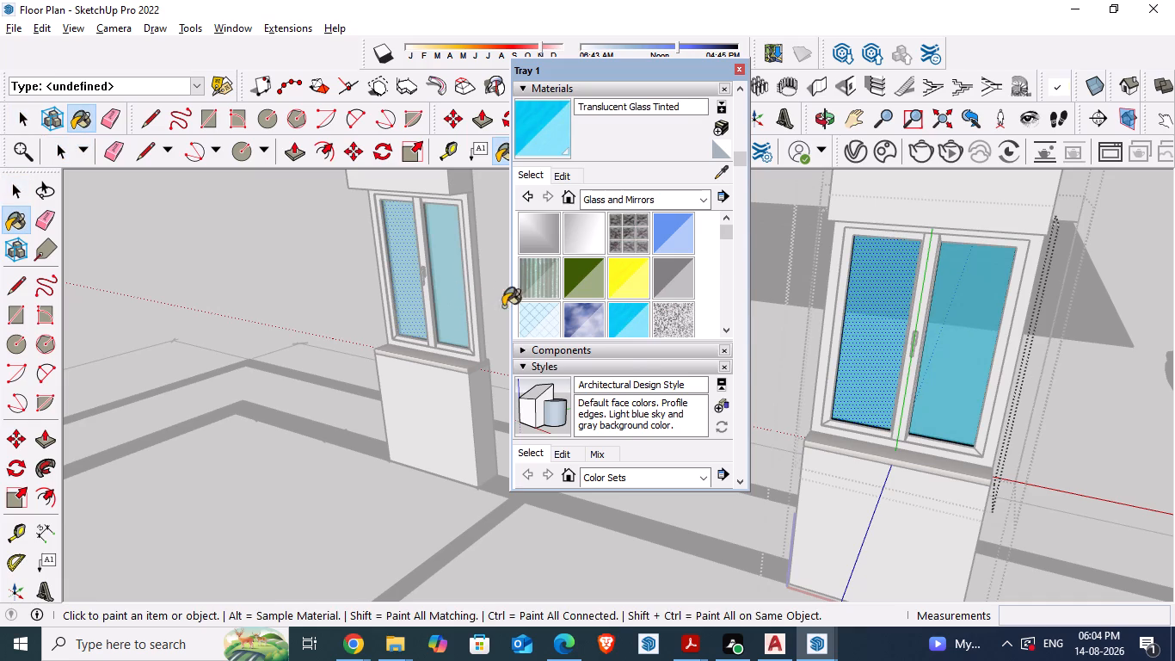
left_click(739, 70)
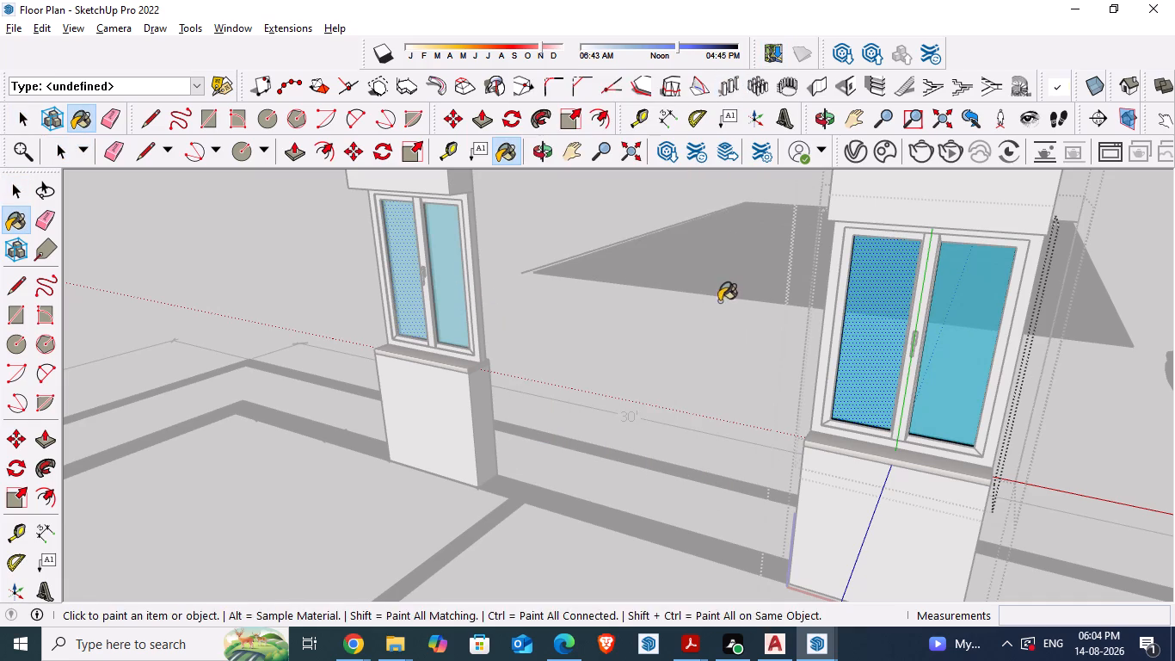
key("space")
left_click(681, 301)
scroll(672, 318, "down", 9)
left_click(995, 338)
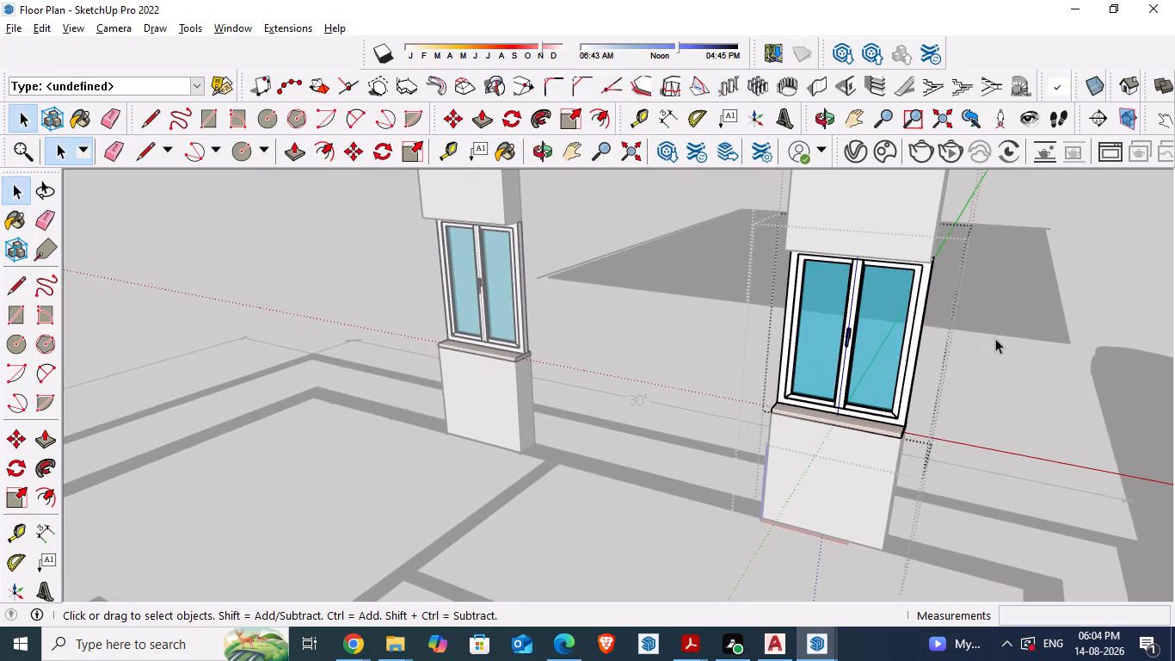
scroll(980, 343, "down", 9)
triple_click(380, 269)
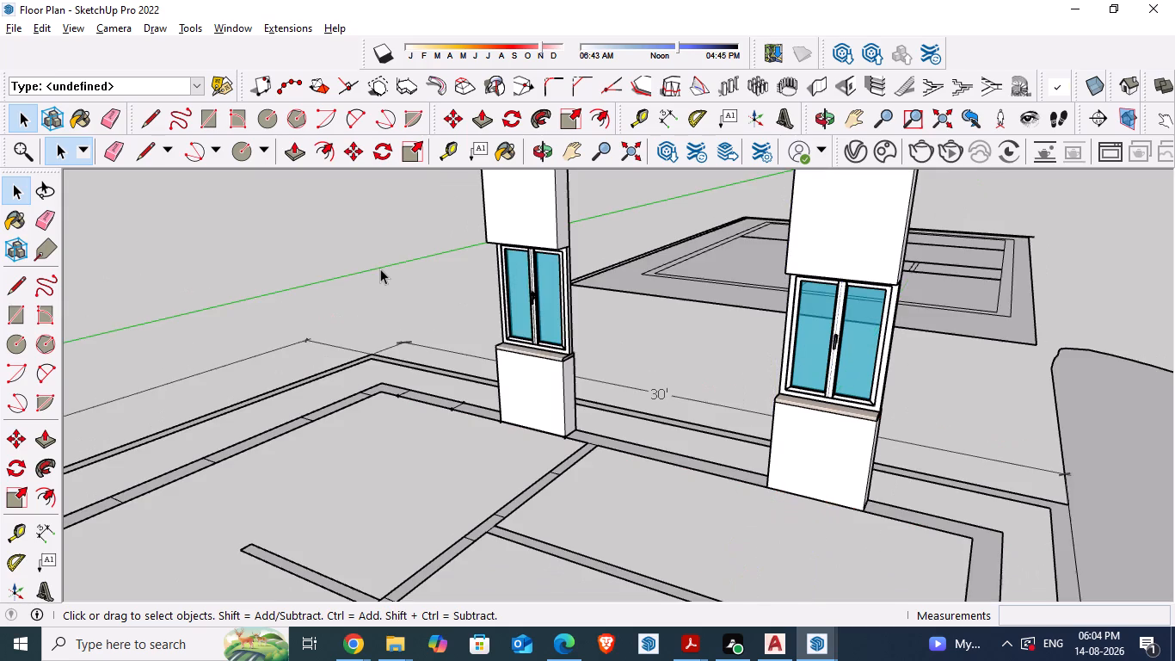
Save the Floor Plan model.
scroll(594, 316, "down", 5)
middle_click_drag(933, 354, 627, 374)
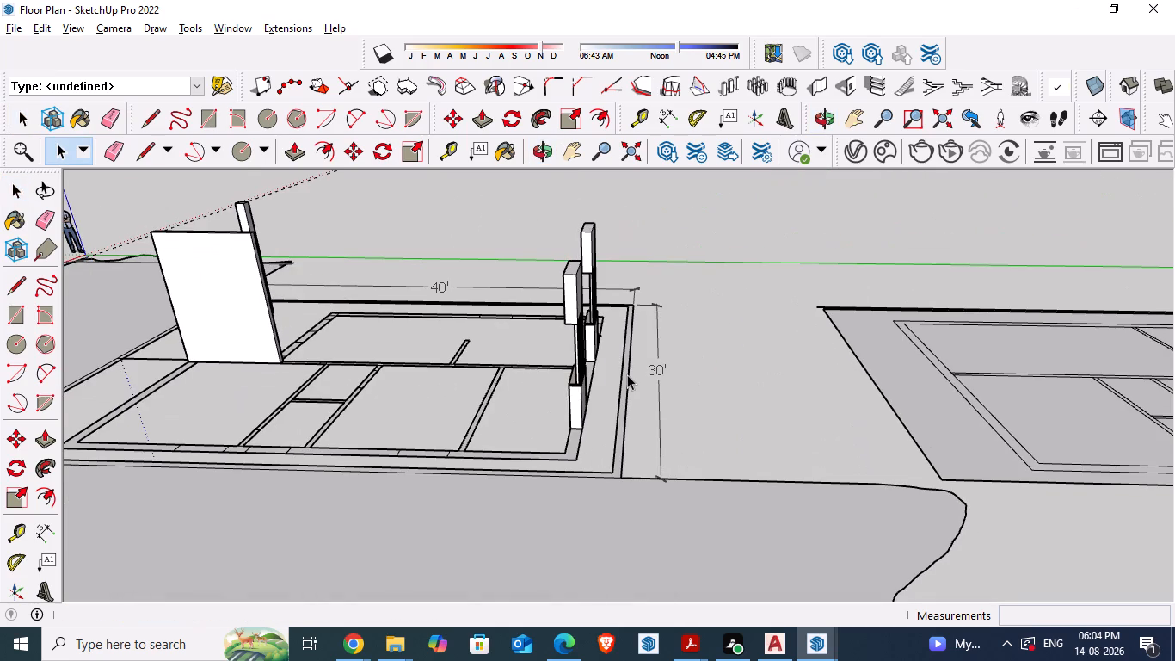
key("ctrl+s")
Check the W1 window positions on the ground floor plan in the Acrobat PDF against the modelled 30' by 40' plan.
scroll(476, 439, "up", 6)
scroll(509, 425, "down", 4)
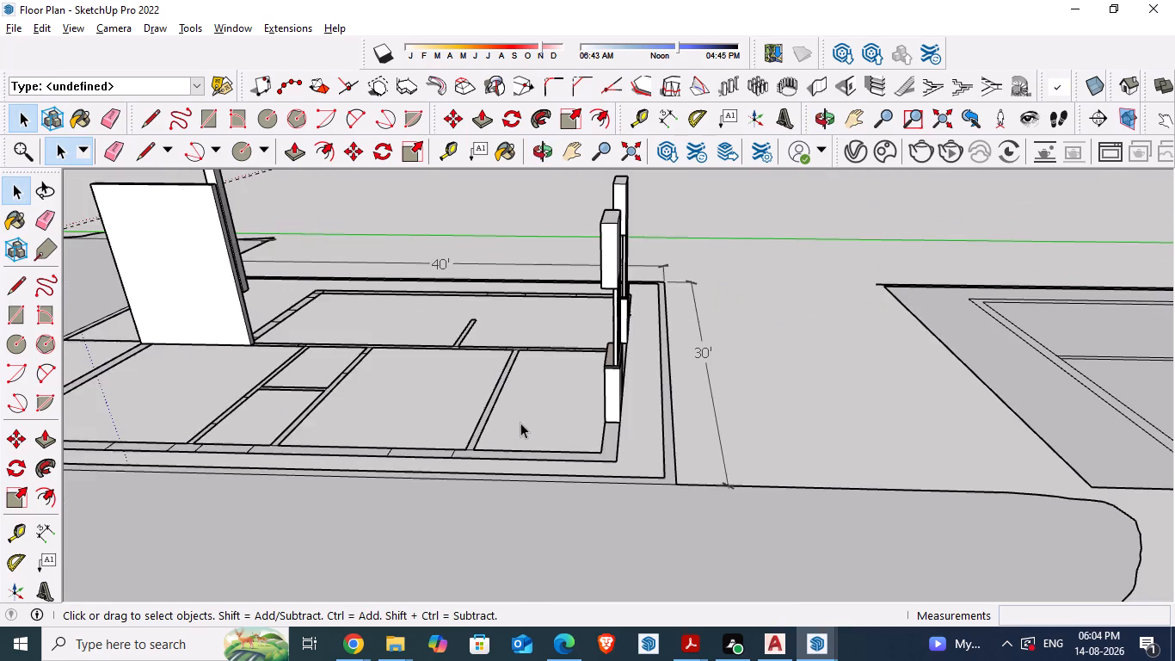
scroll(645, 373, "down", 3)
middle_click_drag(414, 443, 782, 390)
scroll(483, 449, "down", 1)
scroll(772, 379, "down", 3)
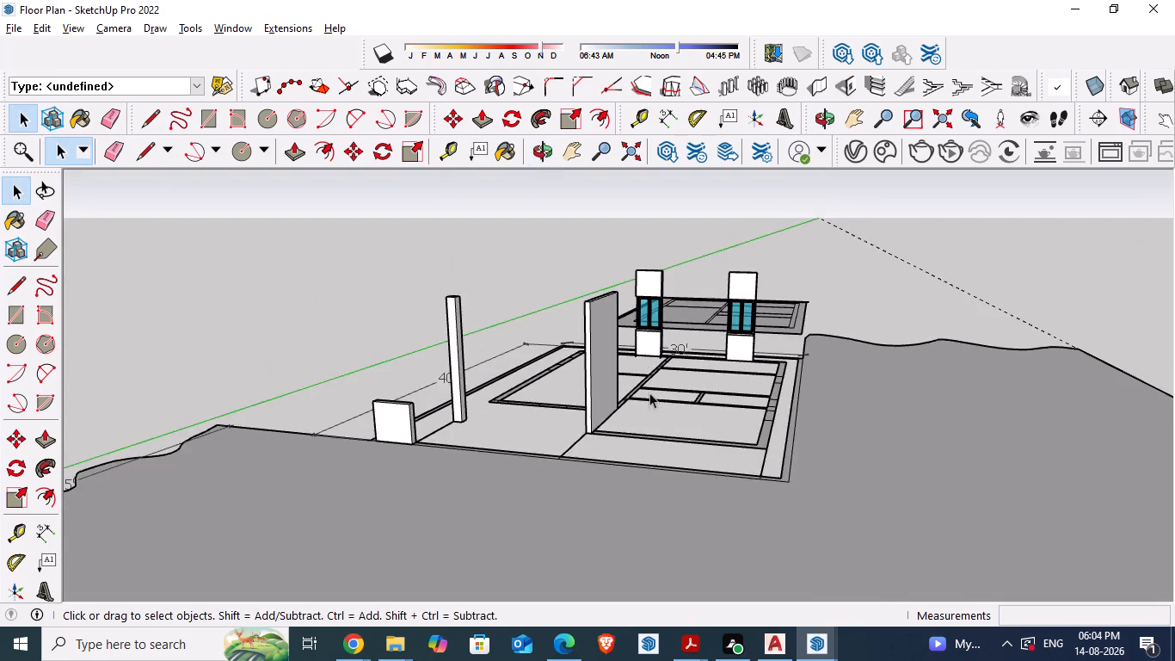
middle_click_drag(649, 398, 603, 567)
scroll(607, 553, "down", 1)
scroll(562, 353, "up", 3)
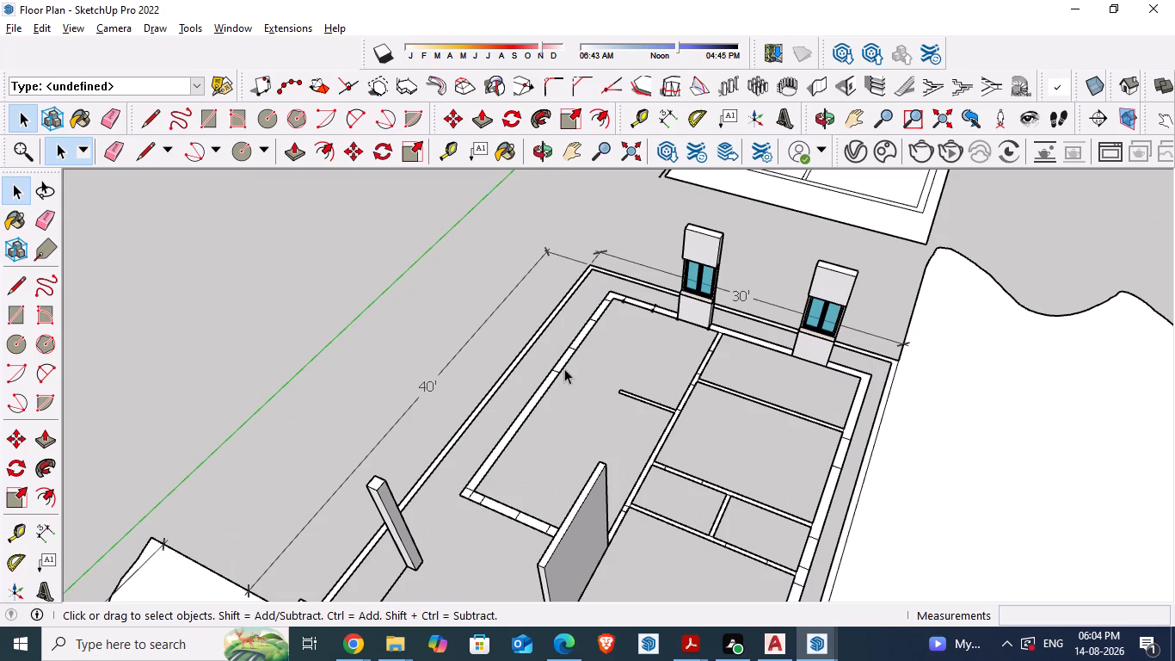
key("alt+Tab")
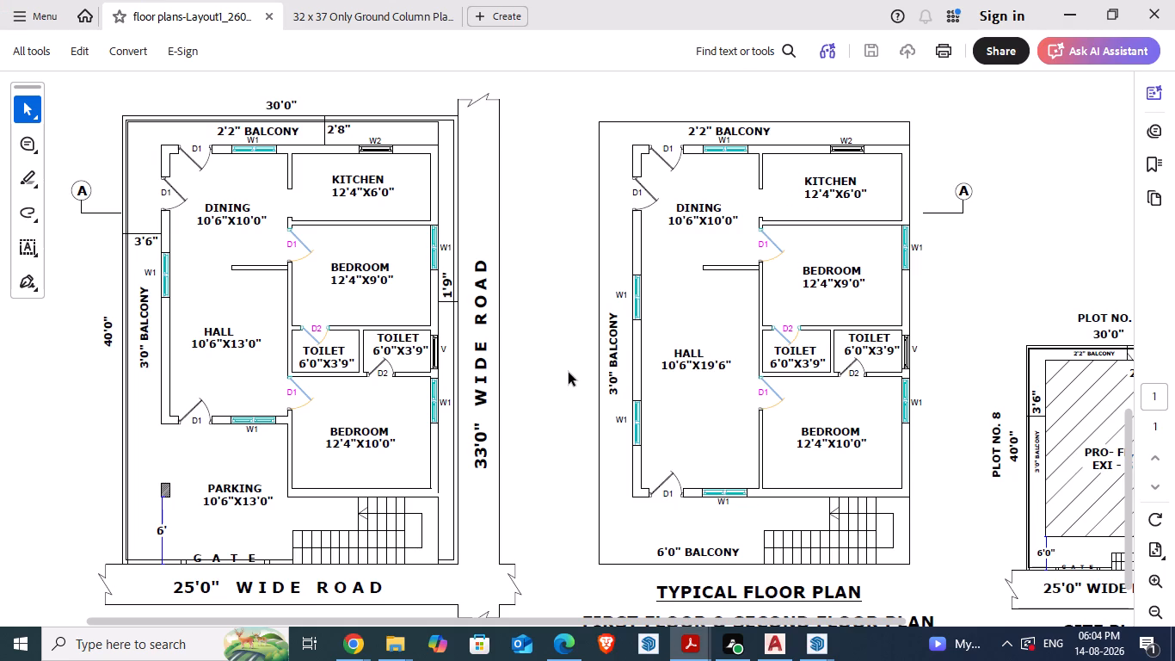
key("alt+Tab")
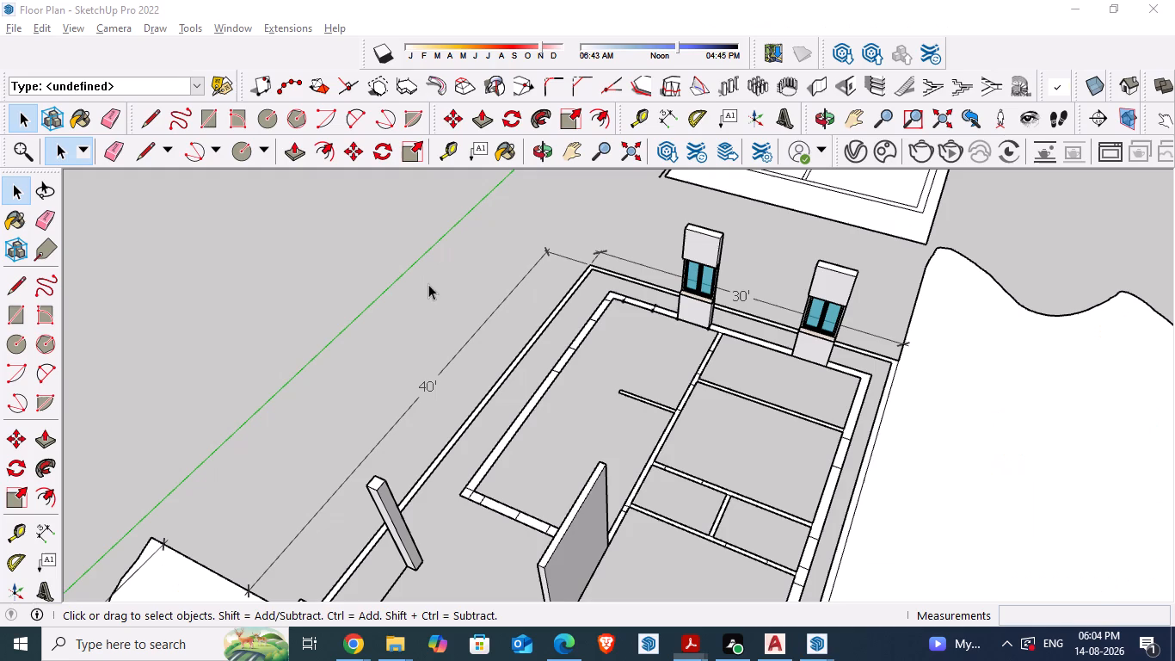
key("alt+Tab")
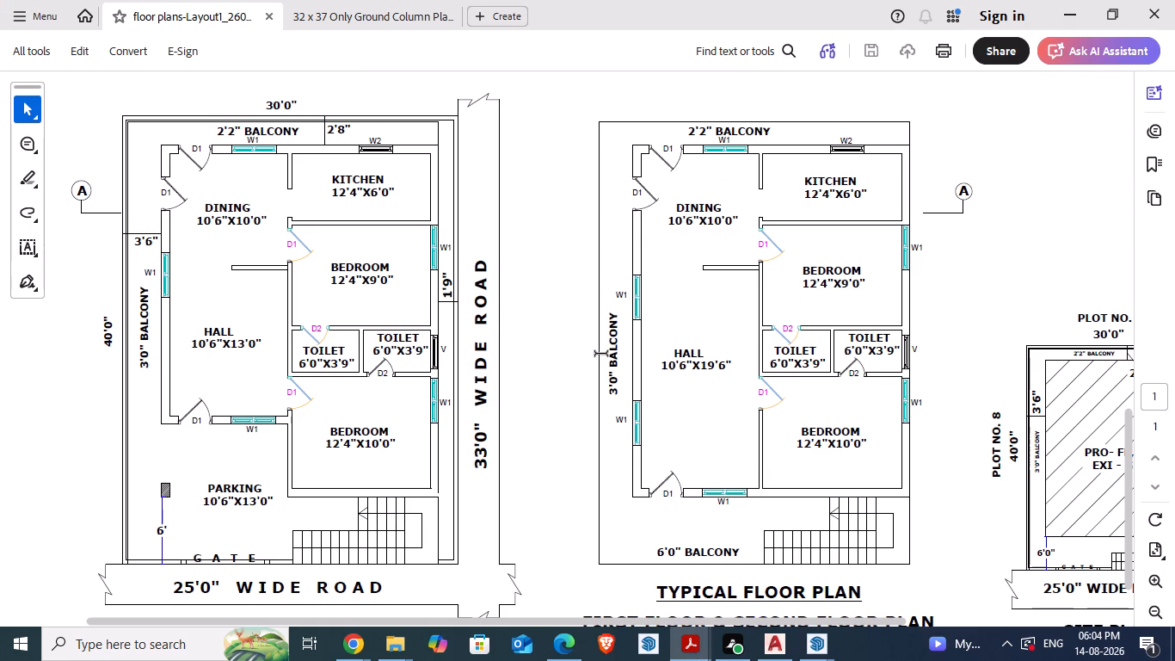
key("alt+Tab")
Copy the window unit nearest the 40' side about 15' 3 1/2" away, just outside the plan's 40' side.
scroll(639, 293, "up", 3)
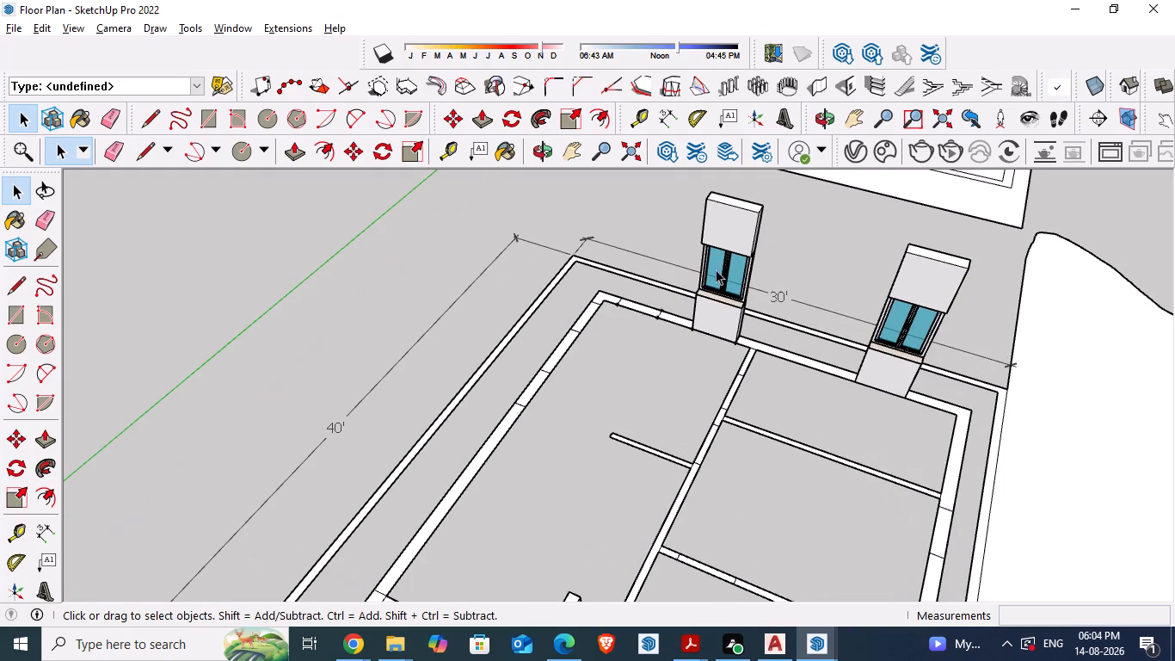
left_click(723, 264)
key("m")
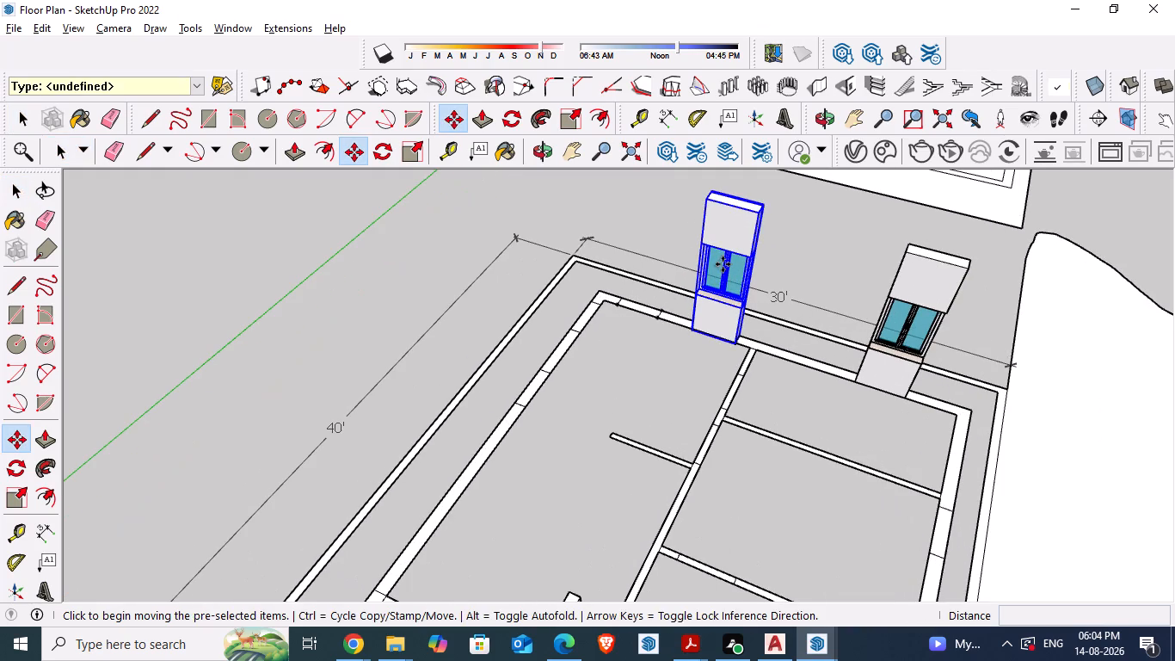
left_click_drag(719, 268, 538, 305, "ctrl")
left_click(478, 247)
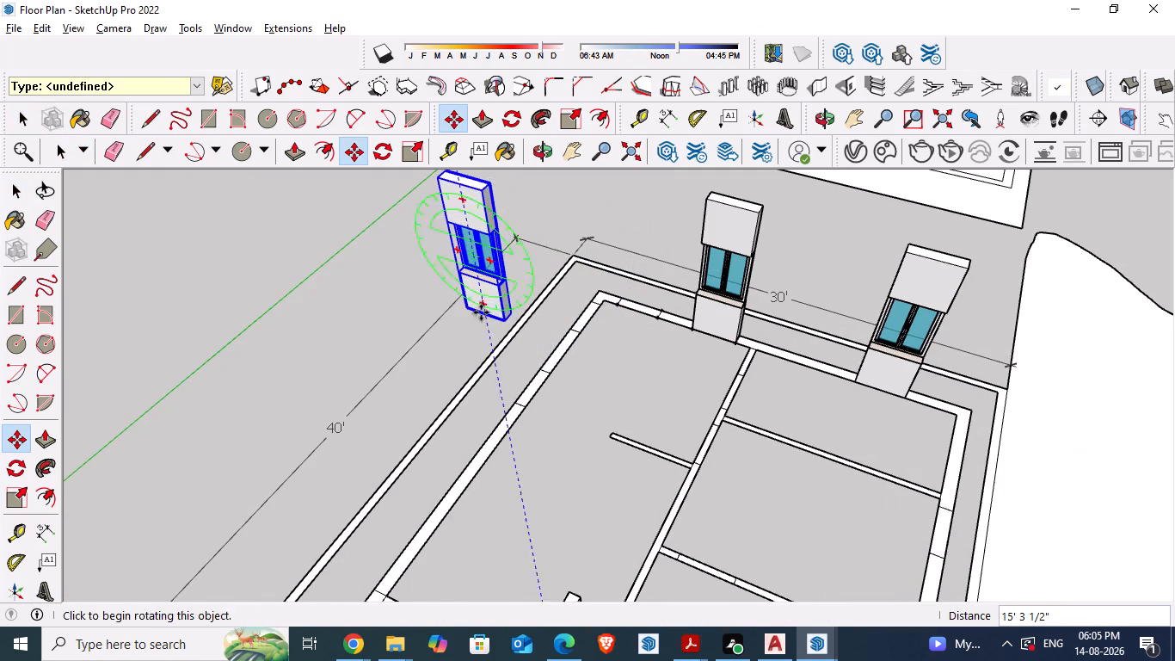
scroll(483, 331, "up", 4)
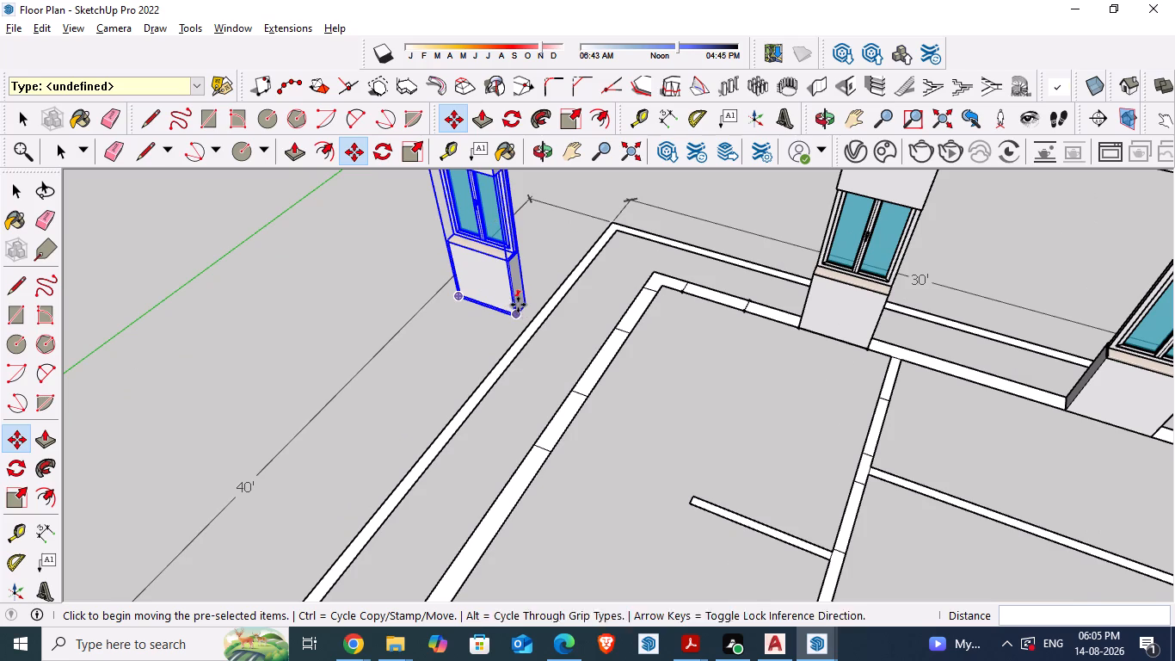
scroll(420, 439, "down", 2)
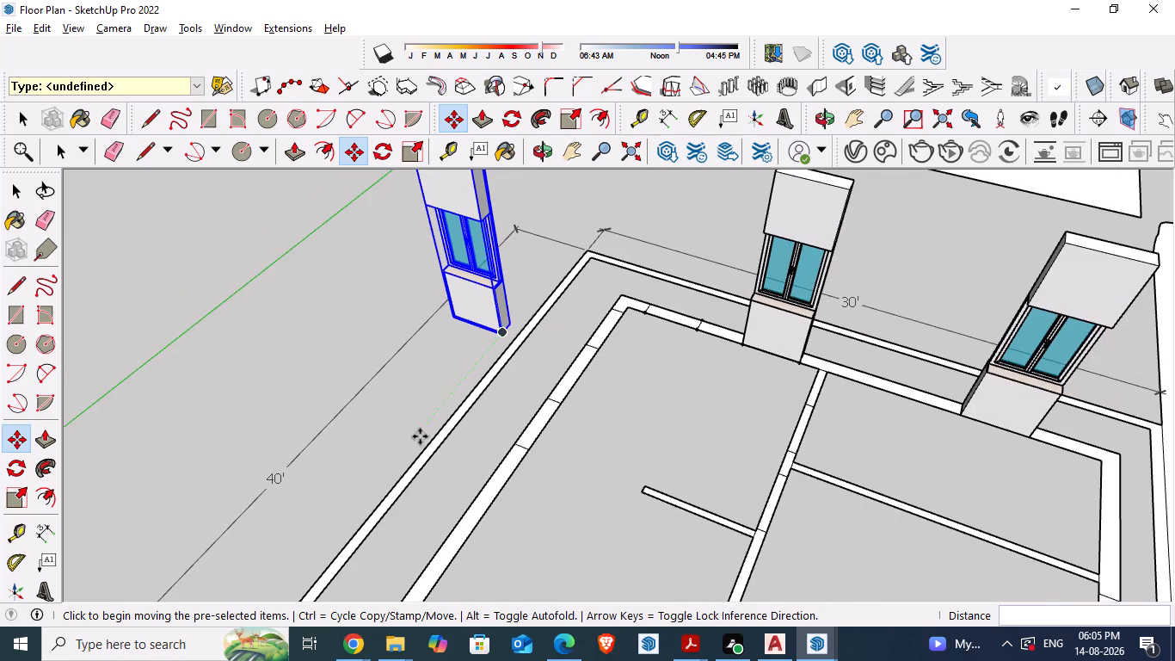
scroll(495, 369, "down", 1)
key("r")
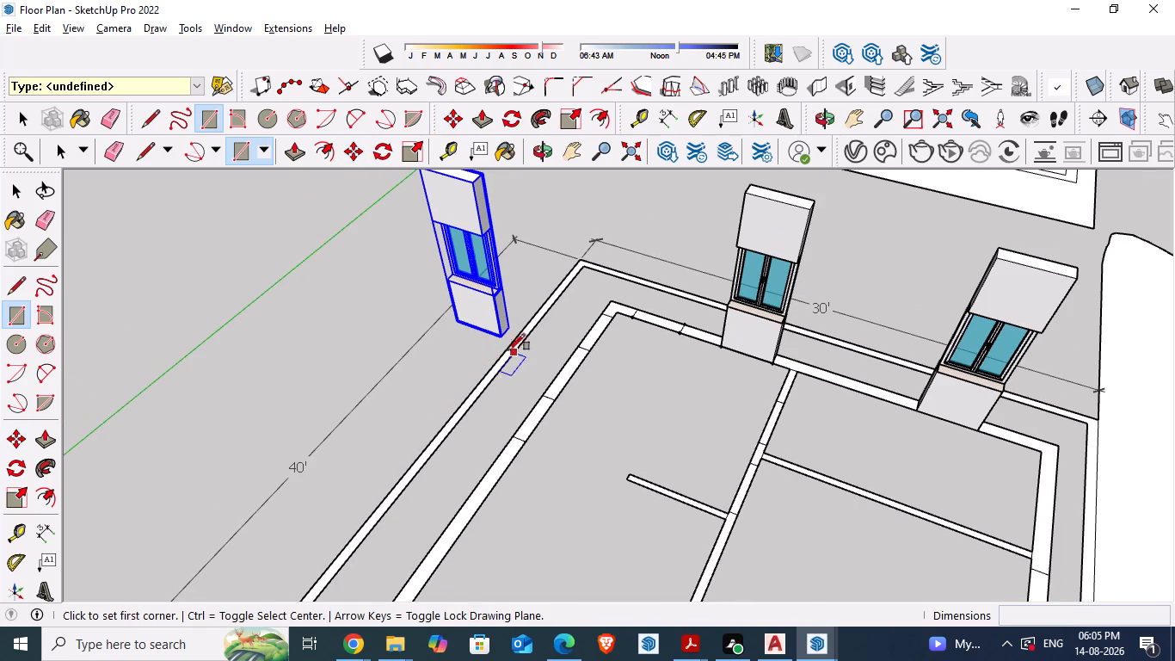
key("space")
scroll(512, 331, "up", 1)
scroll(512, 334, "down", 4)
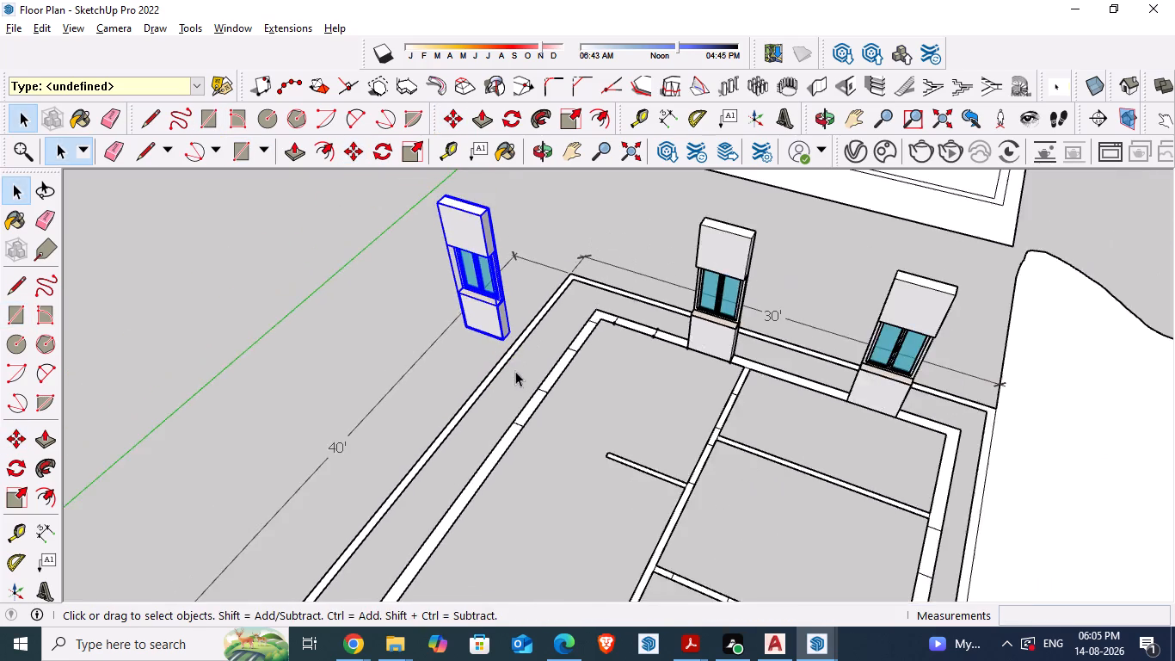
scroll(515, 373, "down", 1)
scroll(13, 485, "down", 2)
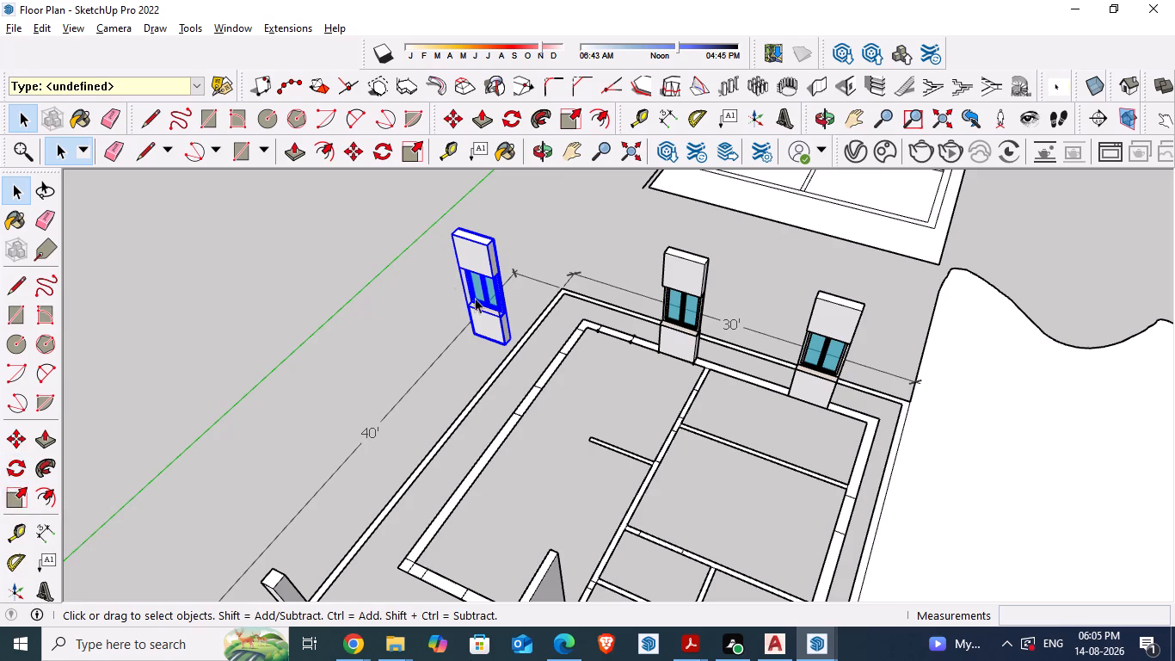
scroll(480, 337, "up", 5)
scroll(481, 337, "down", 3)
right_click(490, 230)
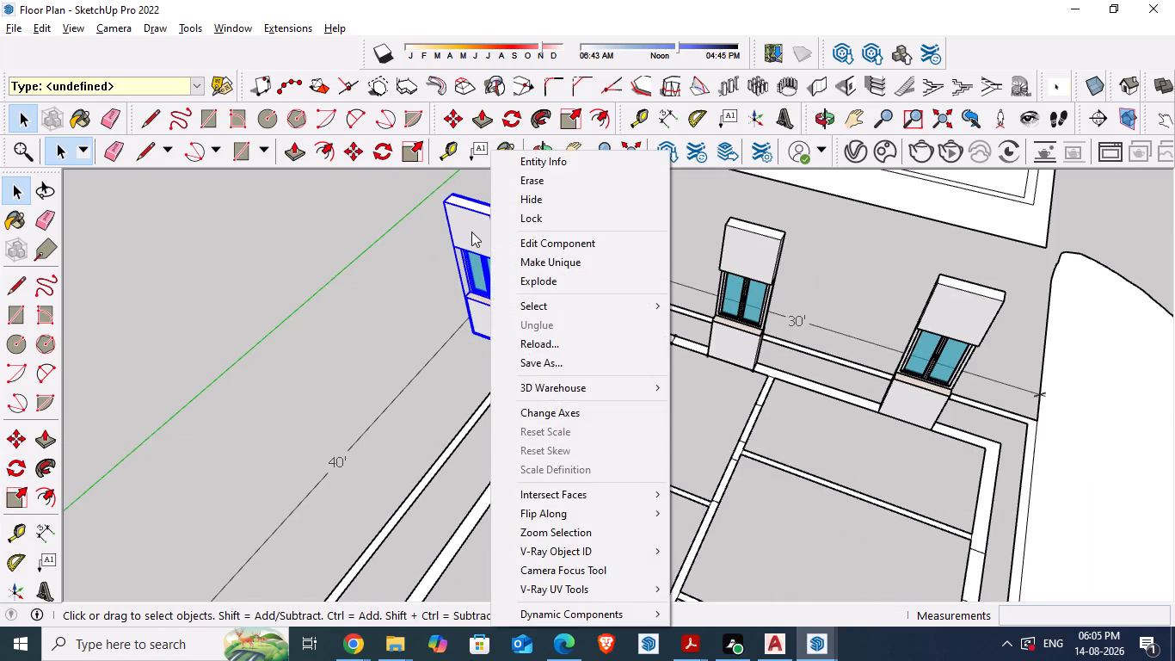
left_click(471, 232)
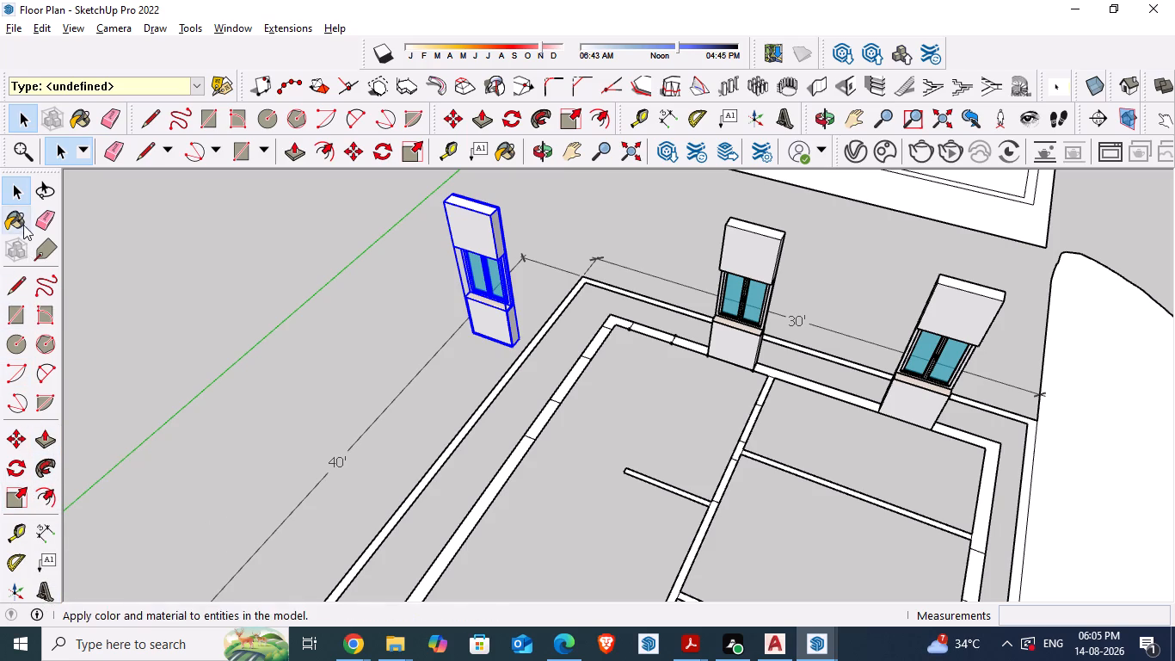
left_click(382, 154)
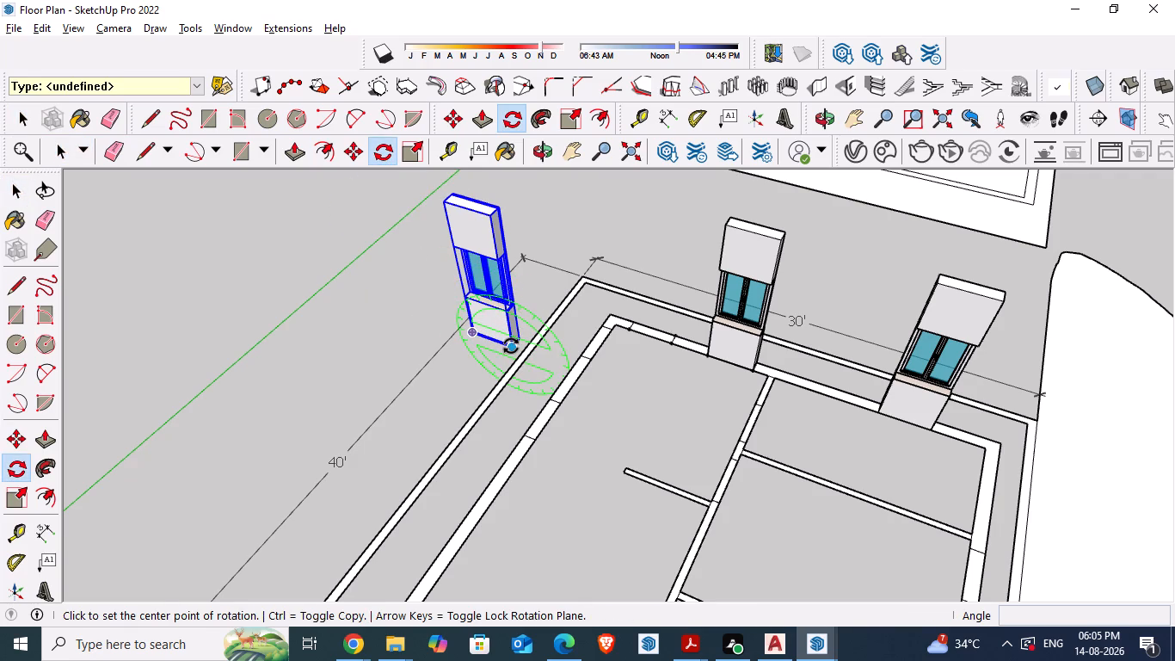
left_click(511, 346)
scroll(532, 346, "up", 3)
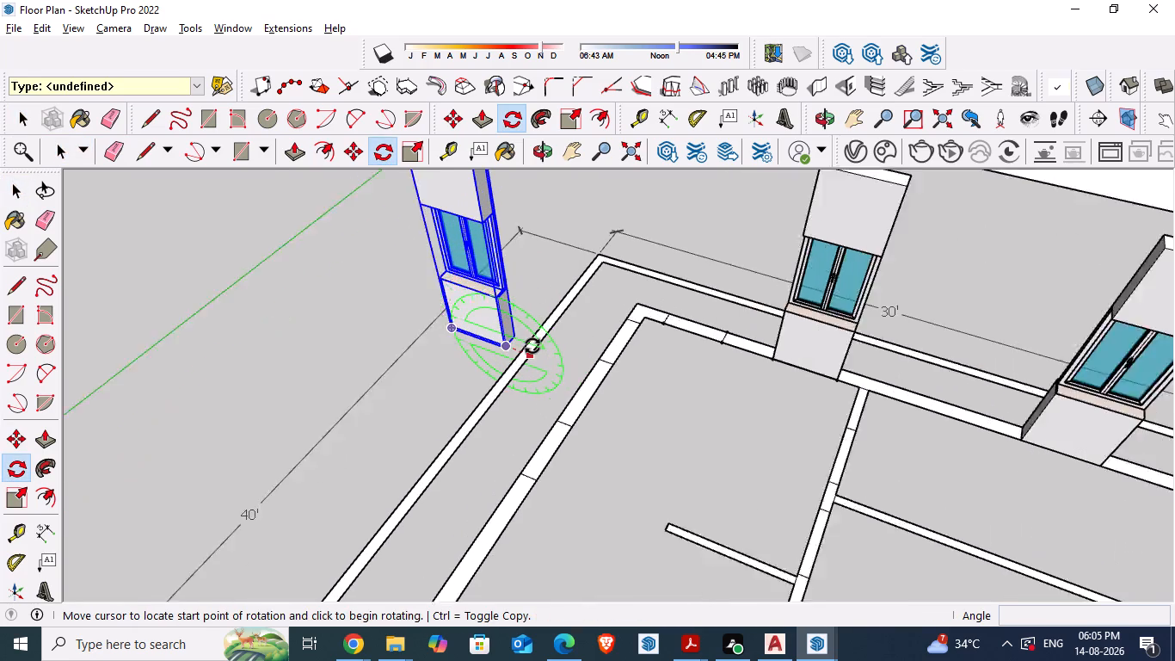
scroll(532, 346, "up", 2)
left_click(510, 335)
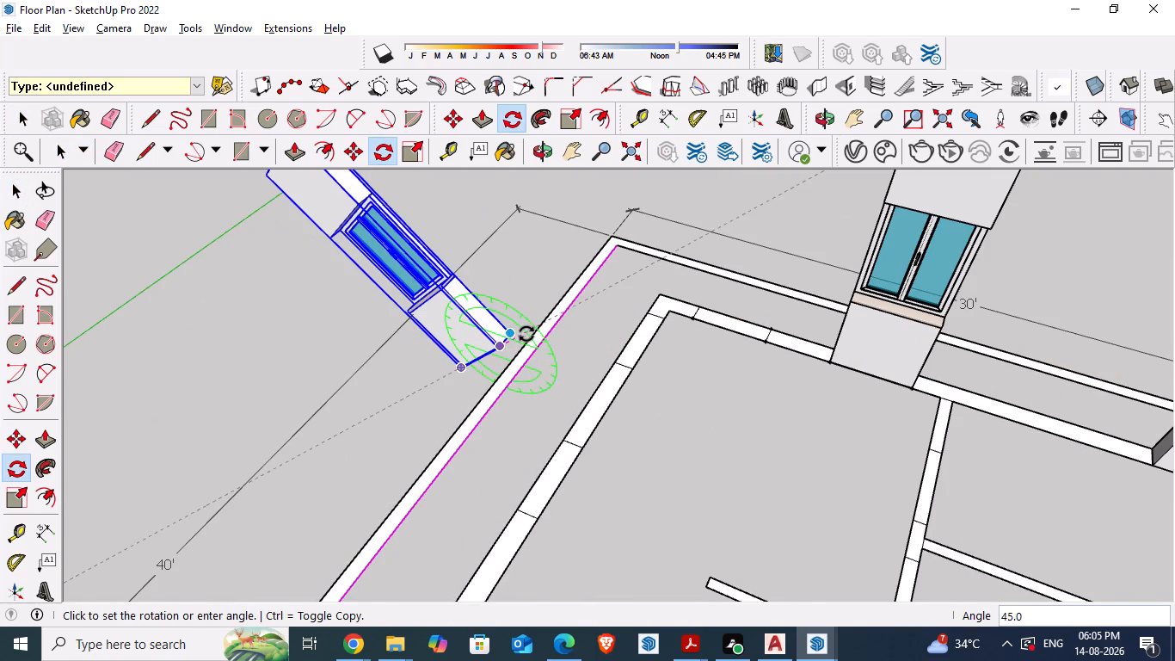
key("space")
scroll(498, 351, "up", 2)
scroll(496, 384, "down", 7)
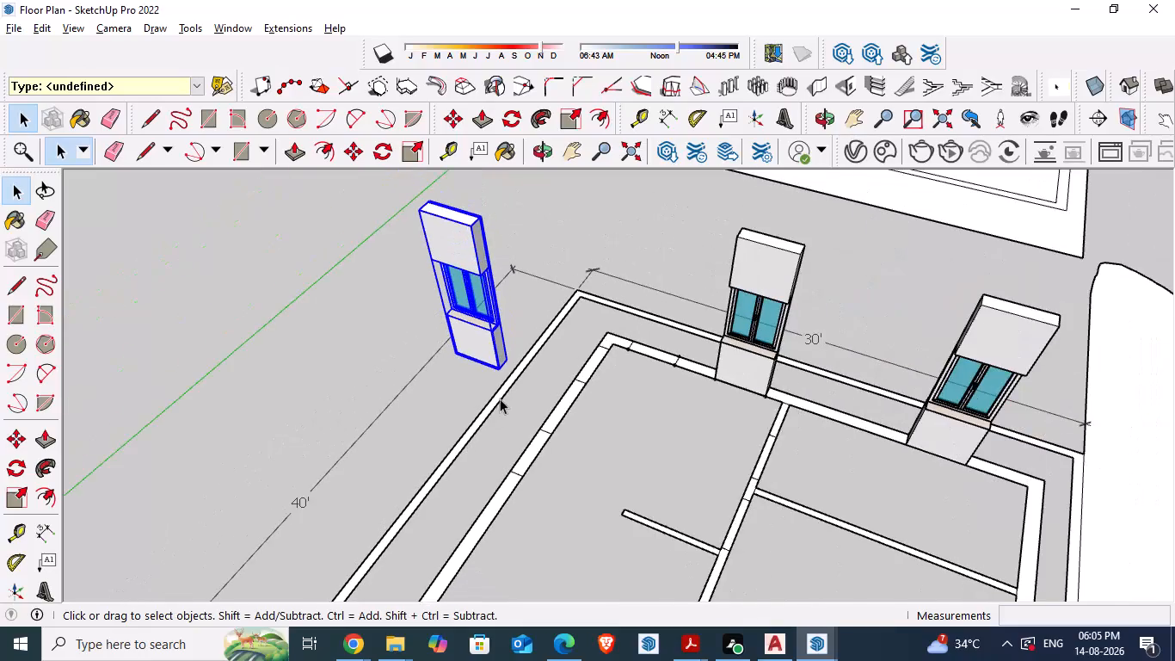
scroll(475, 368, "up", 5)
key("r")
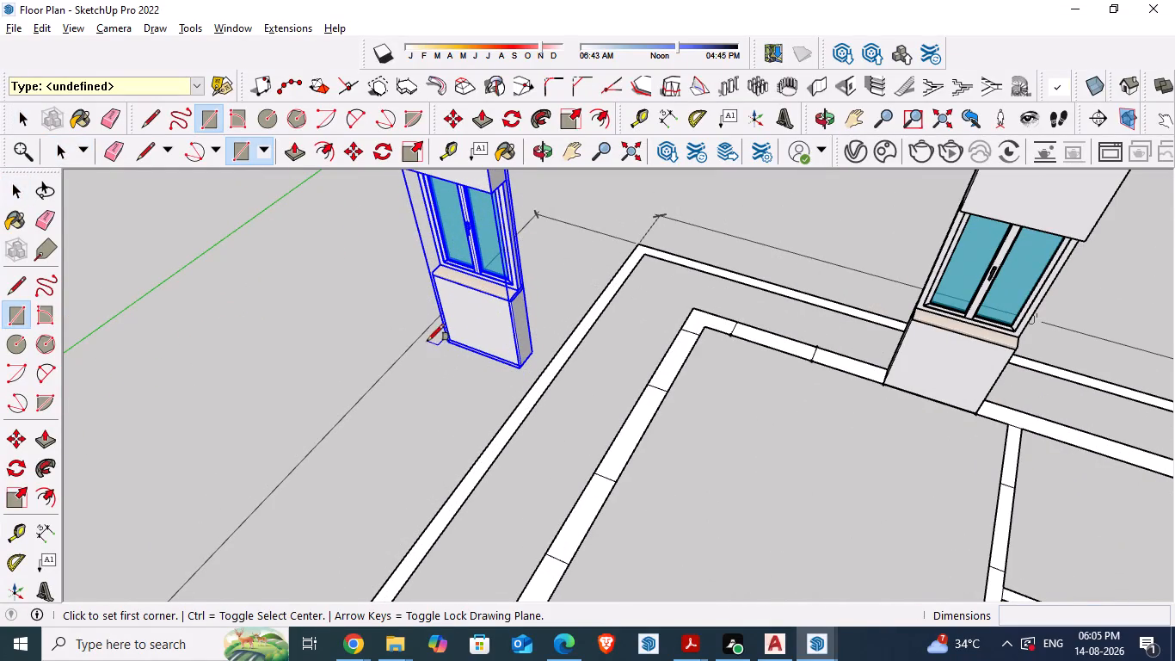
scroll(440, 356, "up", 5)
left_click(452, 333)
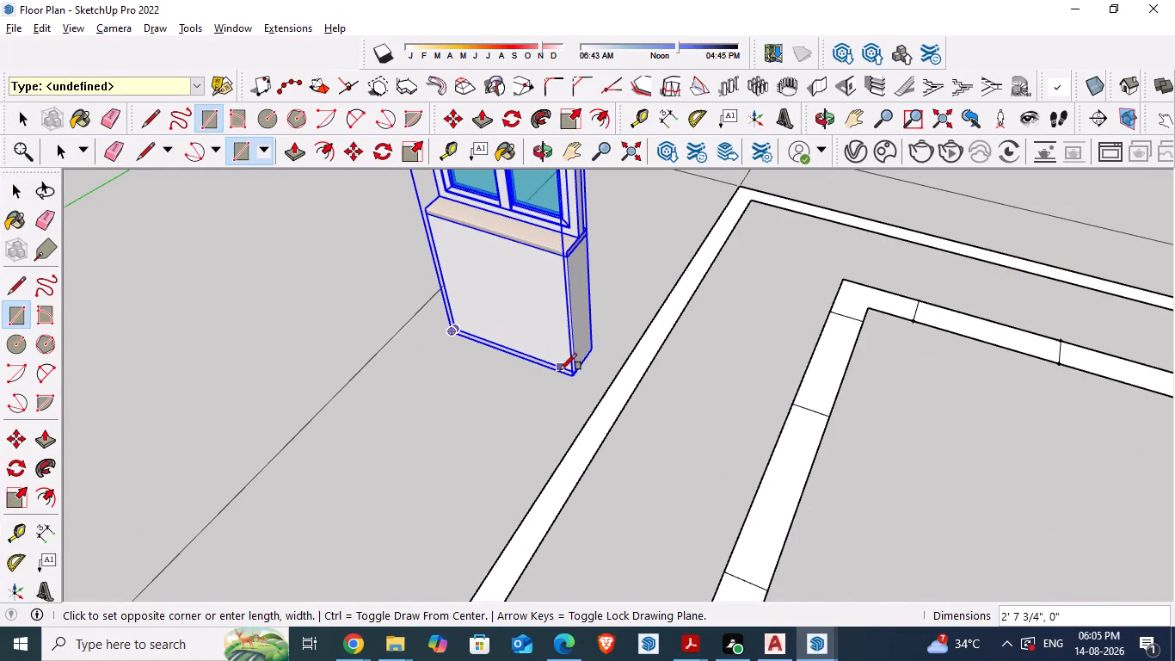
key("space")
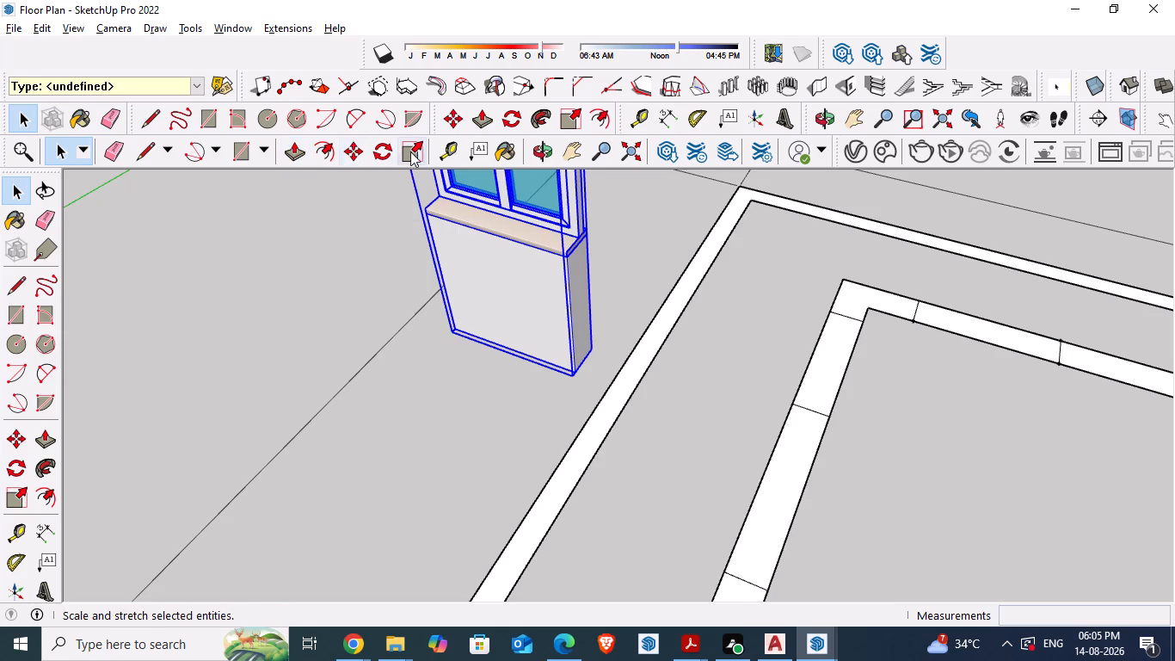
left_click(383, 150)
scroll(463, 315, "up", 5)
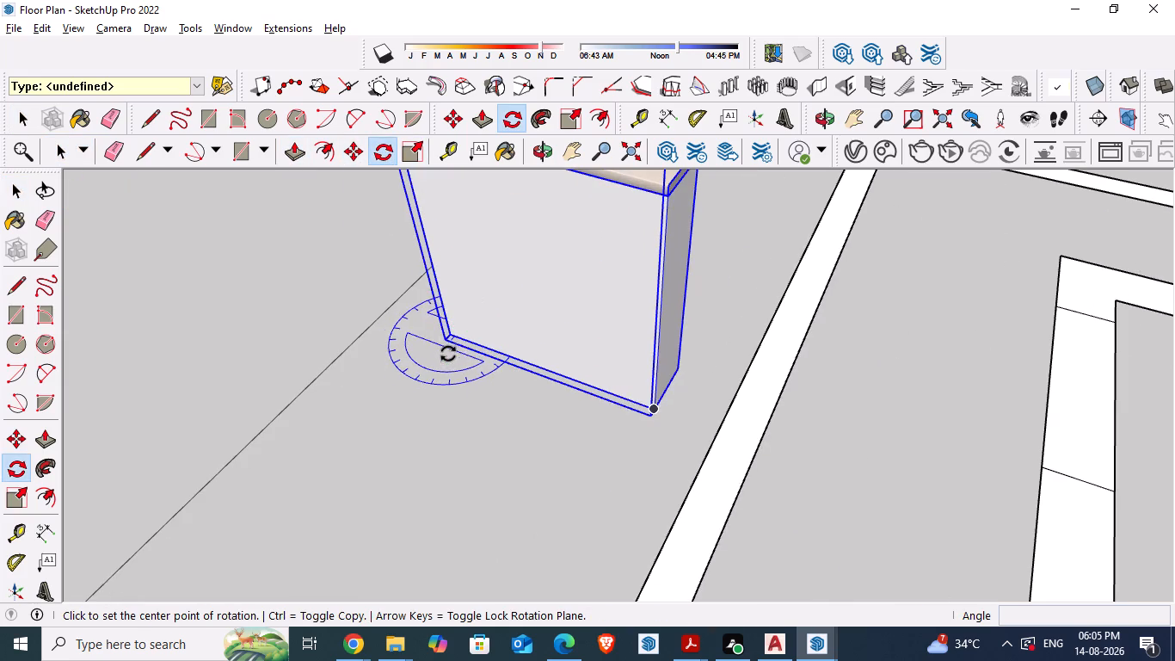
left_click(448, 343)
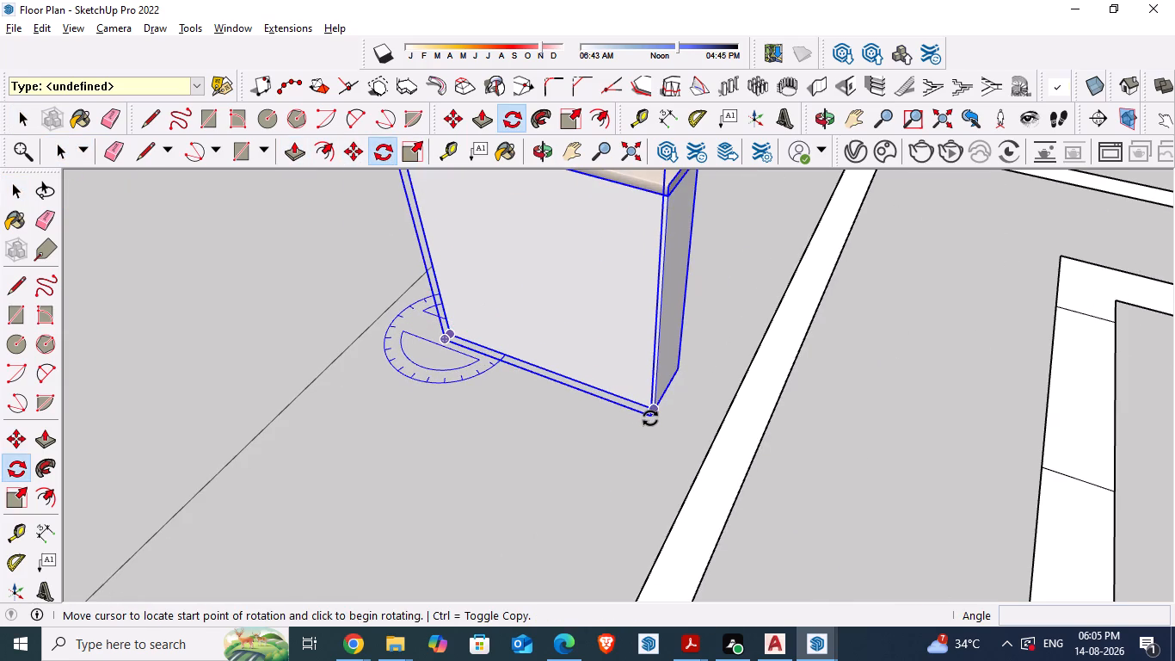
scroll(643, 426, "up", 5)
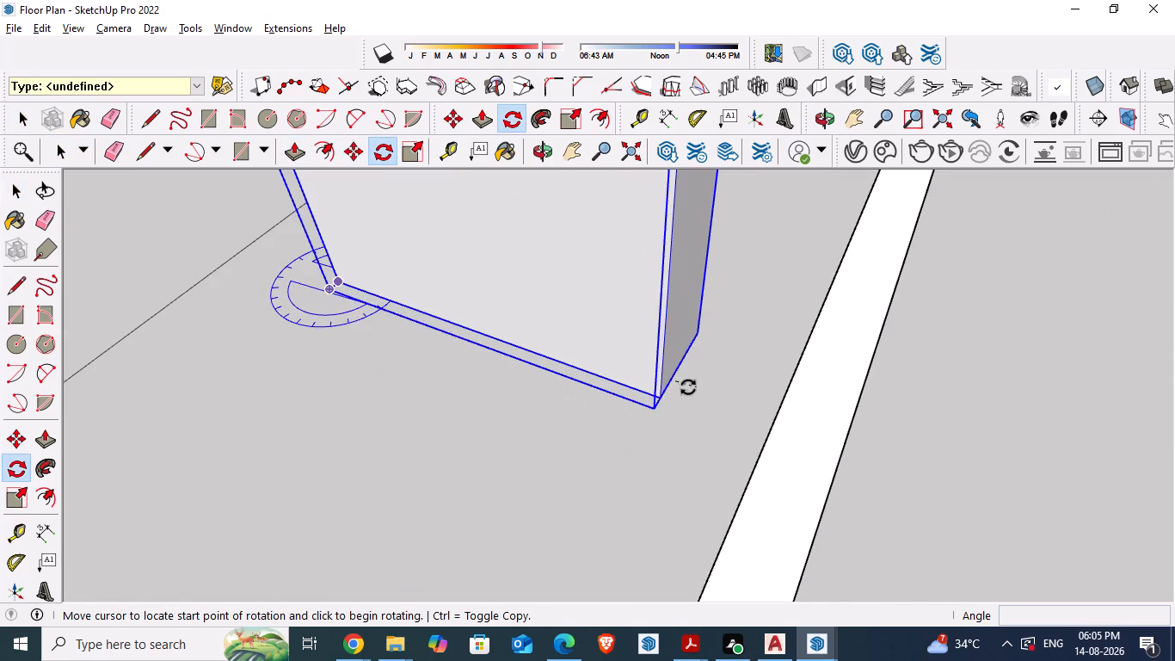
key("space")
Rotate the copied window unit 90 degrees horizontally about its bottom corner, parallel to the plan's 40' side.
scroll(392, 276, "up", 2)
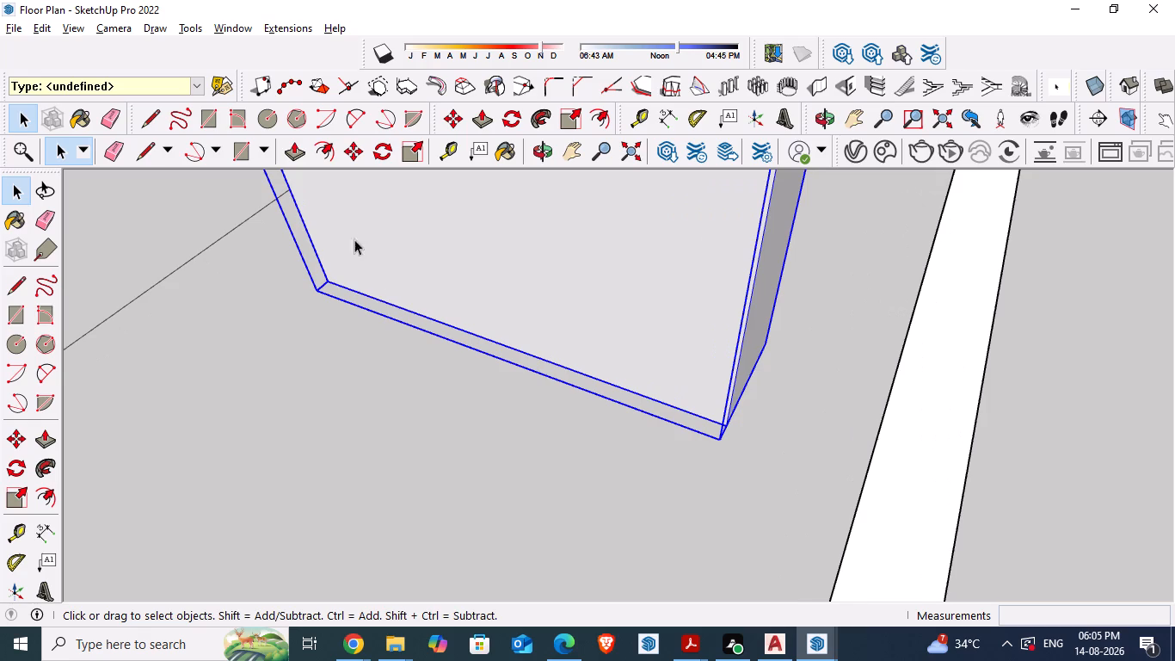
left_click(376, 158)
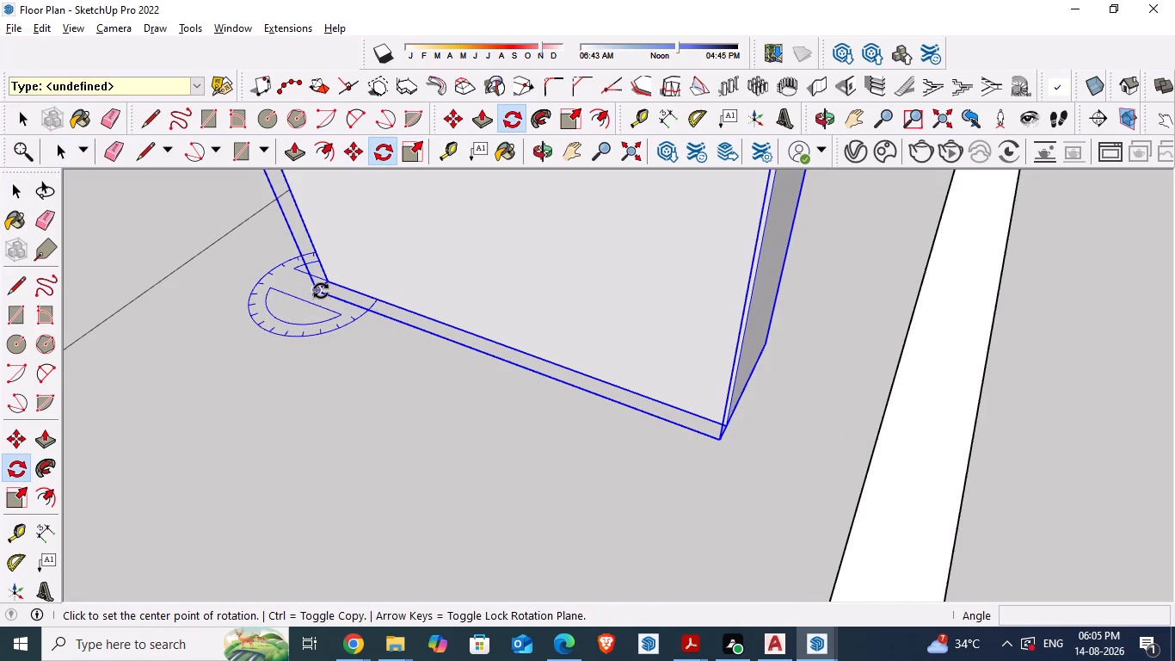
left_click(320, 292)
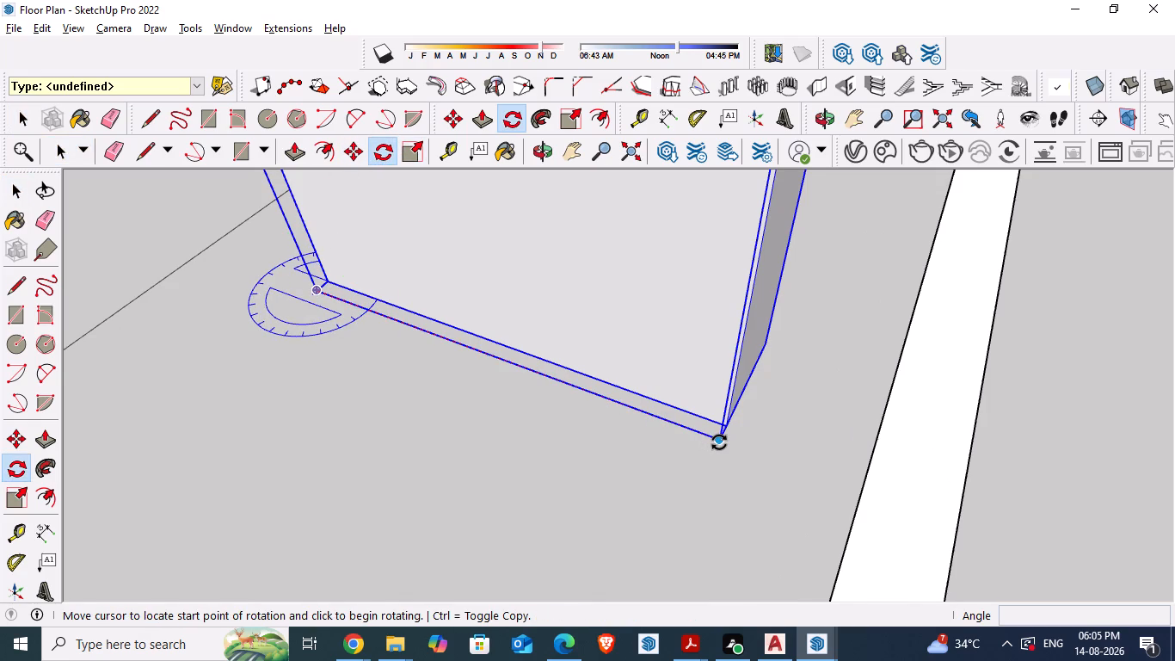
left_click(719, 442)
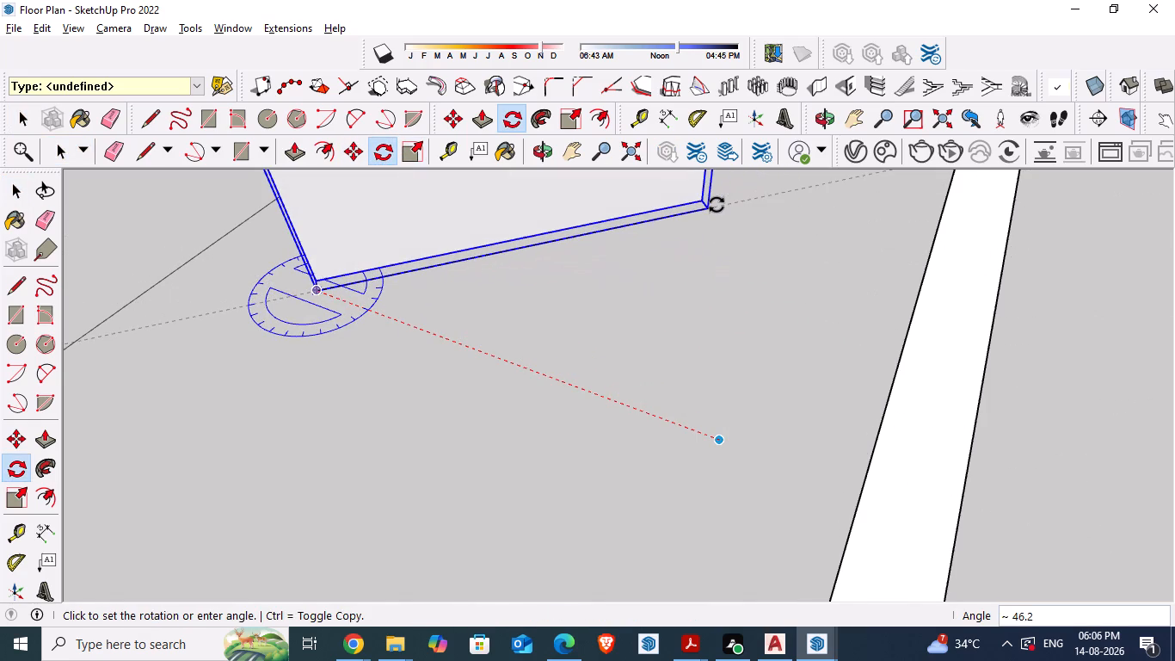
type("90")
key("Return")
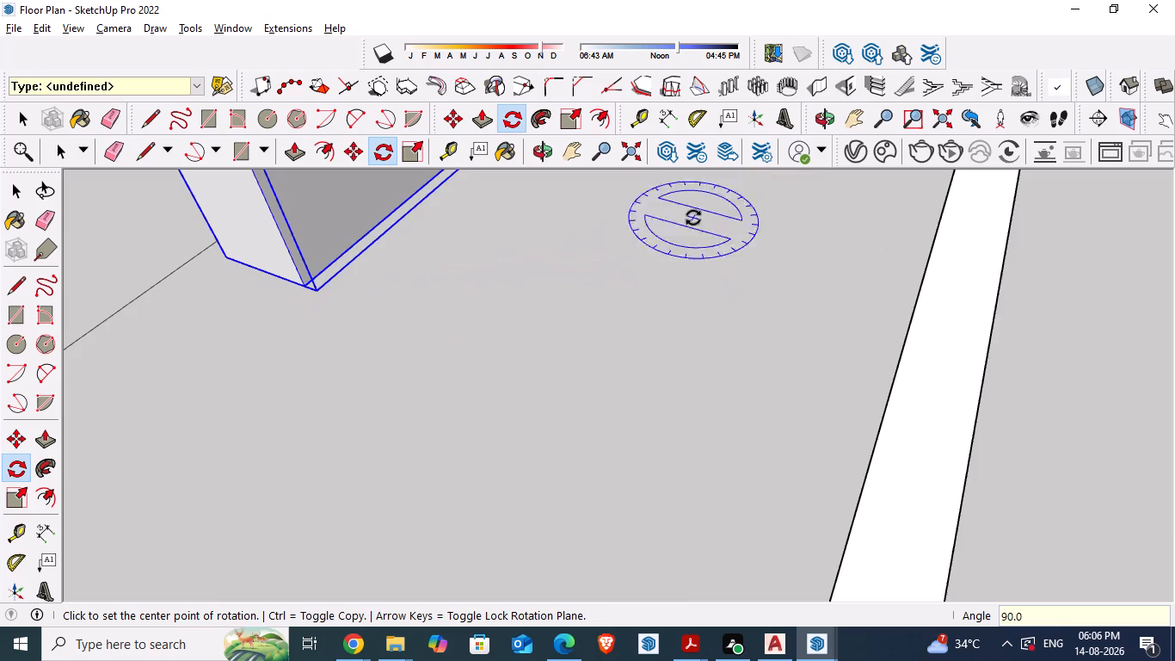
scroll(555, 502, "down", 11)
key("space")
Move the rotated window unit by its bottom corner about 10' into the marked window opening of the inner wall along the 40' side.
scroll(477, 421, "down", 3)
scroll(469, 423, "up", 1)
scroll(468, 423, "down", 2)
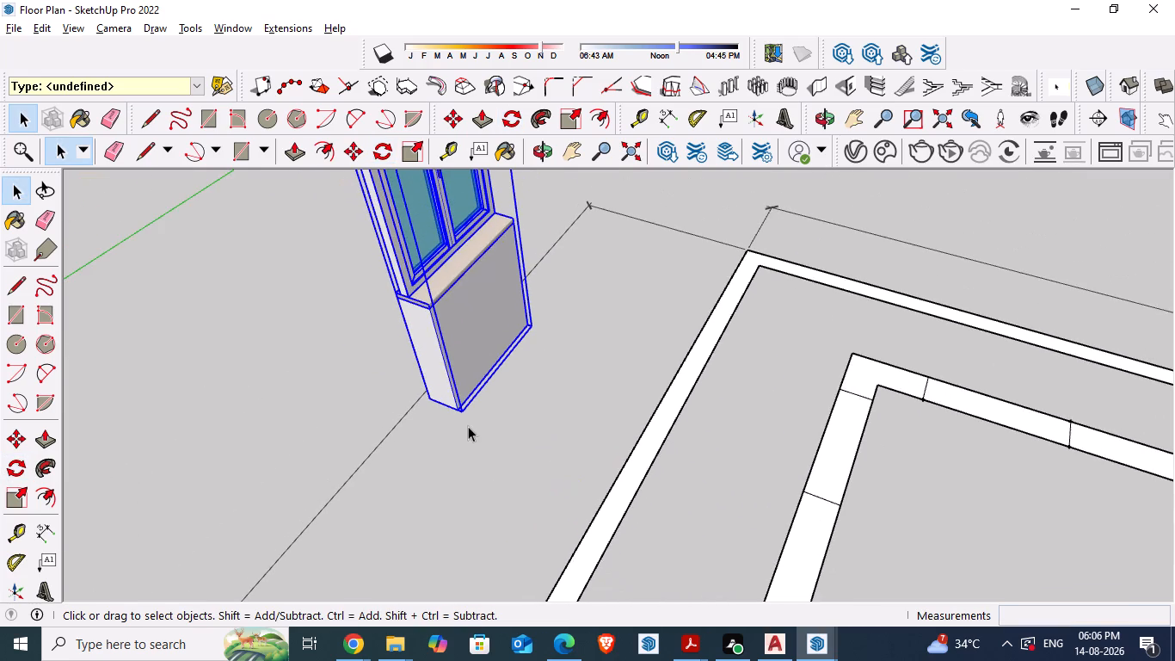
scroll(597, 348, "down", 4)
middle_click_drag(755, 492, 562, 413)
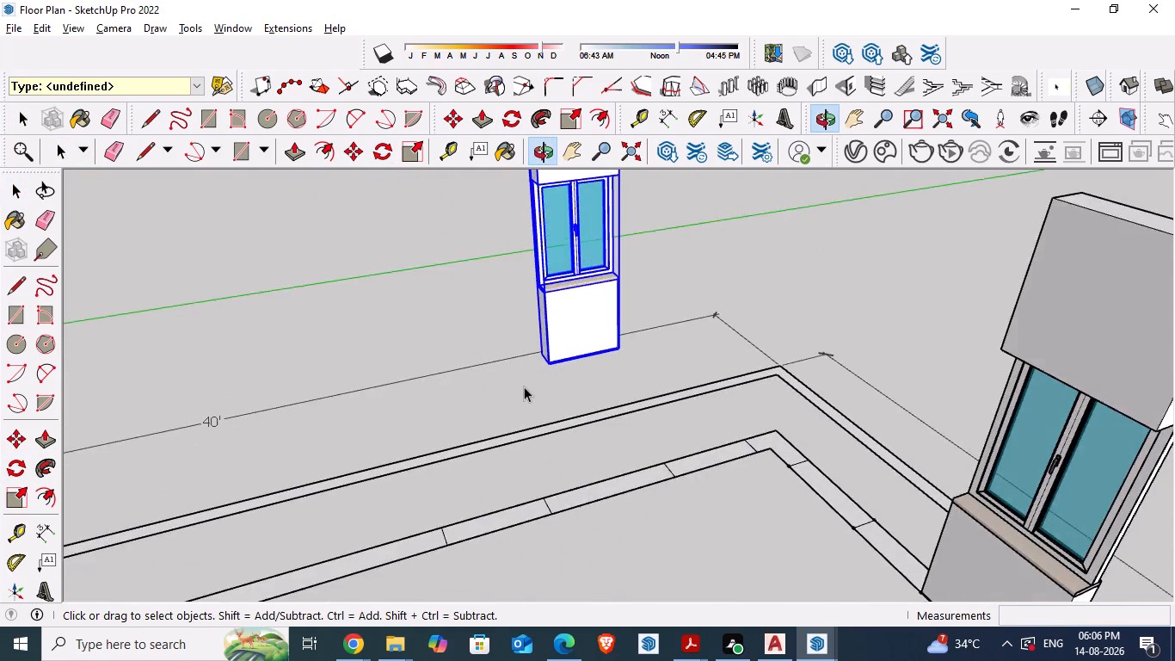
scroll(524, 380, "down", 4)
scroll(574, 343, "up", 3)
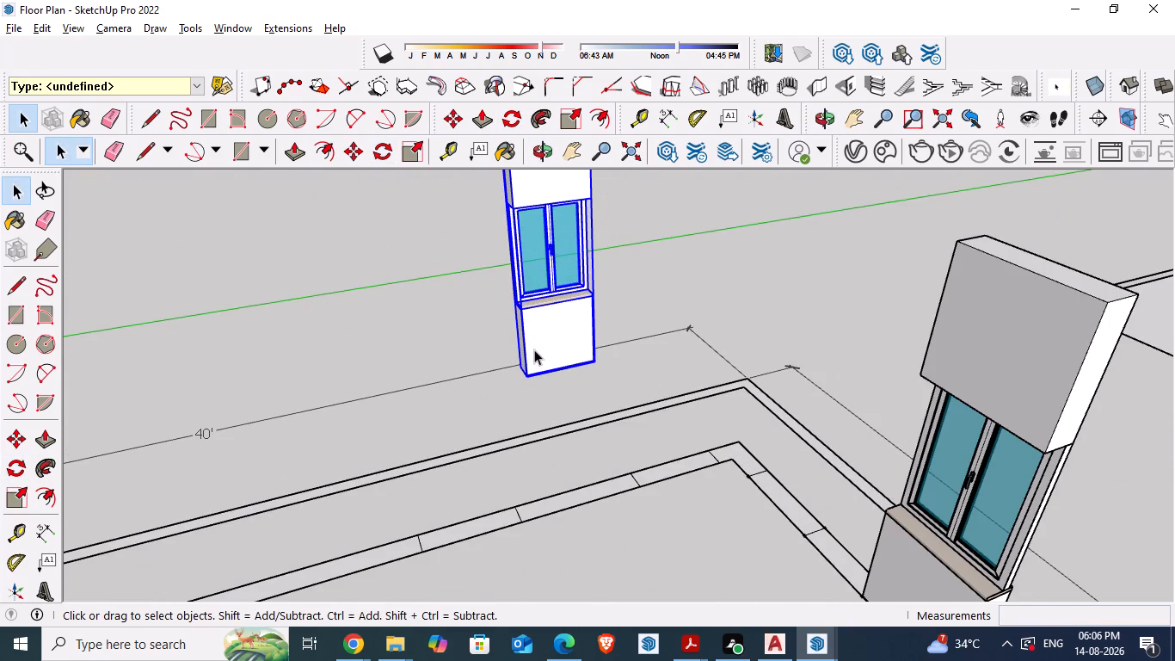
left_click(537, 348)
key("m")
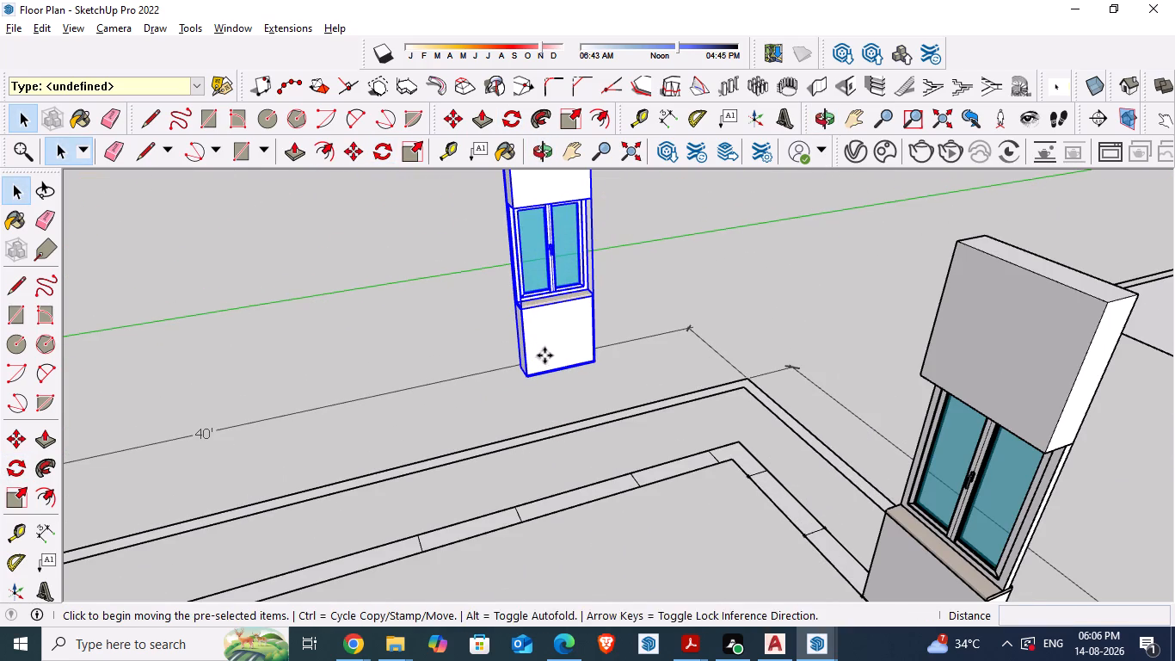
left_click_drag(534, 375, 465, 520)
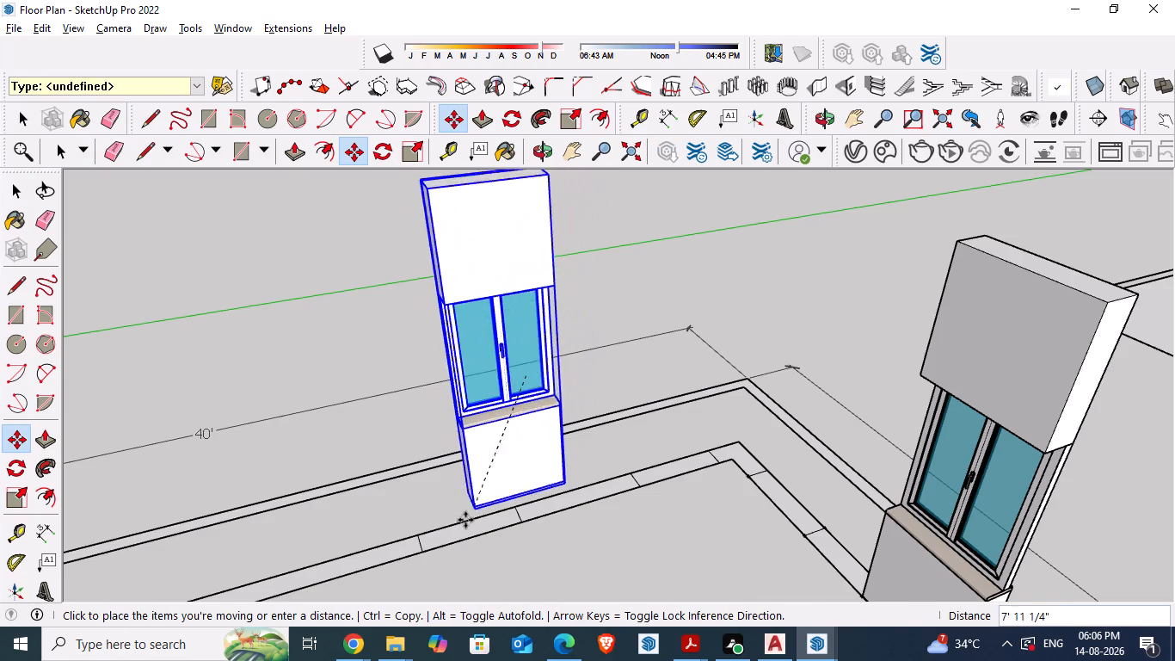
left_click_drag(465, 520, 428, 553)
left_click(426, 553)
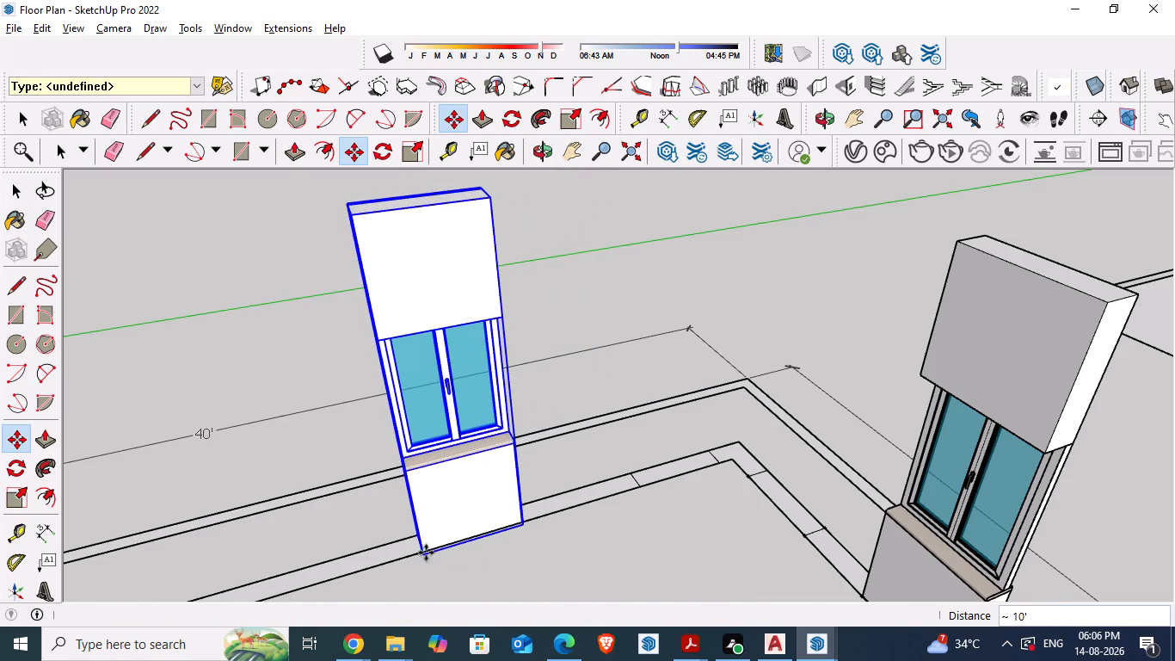
scroll(440, 570, "up", 13)
middle_click_drag(357, 533, 516, 485)
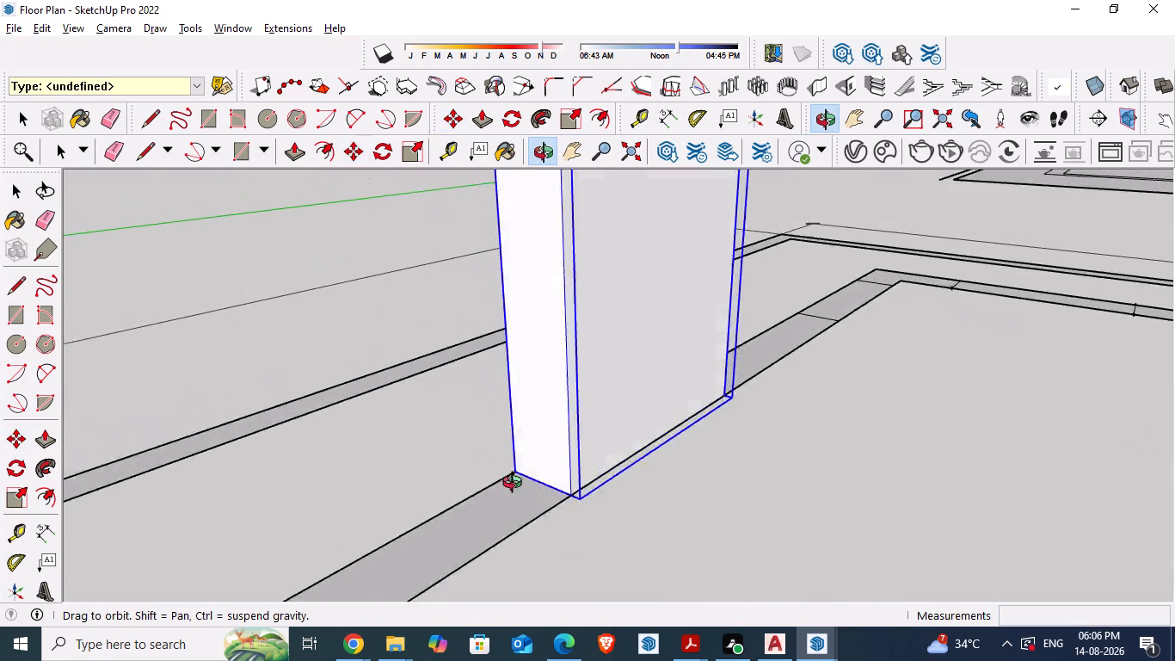
middle_click_drag(516, 485, 550, 477)
scroll(614, 486, "up", 5)
middle_click_drag(751, 523, 397, 524)
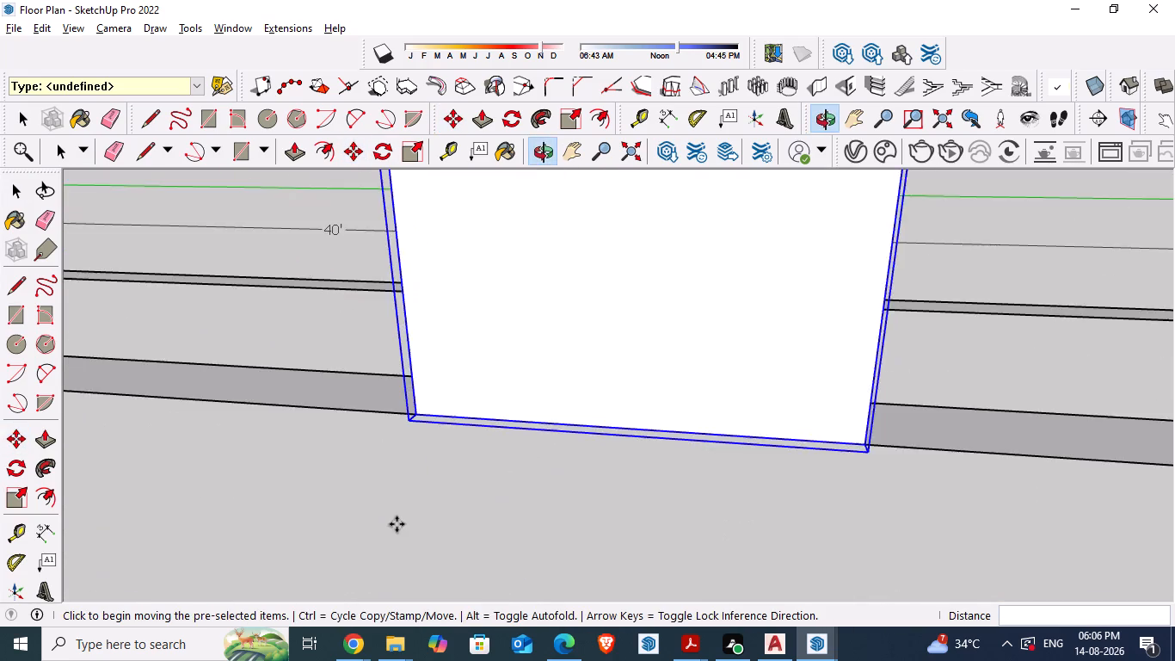
scroll(397, 523, "down", 17)
key("space")
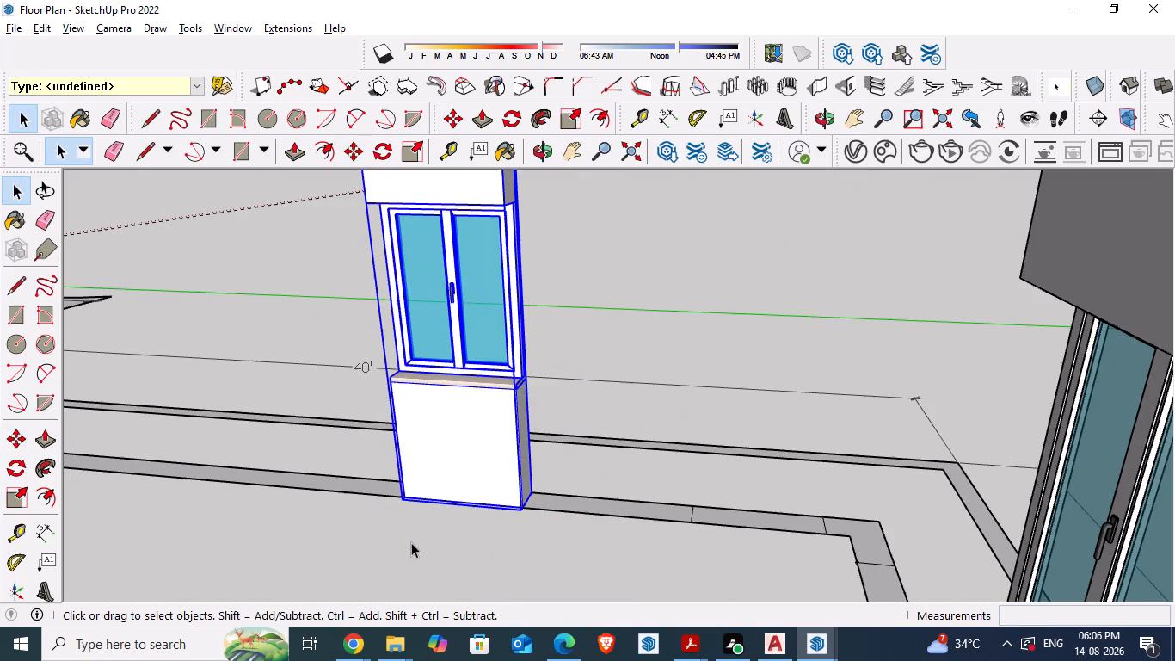
Check the PDF floor plan and copy the window unit from the 40' side wall about 40' 11" away, outside the plan.
key("alt+Tab")
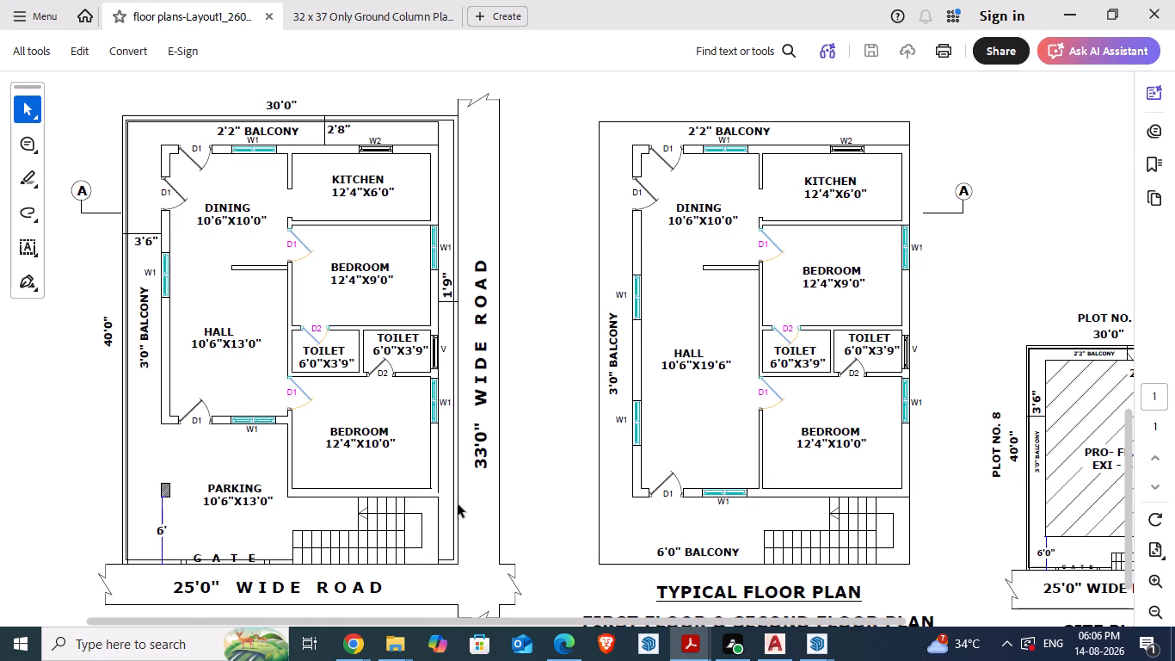
key("alt+Tab")
scroll(445, 433, "down", 10)
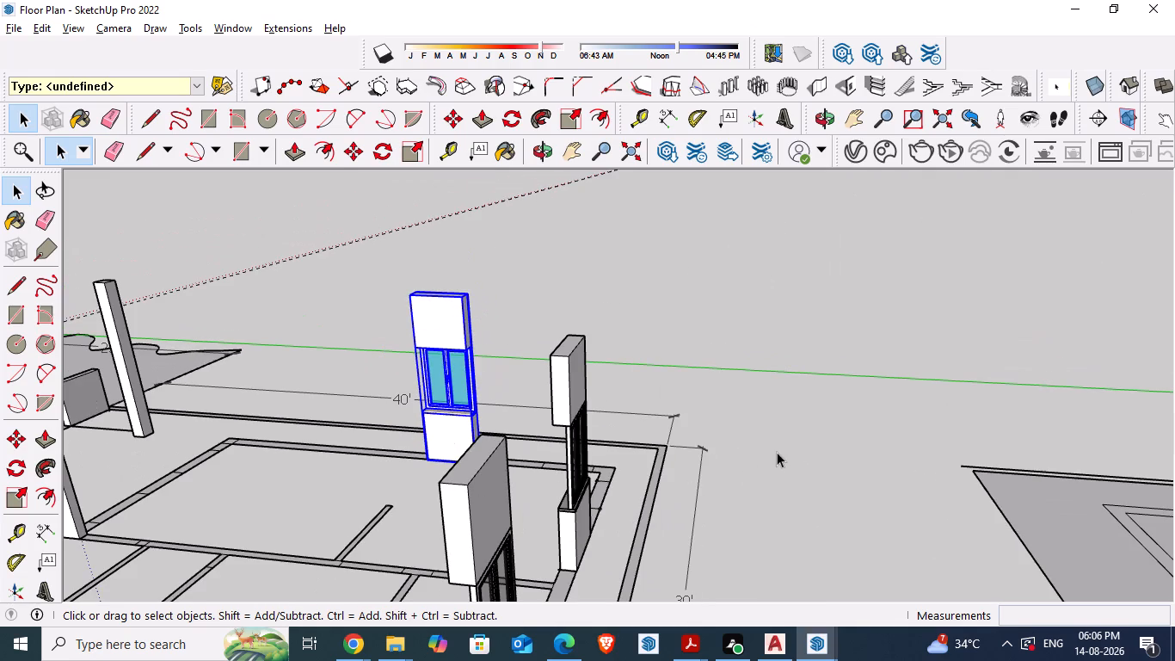
left_click(777, 452)
scroll(472, 432, "down", 3)
scroll(415, 458, "up", 4)
middle_click_drag(439, 464, 481, 468)
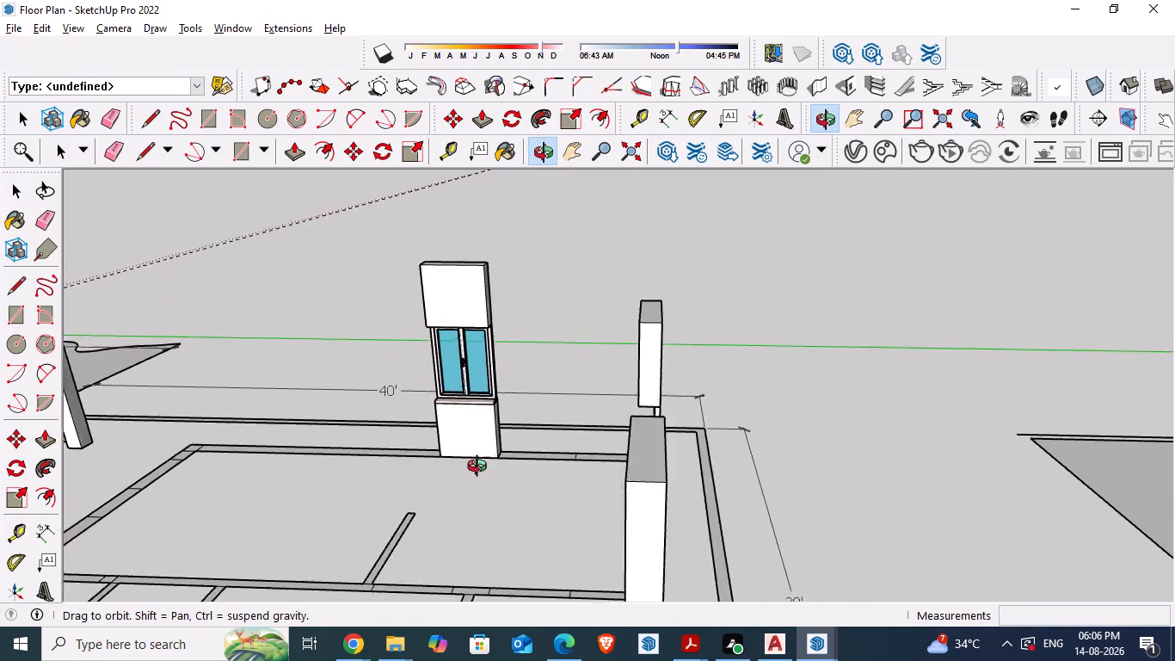
middle_click_drag(481, 468, 501, 468)
left_click(474, 432)
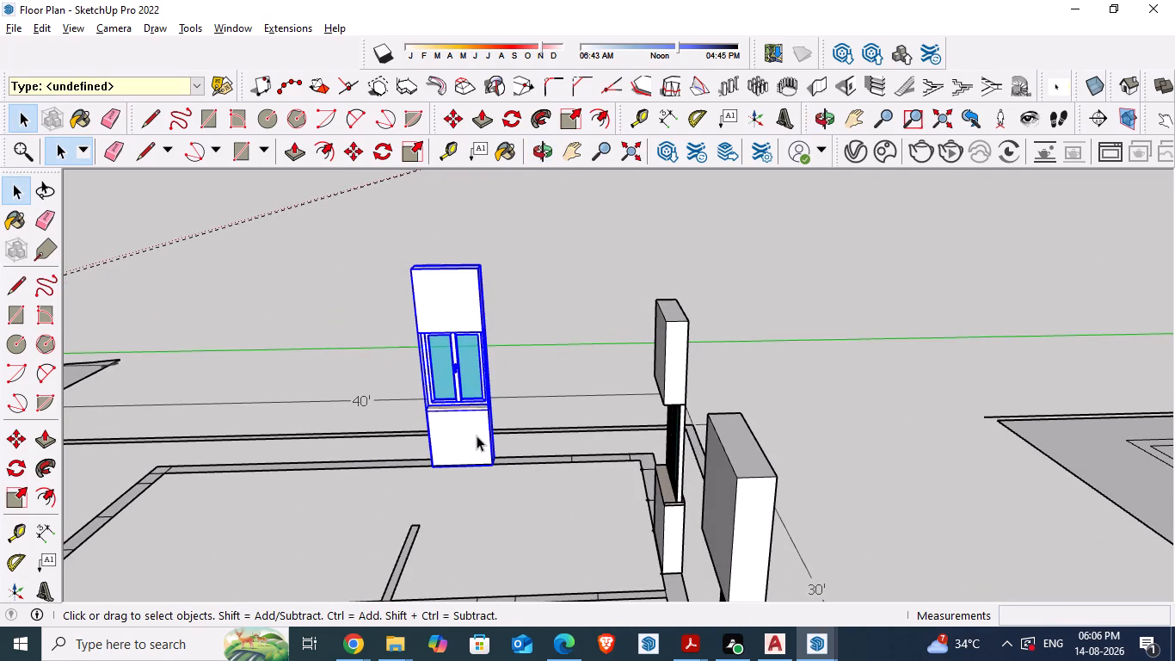
key("m")
left_click_drag(477, 436, 588, 271, "ctrl")
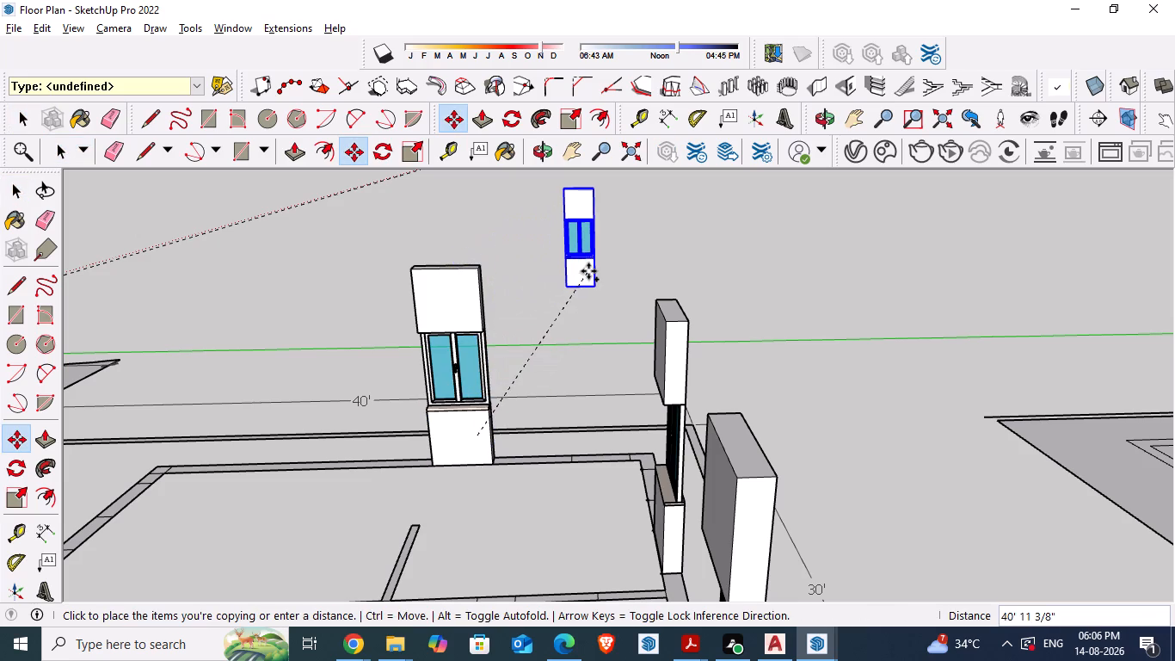
left_click(588, 271)
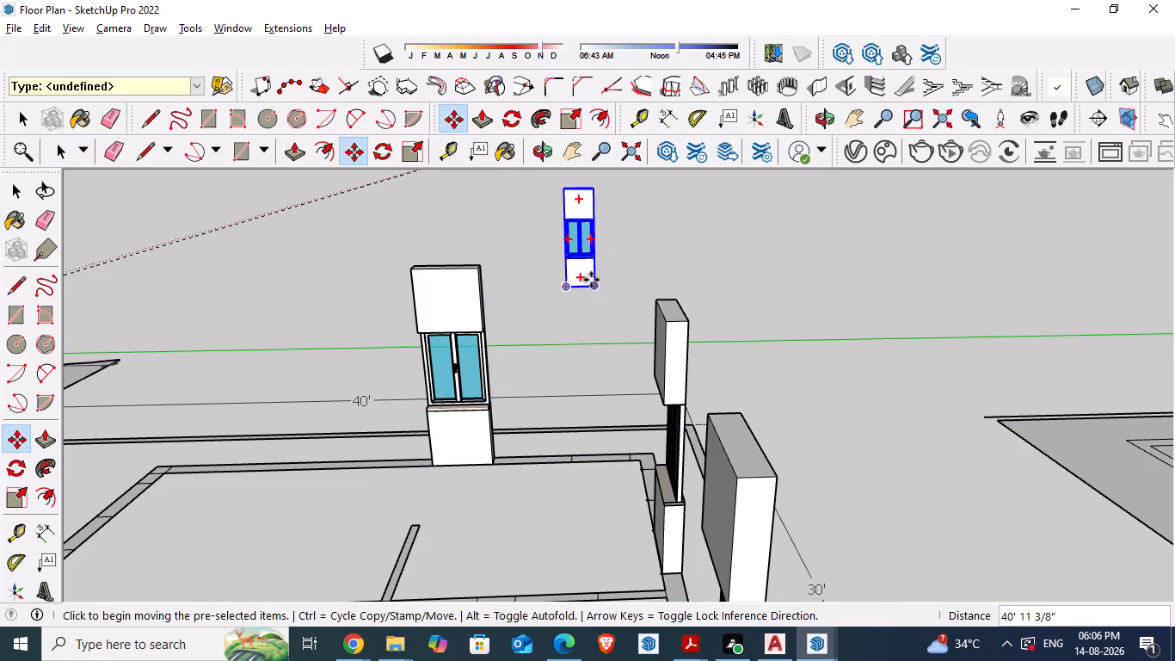
scroll(438, 371, "down", 2)
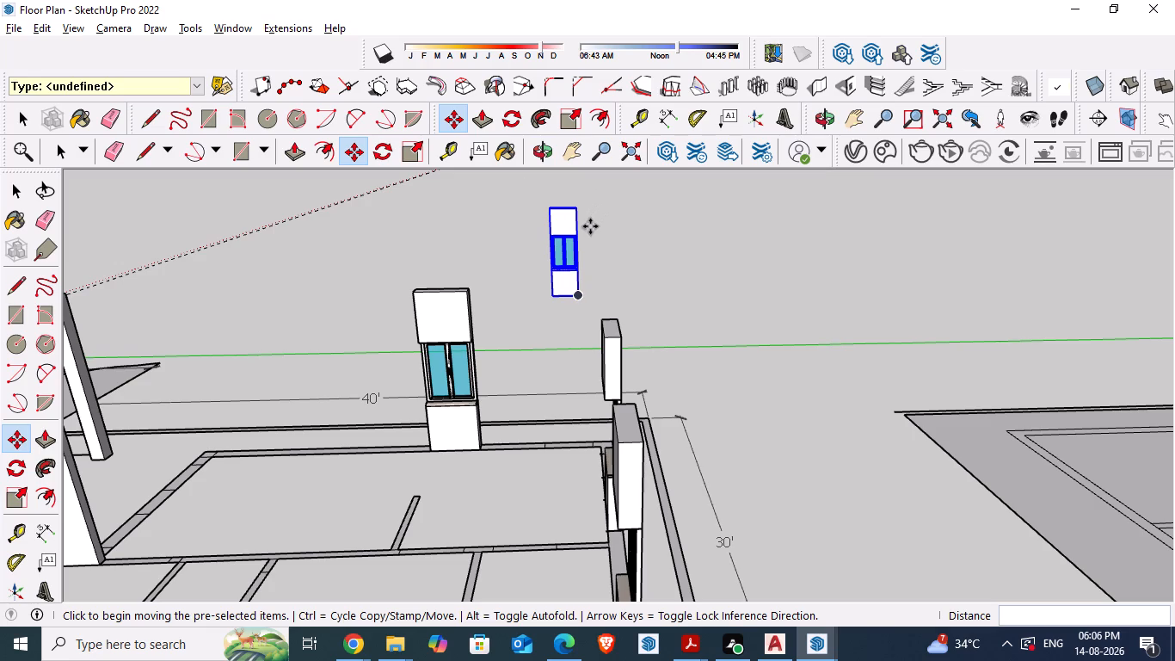
scroll(568, 308, "up", 3)
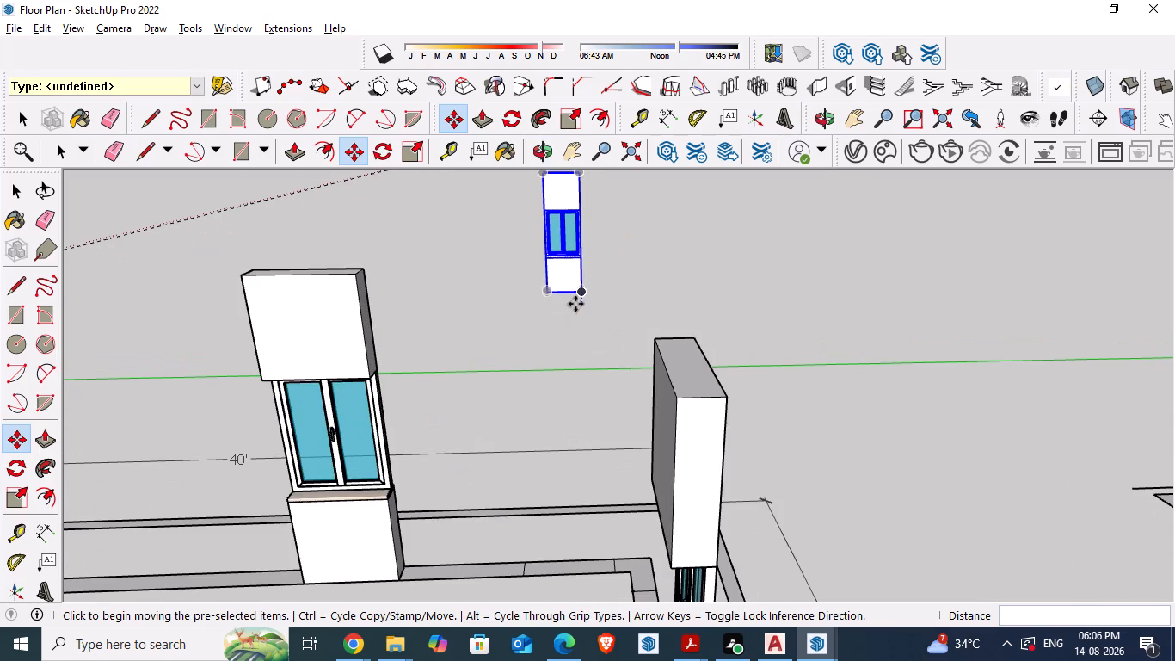
Move the copied window unit by its bottom corner about 60' 9" into the plan, near the bedrooms' outer wall.
scroll(579, 349, "down", 2)
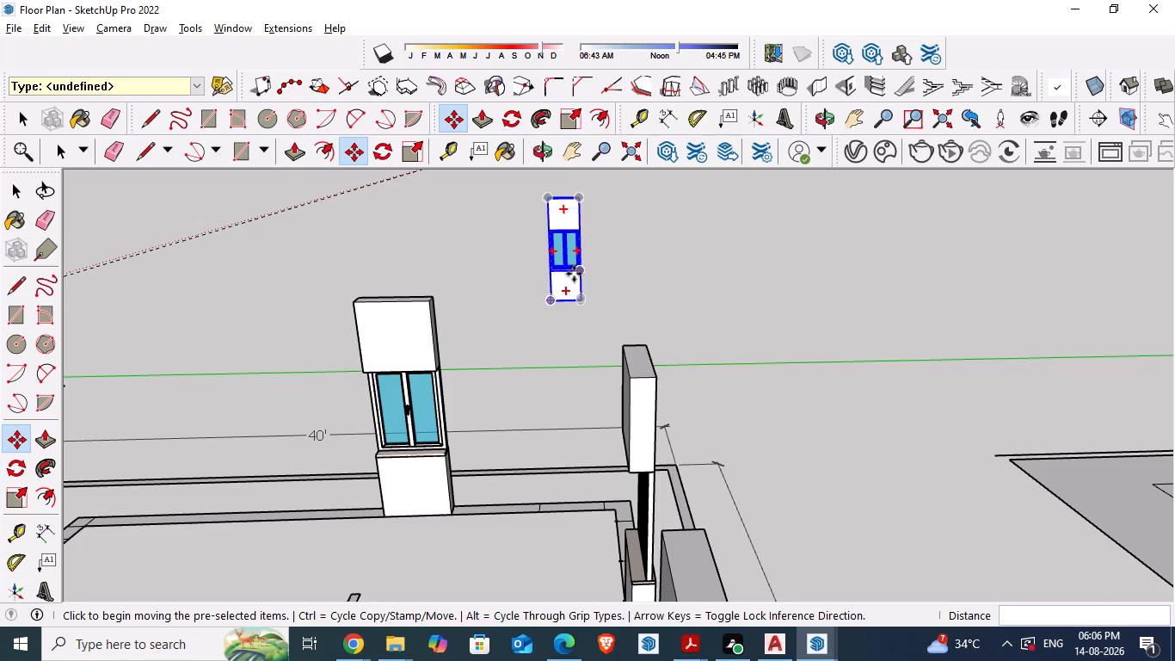
scroll(574, 274, "down", 2)
left_click_drag(551, 293, 497, 475)
scroll(551, 411, "down", 9)
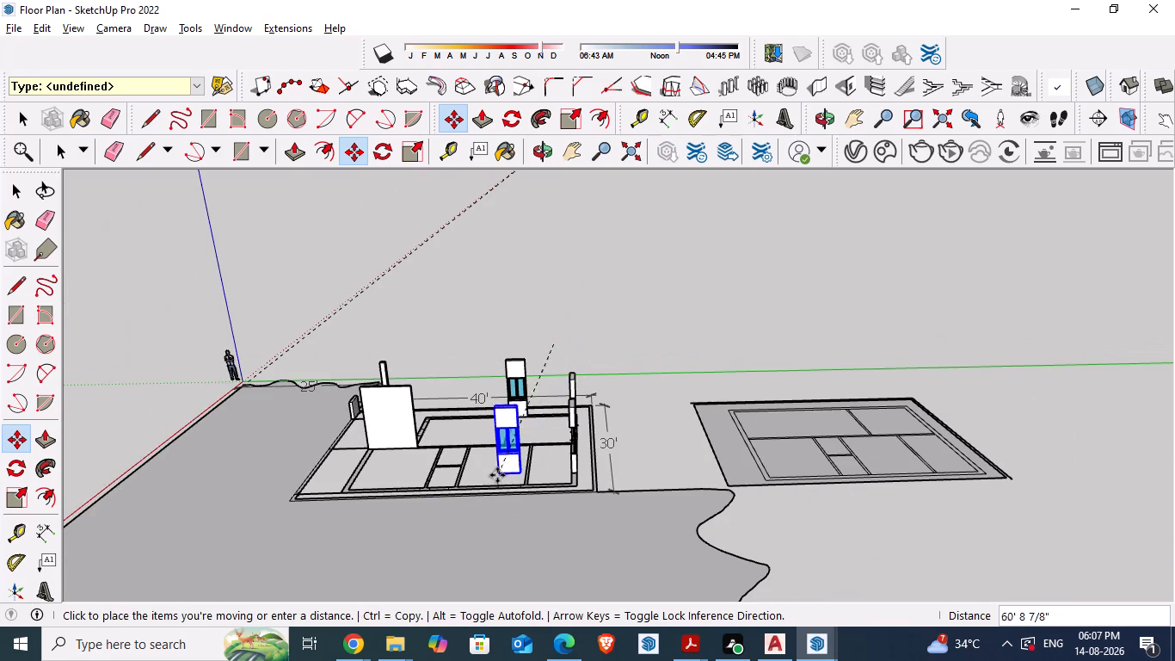
left_click_drag(497, 475, 496, 476)
left_click(496, 476)
scroll(498, 473, "up", 10)
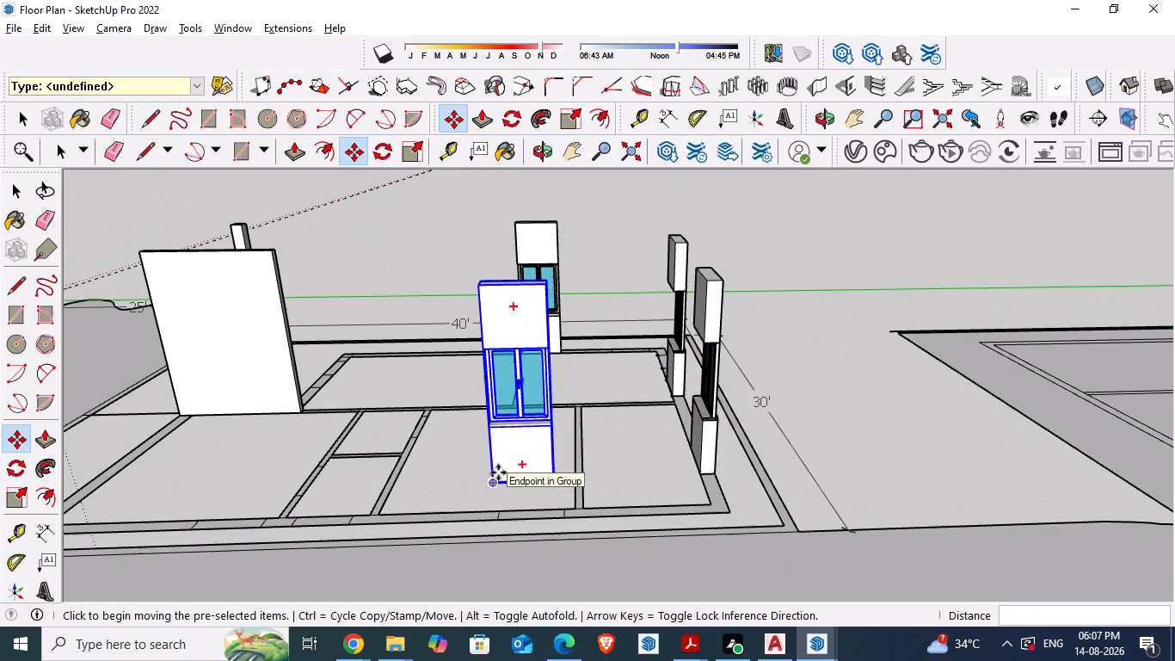
Rotate the moved window unit 180 degrees horizontally about its bottom corner.
middle_click_drag(493, 488, 693, 470)
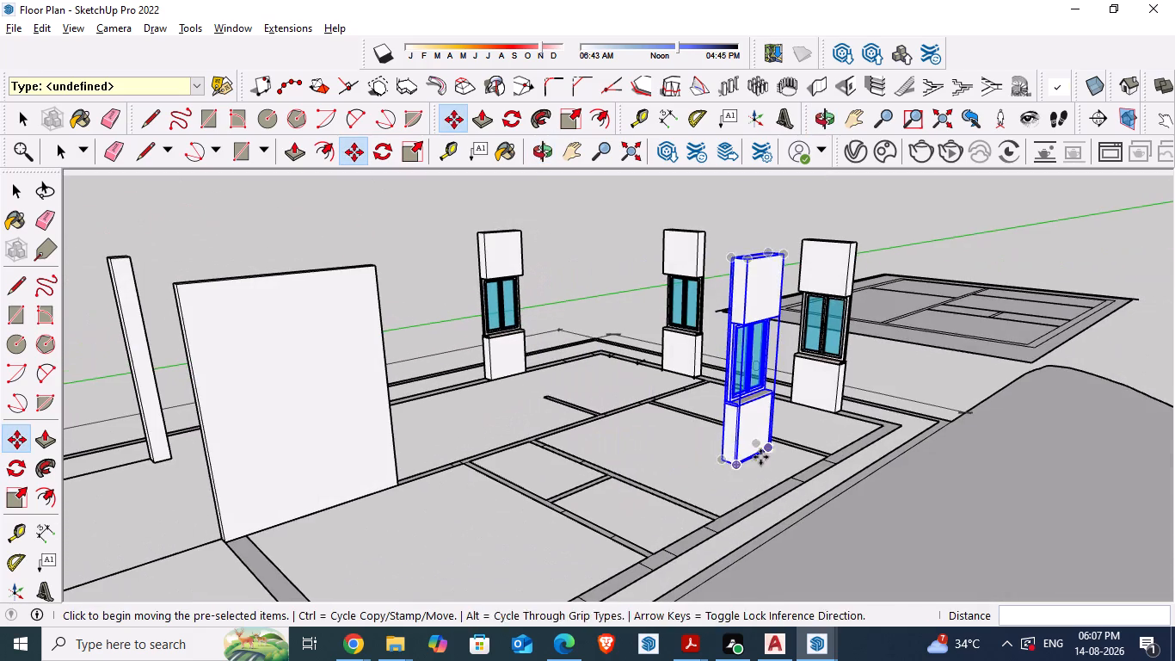
scroll(763, 468, "up", 6)
middle_click_drag(713, 513, 606, 512)
scroll(514, 453, "up", 2)
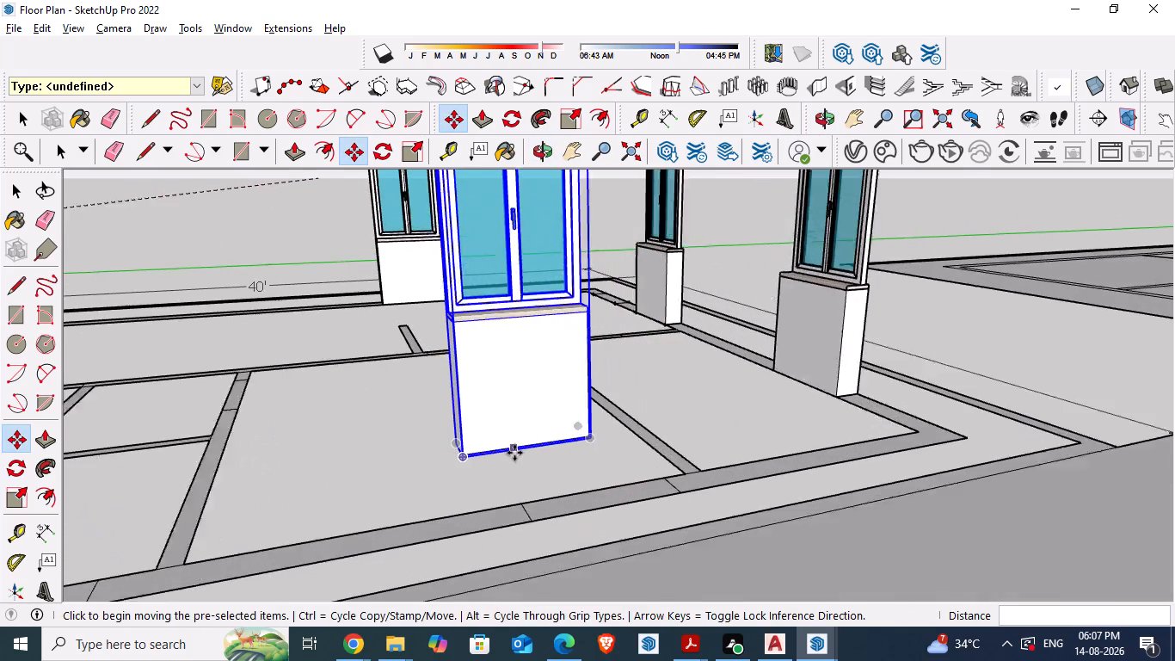
scroll(514, 453, "up", 3)
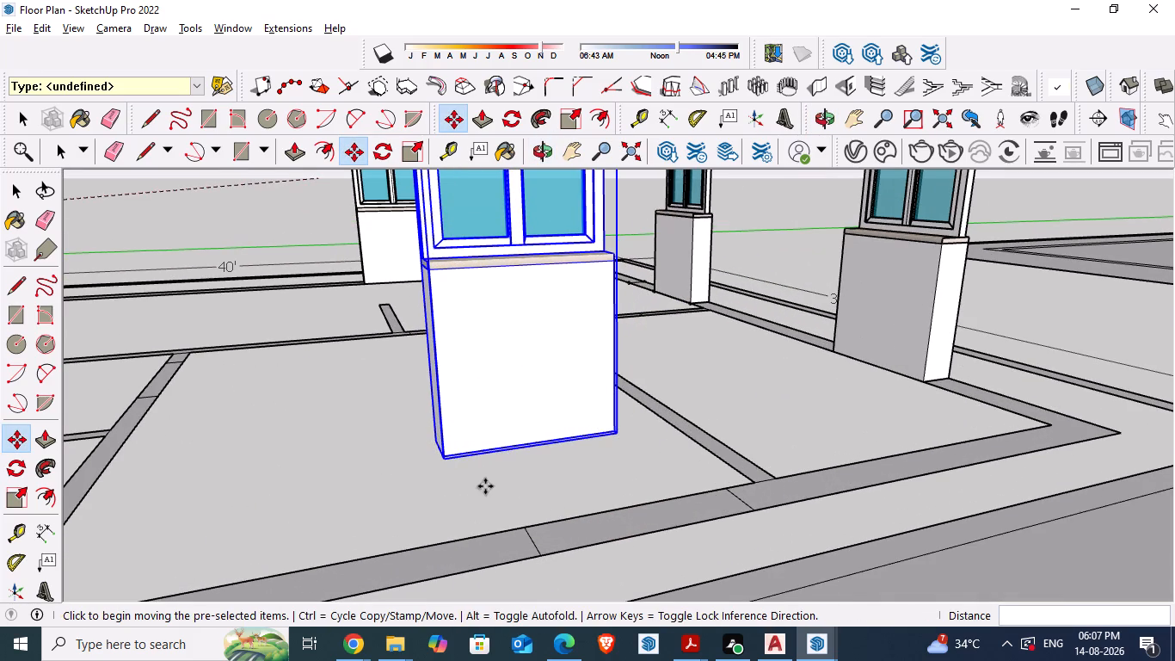
left_click(314, 427)
key("space")
left_click(316, 427)
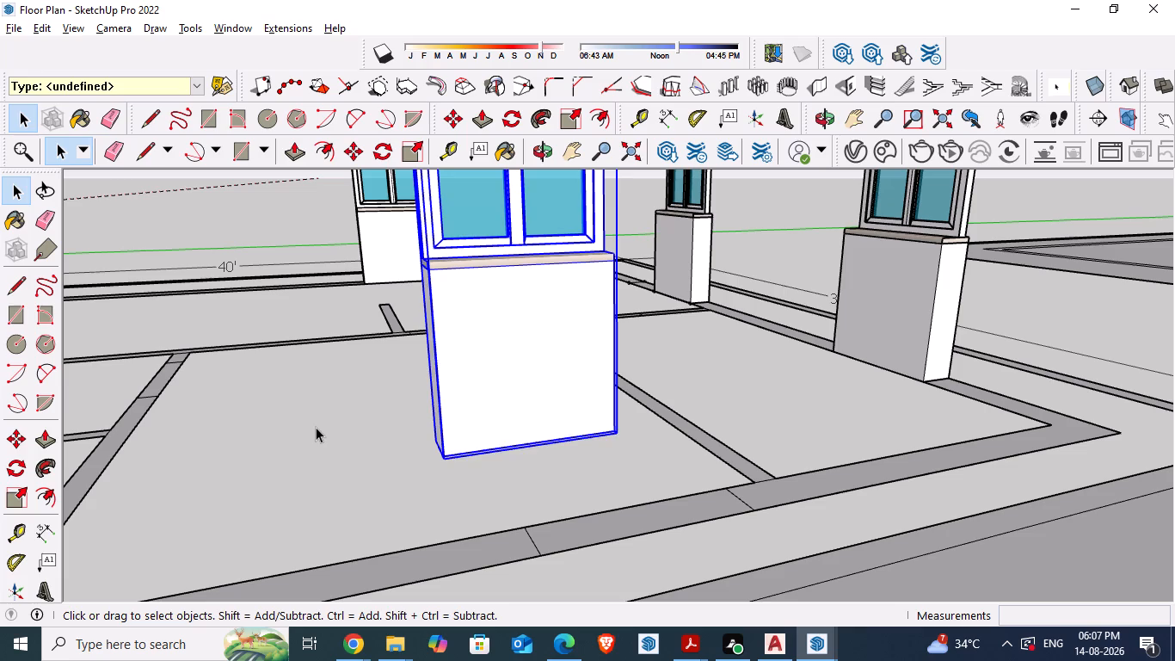
left_click(384, 150)
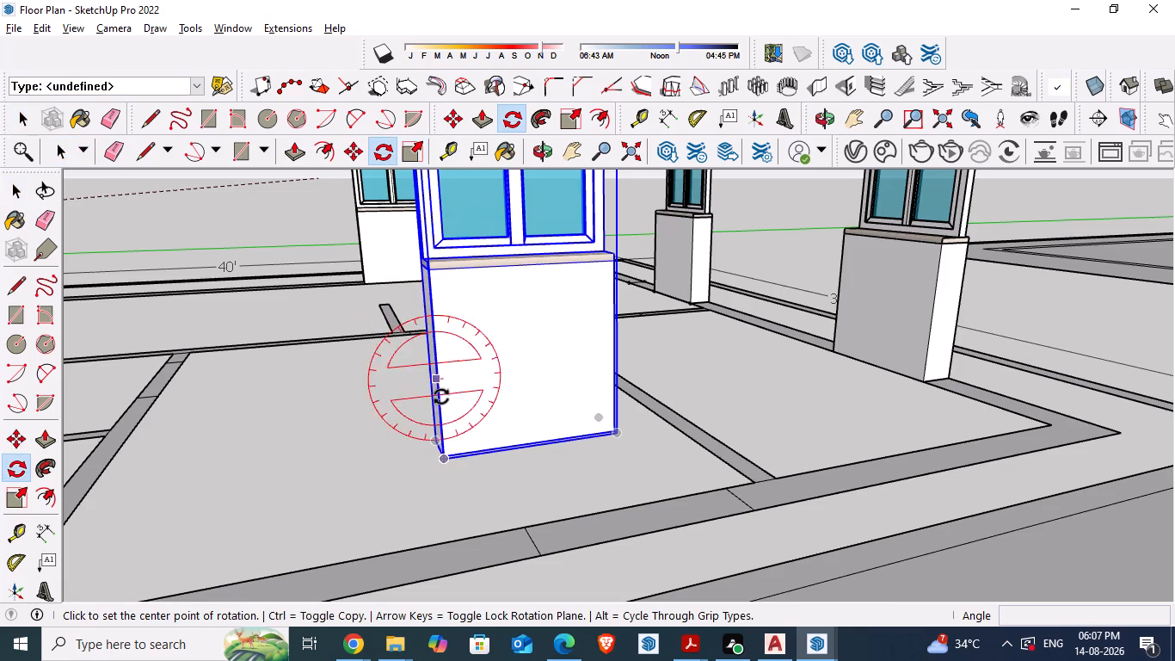
scroll(492, 465, "up", 7)
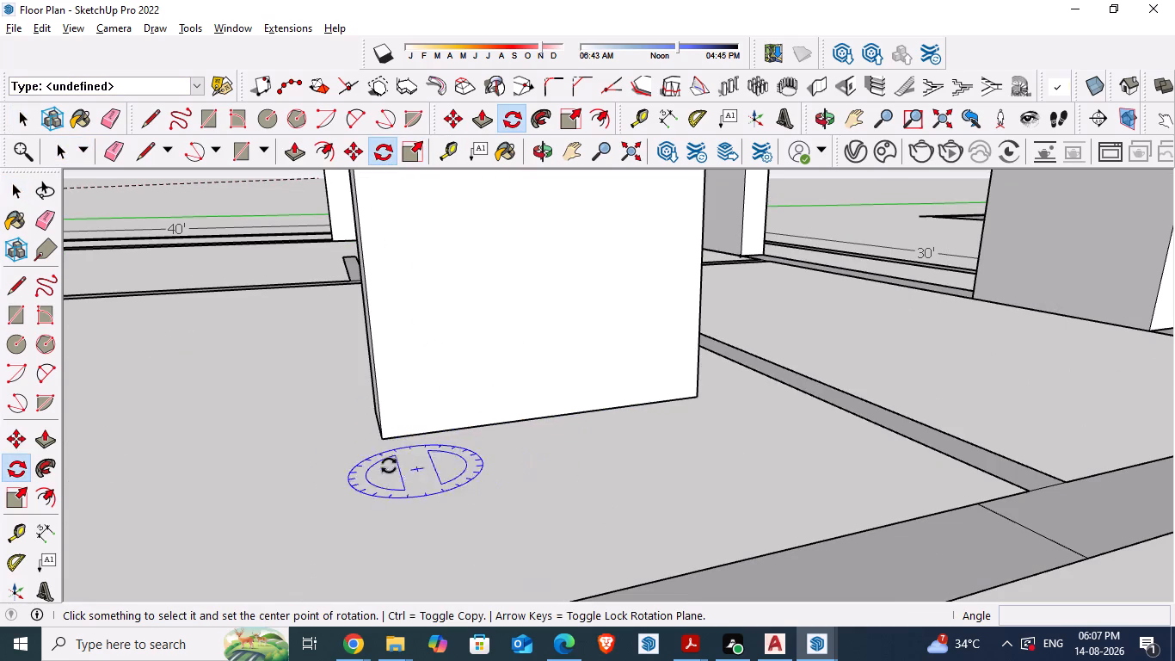
scroll(464, 417, "up", 6)
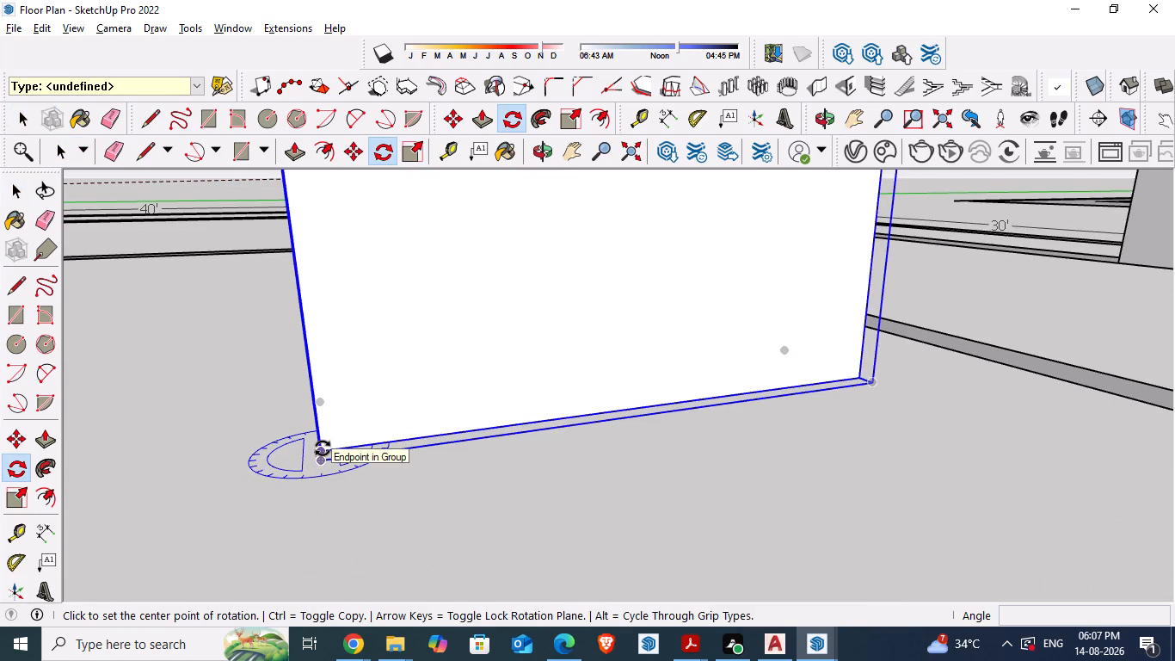
left_click(322, 448)
left_click(859, 375)
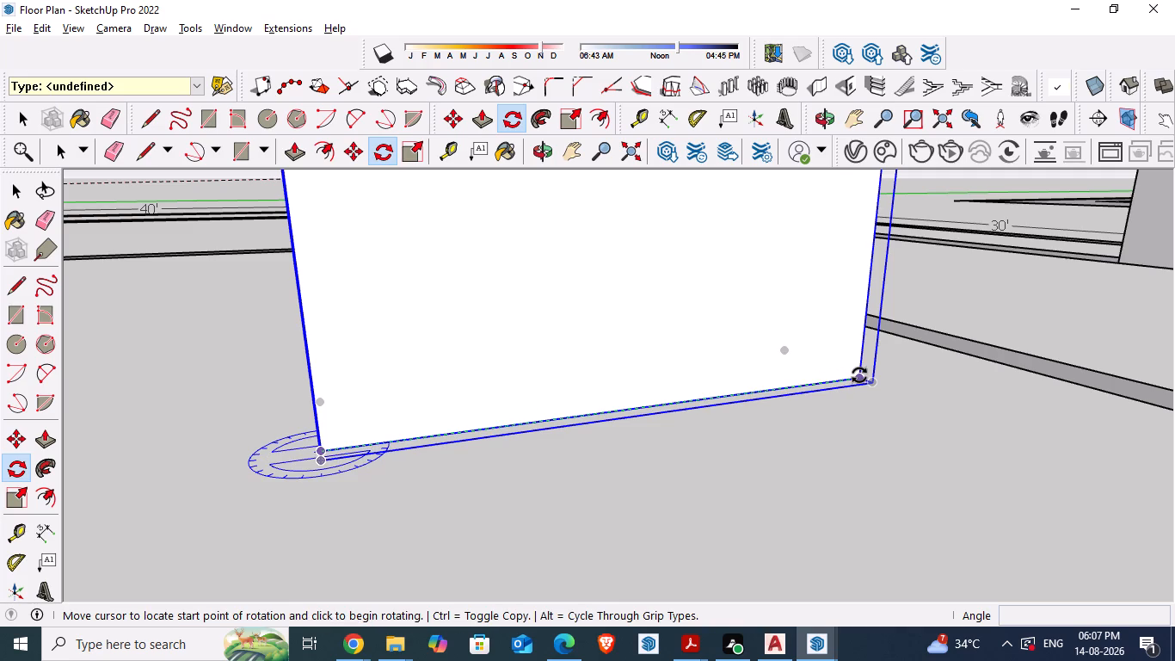
scroll(829, 478, "down", 9)
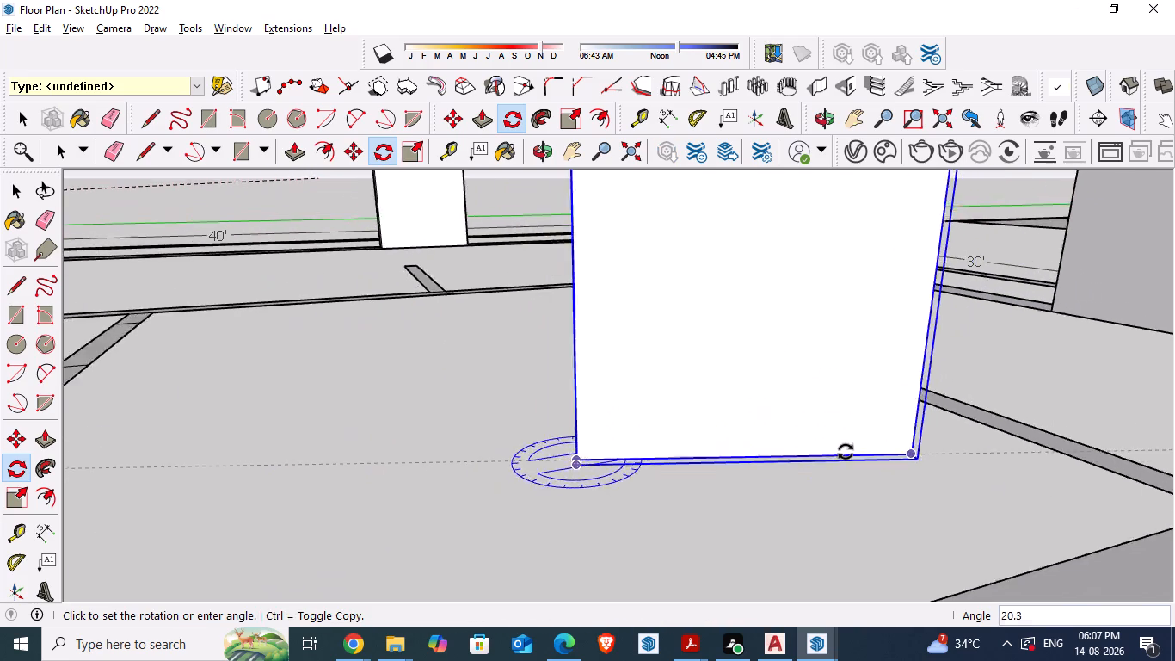
scroll(846, 452, "down", 12)
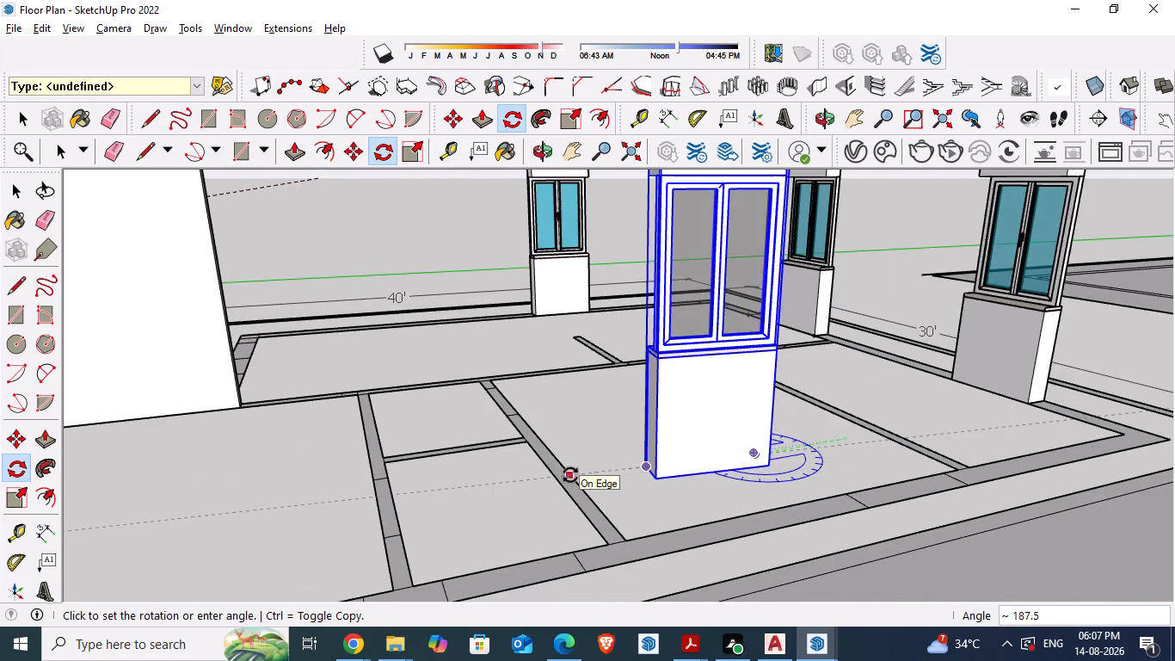
type("180")
key("Return")
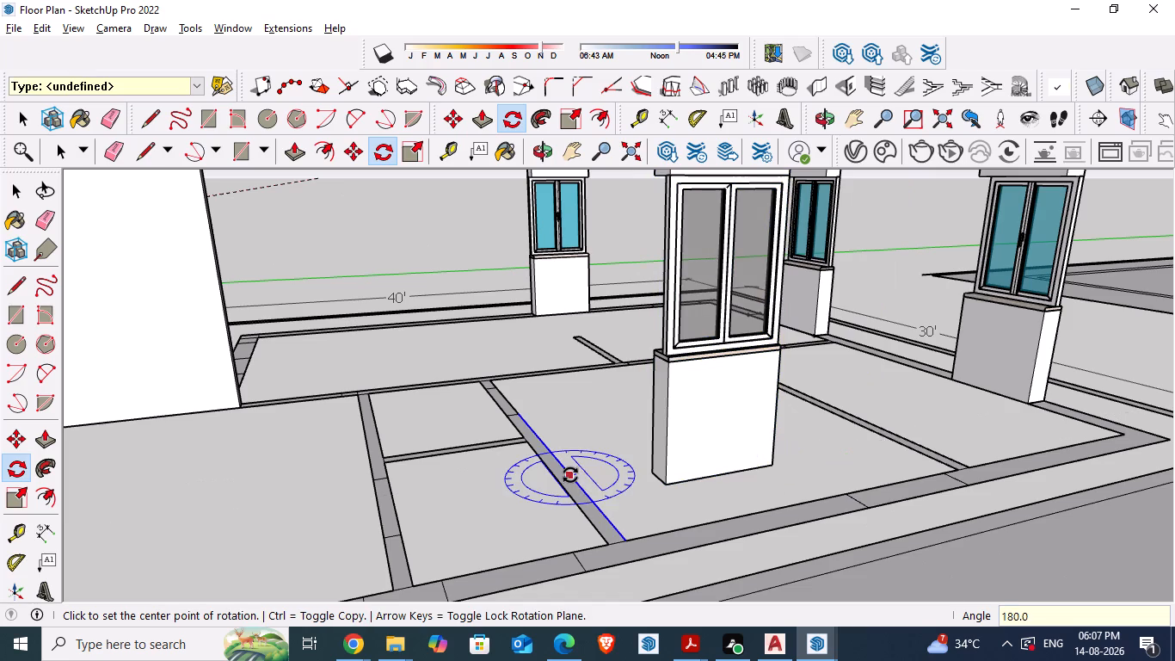
scroll(849, 387, "down", 4)
key("space")
Check the PDF floor plan and move the rotated window unit by its bottom corner about 4' 6 5/8" into the outer-wall opening of the bedroom beside the kitchen.
scroll(713, 403, "up", 3)
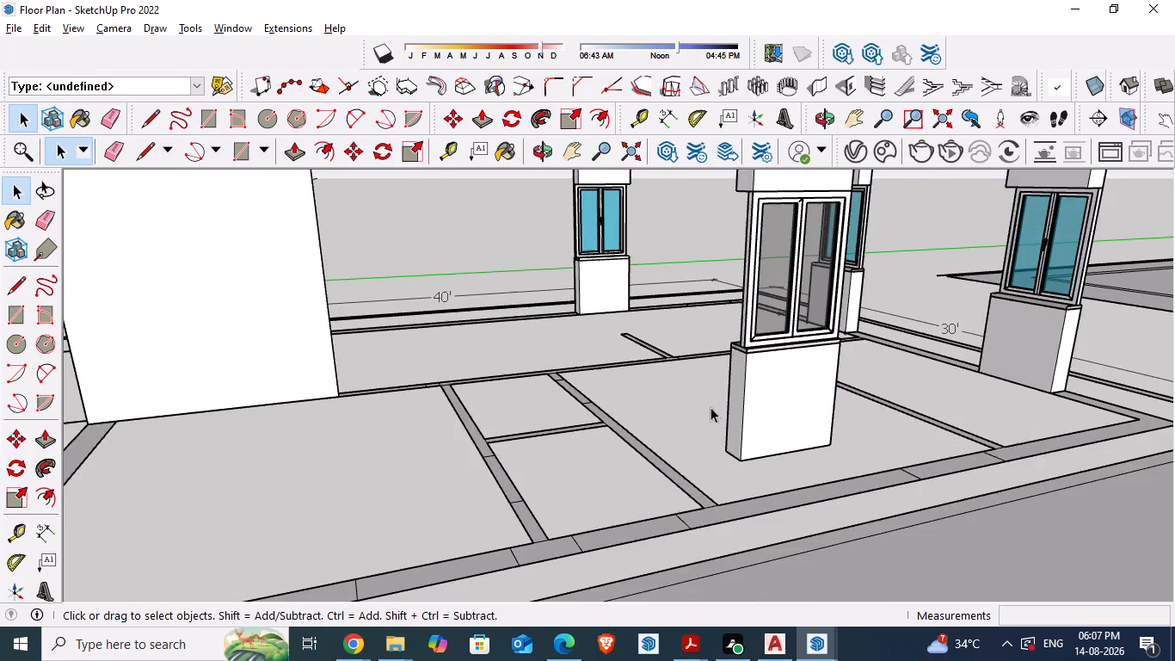
middle_click_drag(575, 456, 913, 442)
scroll(897, 388, "down", 3)
middle_click_drag(735, 349, 821, 457)
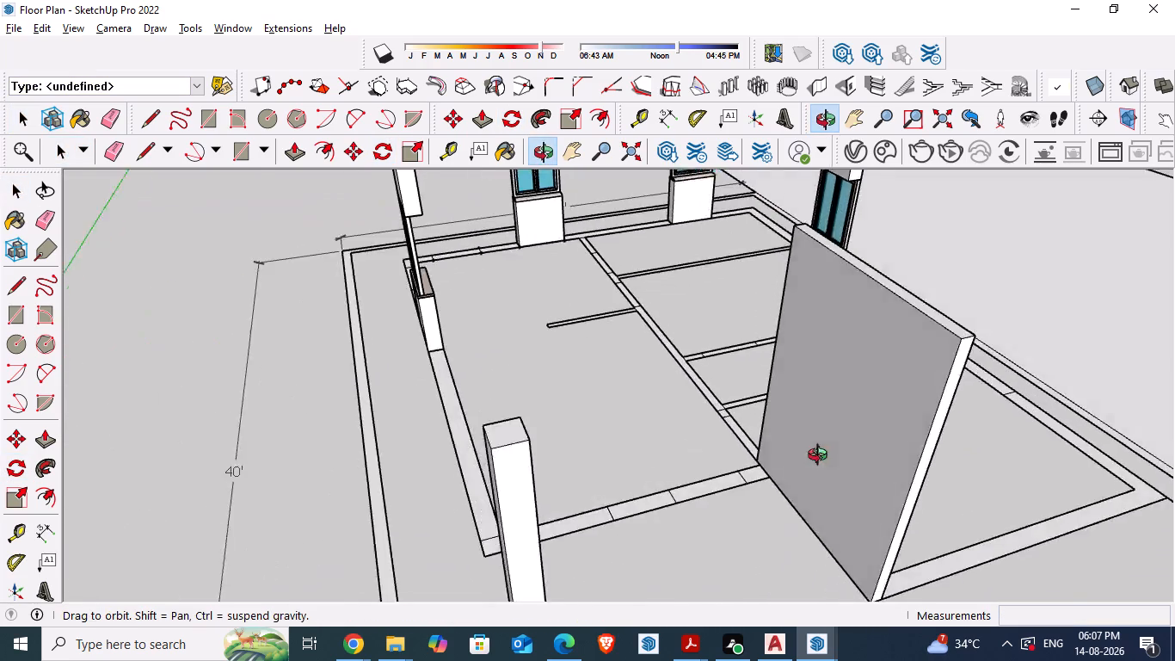
middle_click_drag(821, 457, 1037, 481)
scroll(538, 303, "down", 2)
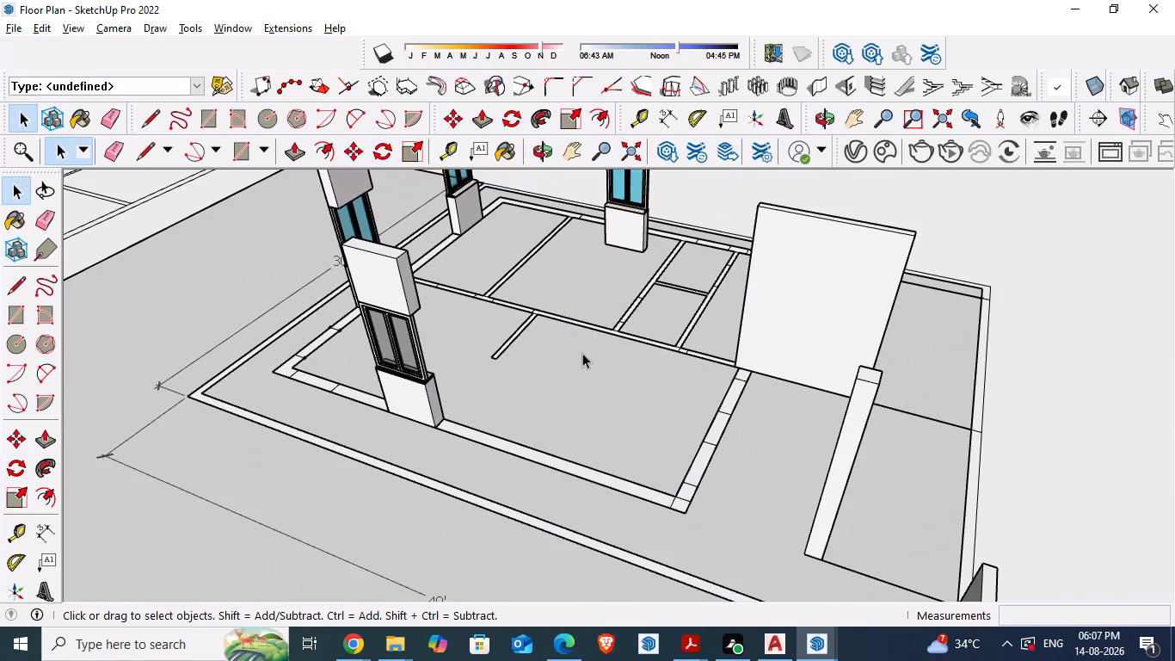
key("alt+Tab")
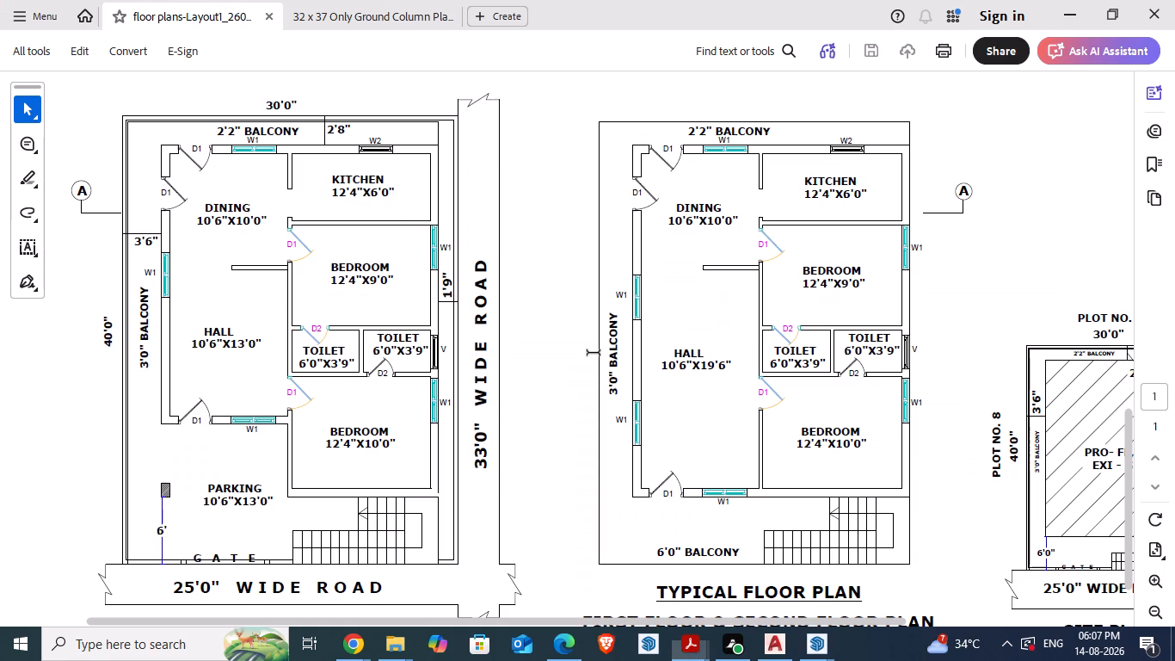
key("alt+Tab")
scroll(632, 229, "up", 6)
left_click(618, 243)
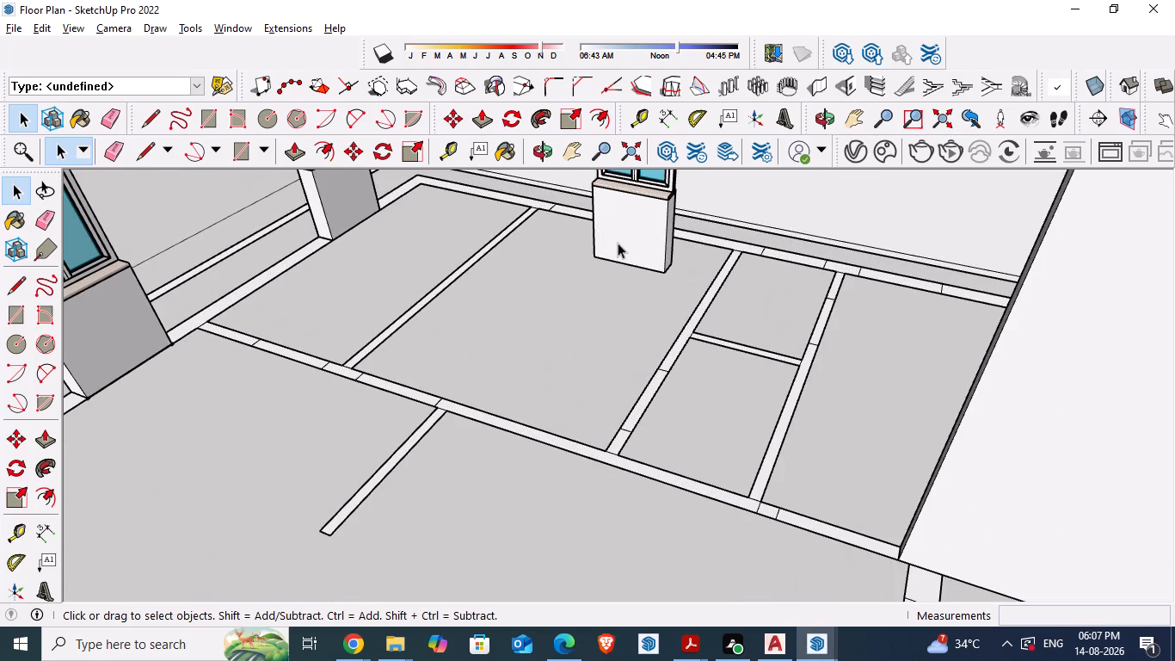
key("m")
middle_click_drag(524, 250, 561, 293)
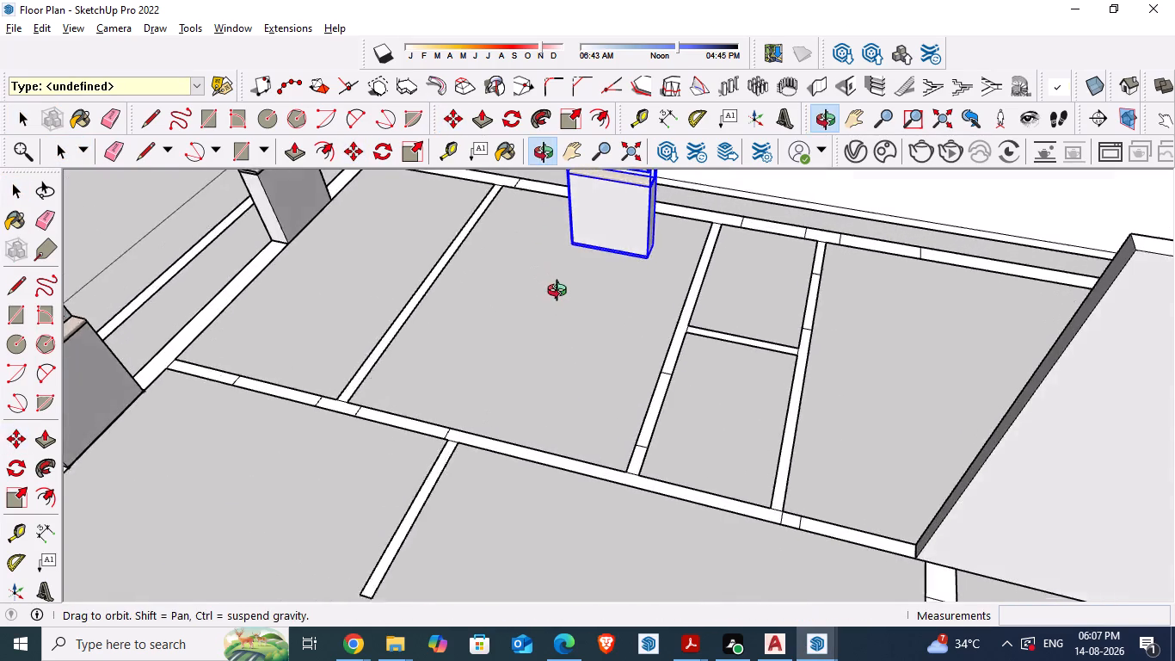
middle_click_drag(561, 293, 573, 301)
scroll(559, 212, "up", 5)
scroll(544, 228, "down", 18)
scroll(539, 286, "up", 7)
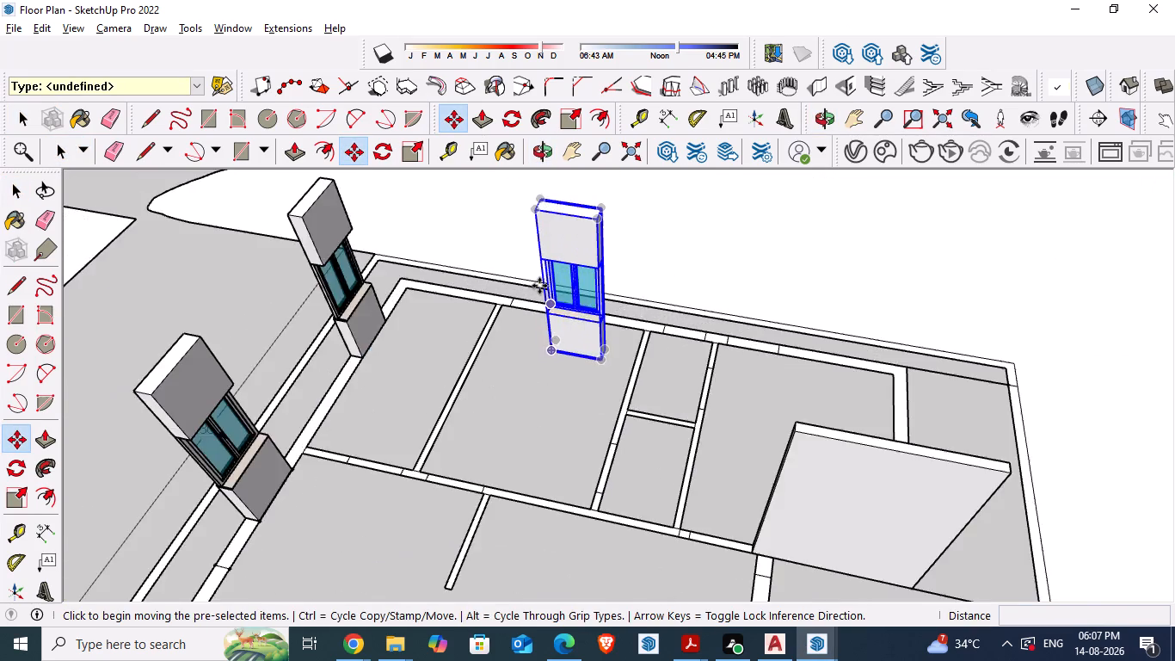
scroll(539, 286, "up", 5)
scroll(557, 394, "up", 11)
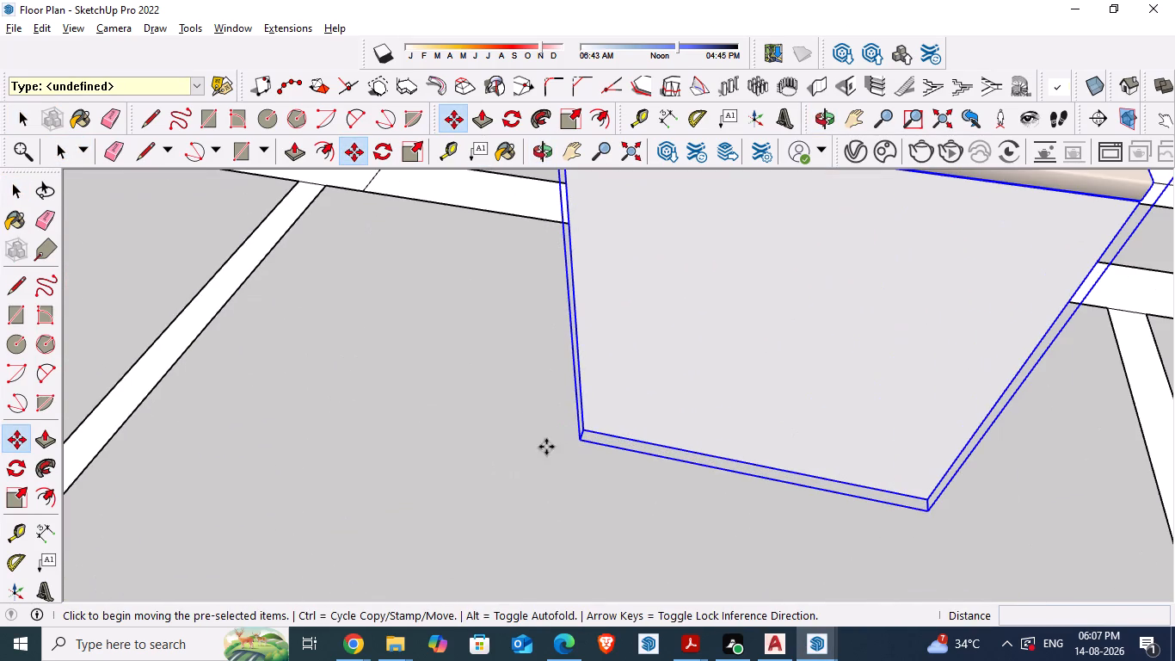
left_click_drag(581, 429, 360, 193)
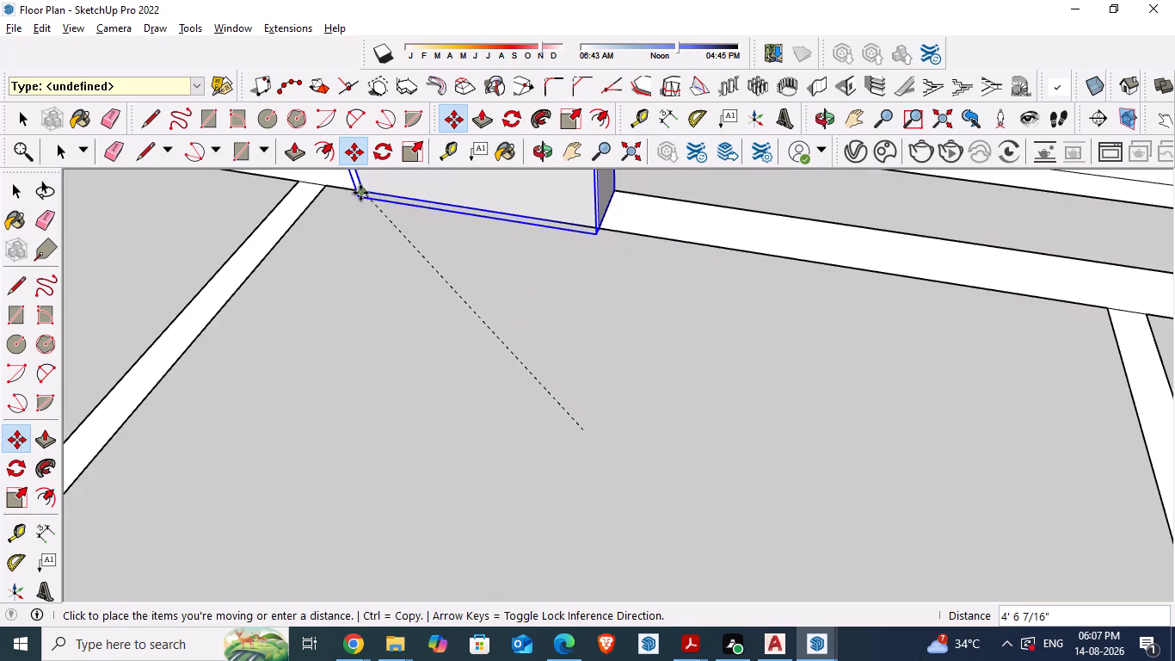
left_click_drag(360, 193, 360, 187)
left_click(360, 187)
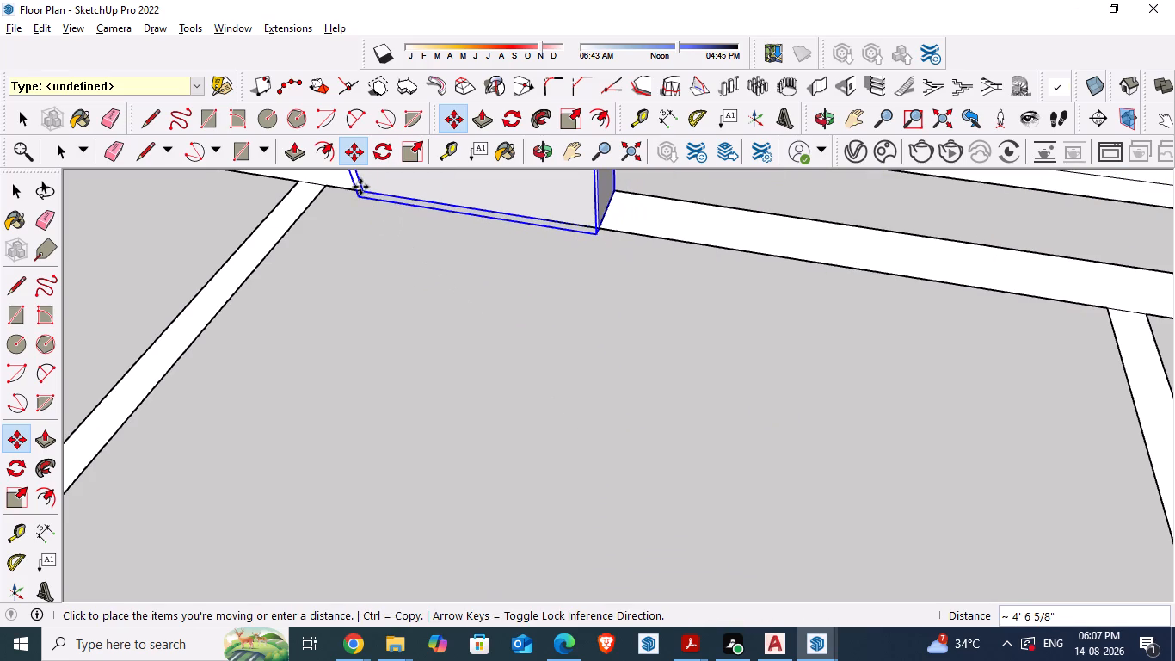
scroll(594, 231, "up", 4)
middle_click_drag(638, 273, 621, 275)
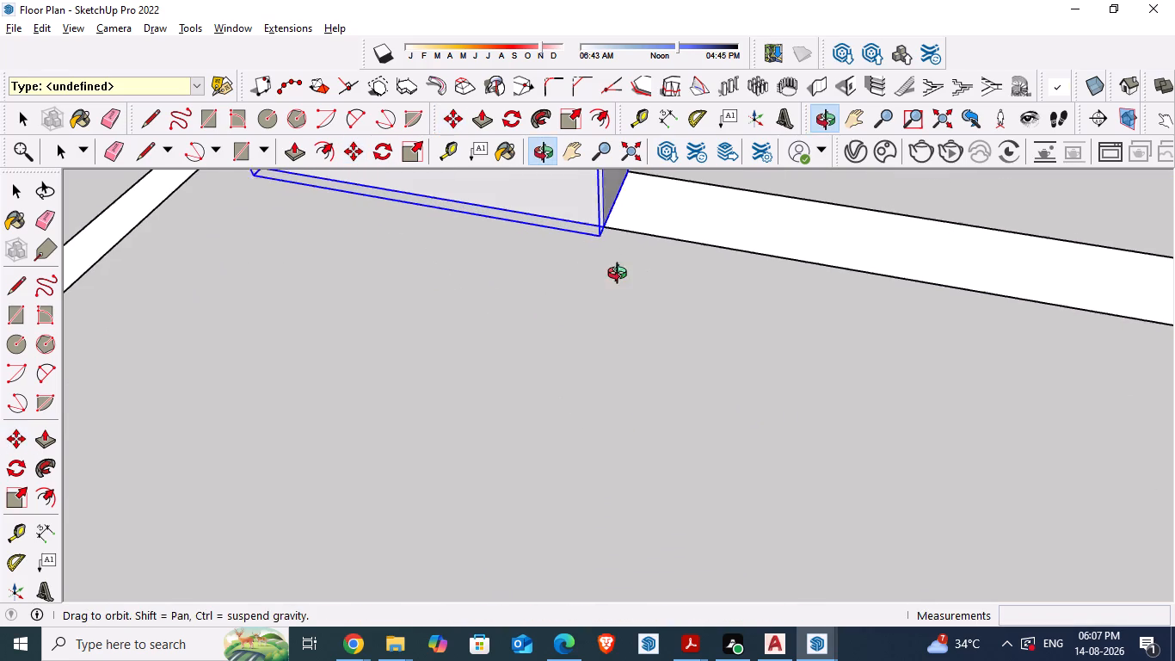
middle_click_drag(621, 275, 555, 287)
scroll(525, 315, "down", 20)
scroll(525, 315, "down", 3)
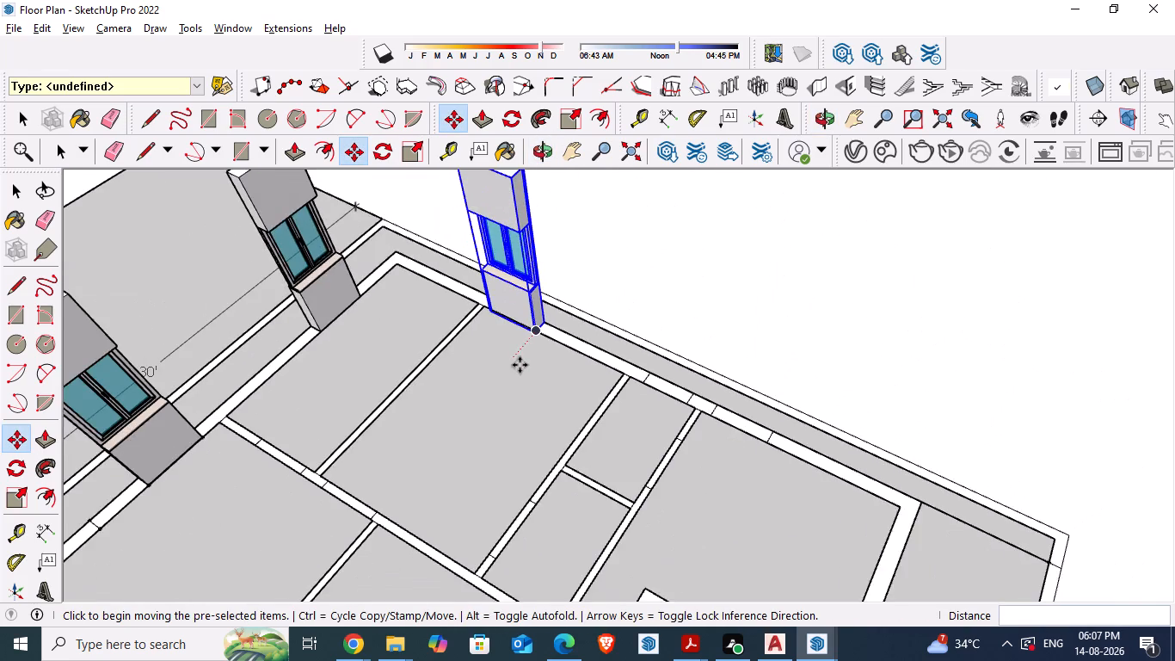
Copy the placed bedroom window unit about 9' 1 11/16" along the outer wall, past the toilets toward the other bedroom.
key("space")
left_click(512, 291)
key("m")
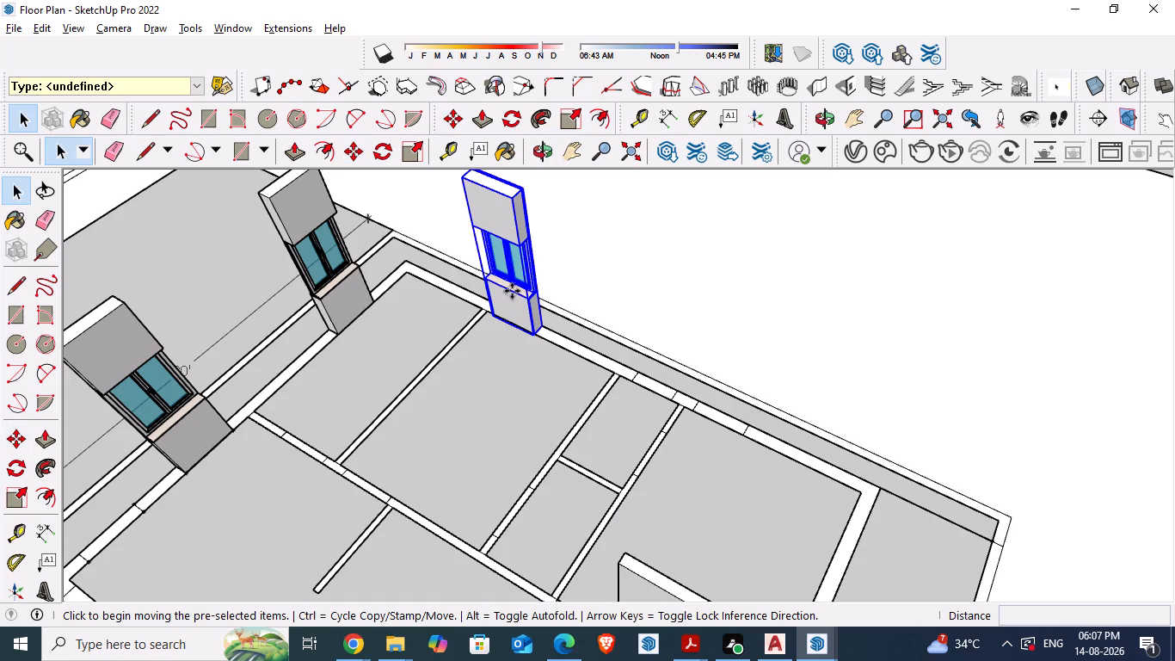
left_click_drag(512, 292, 607, 323)
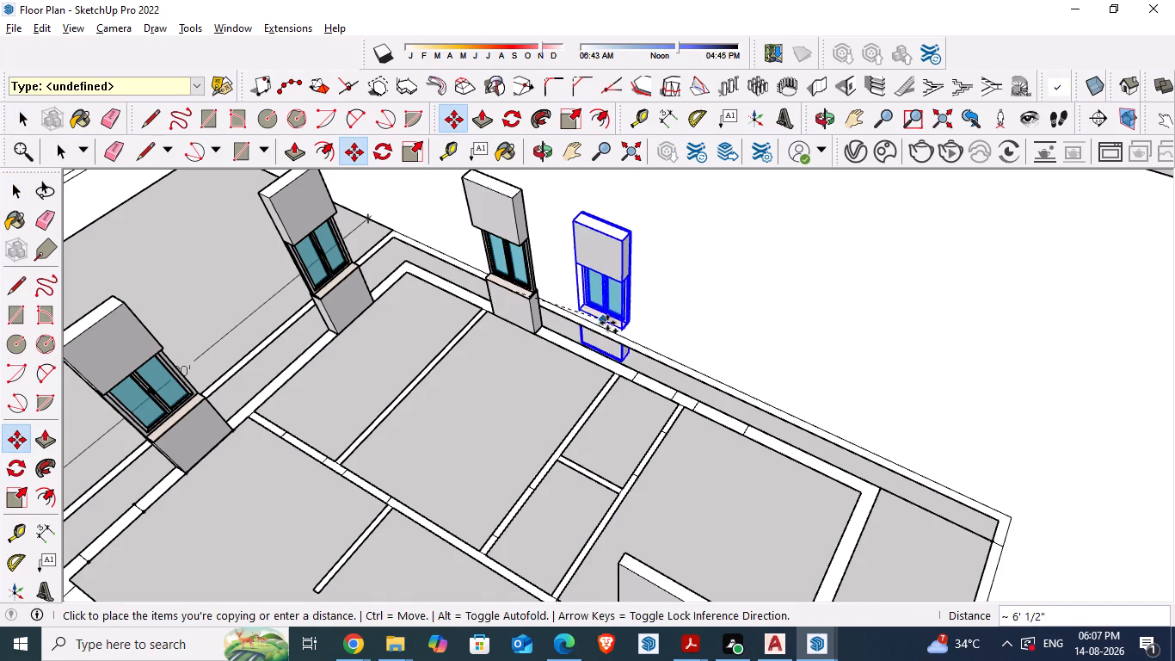
left_click_drag(607, 323, 655, 360)
scroll(656, 359, "up", 6)
left_click(673, 343)
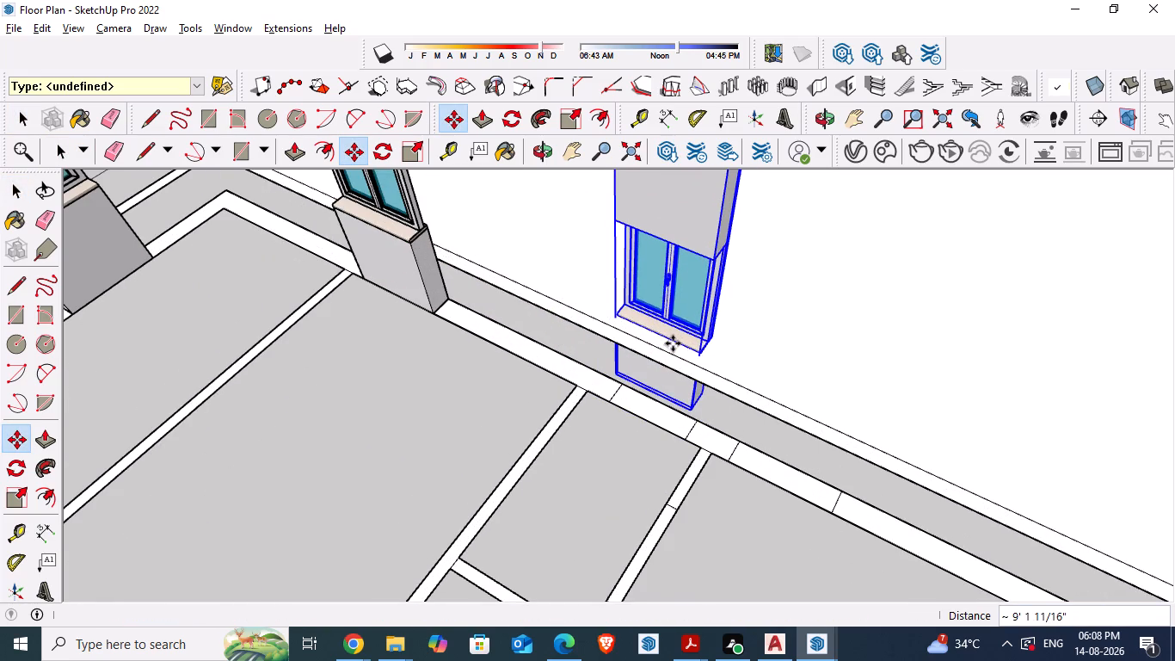
Check the PDF floor plan and move the copied window unit about 4' 11 3/16" along the outer wall toward the bedroom beyond the toilets.
key("alt+Tab")
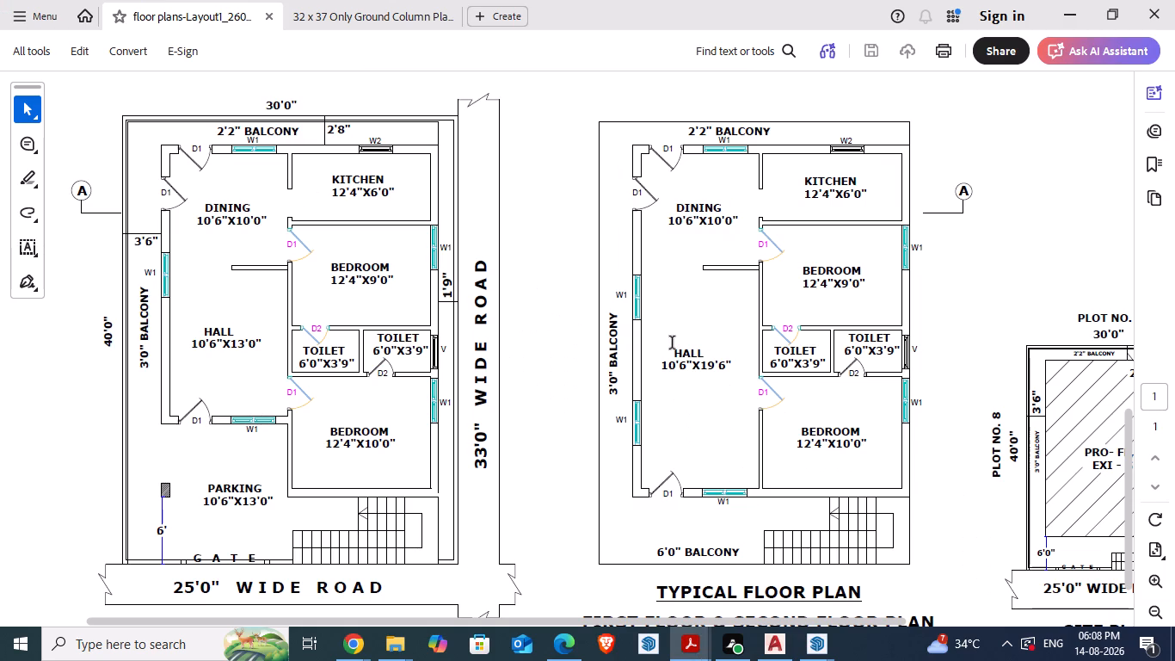
key("alt+Tab")
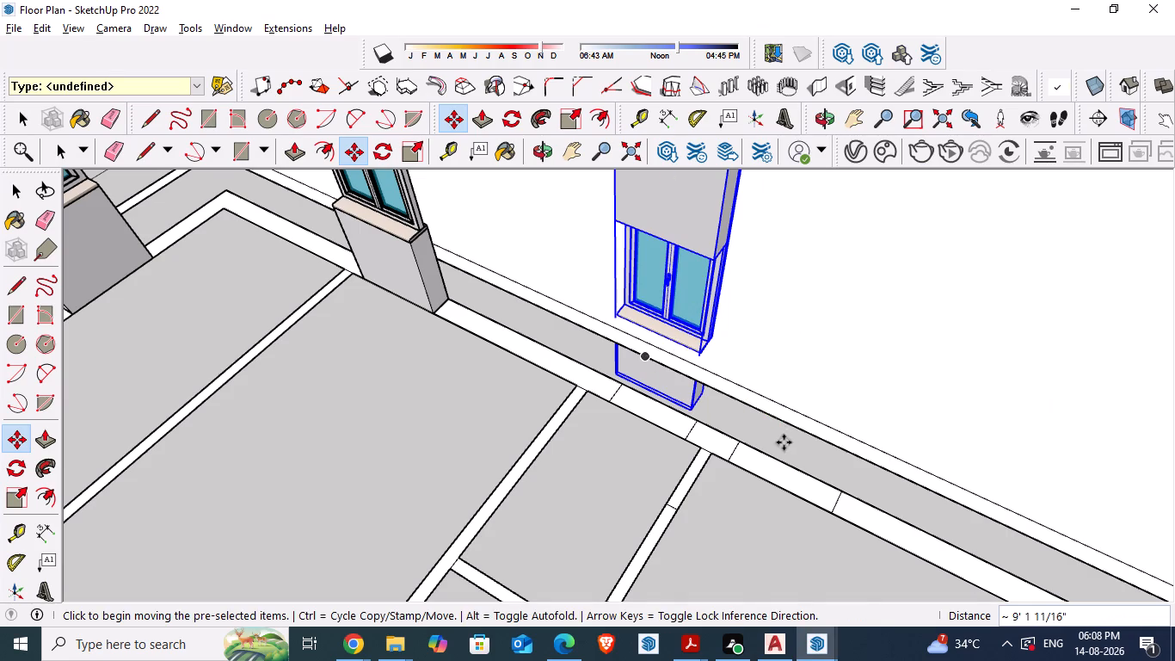
left_click_drag(690, 411, 691, 411)
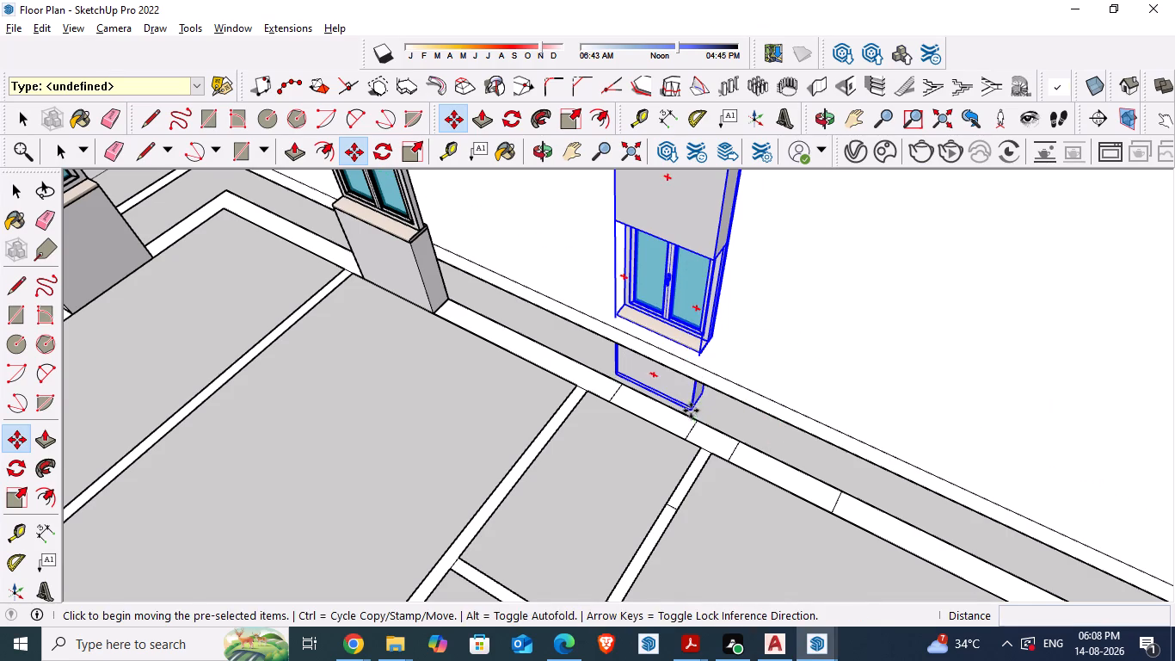
left_click_drag(691, 411, 836, 512)
scroll(869, 488, "up", 4)
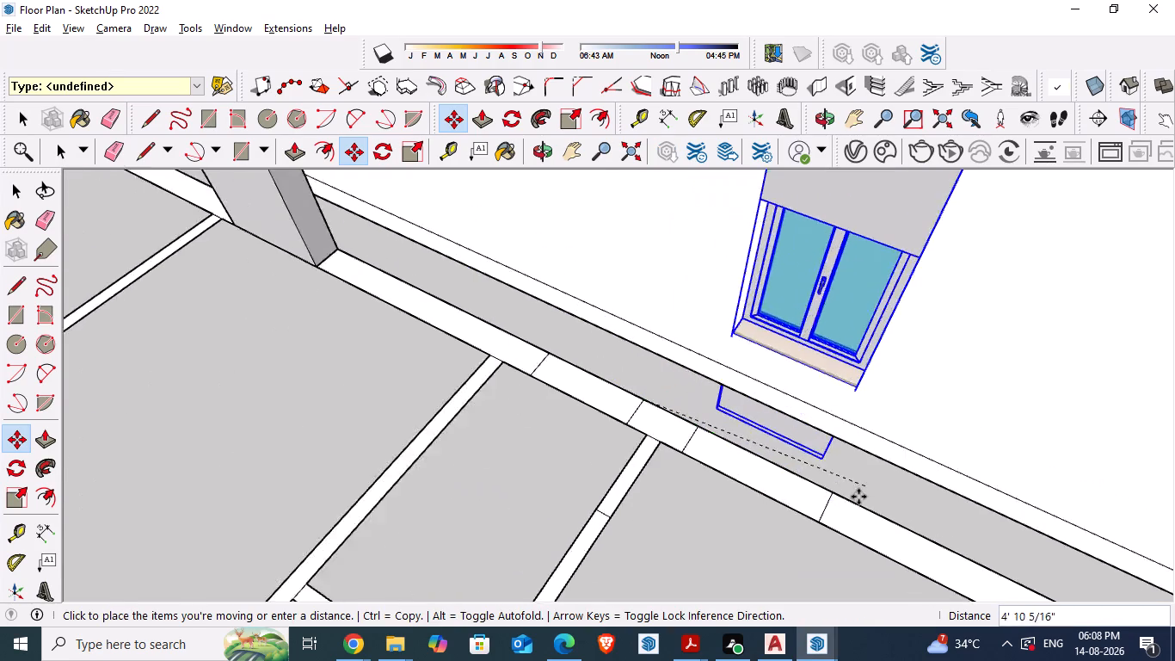
scroll(858, 497, "up", 3)
left_click(835, 445)
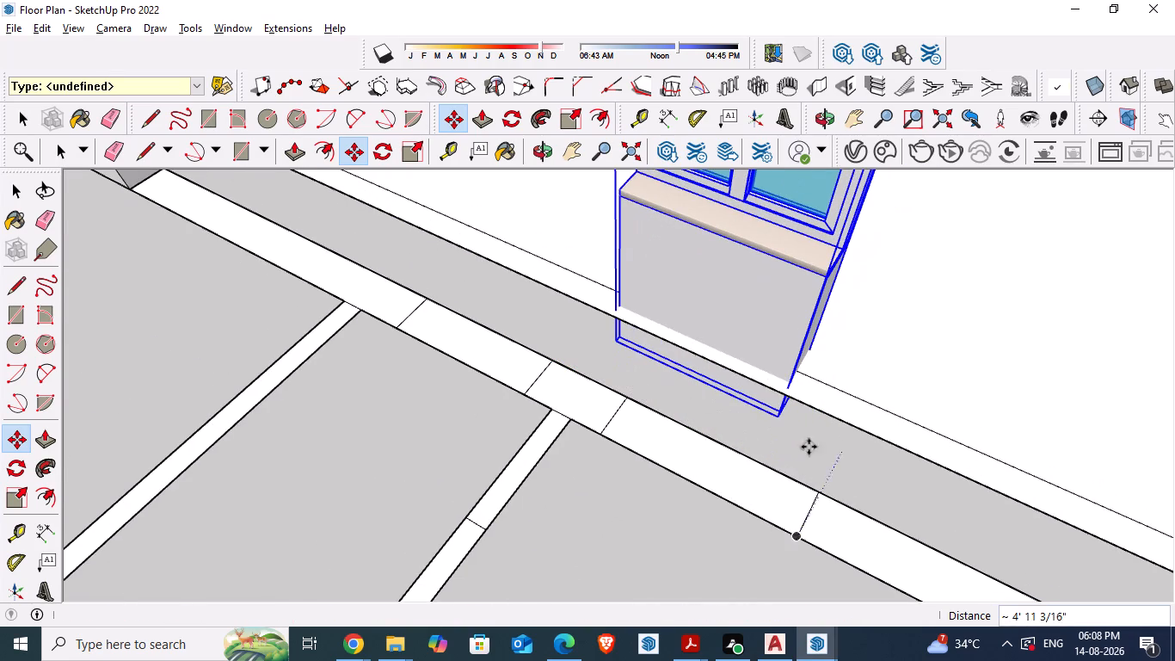
Reposition the copied window unit by its bottom corner into the outer-wall opening of the 12'4"x10'0" bedroom beyond the toilets.
scroll(682, 471, "down", 3)
scroll(639, 445, "up", 1)
middle_click_drag(719, 486, 366, 321)
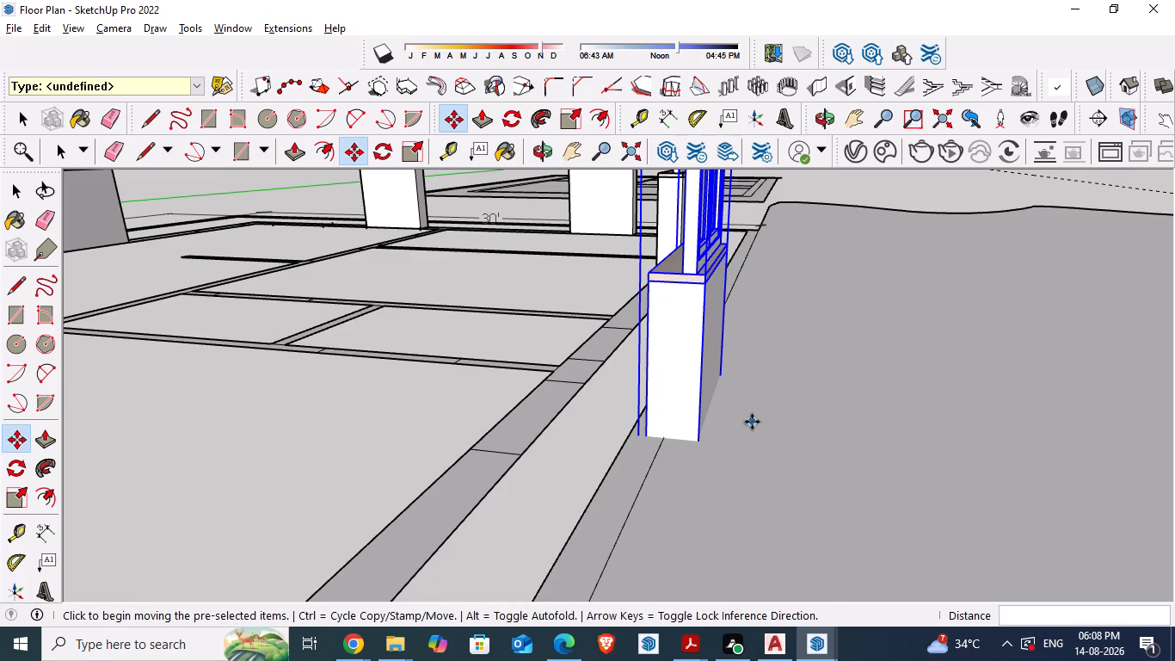
left_click_drag(667, 405, 601, 336)
left_click(581, 333)
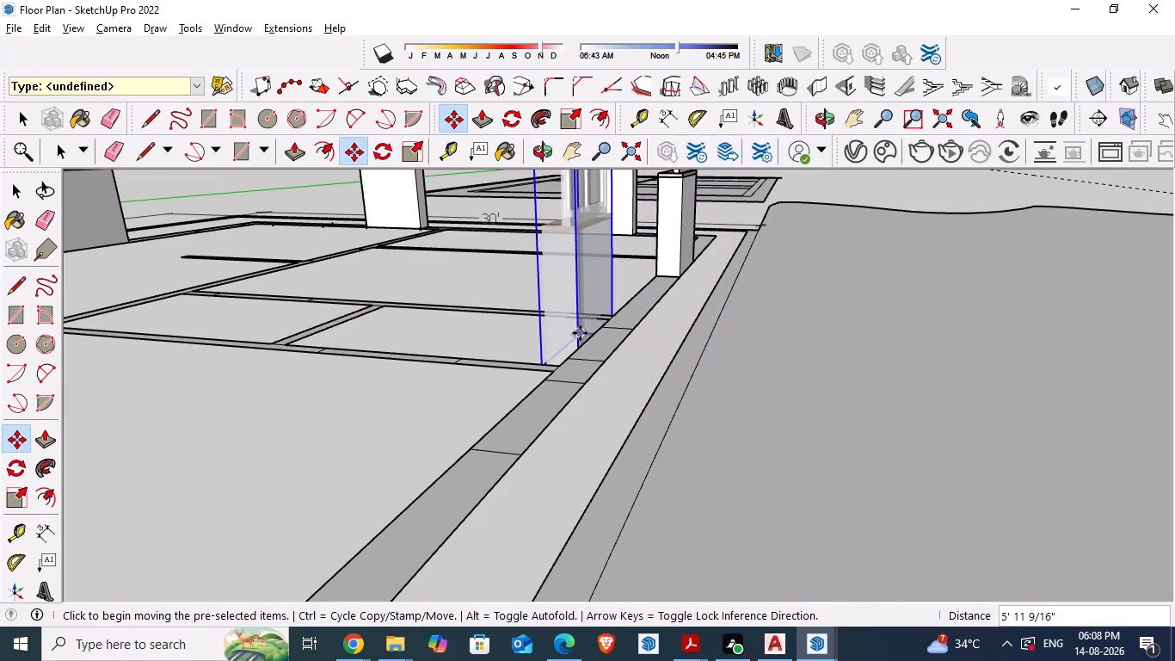
left_click_drag(566, 331, 430, 363)
left_click(430, 363)
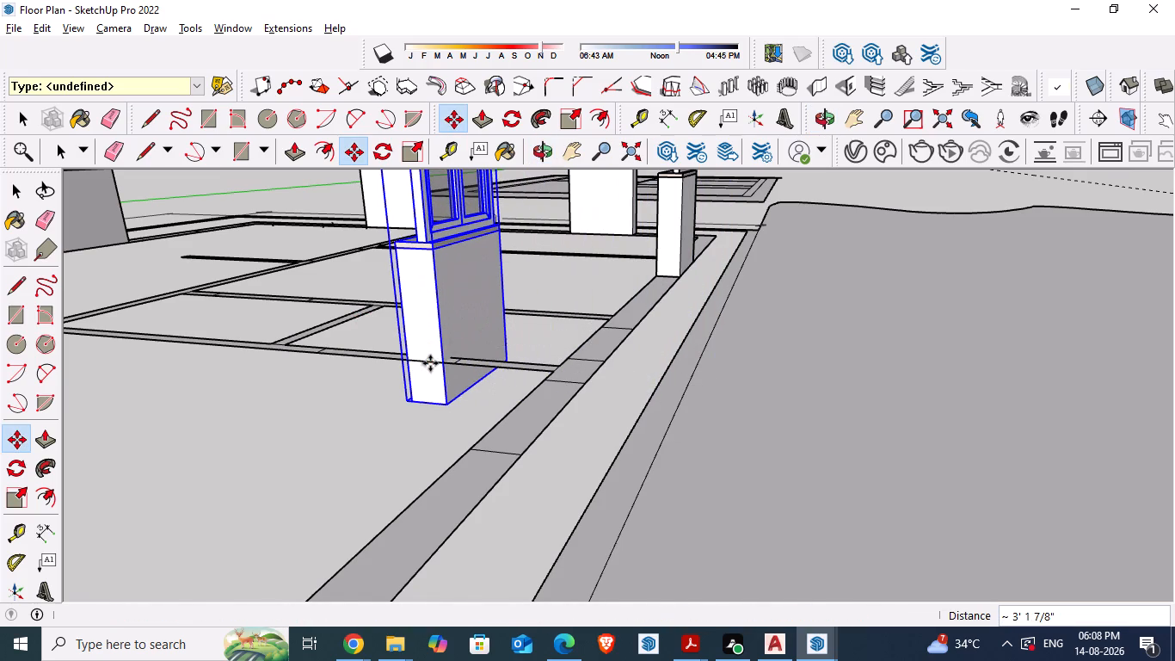
left_click_drag(444, 404, 520, 451)
left_click(520, 451)
Review the window units placed around the house plan and save the model.
scroll(608, 485, "down", 12)
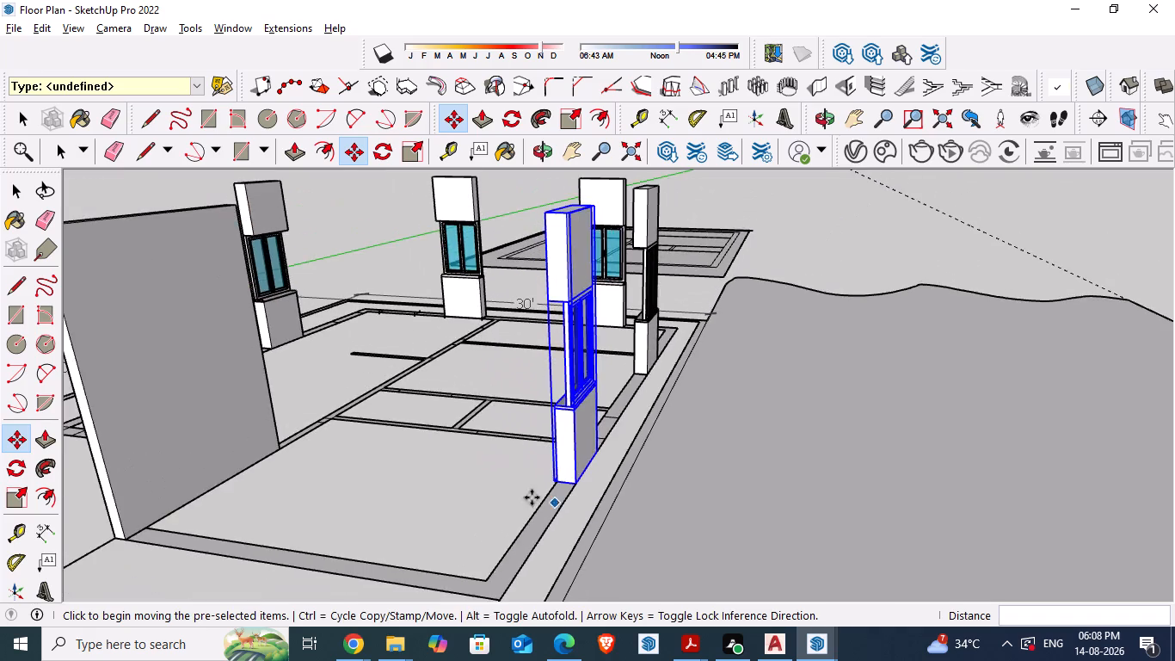
middle_click_drag(511, 491, 720, 500)
scroll(630, 454, "down", 4)
scroll(532, 453, "down", 2)
middle_click_drag(507, 465, 755, 496)
scroll(815, 382, "up", 5)
scroll(755, 385, "down", 7)
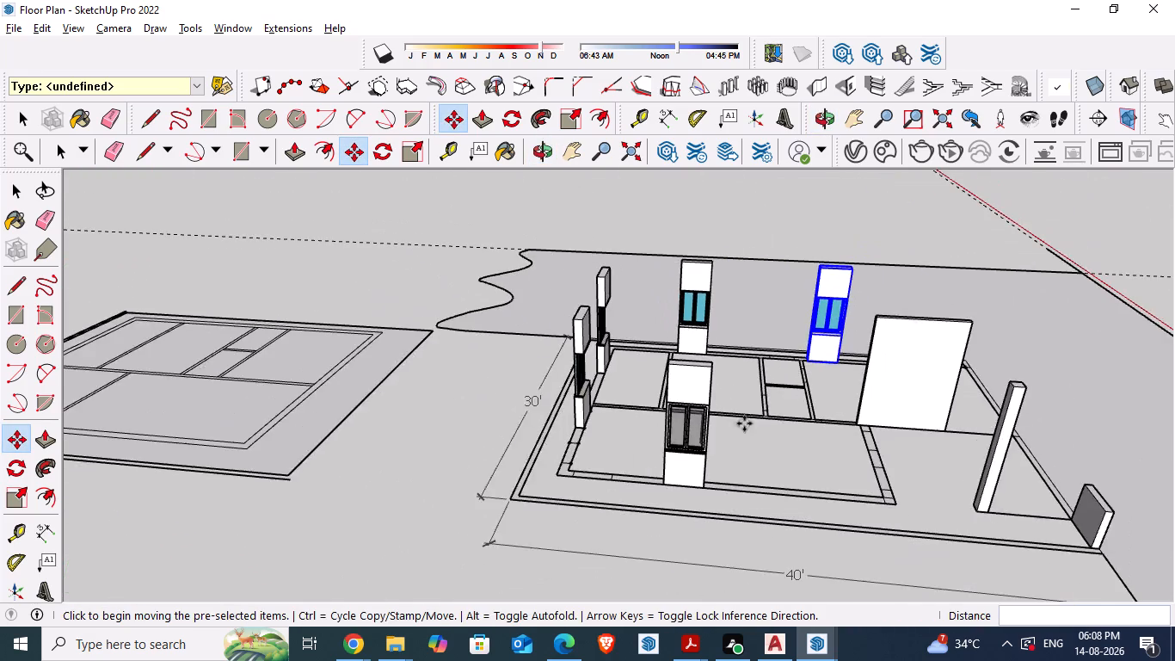
middle_click_drag(852, 455, 757, 494)
scroll(757, 494, "down", 1)
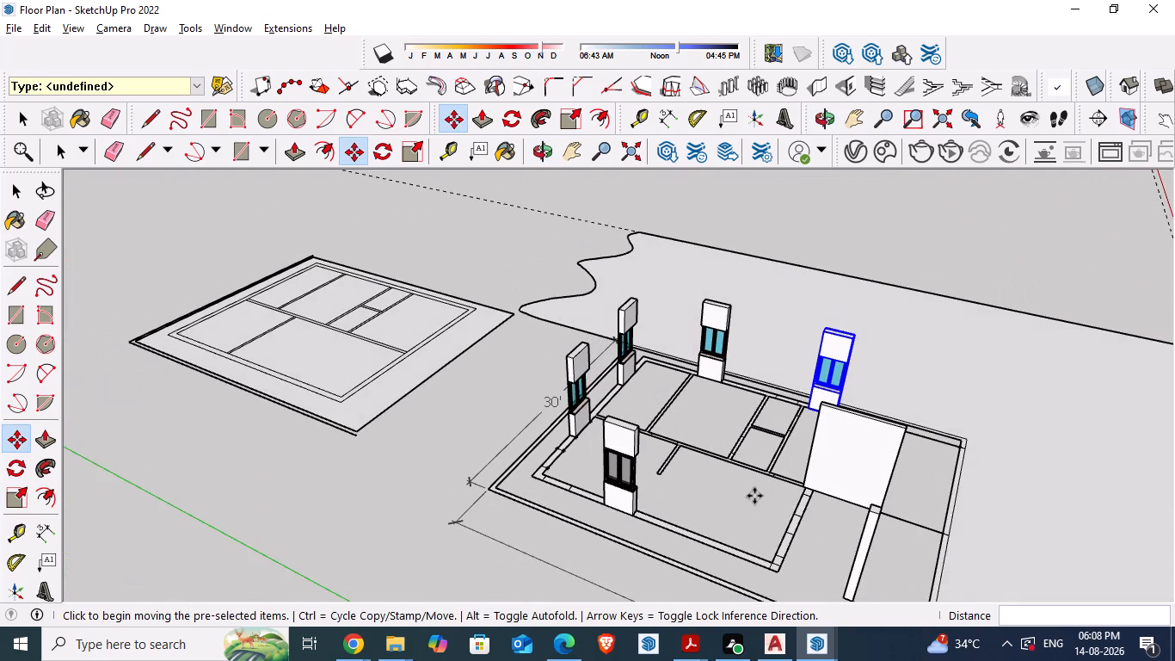
key("ctrl+s")
Check the window positions in the PDF floor plan and return to the model.
key("alt+Tab")
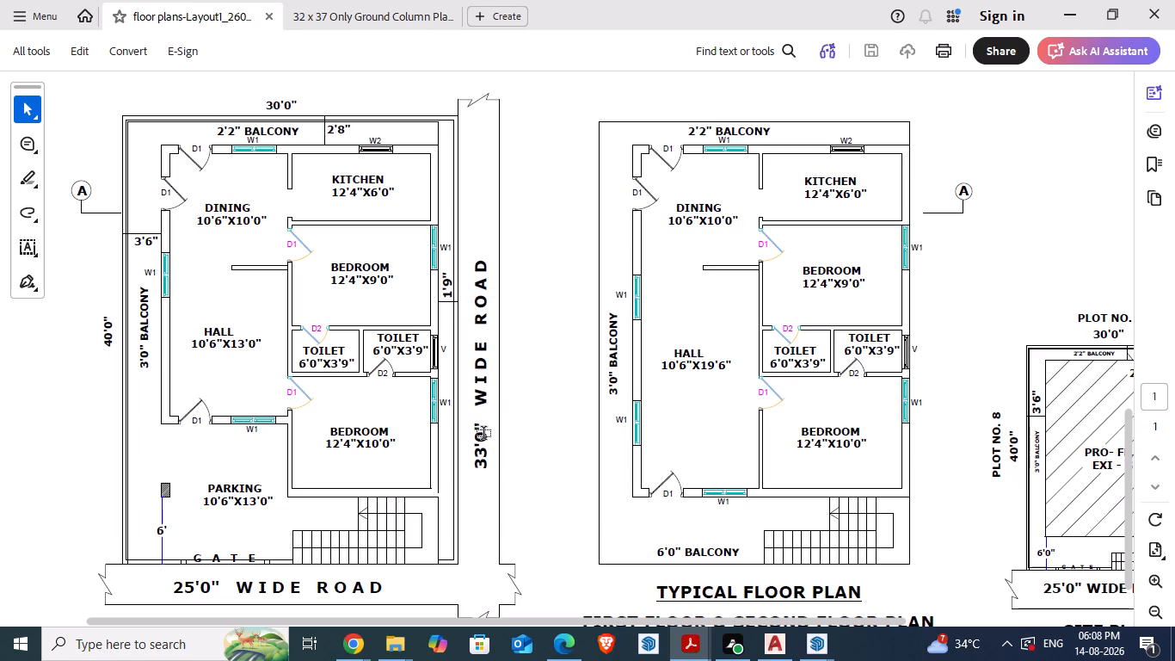
key("alt+Tab")
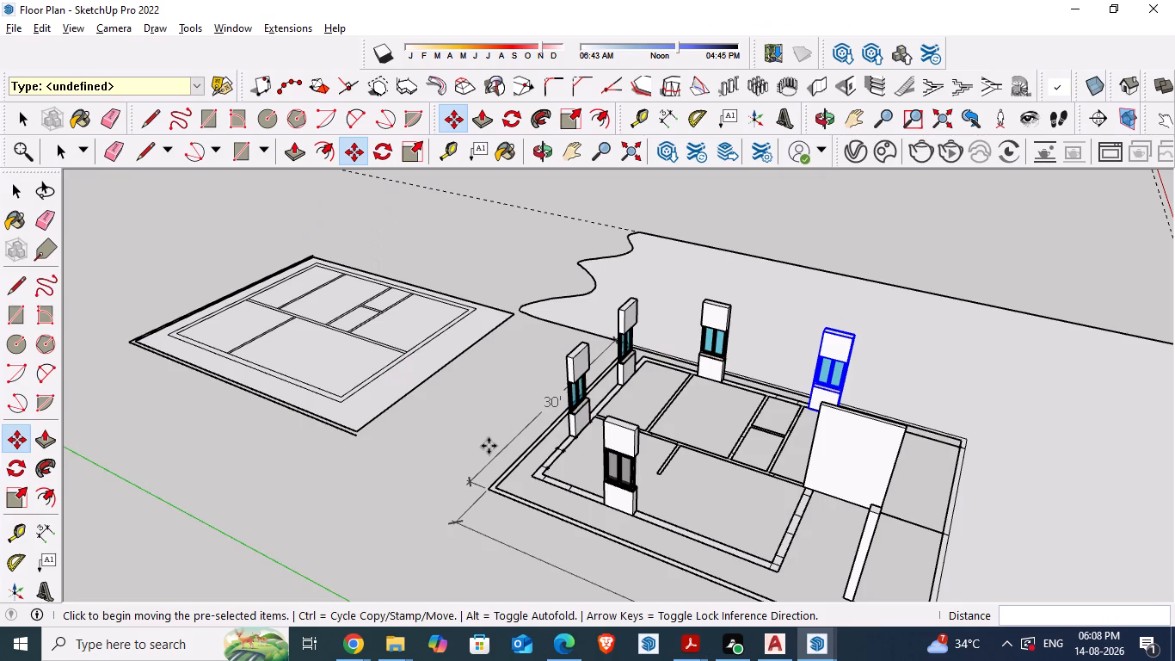
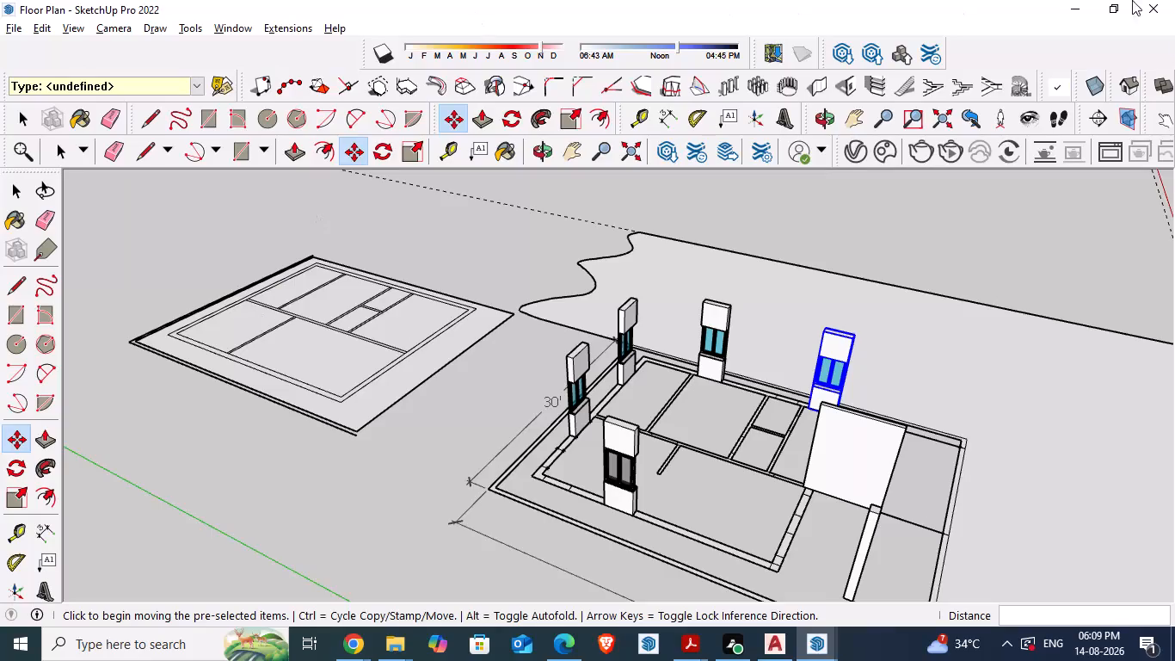
Examine the window units around the house plan and check the hall's parking-side wall against the PDF floor plan.
scroll(524, 416, "down", 4)
scroll(642, 429, "up", 2)
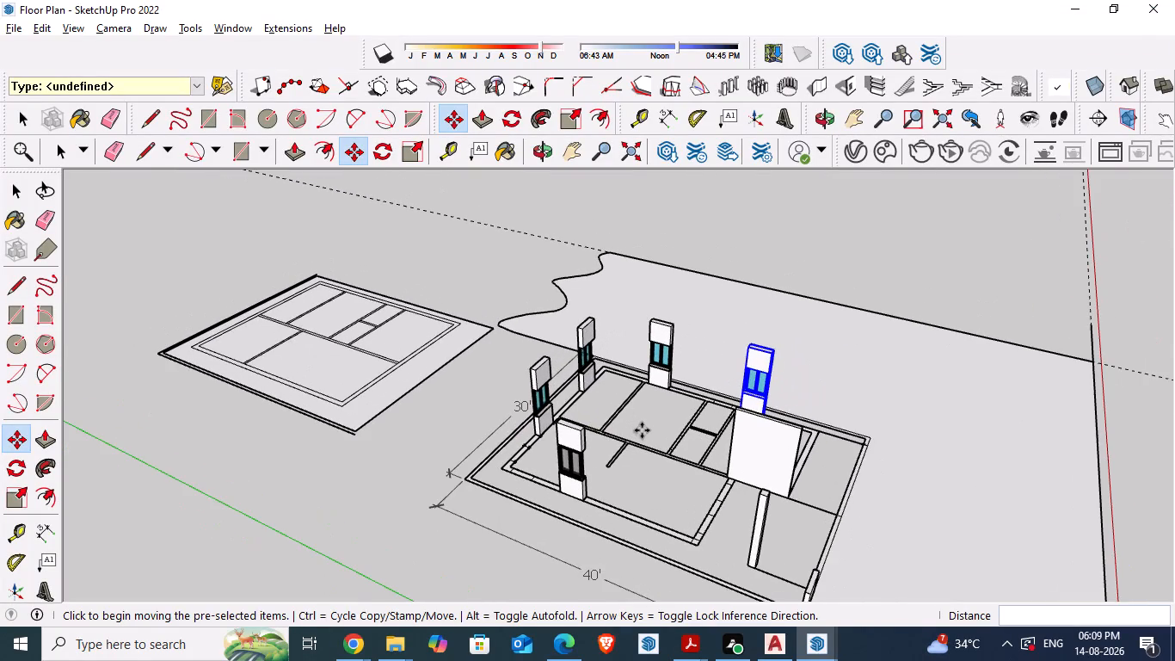
middle_click_drag(641, 433, 695, 422)
scroll(682, 379, "up", 4)
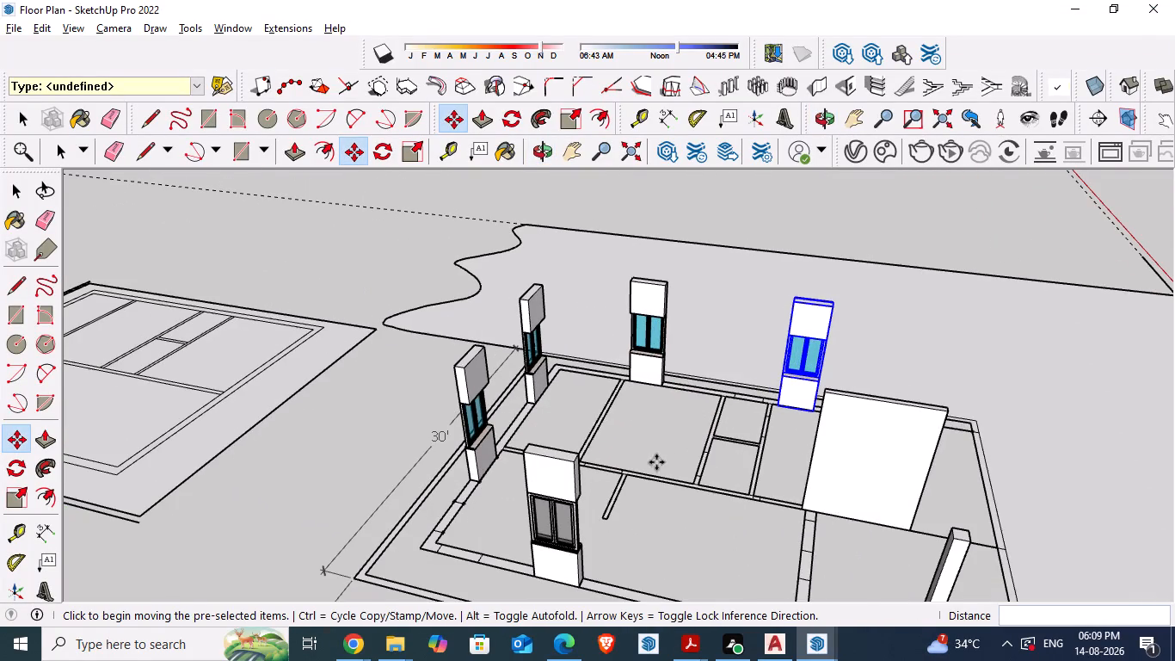
scroll(644, 458, "down", 2)
middle_click_drag(717, 500, 475, 468)
scroll(481, 495, "up", 4)
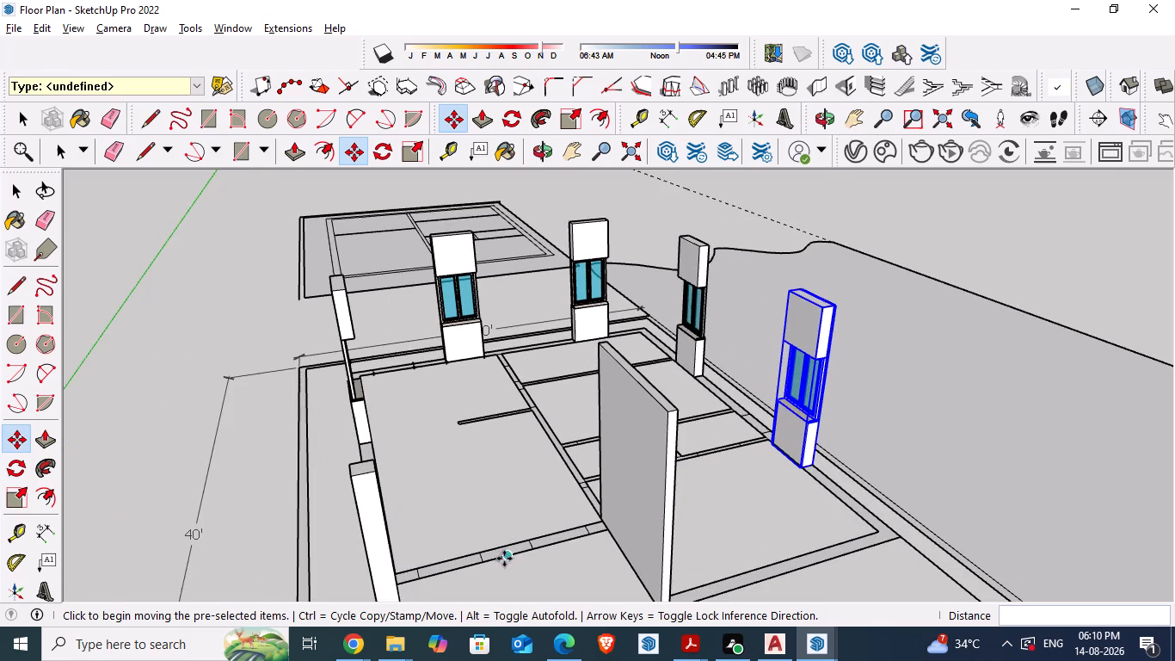
key("alt+Tab")
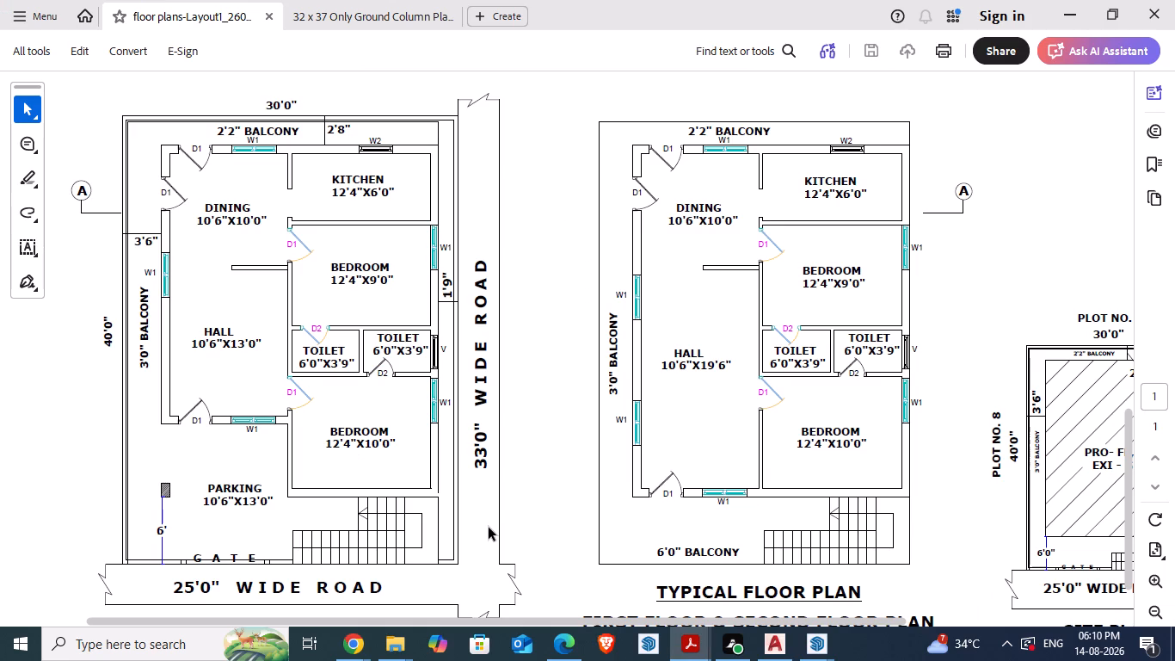
key("alt+Tab")
scroll(477, 405, "down", 4)
middle_click_drag(554, 535, 494, 612)
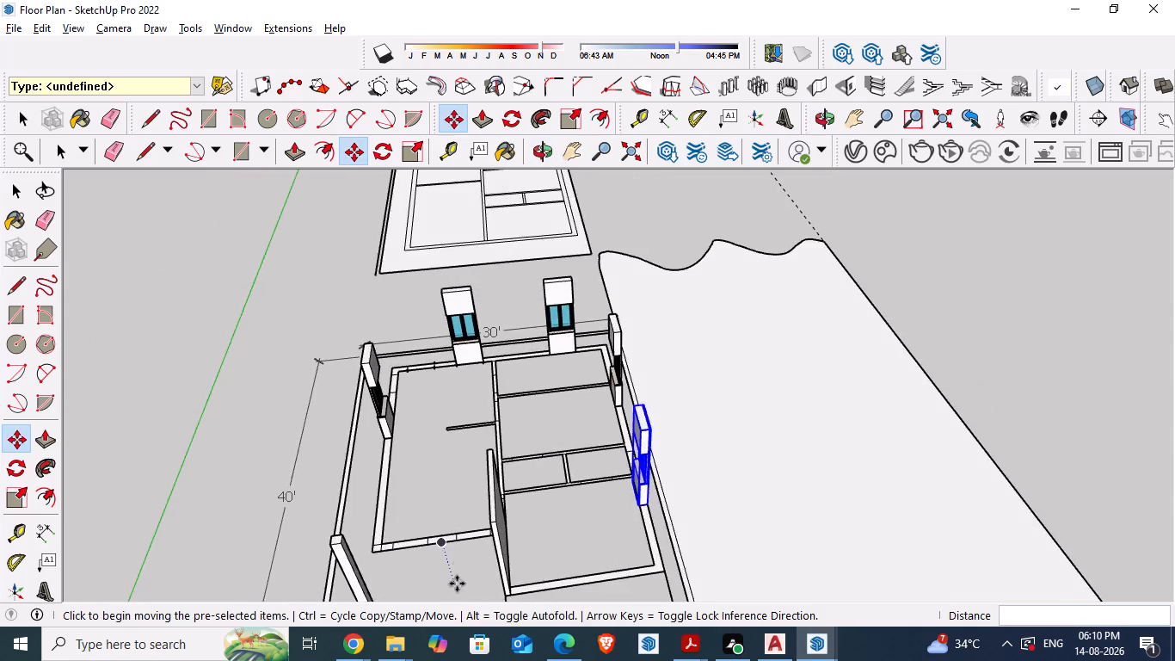
scroll(457, 562, "up", 9)
scroll(475, 379, "down", 1)
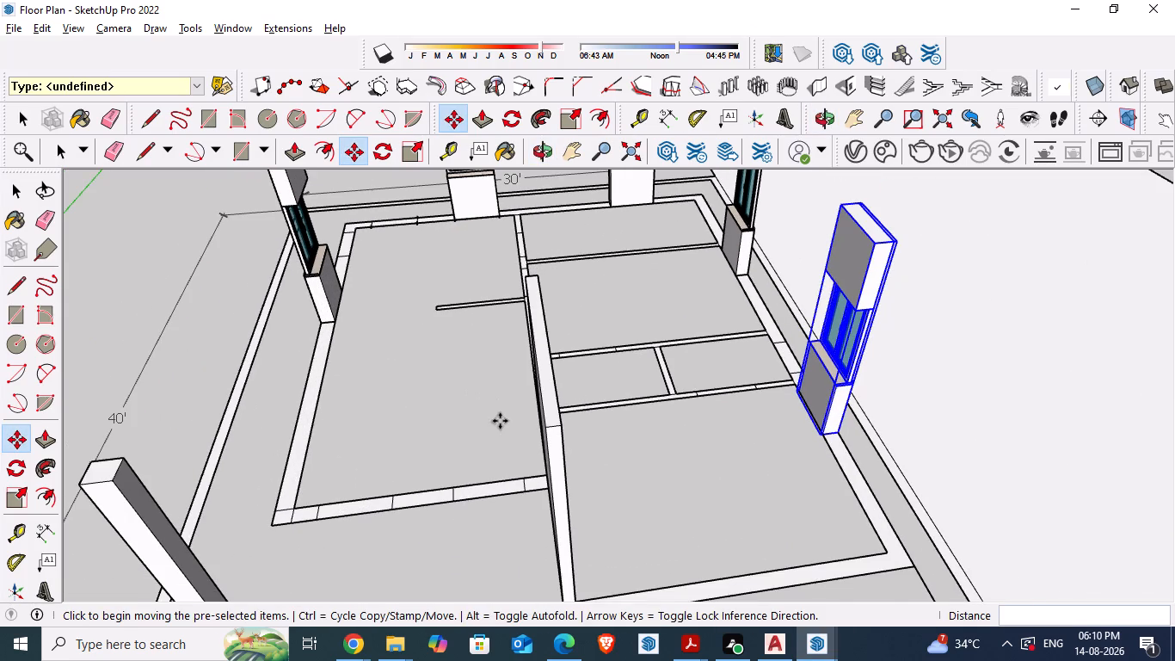
Copy the window unit from the 12'4"x10'0" bedroom's outer wall about 18' 3/4" into the parking area outside the hall.
middle_click_drag(497, 423, 175, 465)
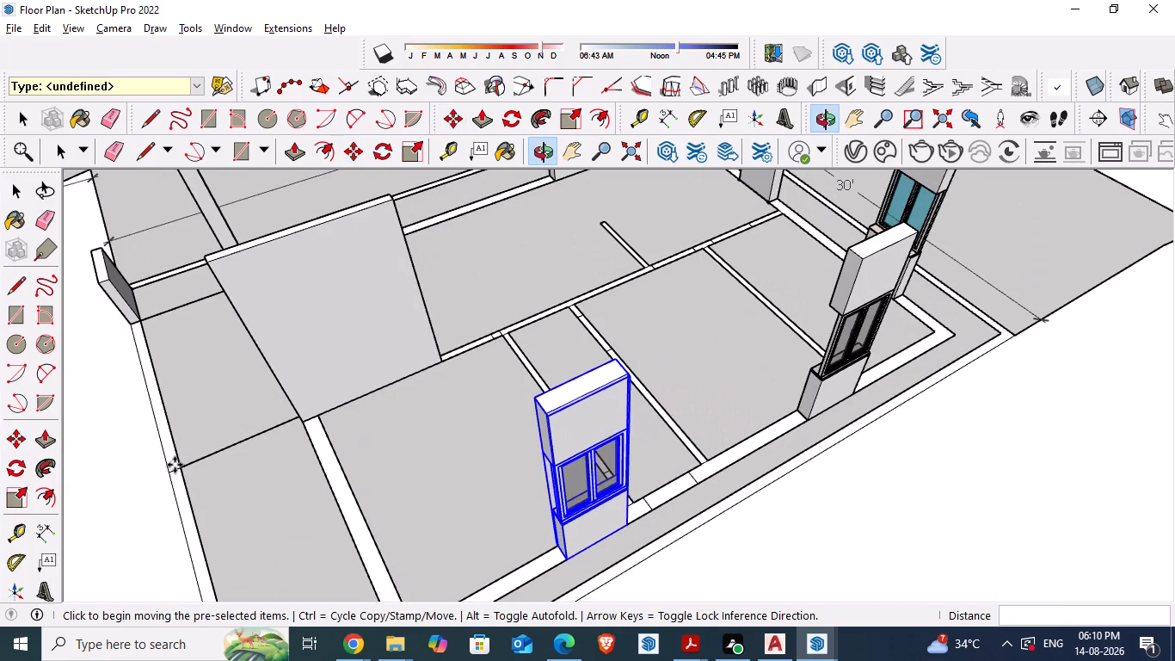
middle_click_drag(722, 413, 126, 467)
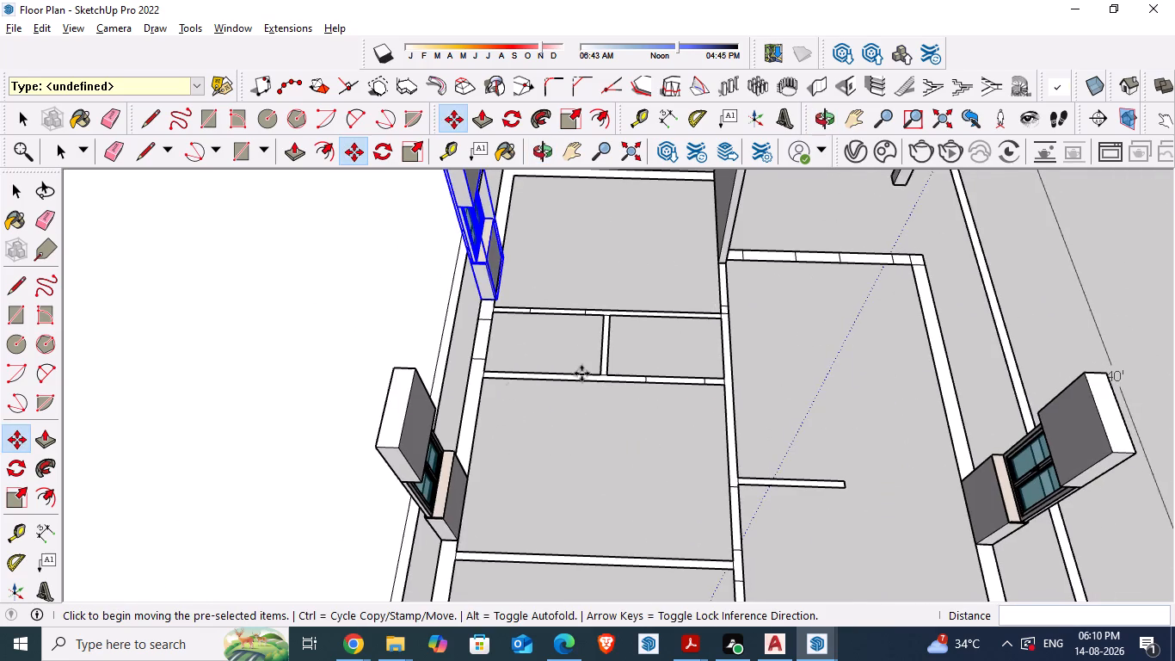
scroll(538, 428, "down", 8)
middle_click_drag(575, 338, 518, 322)
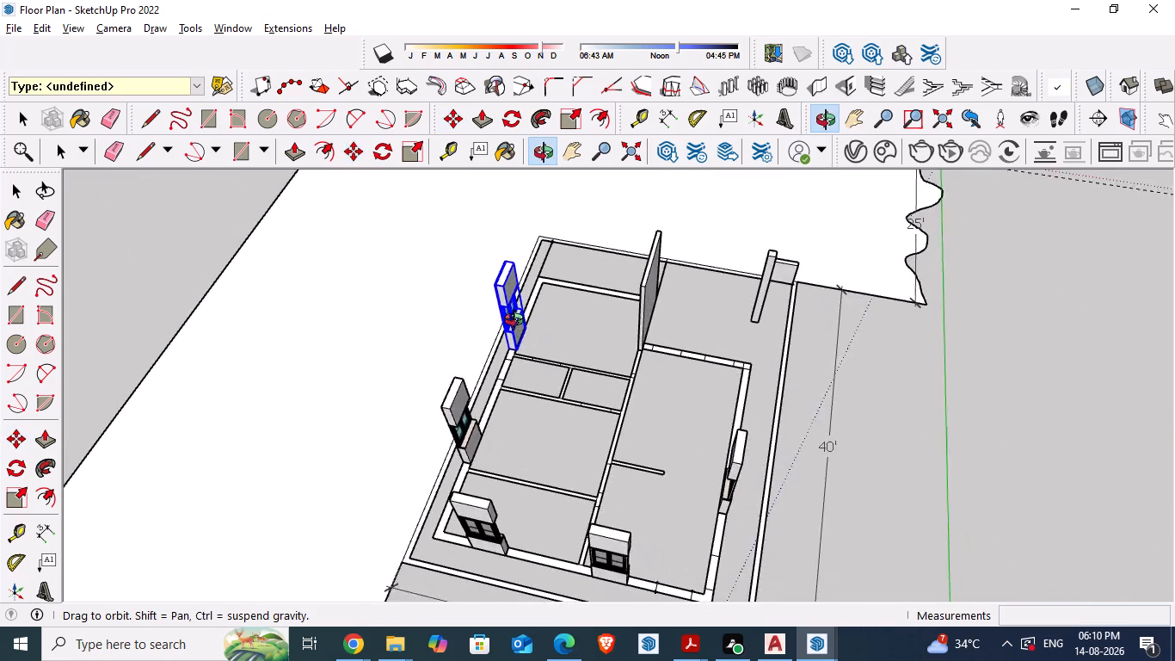
middle_click_drag(518, 322, 461, 316)
scroll(571, 290, "up", 5)
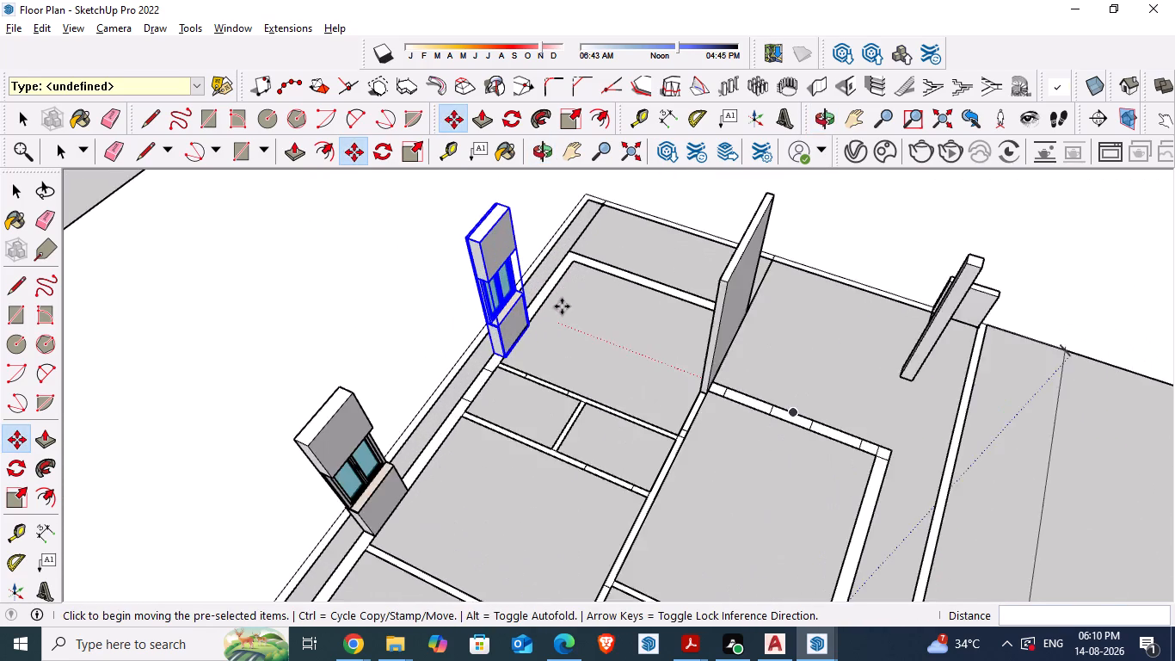
scroll(562, 306, "up", 2)
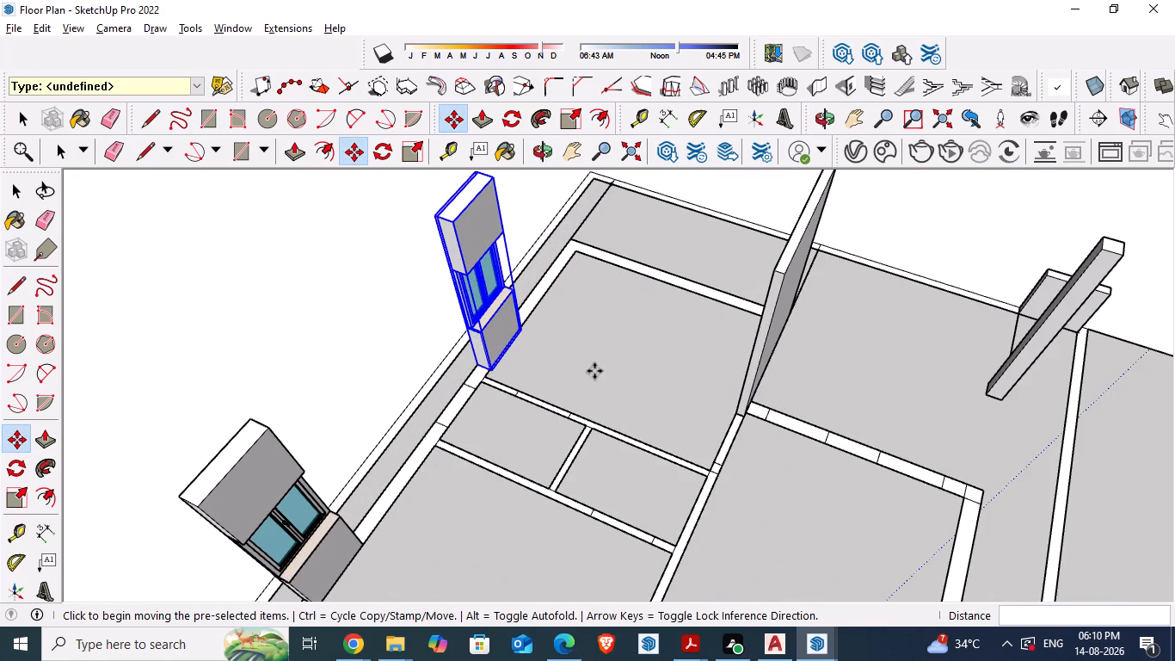
key("space")
left_click(599, 368)
left_click(498, 324)
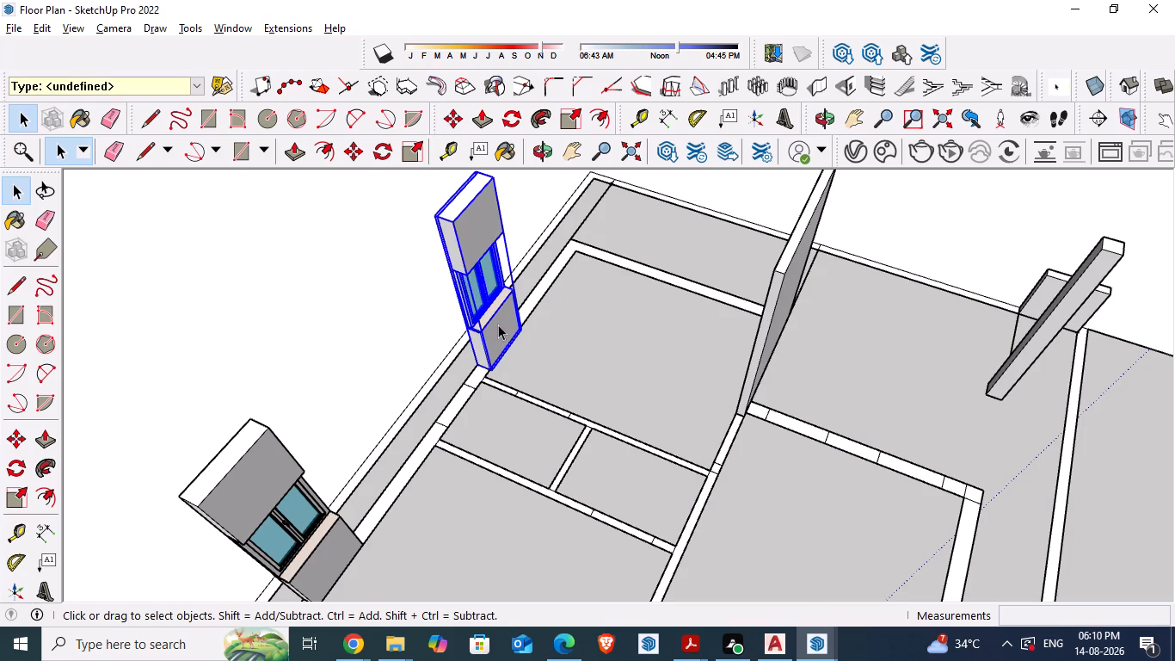
key("m")
left_click_drag(498, 324, 588, 330)
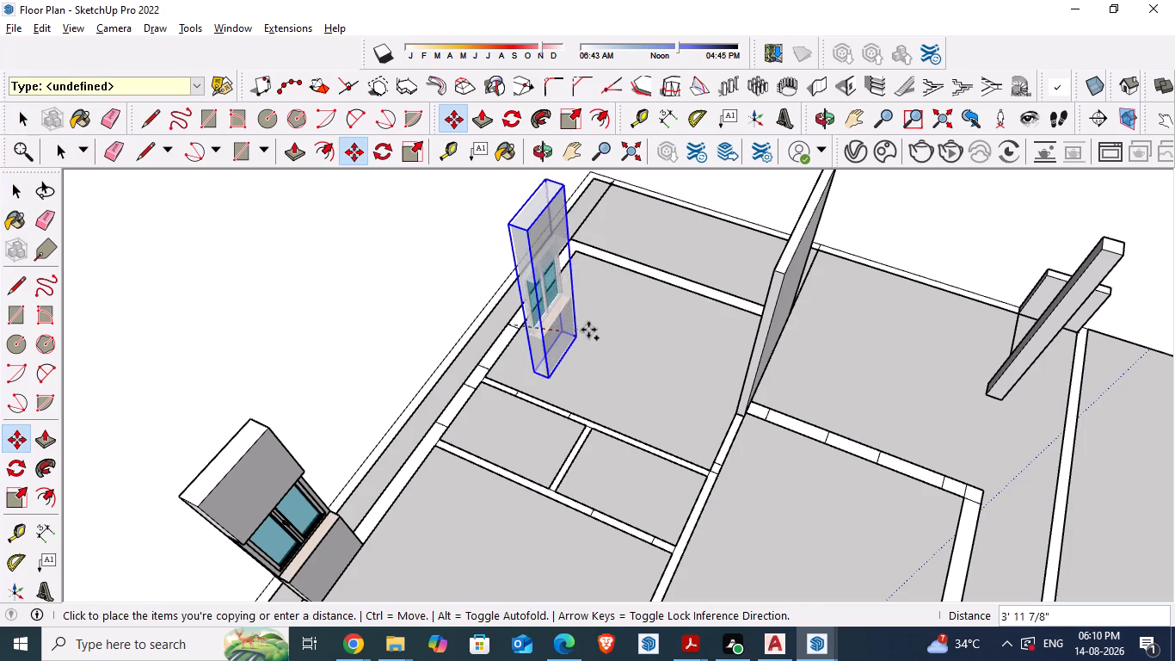
left_click_drag(588, 330, 872, 377)
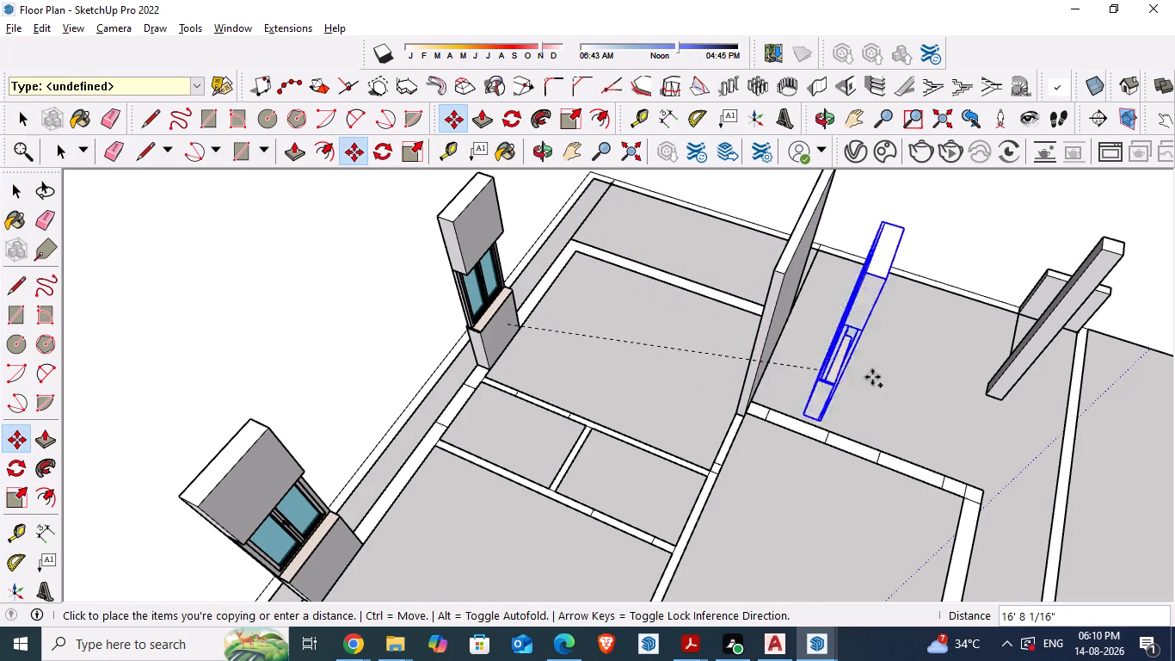
left_click_drag(872, 377, 848, 355)
left_click(847, 355)
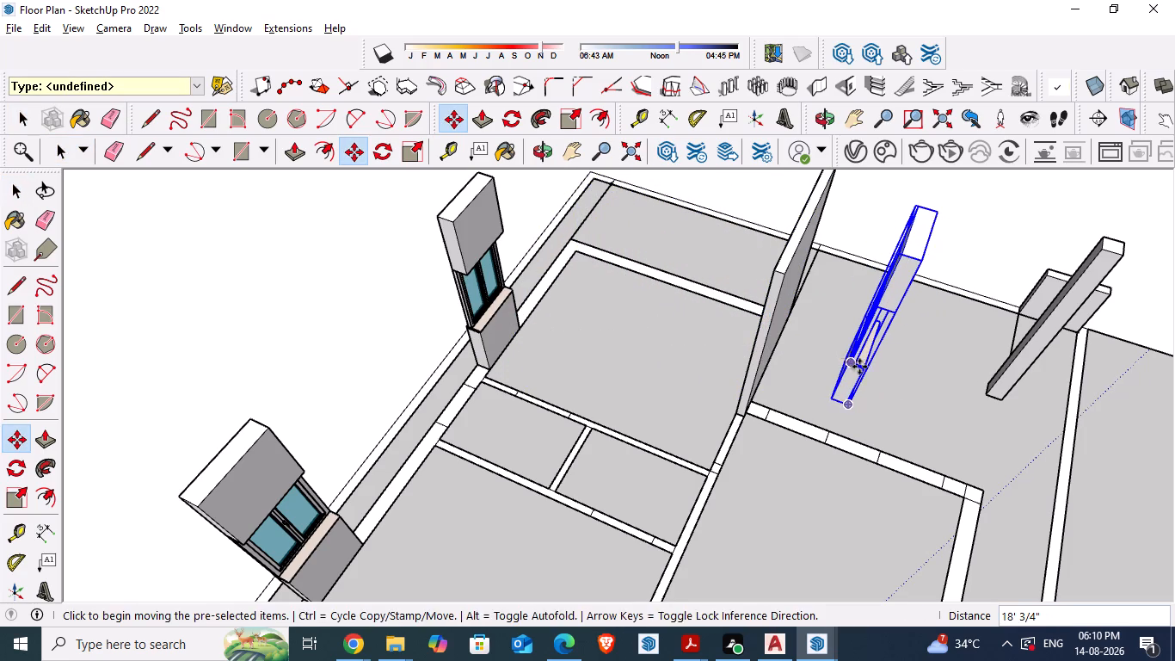
Rotate the copied window unit 90 degrees about its bottom corner so it runs parallel to the hall's parking-side wall.
middle_click_drag(913, 399, 737, 343)
scroll(836, 520, "up", 10)
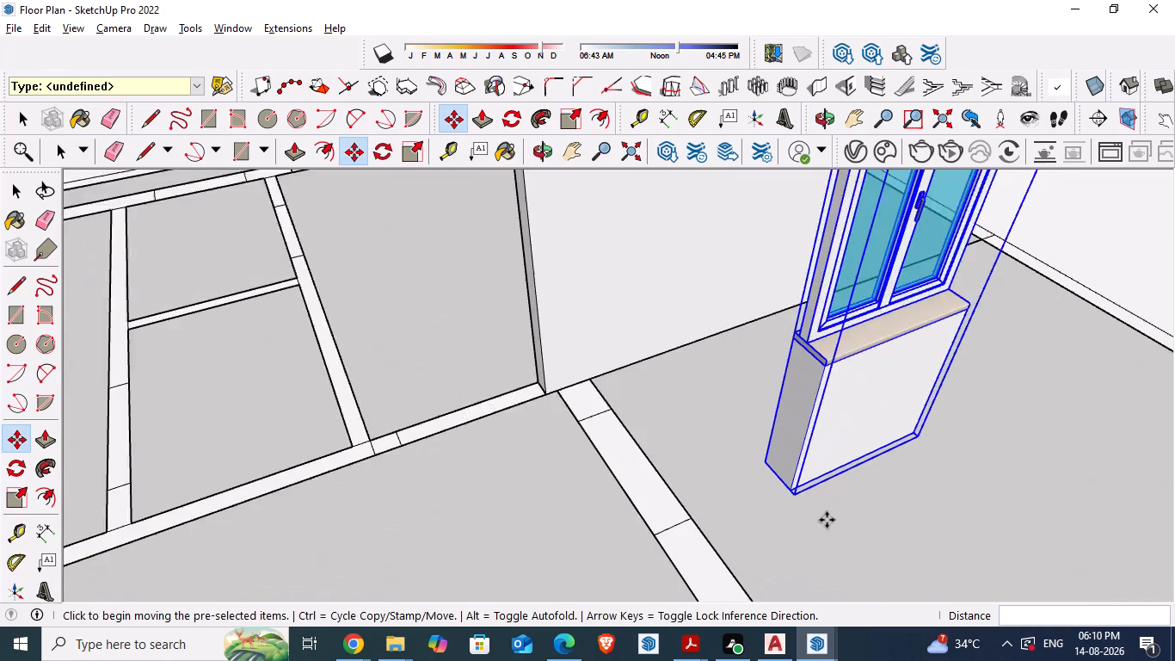
middle_click_drag(827, 520, 791, 497)
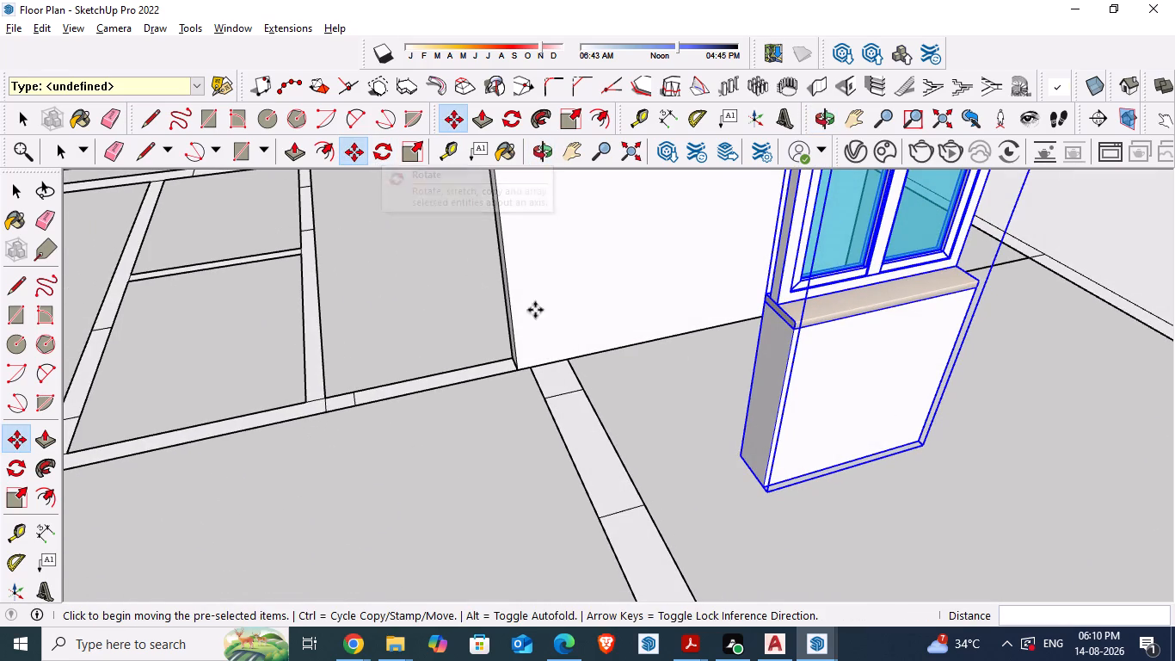
key("space")
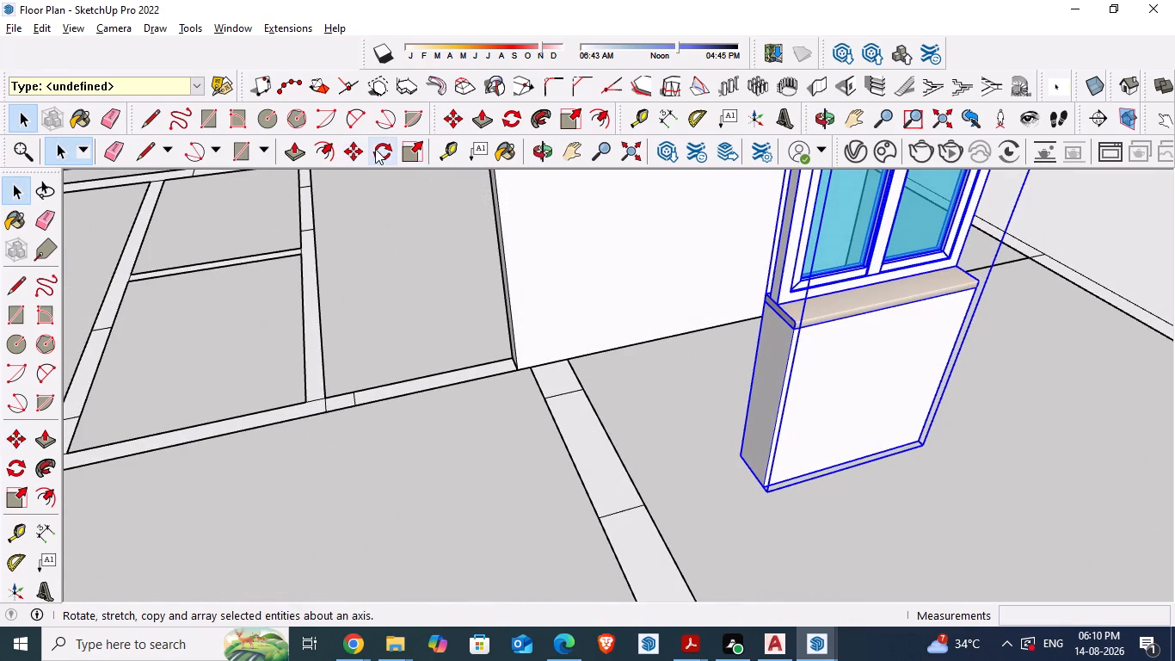
left_click(377, 150)
scroll(852, 508, "up", 10)
left_click(658, 449)
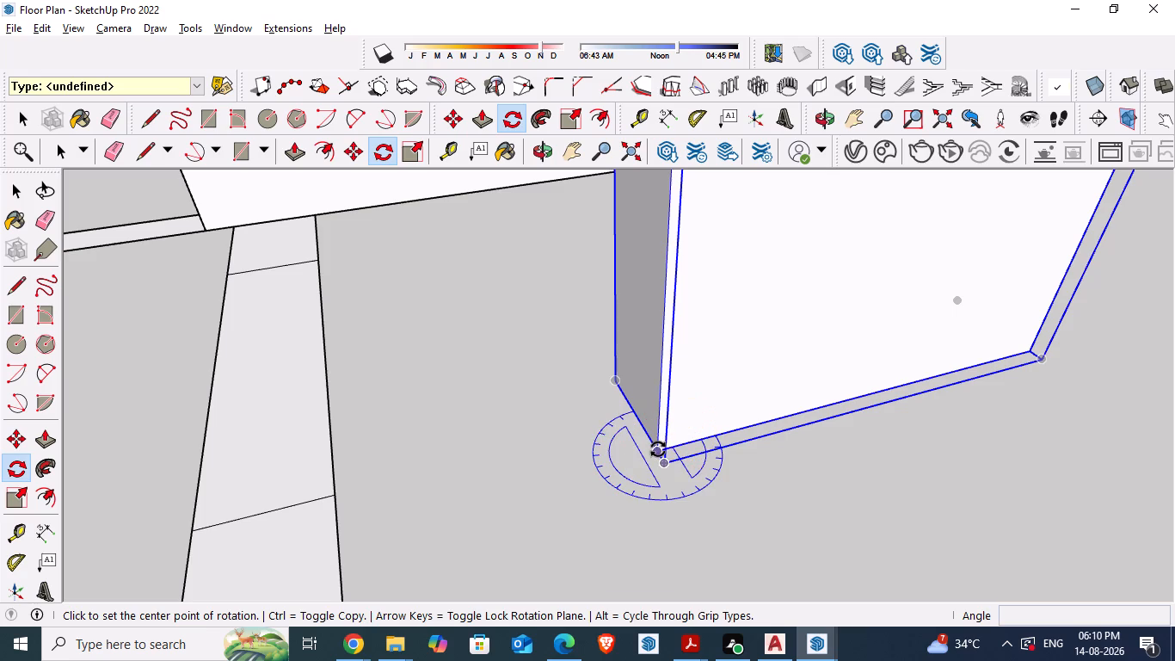
left_click(1031, 353)
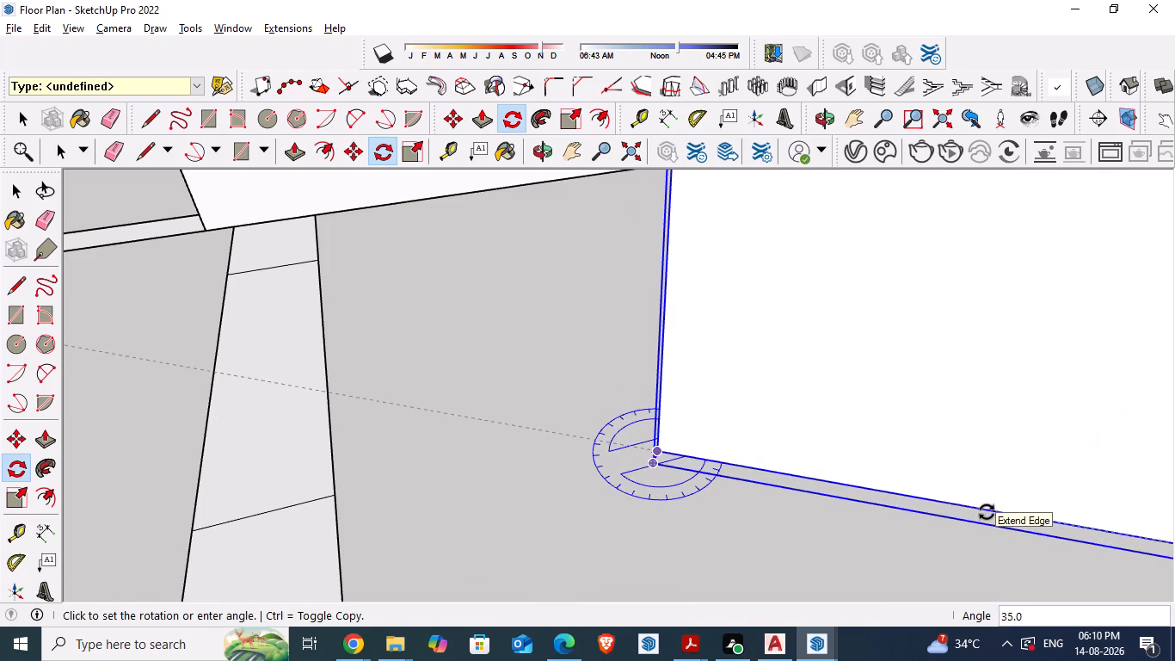
type("90")
key("Return")
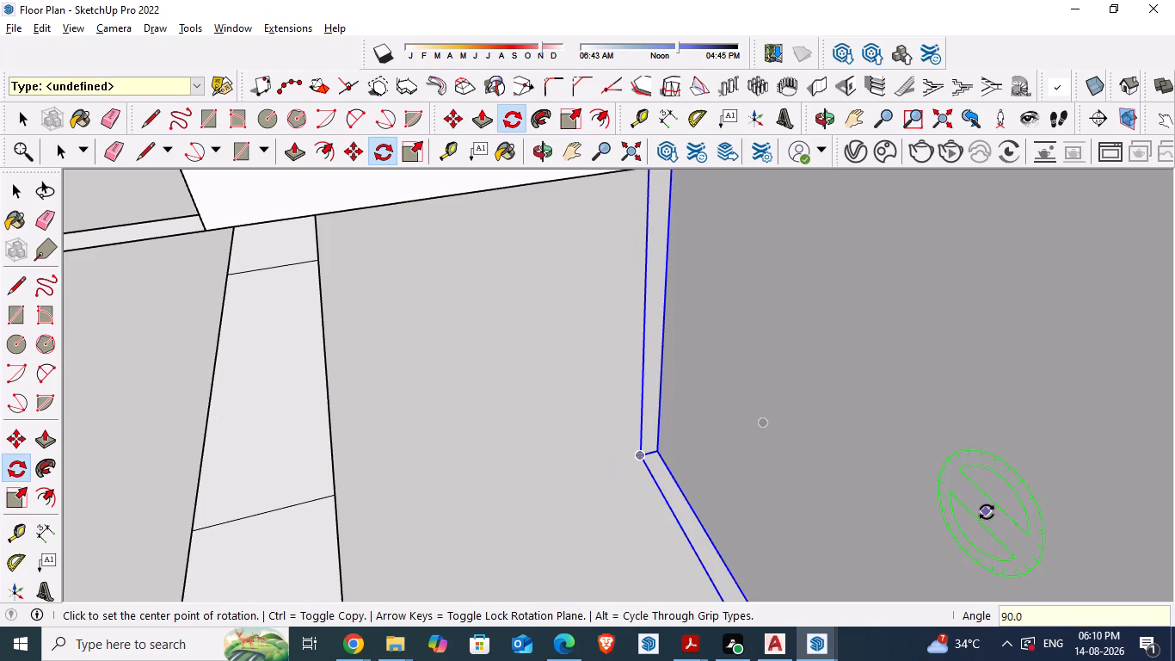
scroll(477, 386, "up", 1)
scroll(467, 335, "down", 7)
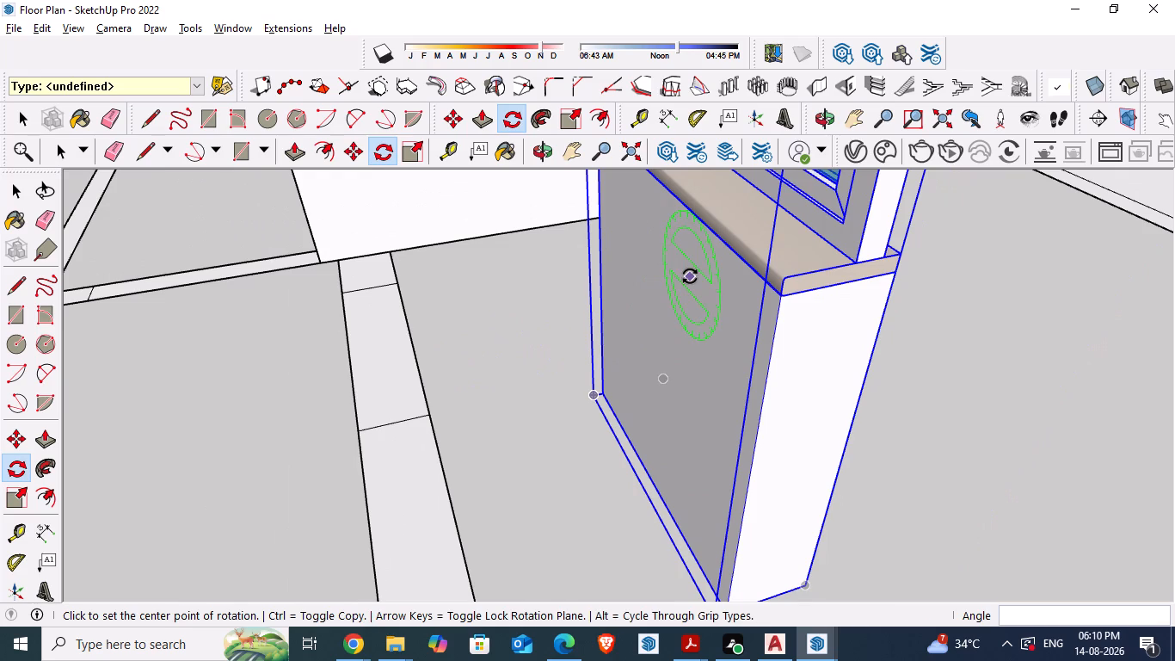
key("space")
Move the rotated window unit by its bottom corner about 4' 3" into the window opening of the hall's parking-side wall.
scroll(740, 351, "down", 6)
middle_click_drag(684, 410, 794, 415)
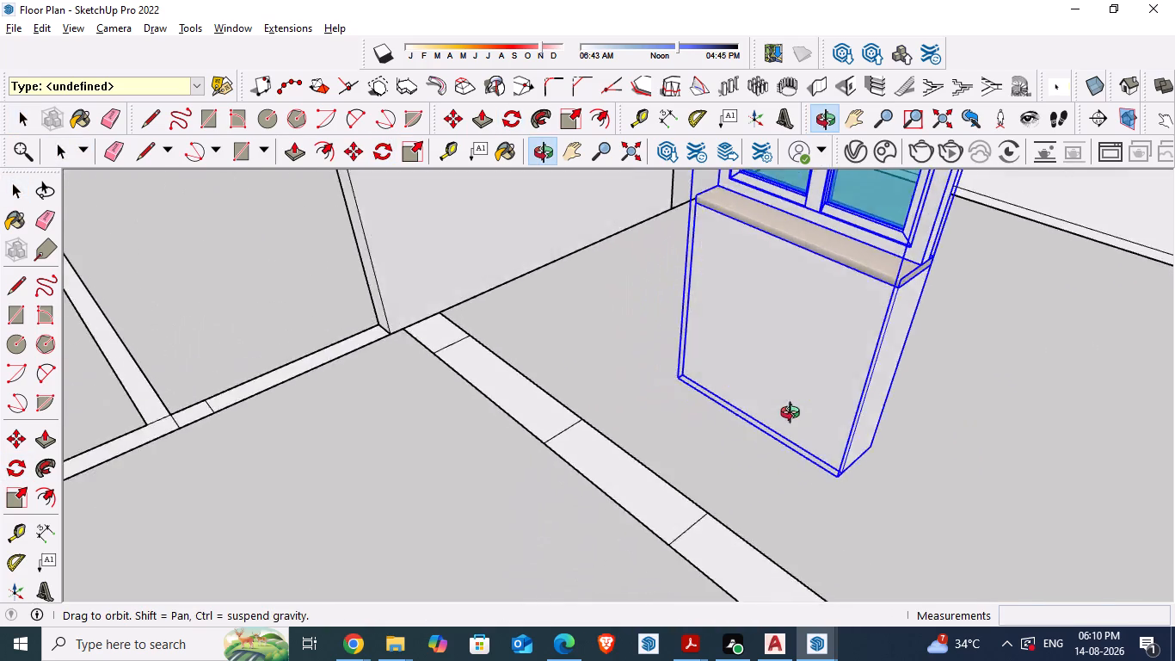
middle_click_drag(794, 415, 875, 415)
scroll(929, 390, "down", 7)
middle_click_drag(835, 442, 883, 460)
left_click(871, 323)
key("m")
scroll(851, 420, "up", 10)
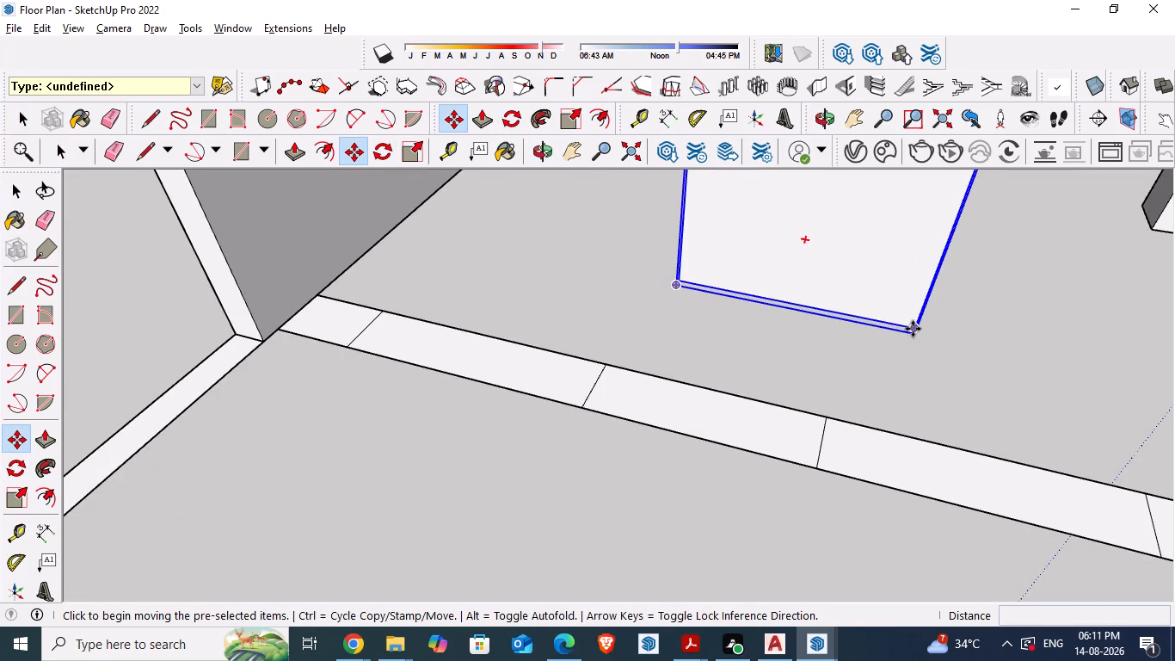
scroll(887, 321, "up", 2)
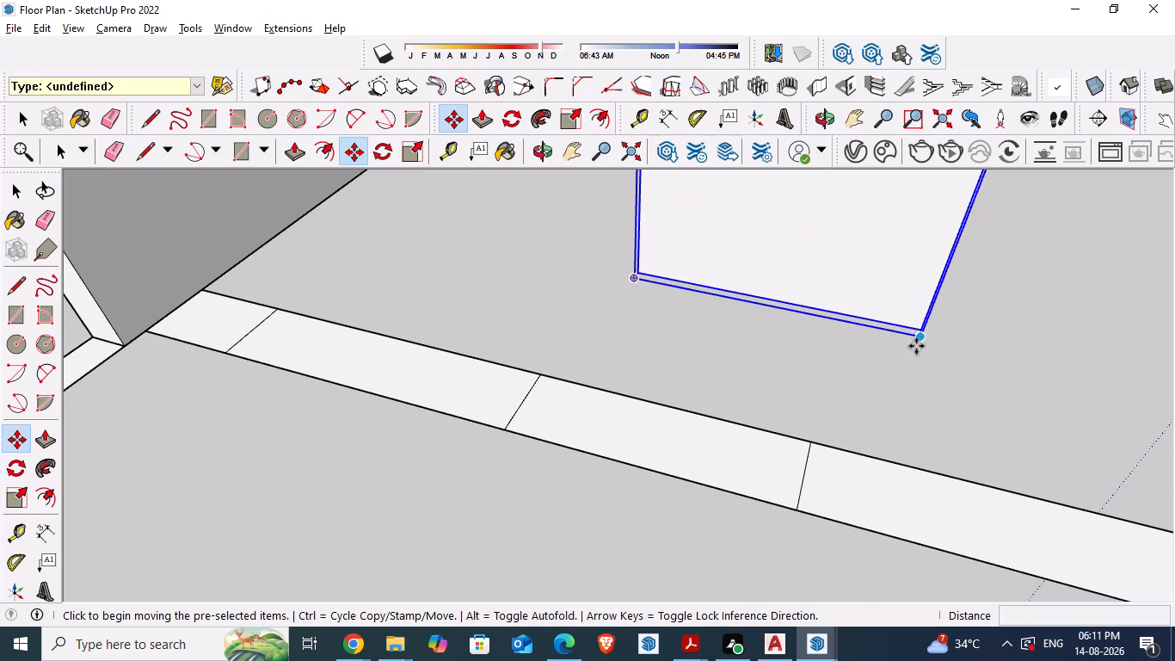
left_click_drag(926, 326, 587, 401)
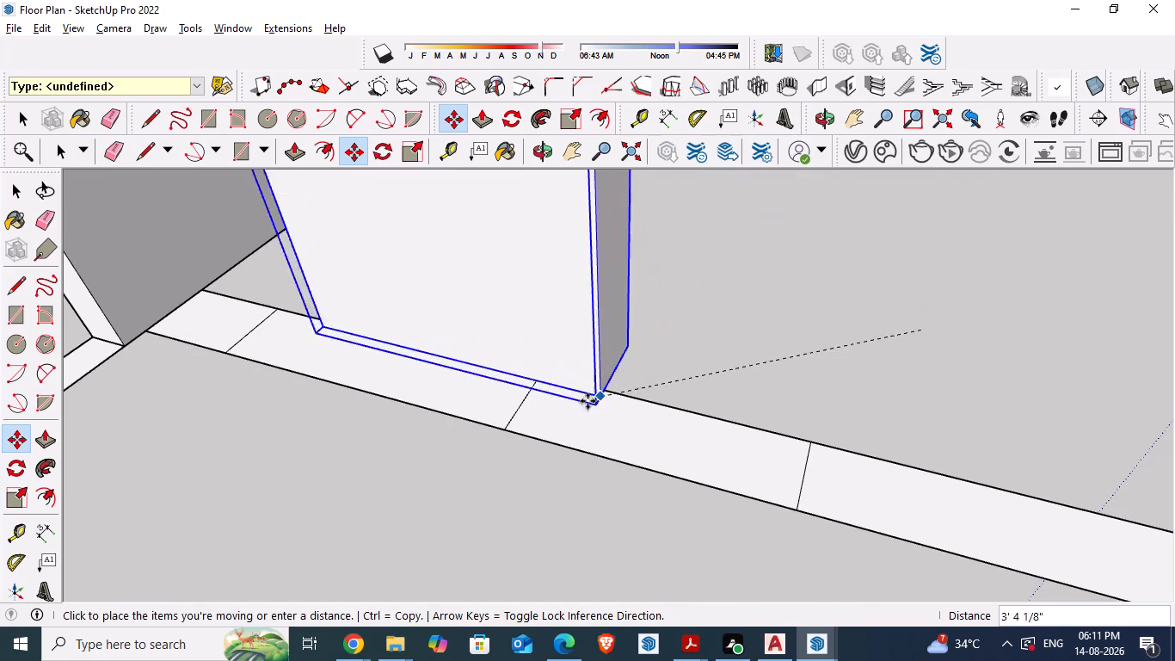
left_click_drag(587, 401, 504, 423)
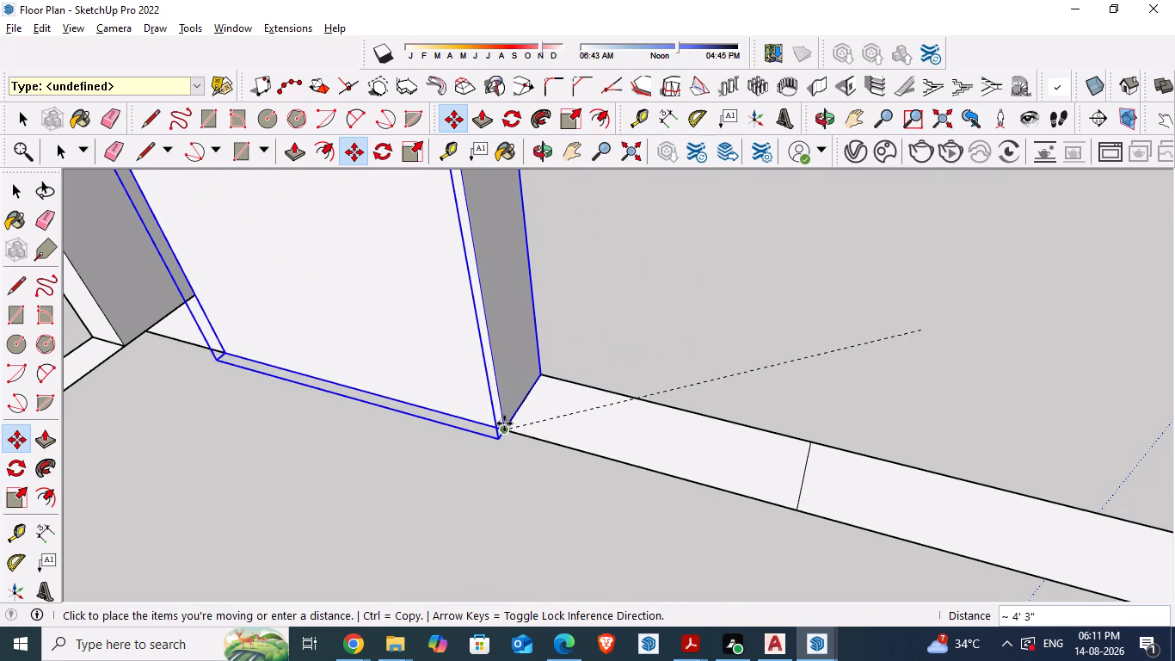
left_click(504, 423)
key("space")
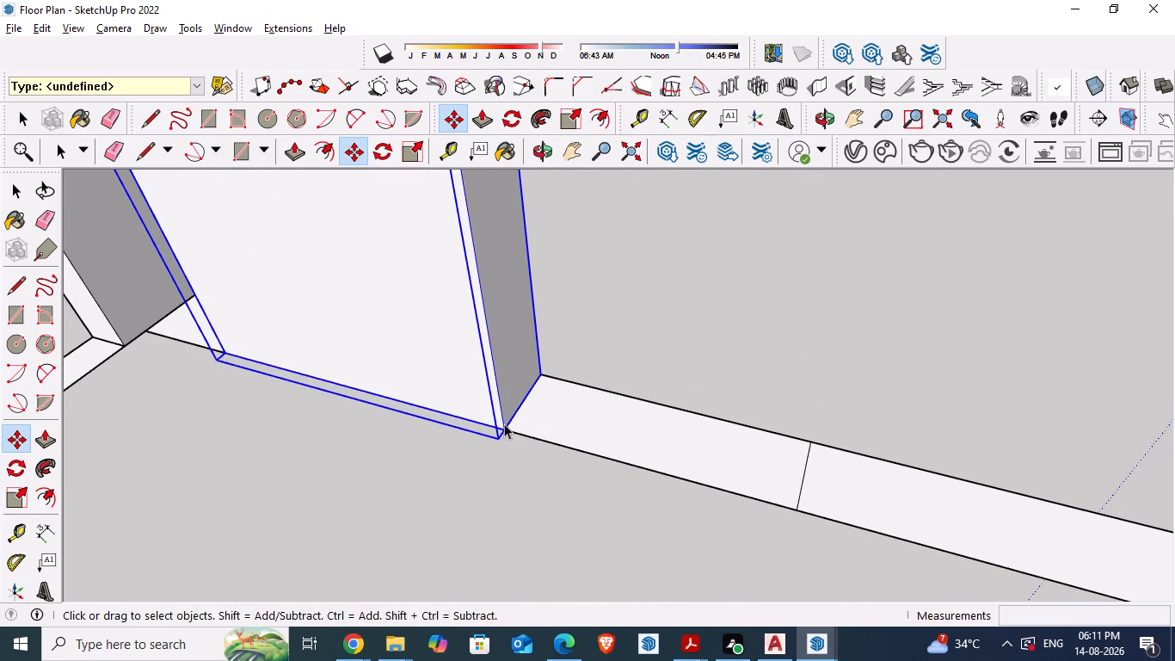
Compare the hall's parking-side window and door positions with the PDF floor plan and return to the model.
key("alt+Tab")
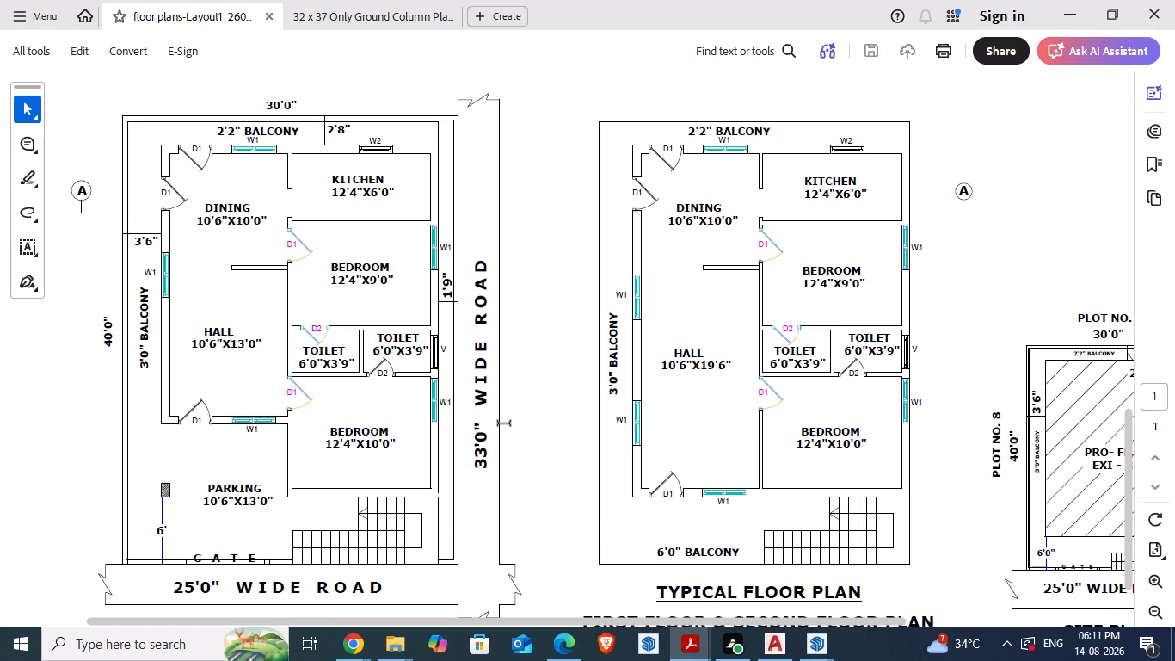
key("alt+Tab")
scroll(605, 362, "down", 2)
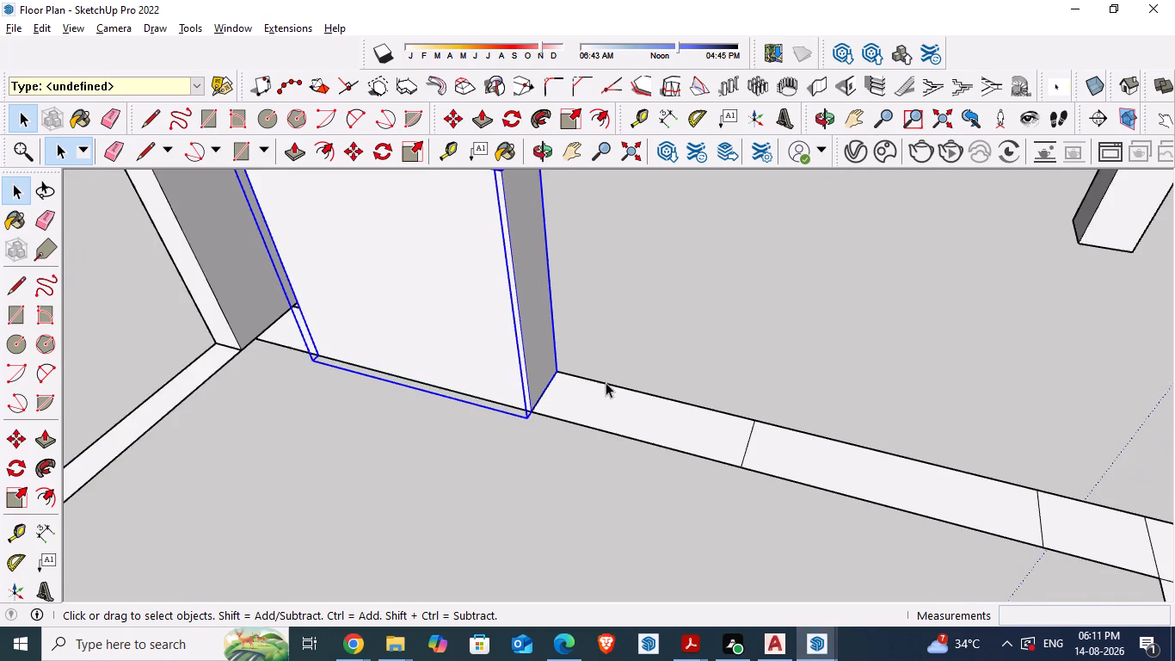
scroll(606, 382, "down", 7)
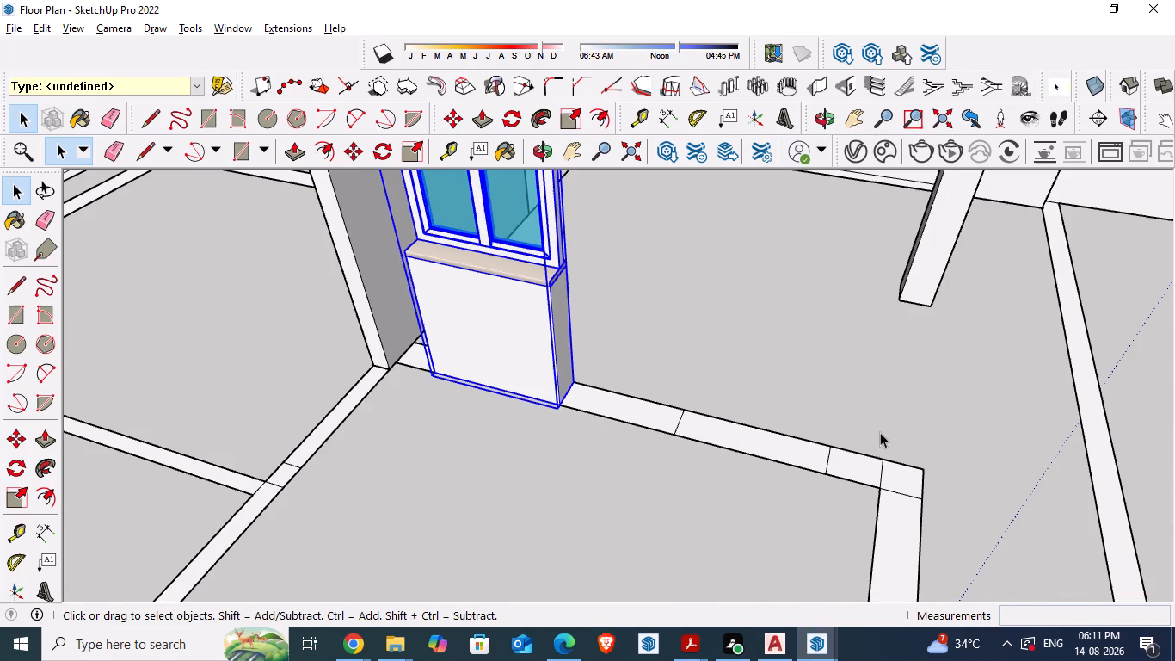
key("alt+Tab")
key("alt+Tab")
key("alt+Tab")
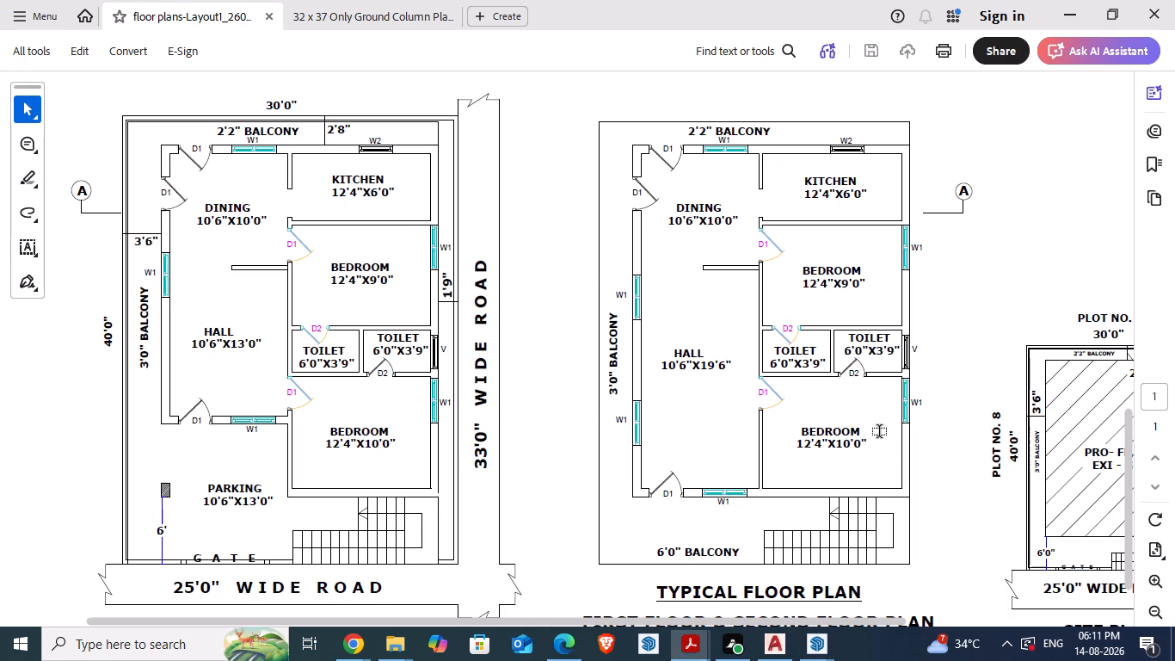
key("alt+Tab")
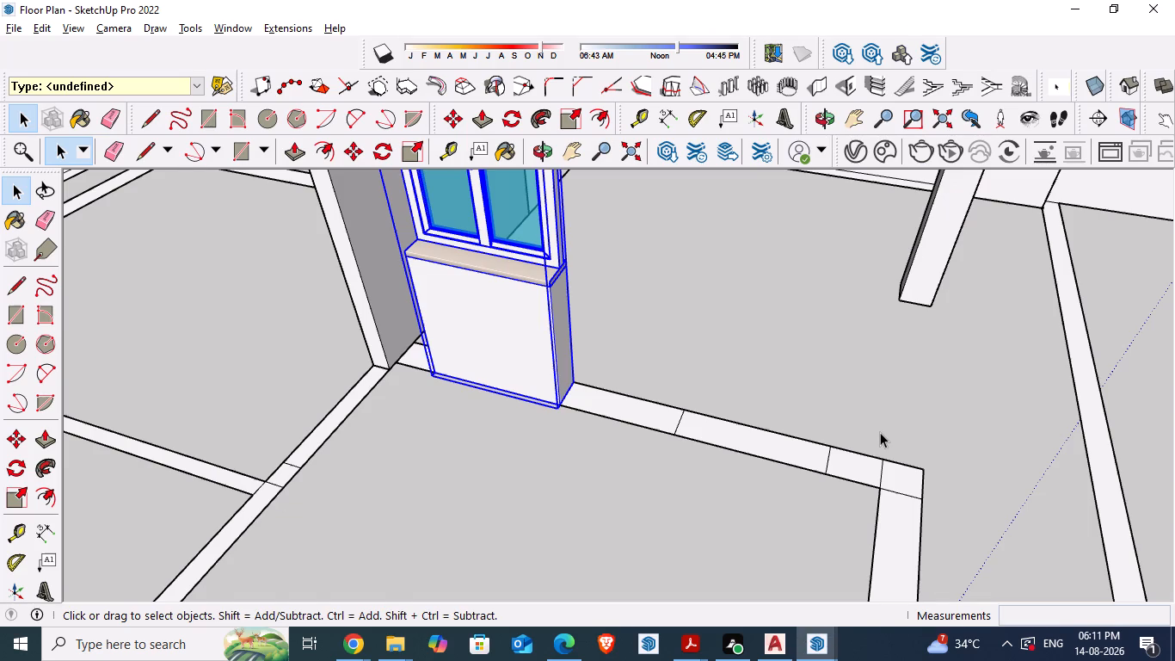
Compare the openings along the hall's parking-side wall with the PDF floor plan and return to the model.
key("alt+Tab")
key("alt+Tab")
key("alt+Tab")
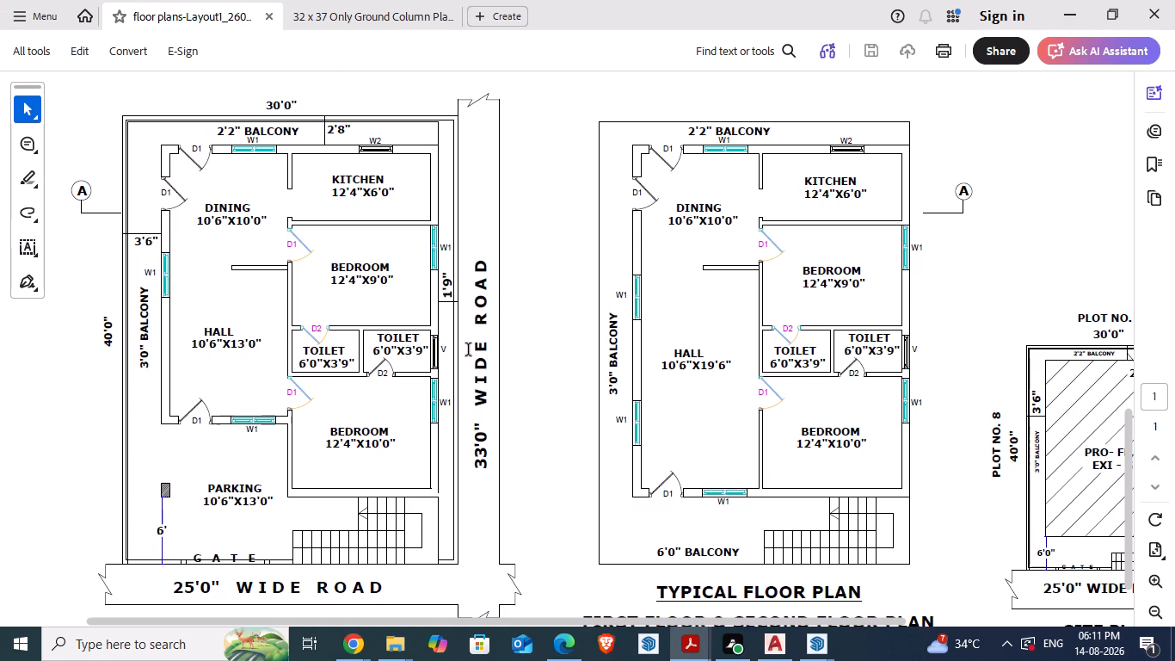
key("alt+Tab")
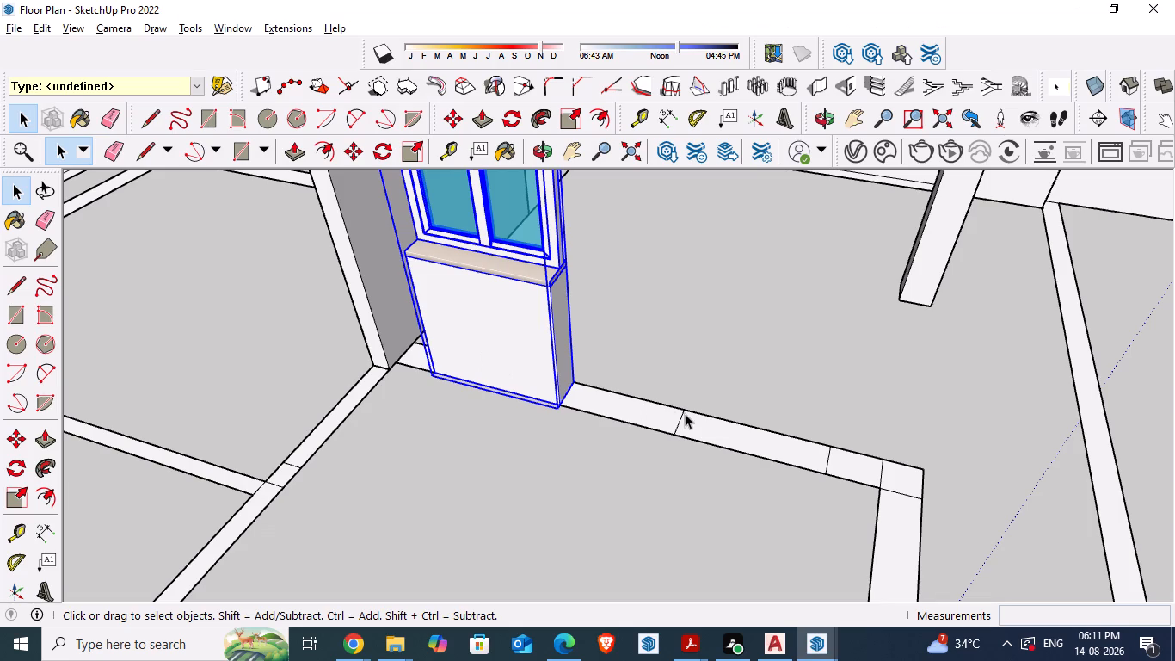
key("alt+Tab")
key("alt+Tab")
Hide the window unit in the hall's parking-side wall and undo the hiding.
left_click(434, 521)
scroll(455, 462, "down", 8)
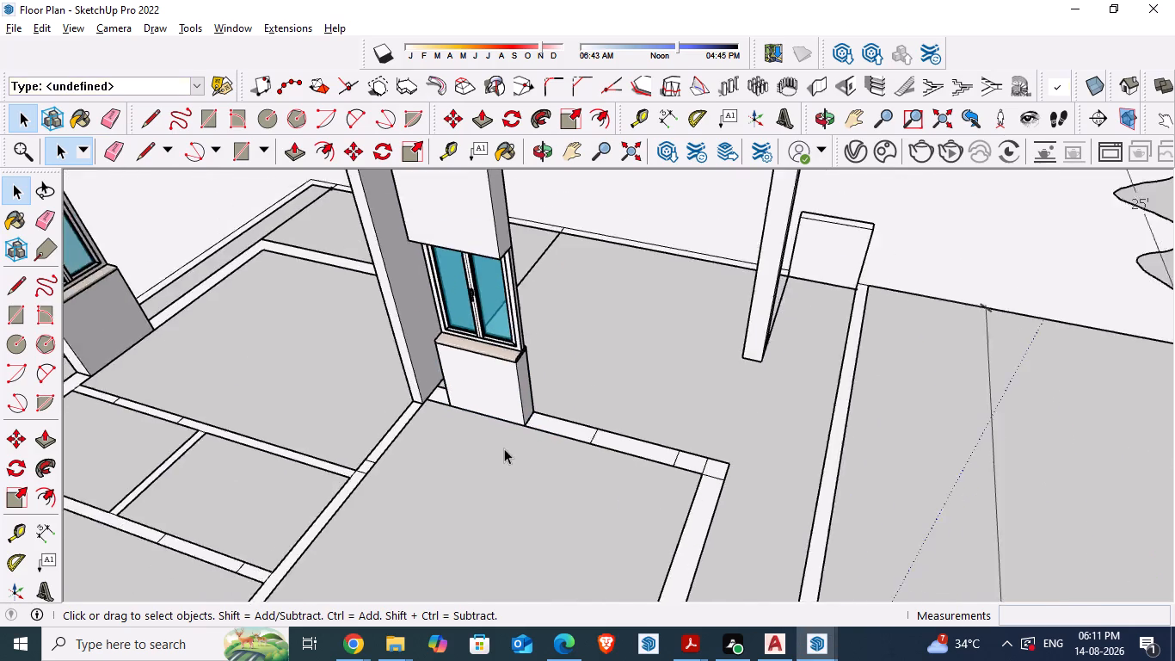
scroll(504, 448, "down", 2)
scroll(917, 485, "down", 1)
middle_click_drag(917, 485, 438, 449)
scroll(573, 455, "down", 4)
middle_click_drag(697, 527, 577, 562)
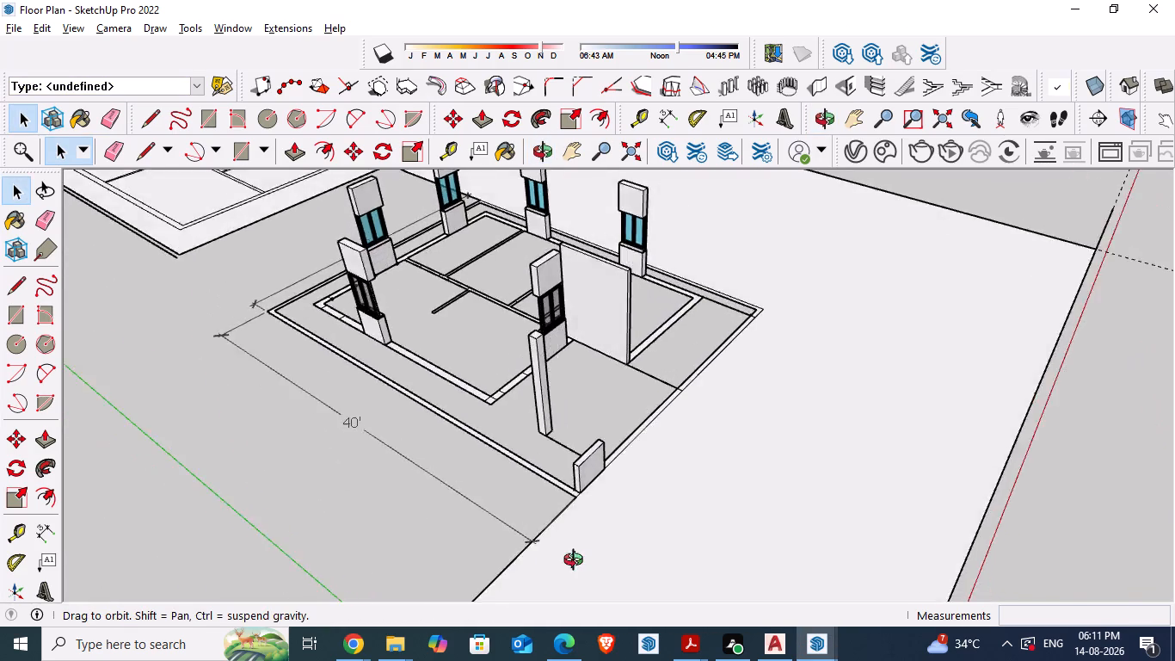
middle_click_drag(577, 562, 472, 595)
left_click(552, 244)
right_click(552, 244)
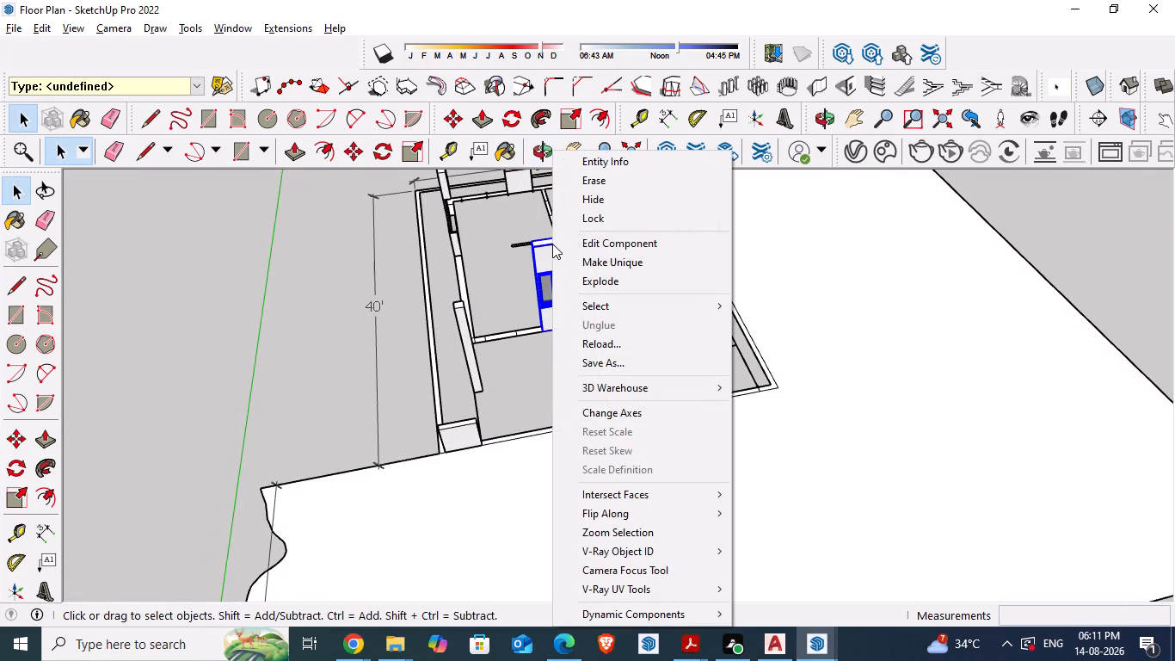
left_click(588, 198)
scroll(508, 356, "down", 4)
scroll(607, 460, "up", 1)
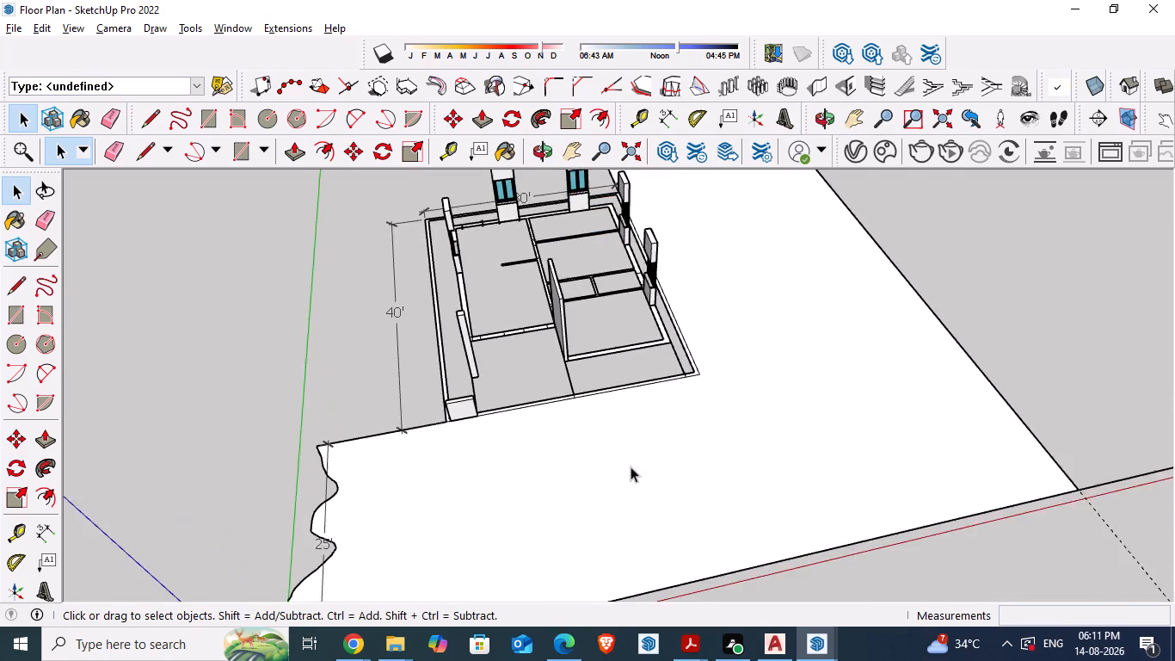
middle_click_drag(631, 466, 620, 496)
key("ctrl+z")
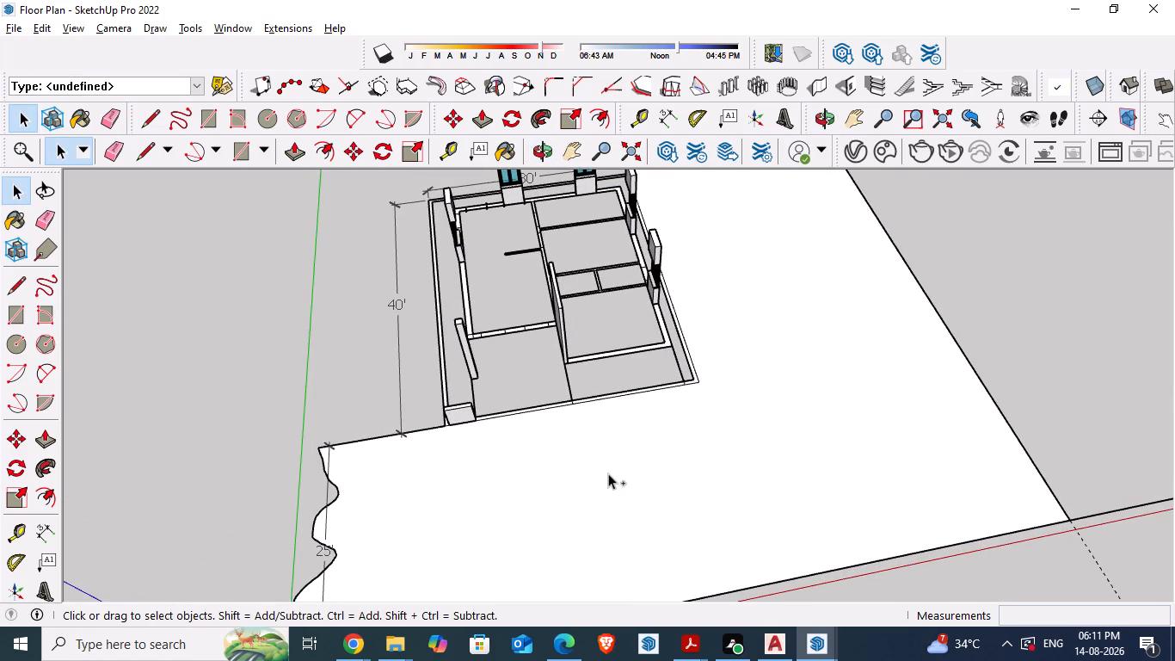
Save the model.
key("ctrl+s")
Combine the six placed window units of the 30' by 40' house into one component named ww.
scroll(575, 465, "down", 3)
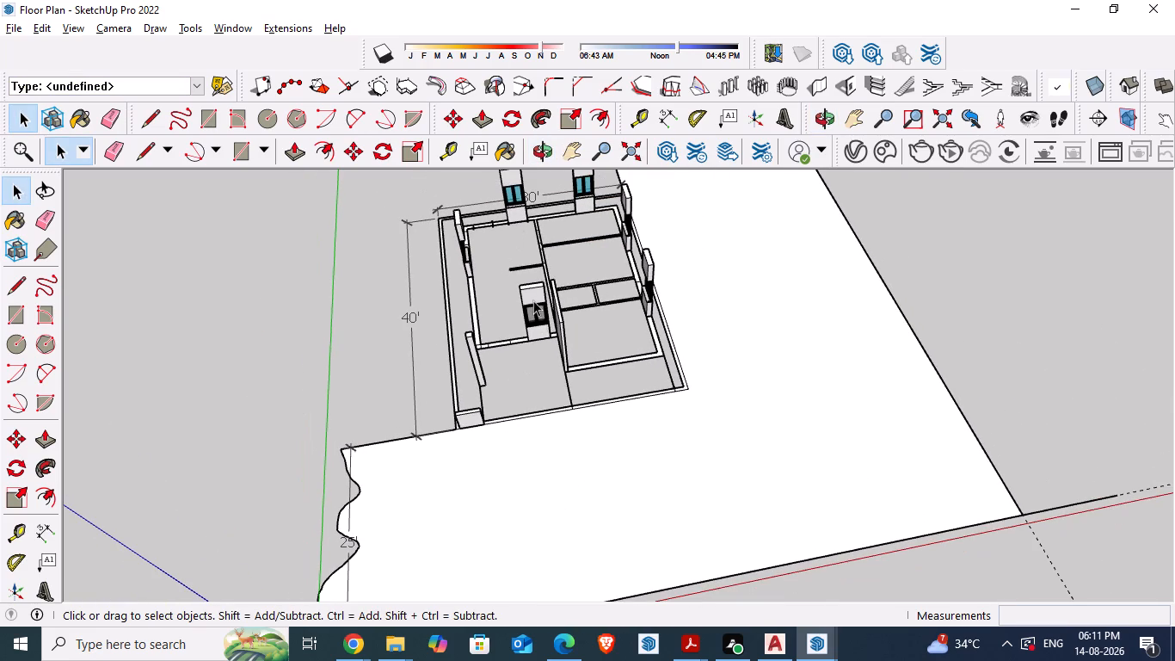
left_click(531, 300)
scroll(434, 350, "down", 4)
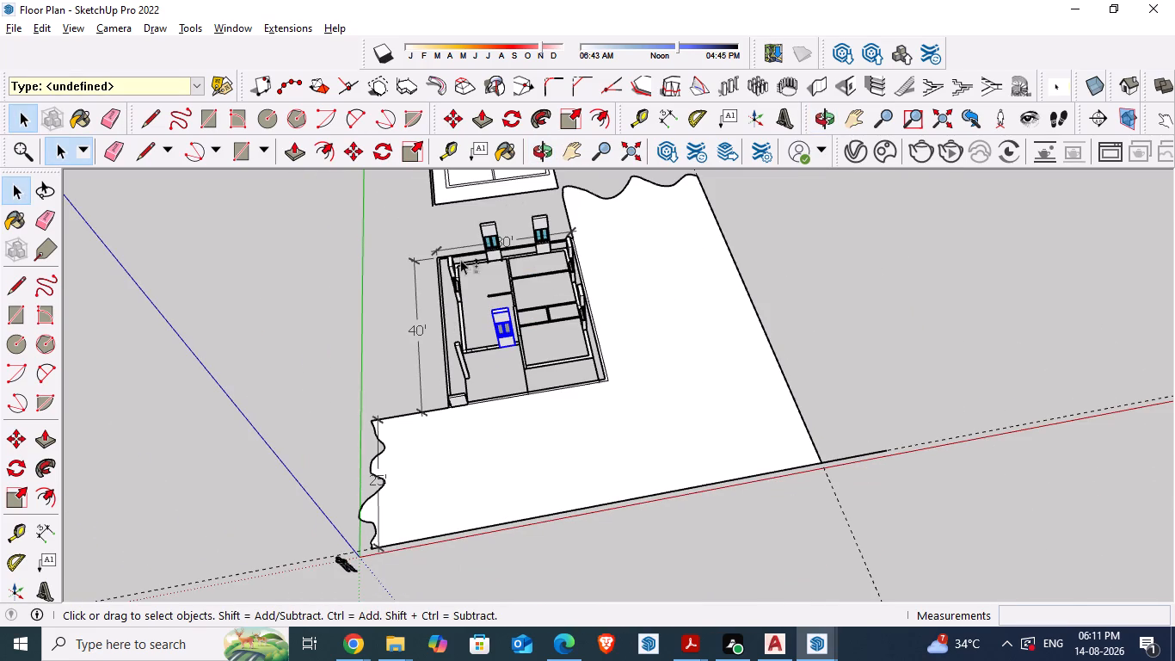
left_click(451, 269, "shift")
left_click(489, 231, "shift")
left_click(537, 227, "shift")
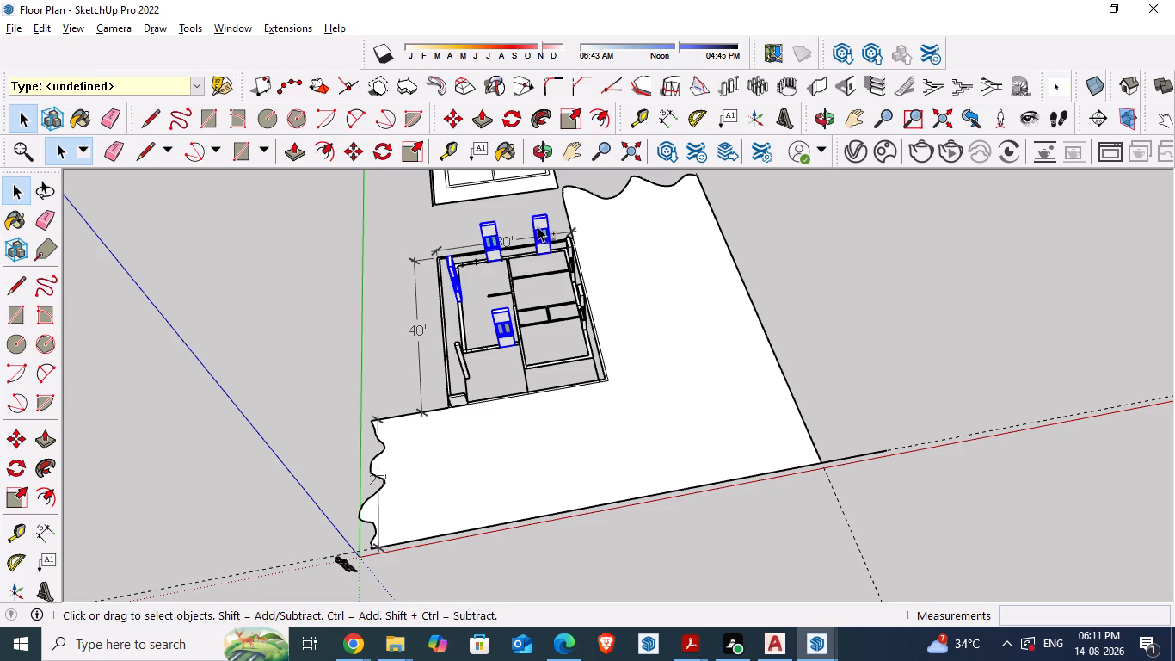
left_click(574, 260, "shift")
middle_click_drag(579, 300, 594, 288)
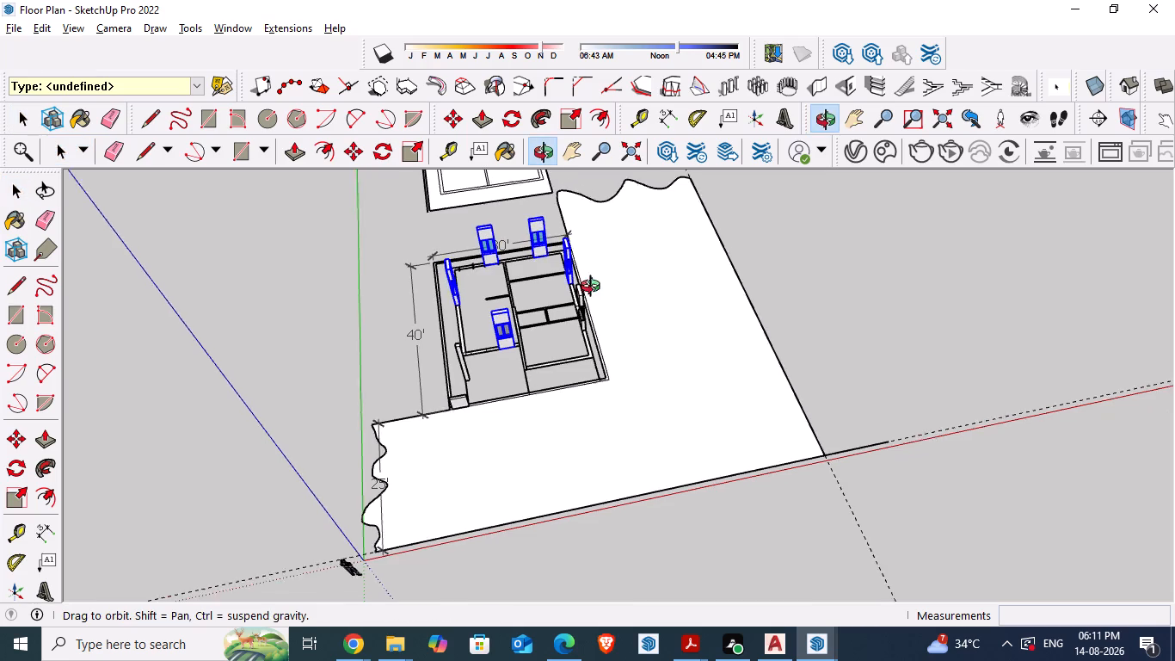
middle_click_drag(594, 288, 666, 254)
scroll(547, 305, "up", 6)
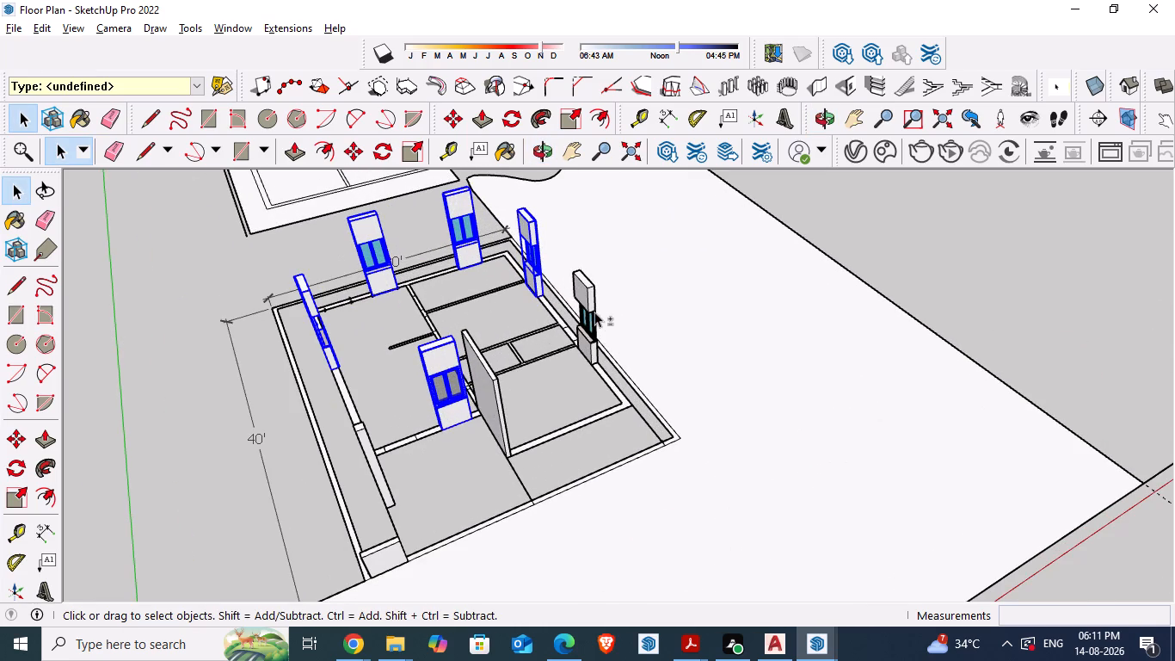
left_click(590, 309, "shift")
right_click(589, 309)
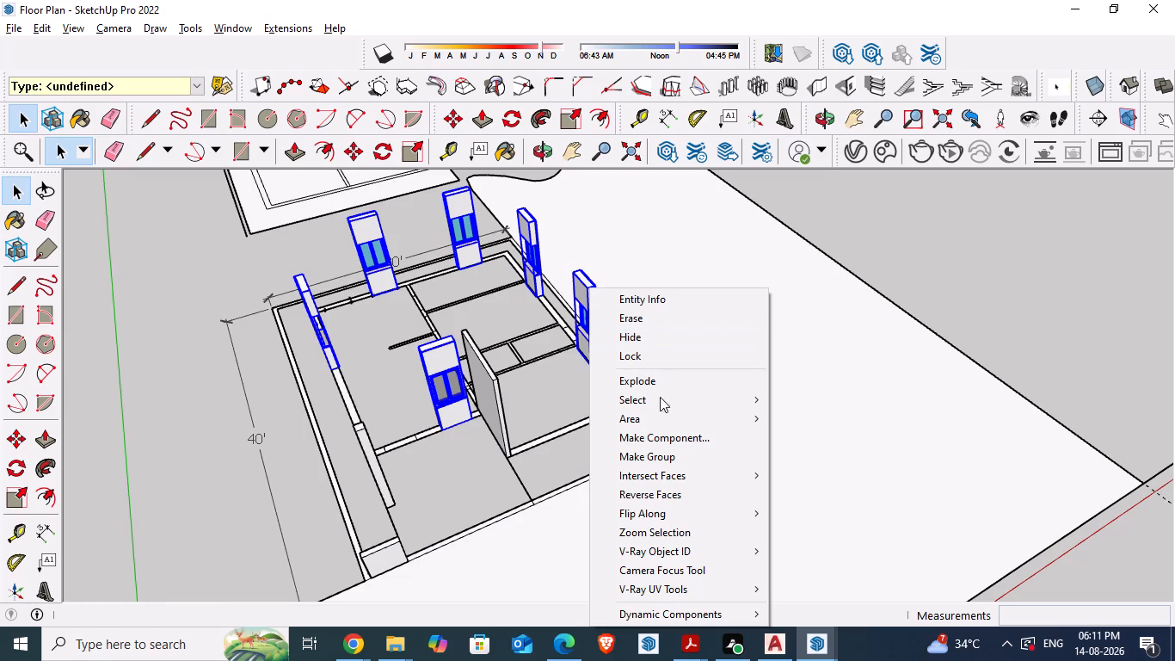
left_click(667, 435)
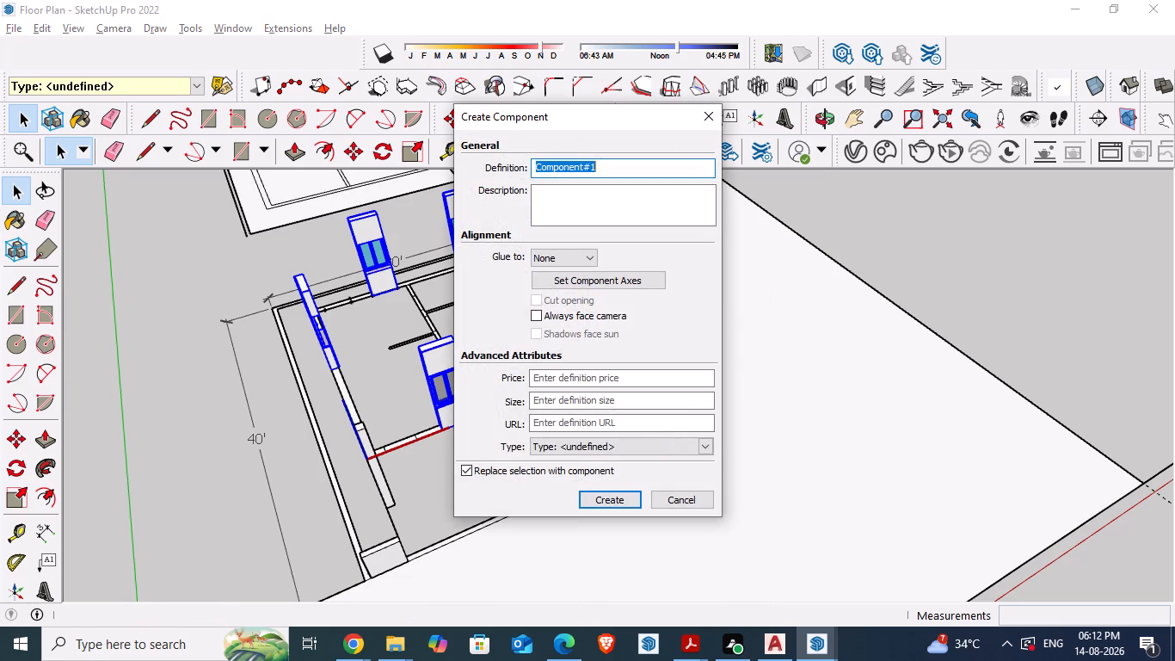
key("w")
key("w")
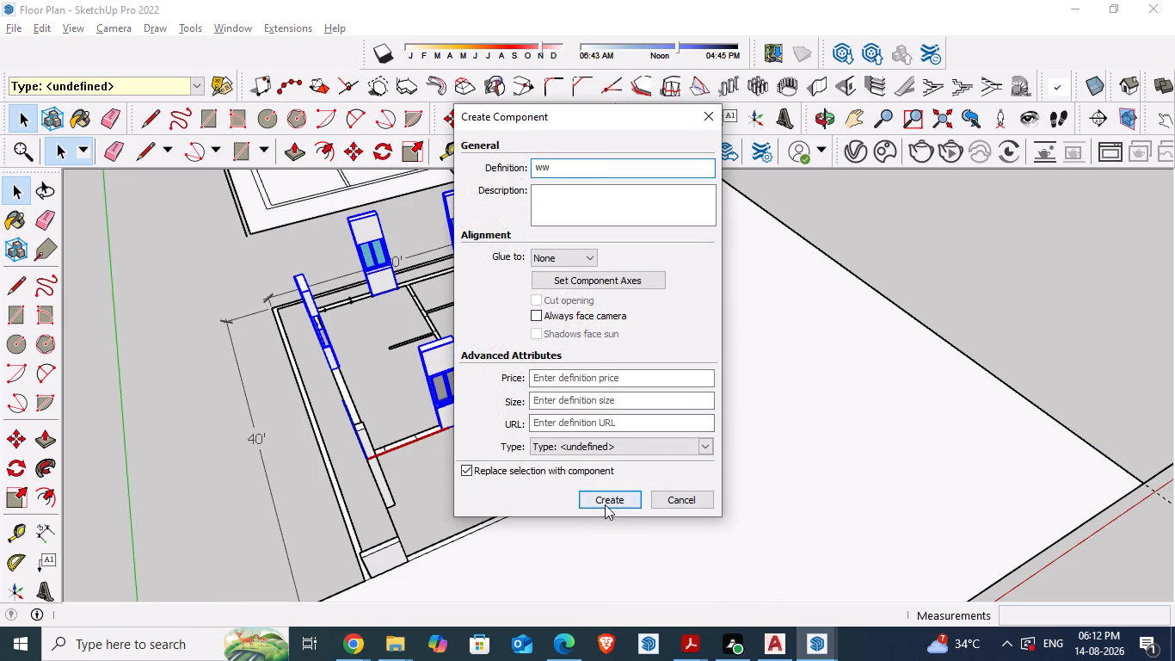
left_click(605, 504)
left_click(779, 347)
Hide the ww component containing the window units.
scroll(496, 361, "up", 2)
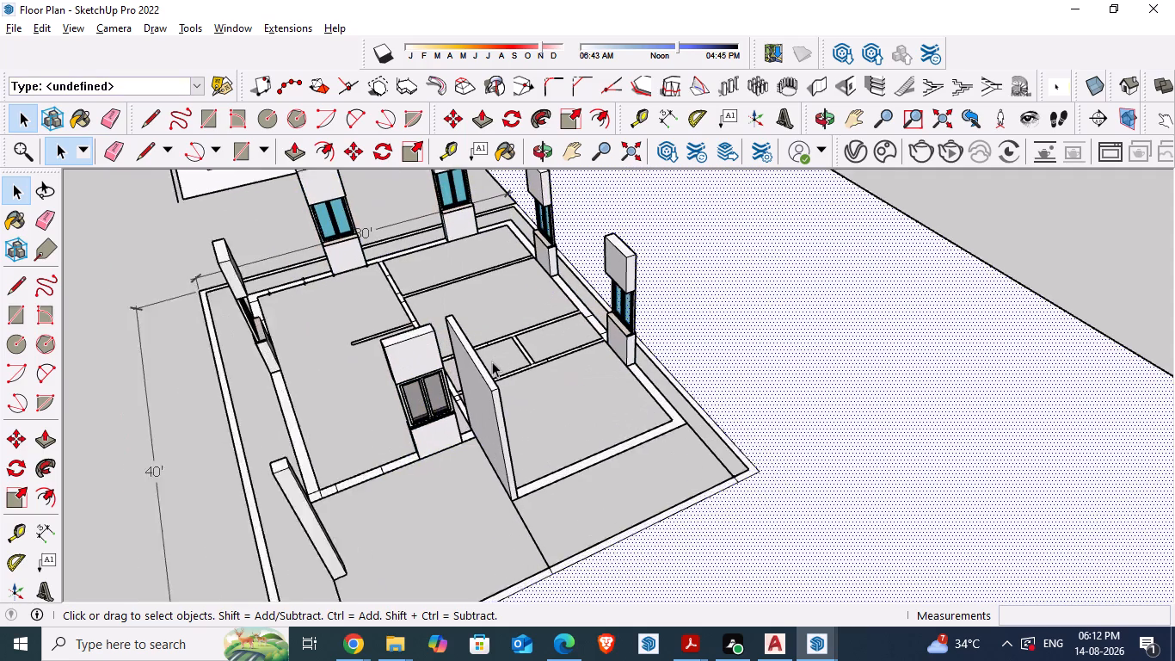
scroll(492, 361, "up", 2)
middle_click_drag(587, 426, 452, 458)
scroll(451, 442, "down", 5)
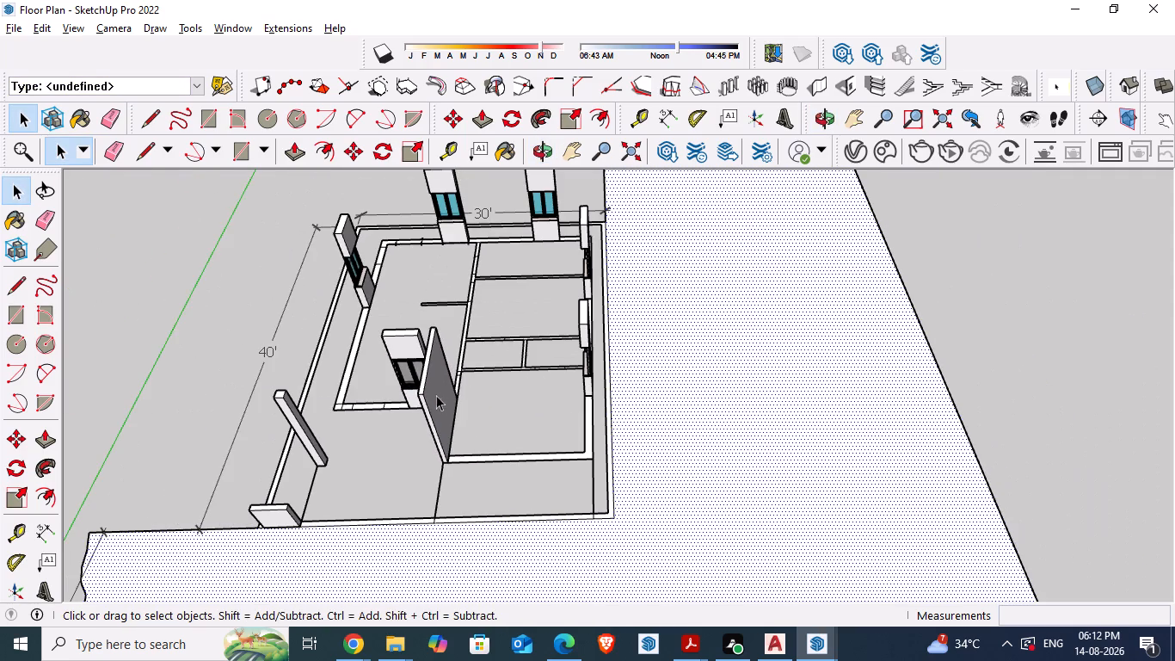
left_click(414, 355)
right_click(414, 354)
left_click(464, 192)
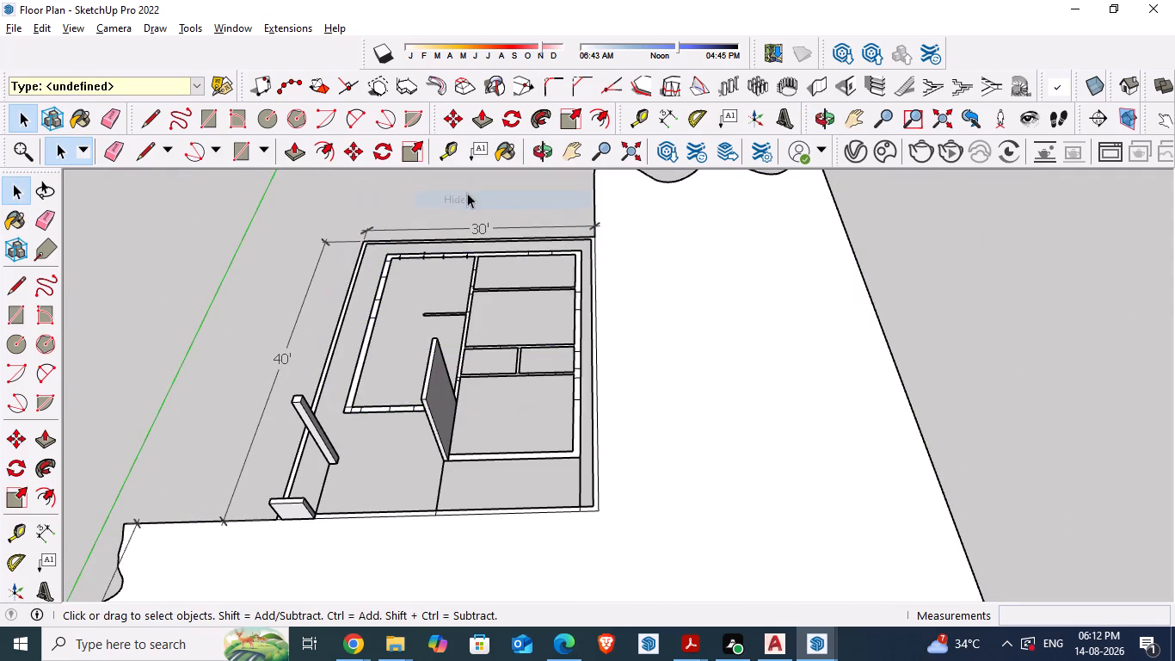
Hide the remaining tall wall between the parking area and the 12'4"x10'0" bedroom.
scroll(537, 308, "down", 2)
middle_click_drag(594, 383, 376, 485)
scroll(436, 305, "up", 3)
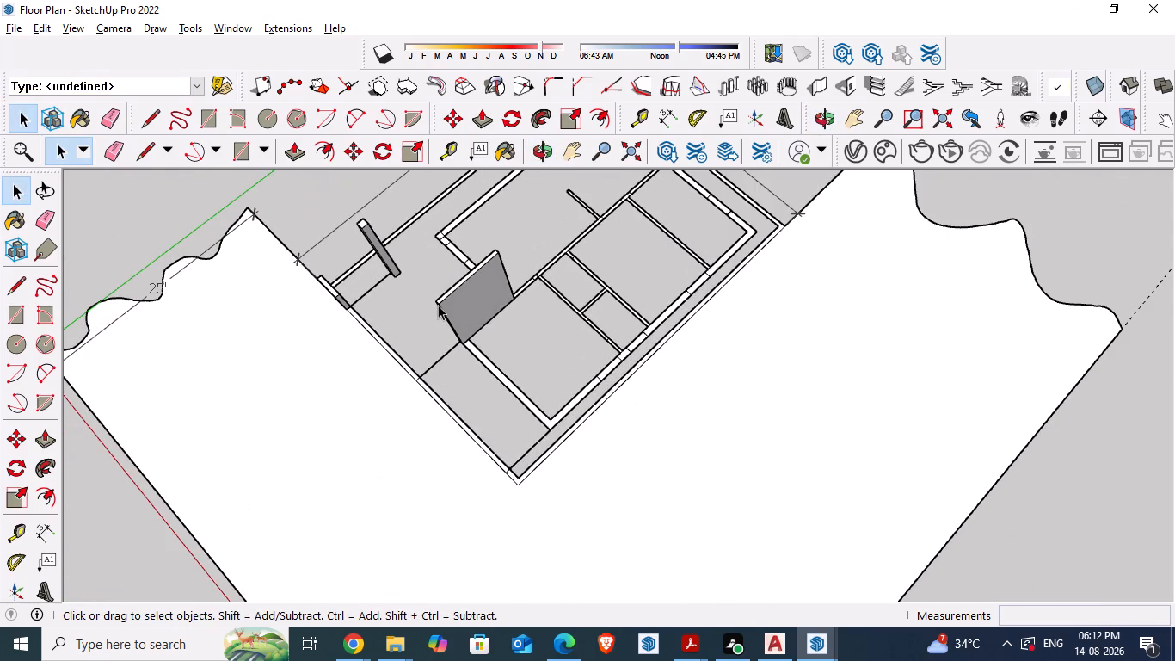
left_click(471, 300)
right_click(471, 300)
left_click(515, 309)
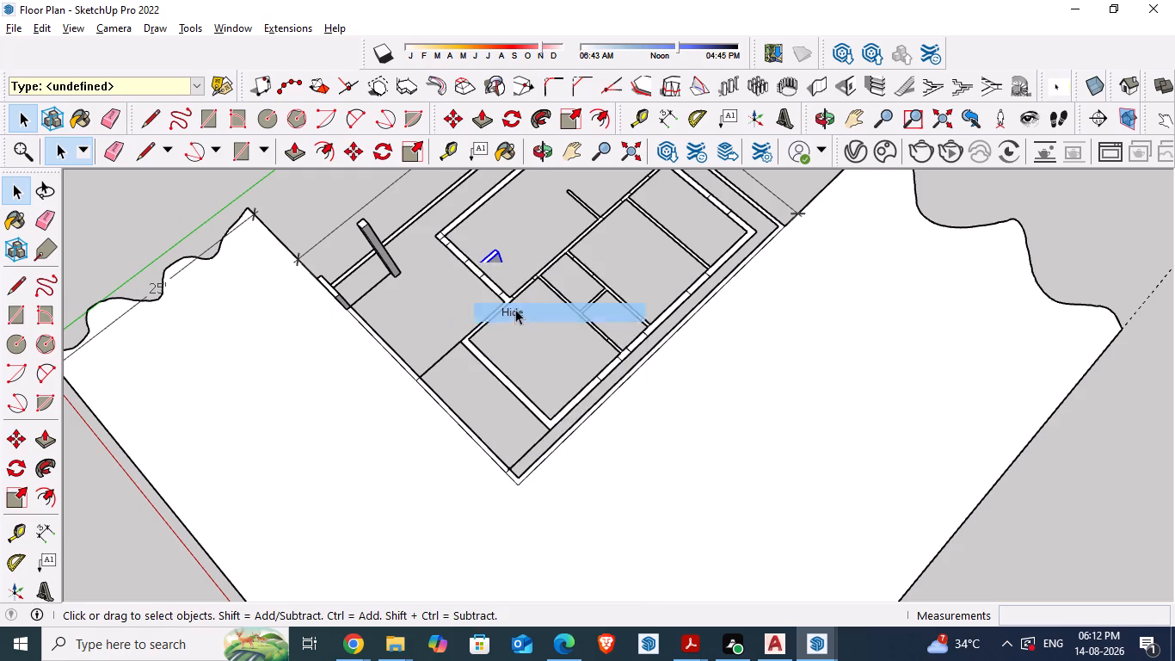
Unhide all hidden geometry in the model.
scroll(530, 355, "down", 3)
middle_click_drag(698, 404, 514, 523)
scroll(503, 514, "down", 5)
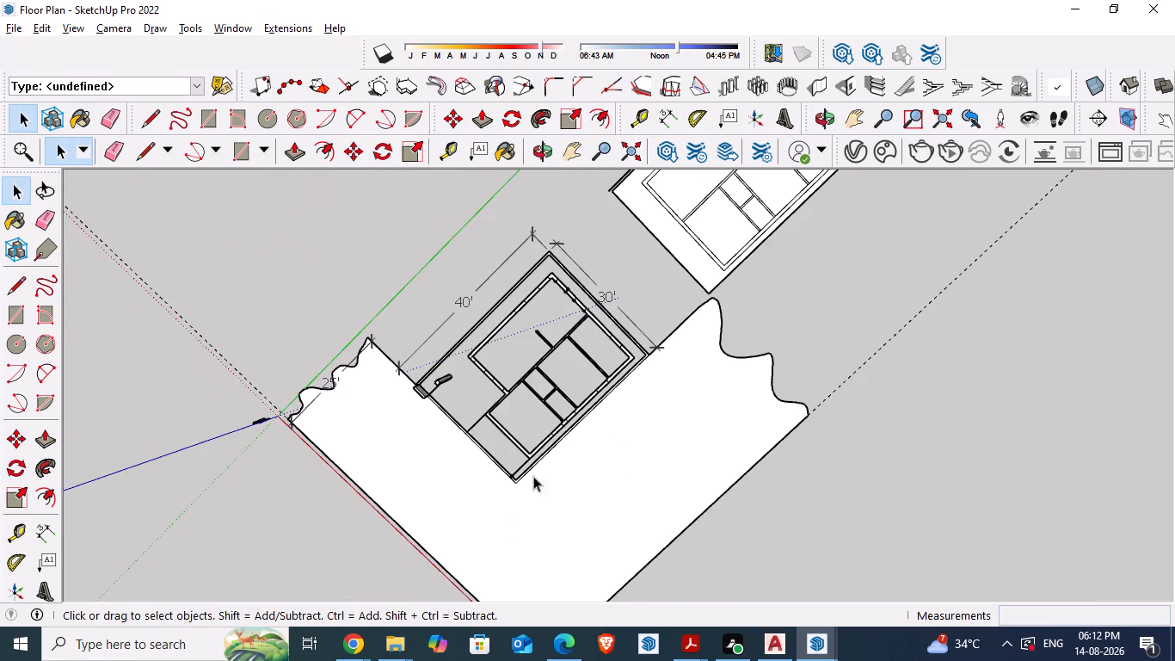
left_click(43, 25)
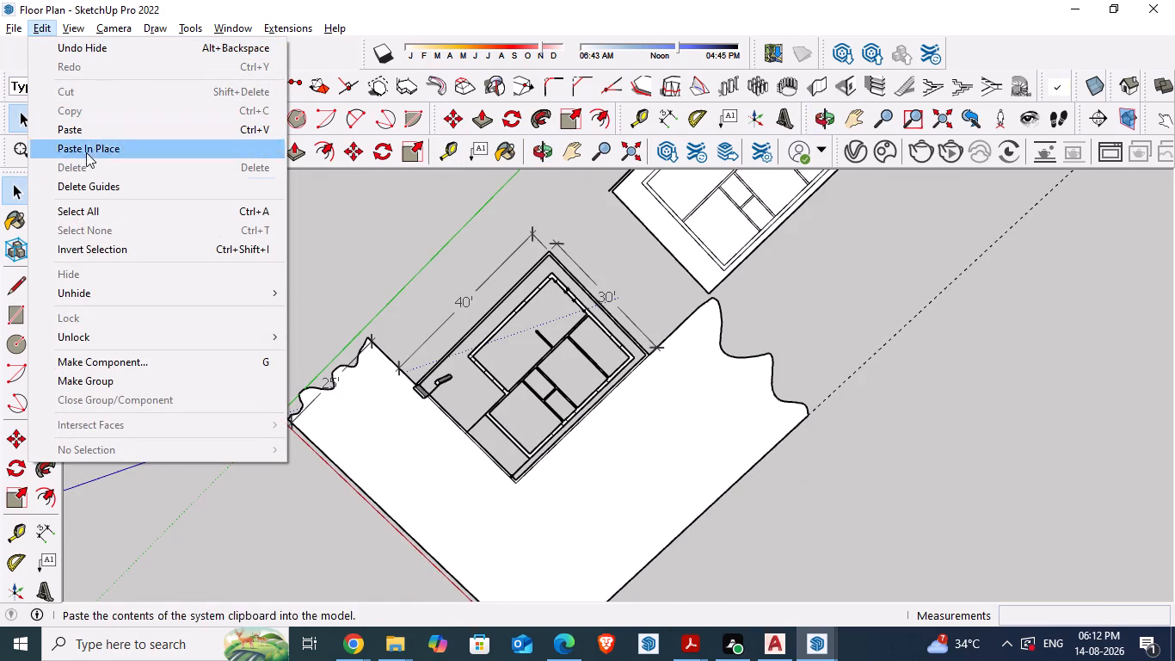
left_click(81, 296)
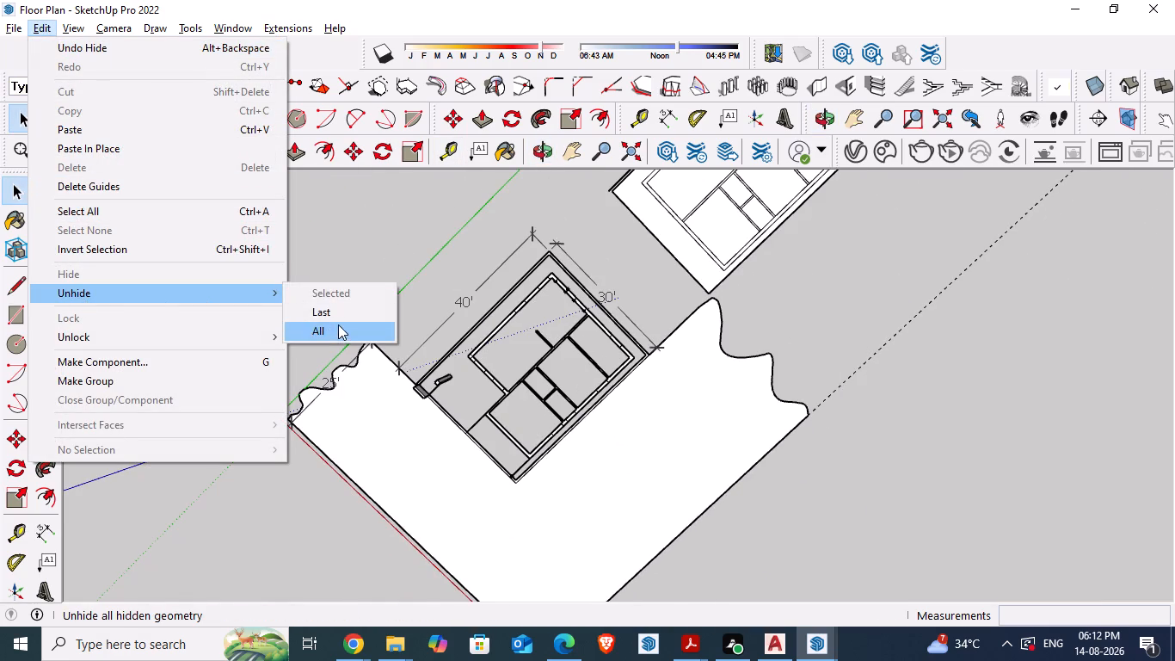
left_click(327, 330)
Examine the installed windows and their glass from outside, along the bedrooms' outer walls facing the 33'0" road.
scroll(508, 400, "up", 5)
middle_click_drag(524, 433, 393, 272)
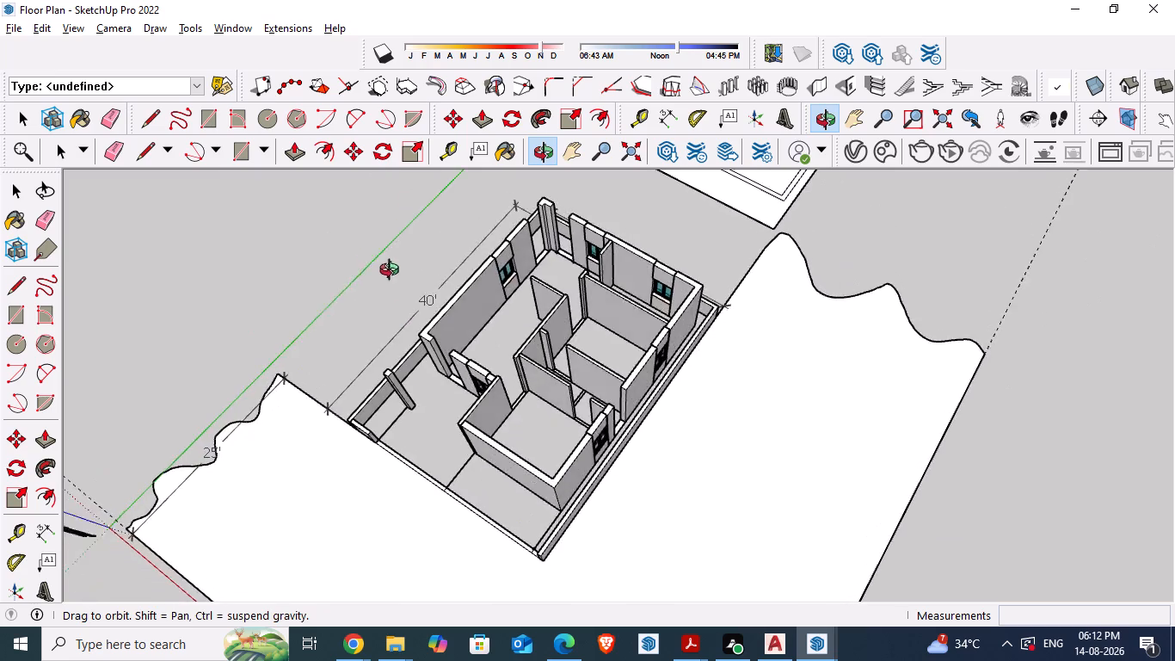
middle_click_drag(393, 272, 406, 237)
scroll(557, 405, "up", 4)
middle_click_drag(691, 473, 552, 375)
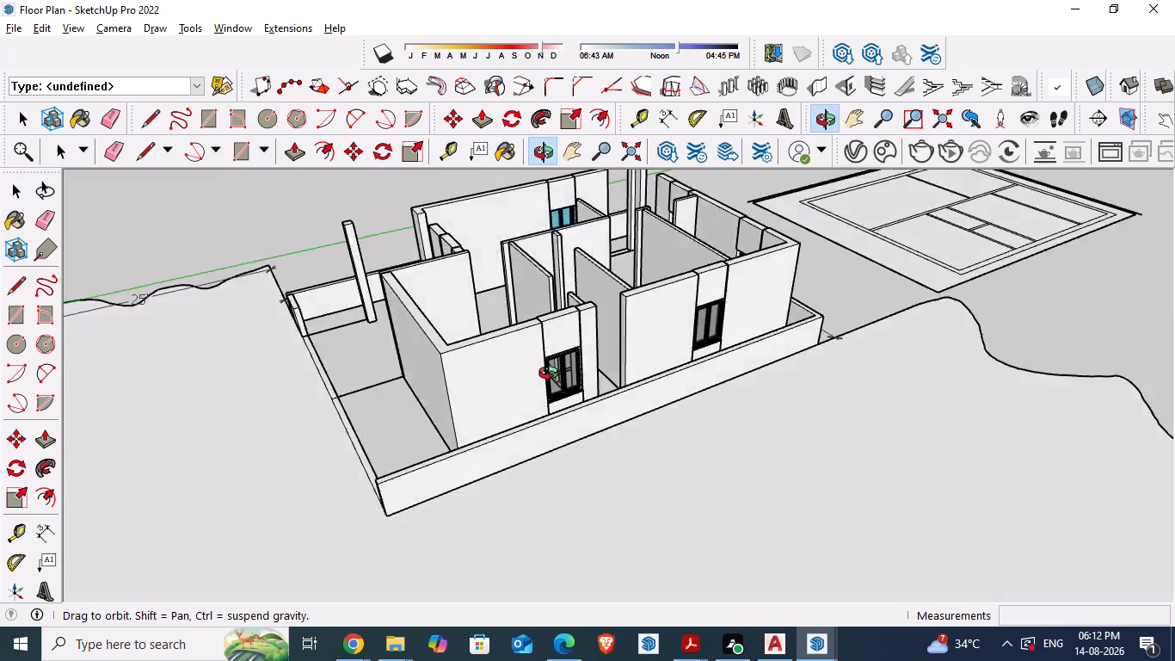
middle_click_drag(552, 375, 495, 375)
scroll(548, 363, "up", 4)
middle_click_drag(716, 424, 600, 369)
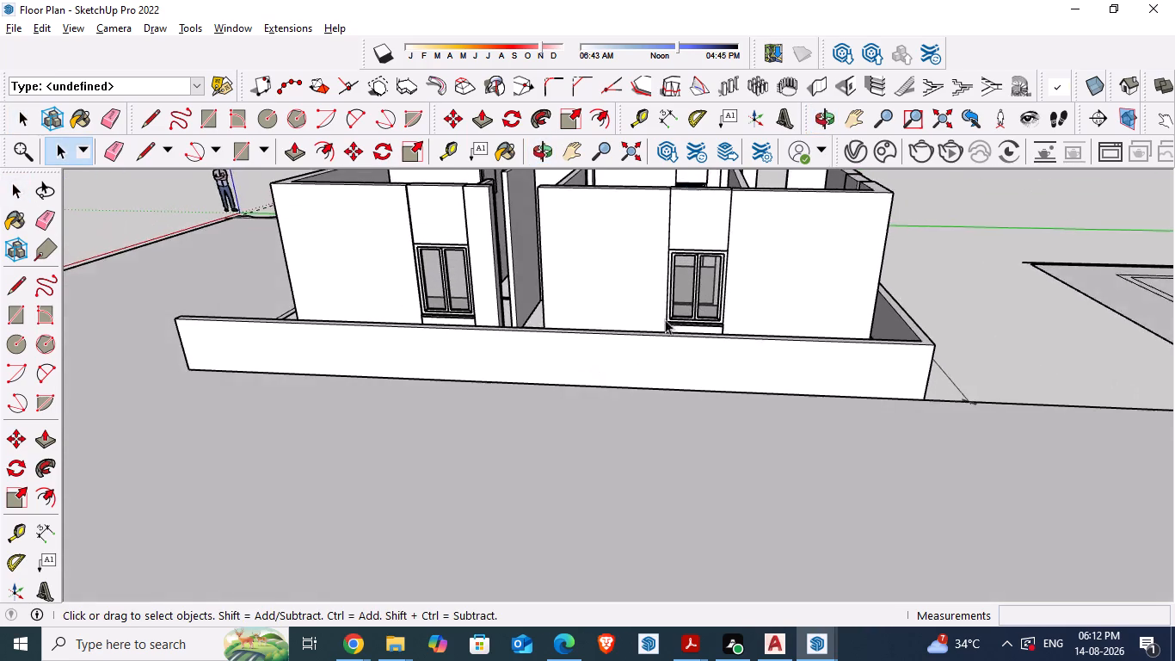
scroll(676, 305, "up", 3)
left_click(655, 470)
scroll(756, 290, "up", 4)
middle_click_drag(864, 294, 286, 302)
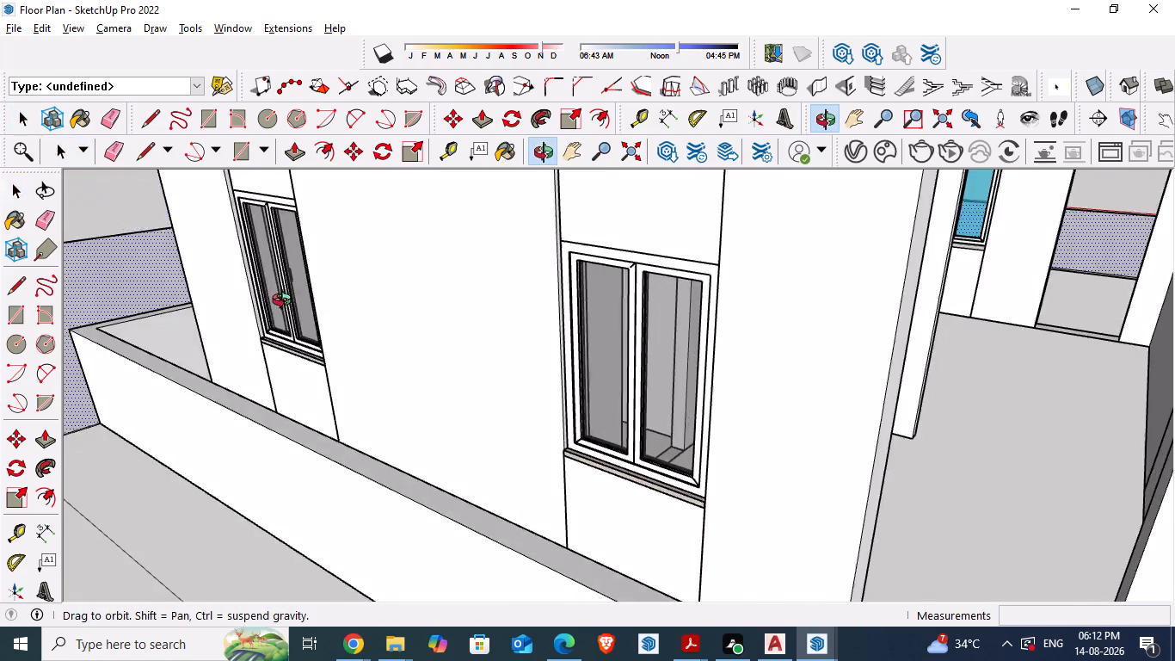
middle_click_drag(286, 302, 286, 300)
scroll(443, 298, "down", 5)
middle_click_drag(719, 337, 457, 453)
middle_click_drag(1101, 398, 714, 275)
middle_click_drag(601, 332, 1174, 377)
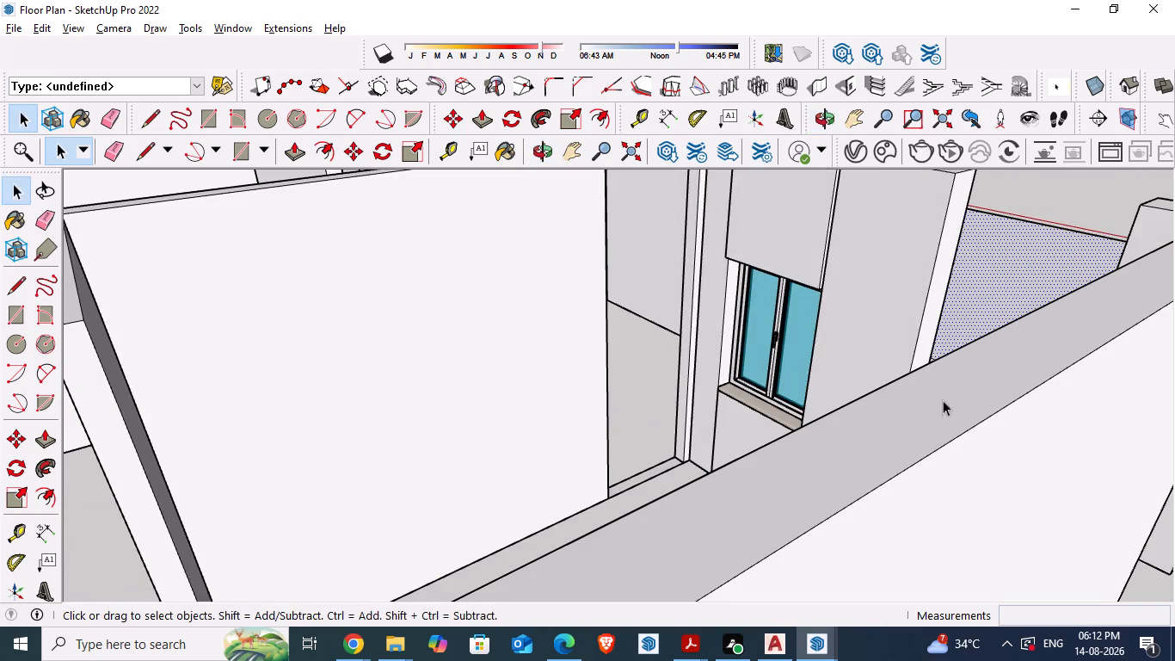
middle_click_drag(691, 428, 1174, 439)
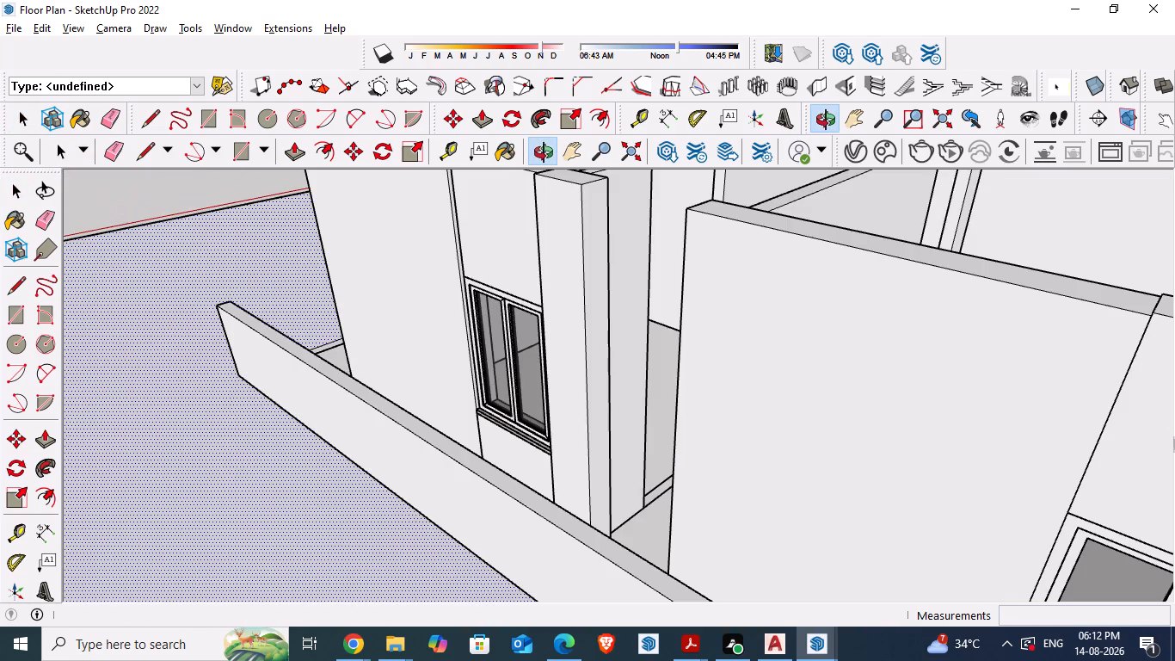
middle_click_drag(479, 354, 663, 357)
Paint both glass panes of the two-pane window in the outer side wall with Translucent Glass Tinted.
scroll(771, 376, "up", 8)
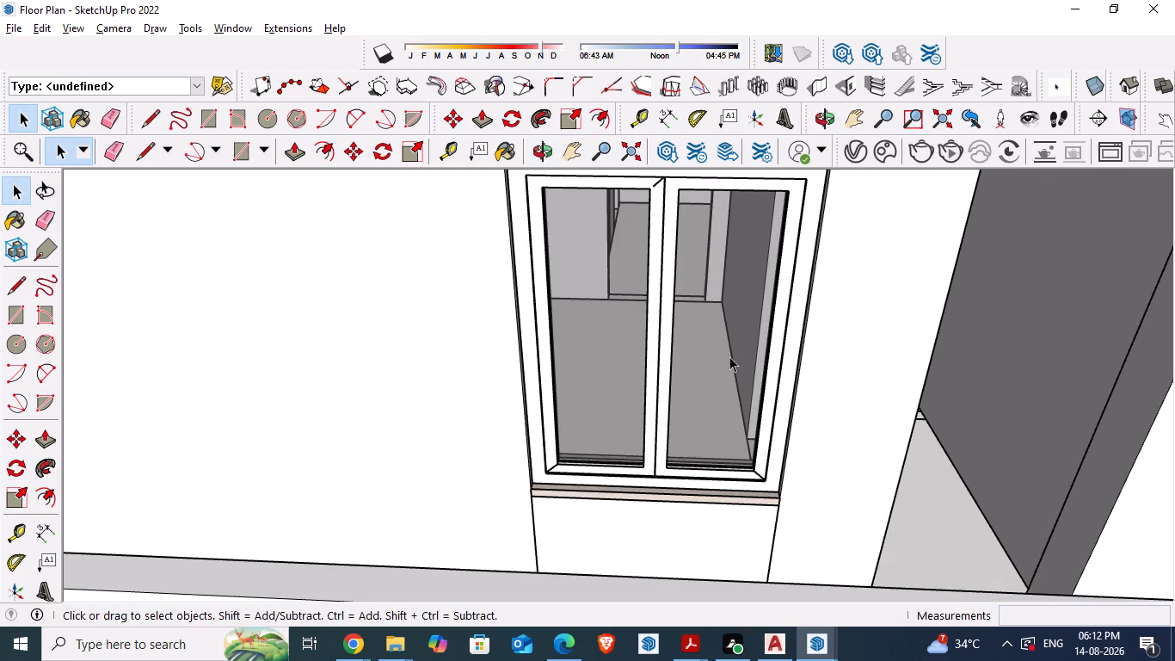
double_click(729, 356)
triple_click(717, 350)
left_click(717, 350)
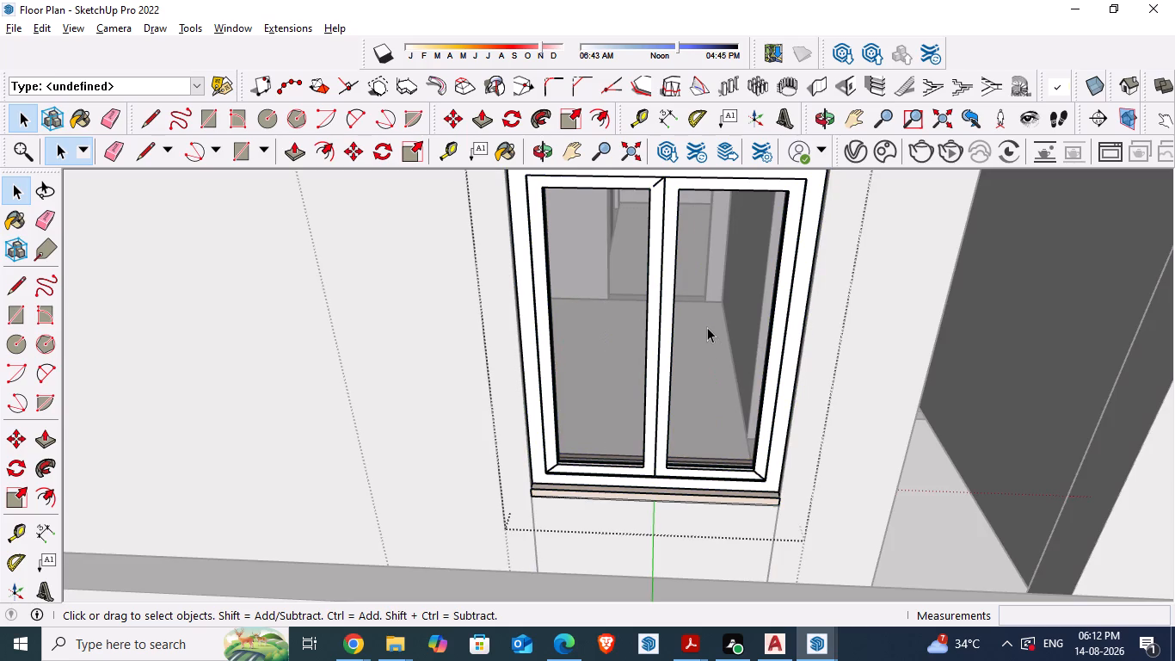
left_click(707, 327)
left_click(707, 327)
double_click(707, 327)
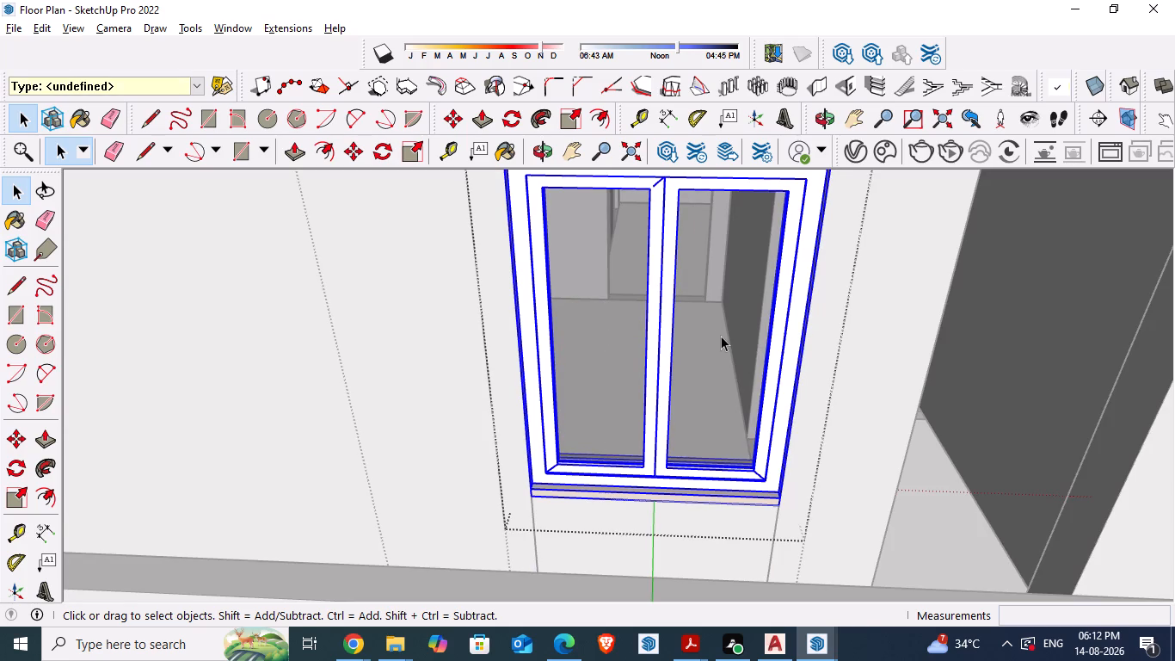
middle_click_drag(730, 344, 595, 350)
scroll(437, 345, "up", 4)
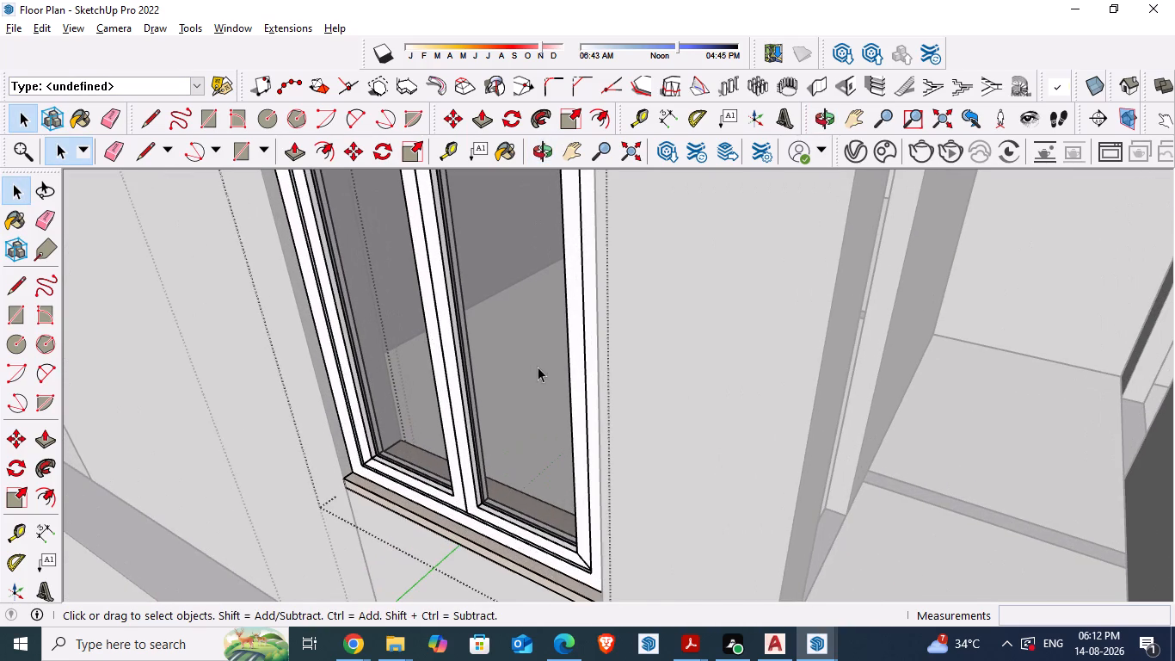
left_click(538, 367)
triple_click(520, 362)
left_click(520, 362)
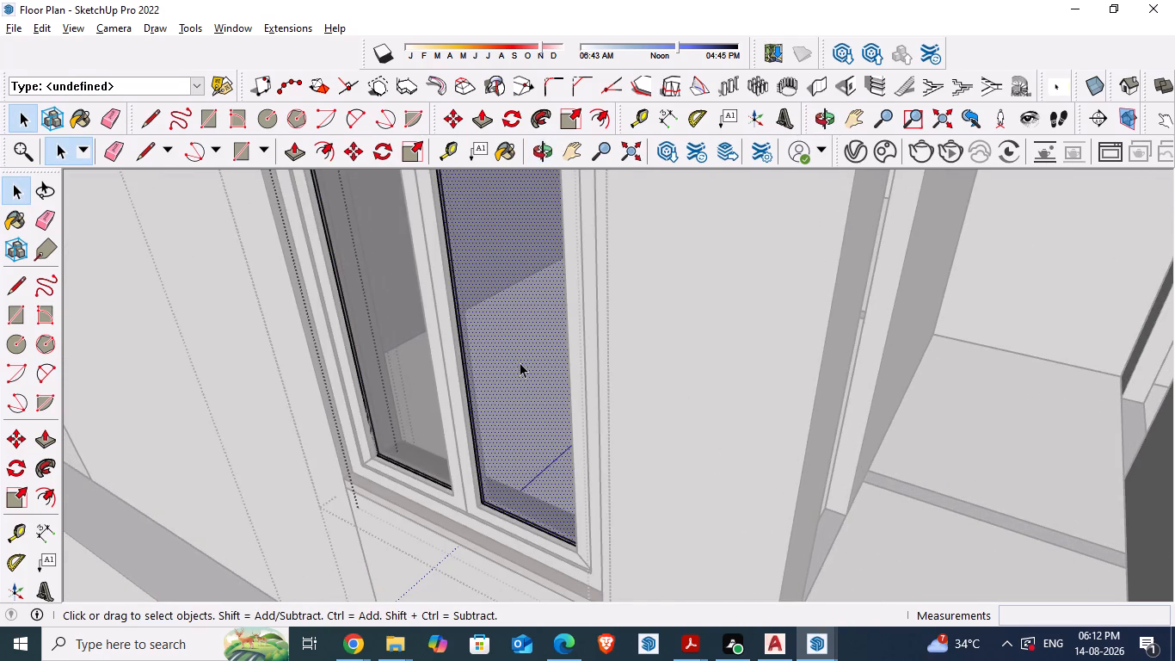
left_click(536, 311)
right_click(524, 292)
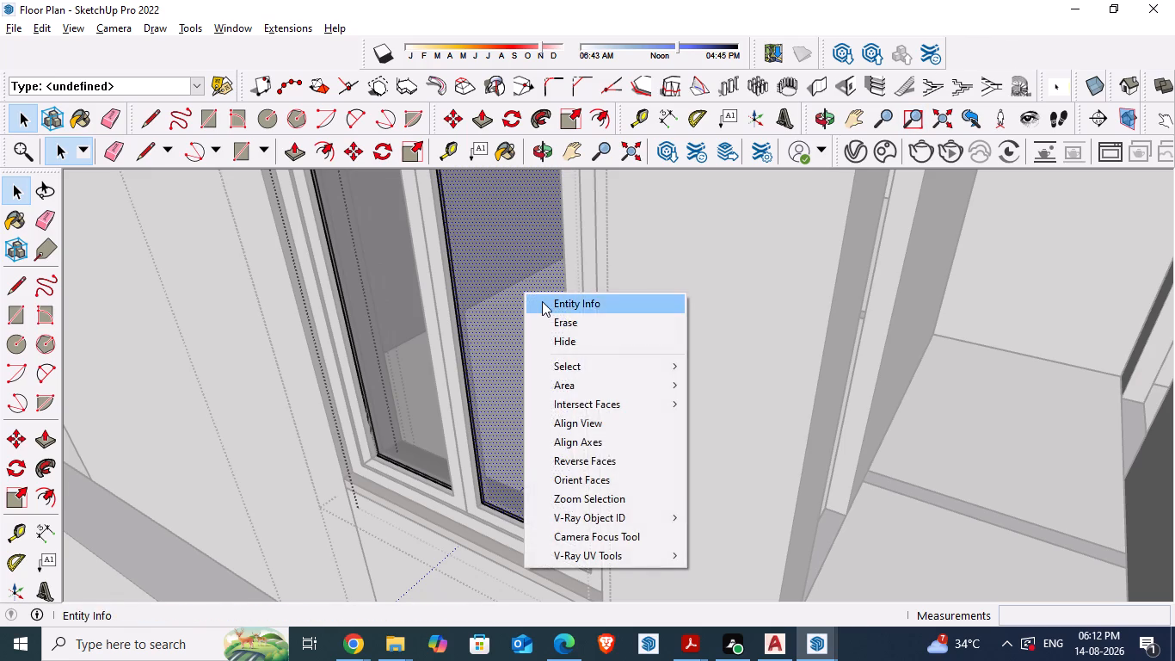
left_click(542, 301)
left_click(526, 304)
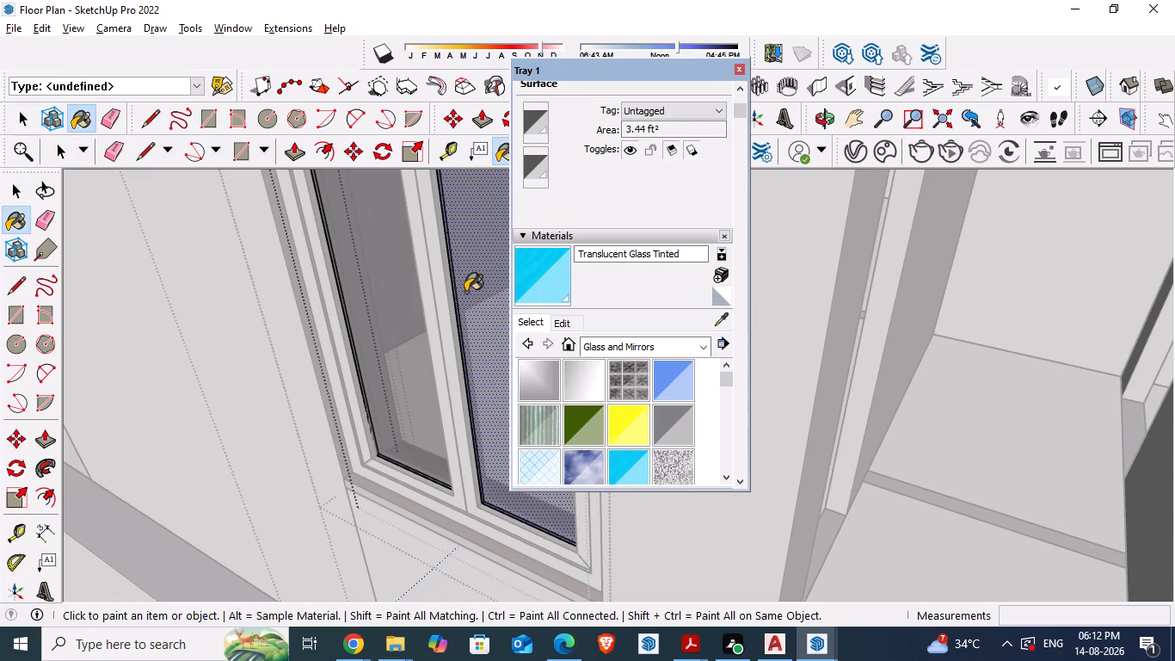
left_click(470, 283)
left_click(405, 283)
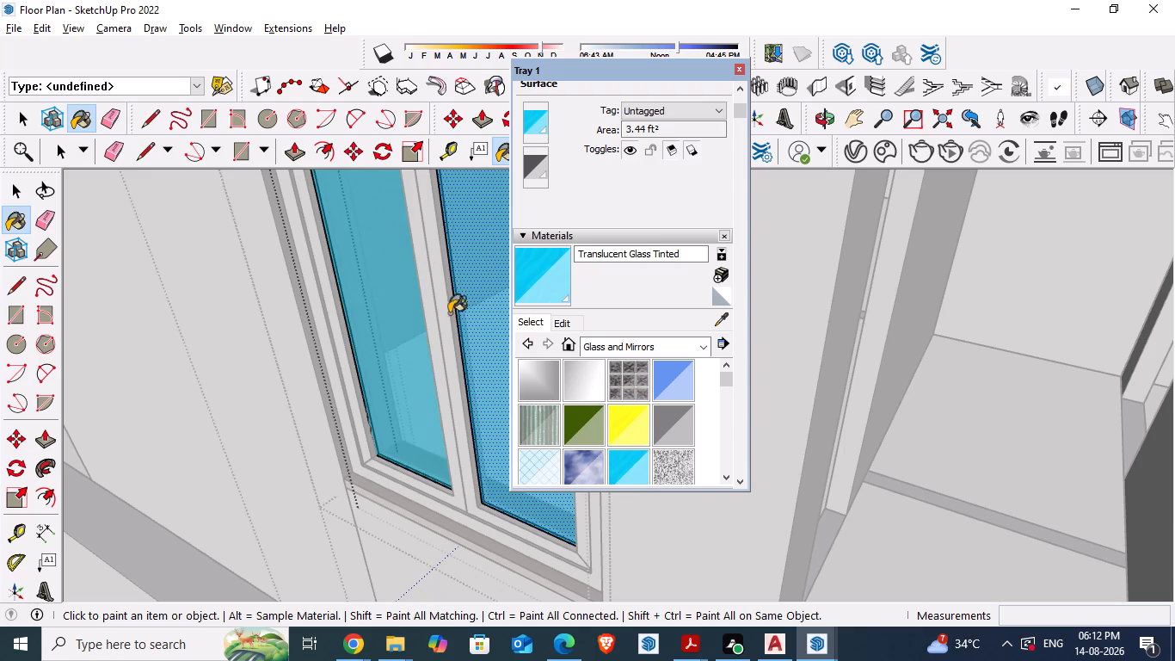
scroll(492, 375, "down", 8)
left_click_drag(660, 71, 1135, 124)
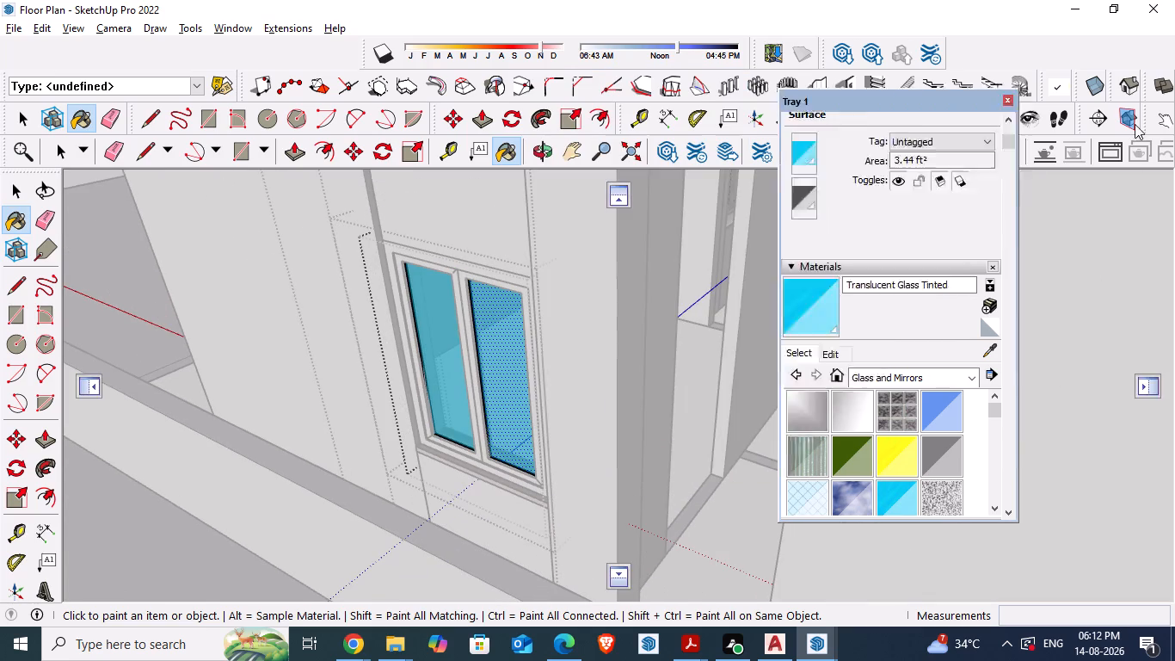
left_click_drag(1135, 124, 1174, 127)
Save the model.
scroll(543, 431, "down", 9)
middle_click_drag(826, 421, 435, 358)
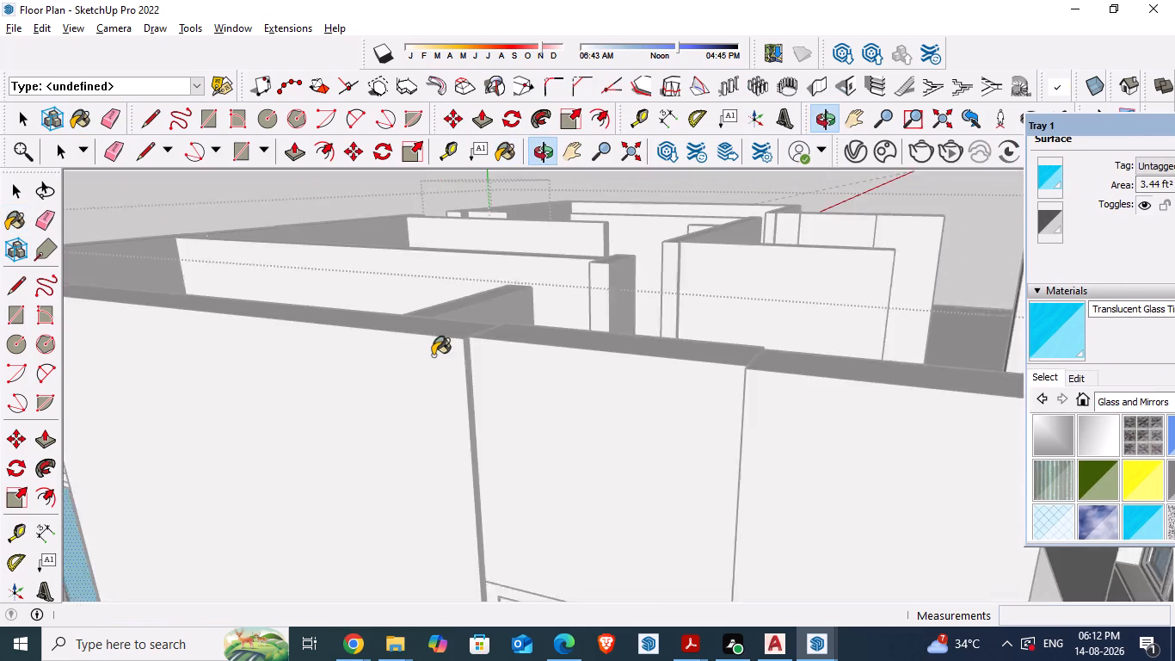
scroll(433, 355, "down", 6)
scroll(496, 323, "down", 5)
middle_click_drag(671, 373, 449, 361)
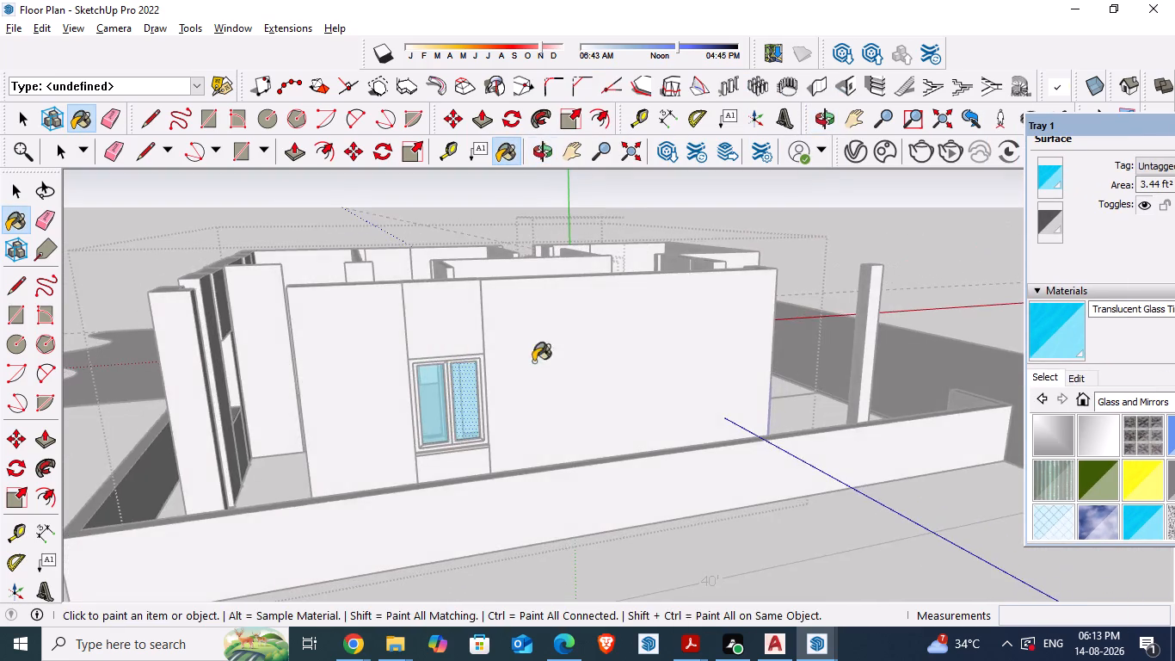
scroll(568, 361, "down", 5)
scroll(731, 392, "down", 1)
middle_click_drag(732, 392, 343, 410)
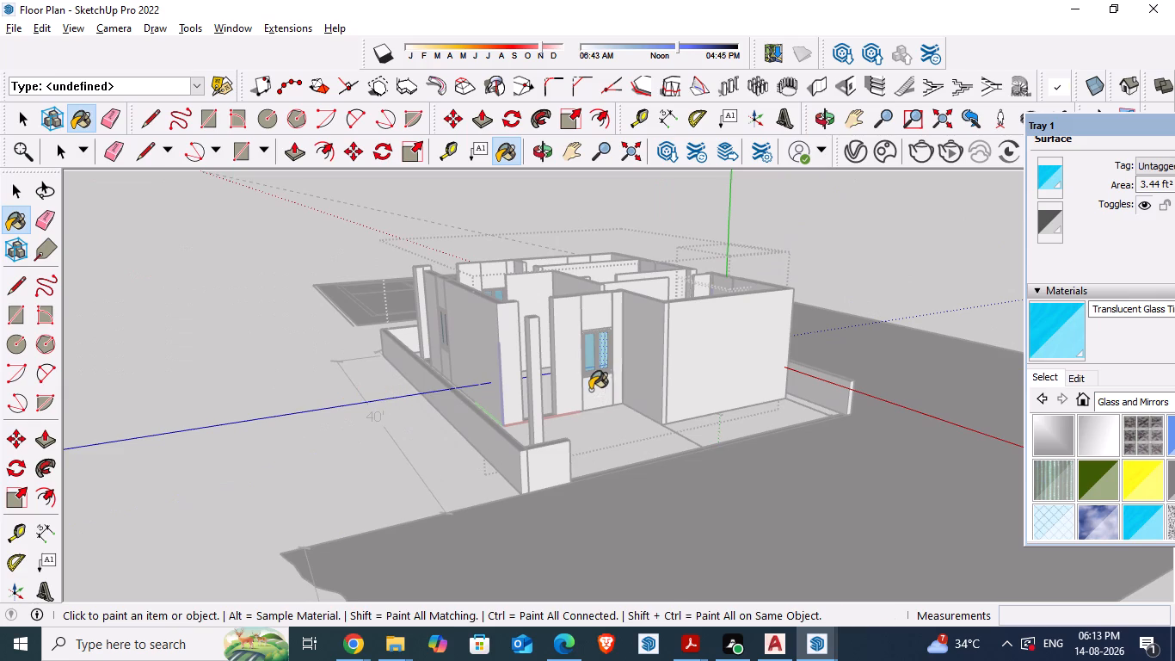
key("ctrl+s")
Finish editing the nested window components, return to the top level of the model, and close the materials tray.
key("space")
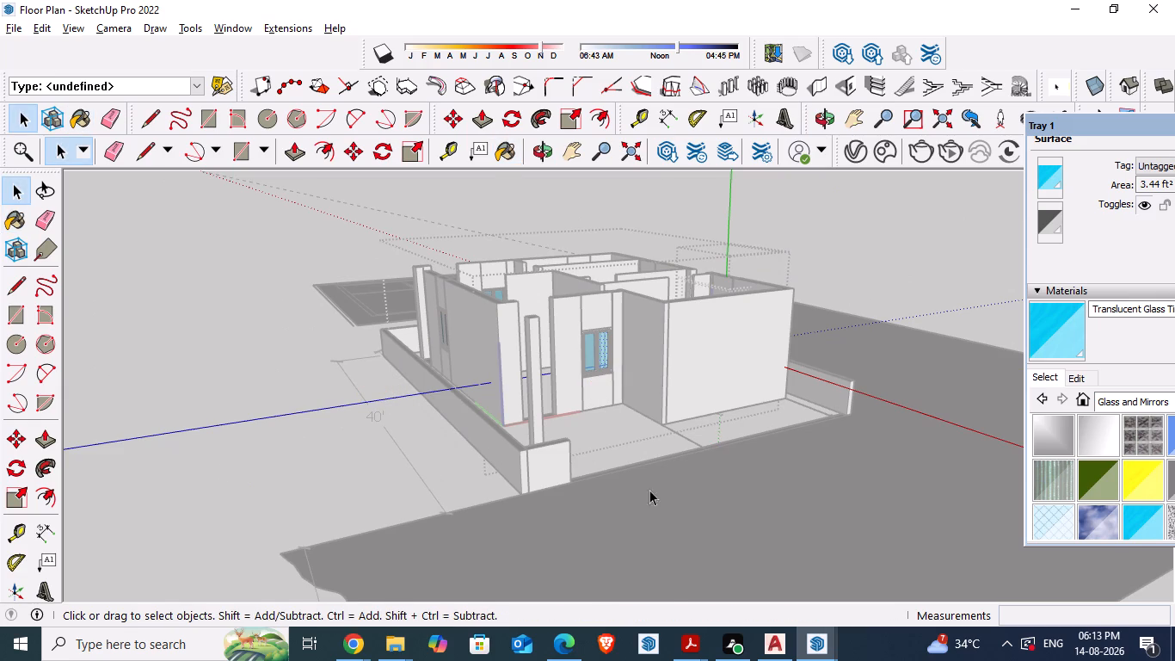
left_click(218, 465)
scroll(218, 465, "down", 13)
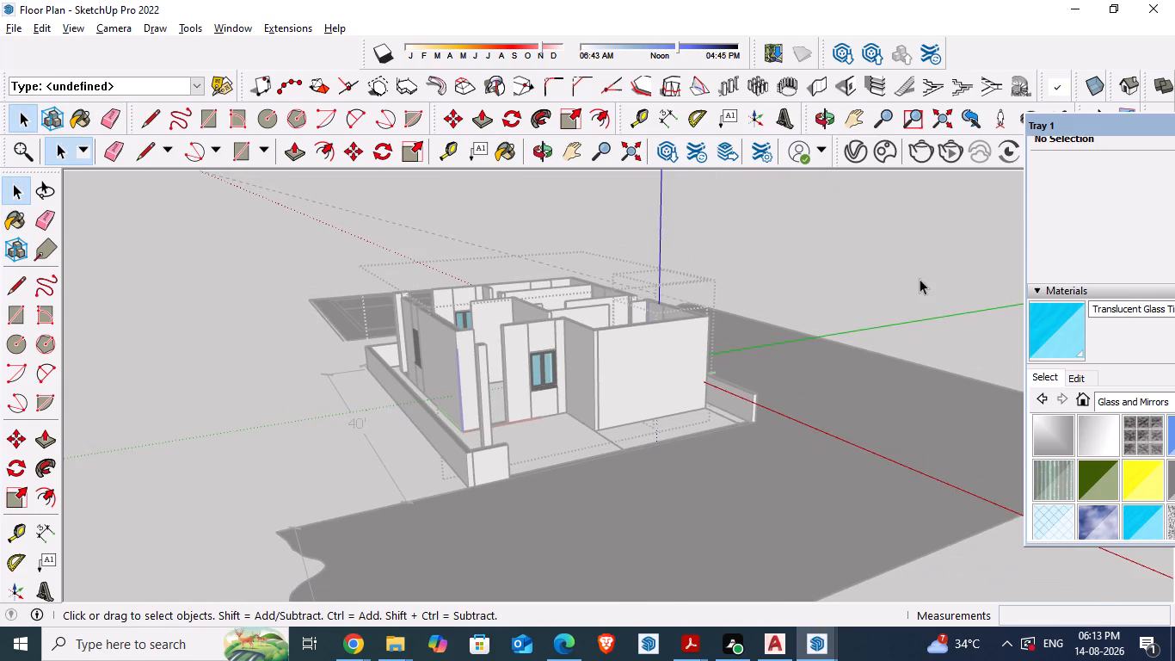
triple_click(920, 279)
left_click_drag(1084, 121, 884, 119)
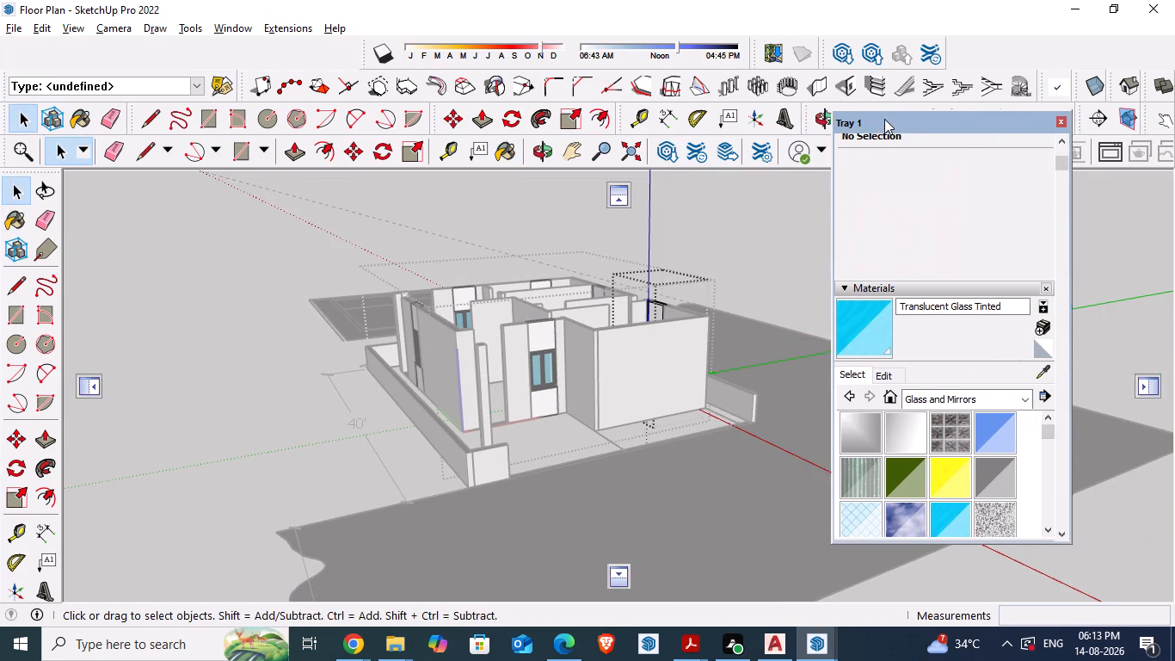
left_click_drag(884, 119, 832, 119)
left_click(1002, 119)
scroll(664, 377, "down", 5)
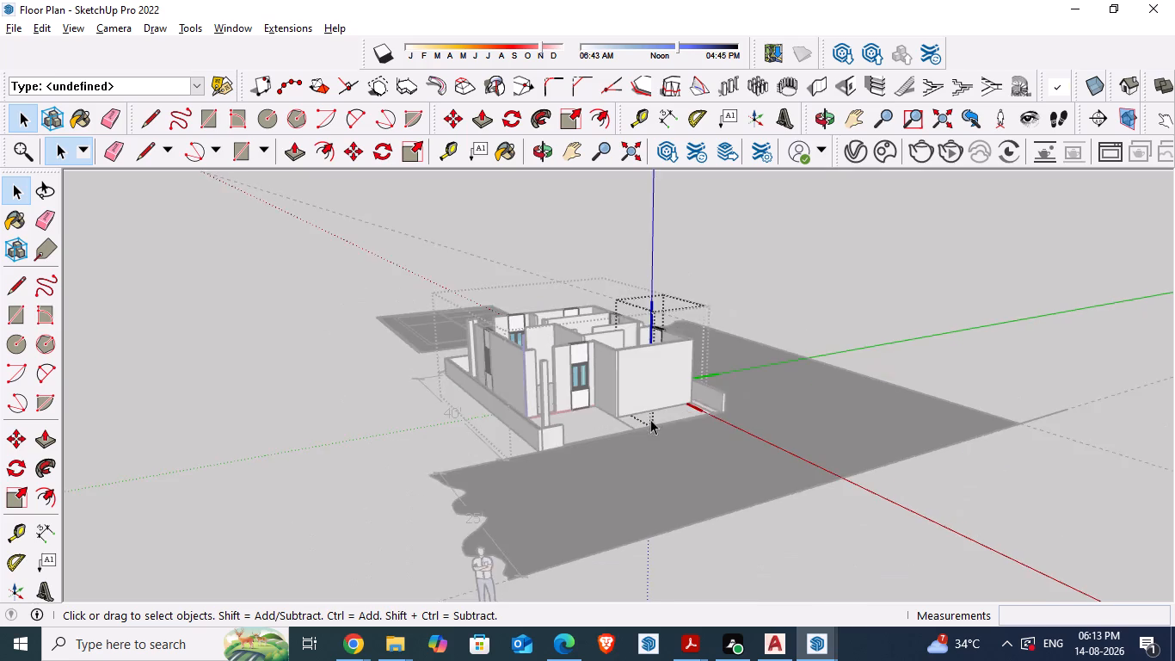
scroll(650, 419, "down", 13)
triple_click(836, 306)
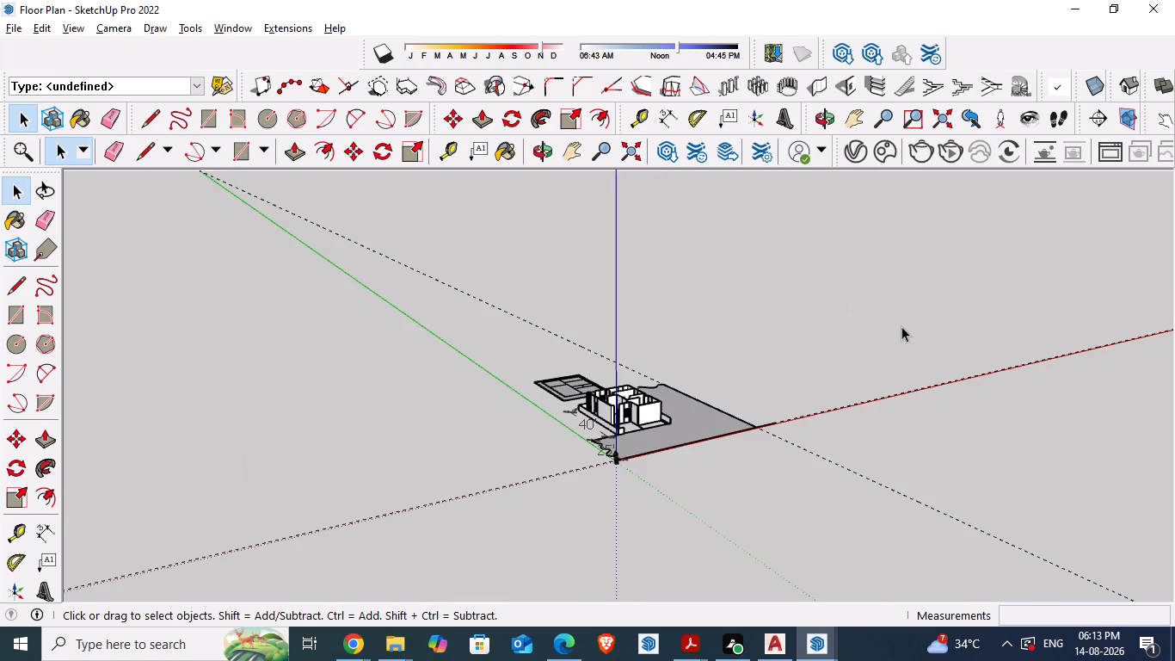
Erase the long dashed guide lines running across the site.
scroll(901, 326, "down", 1)
middle_click_drag(900, 326, 704, 275)
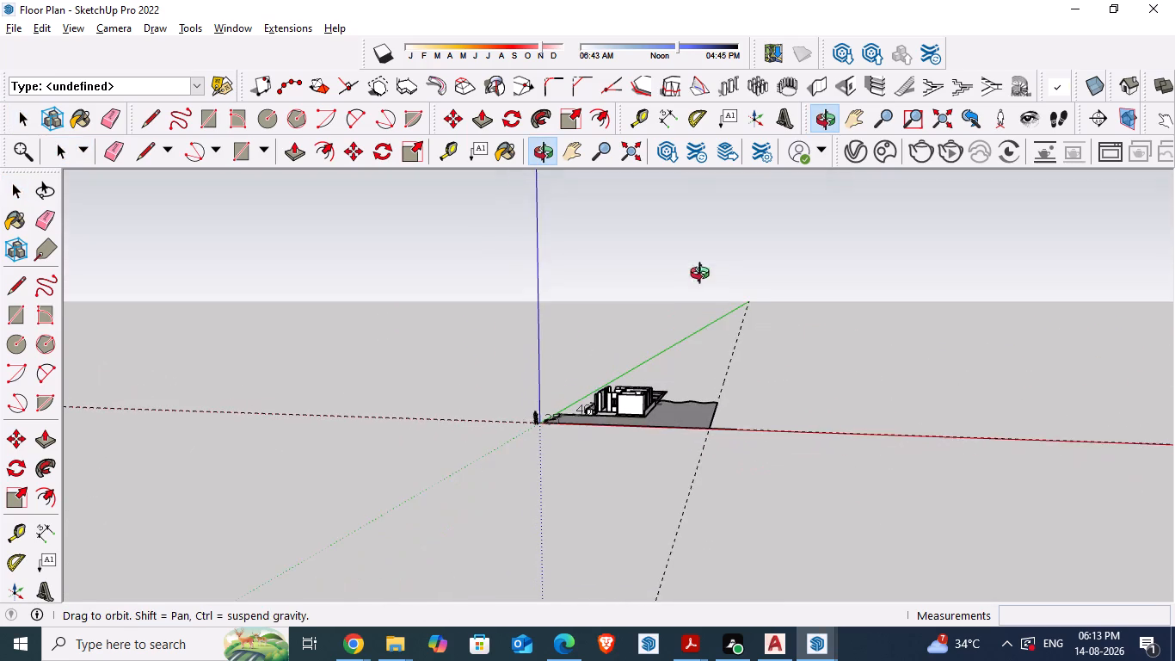
middle_click_drag(704, 275, 704, 273)
key("e")
left_click_drag(692, 497, 638, 493)
left_click_drag(411, 346, 436, 441)
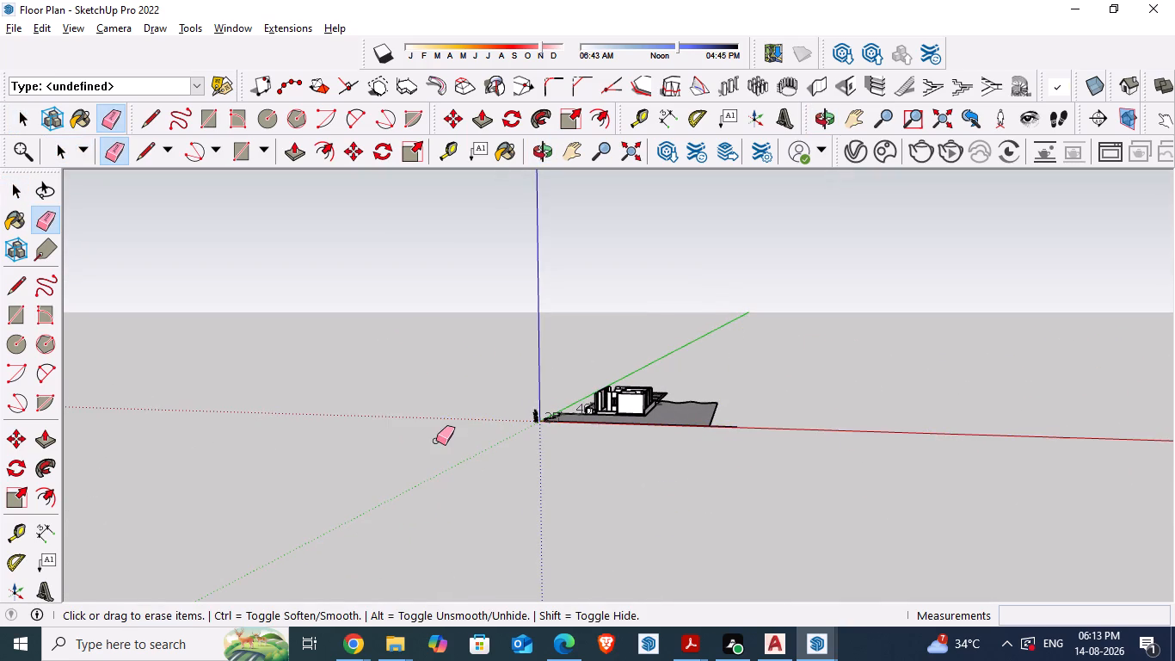
Examine the front of the house from the road side, including the parking area, front window and compound walls.
scroll(499, 424, "up", 5)
scroll(667, 389, "up", 4)
middle_click_drag(723, 431, 716, 611)
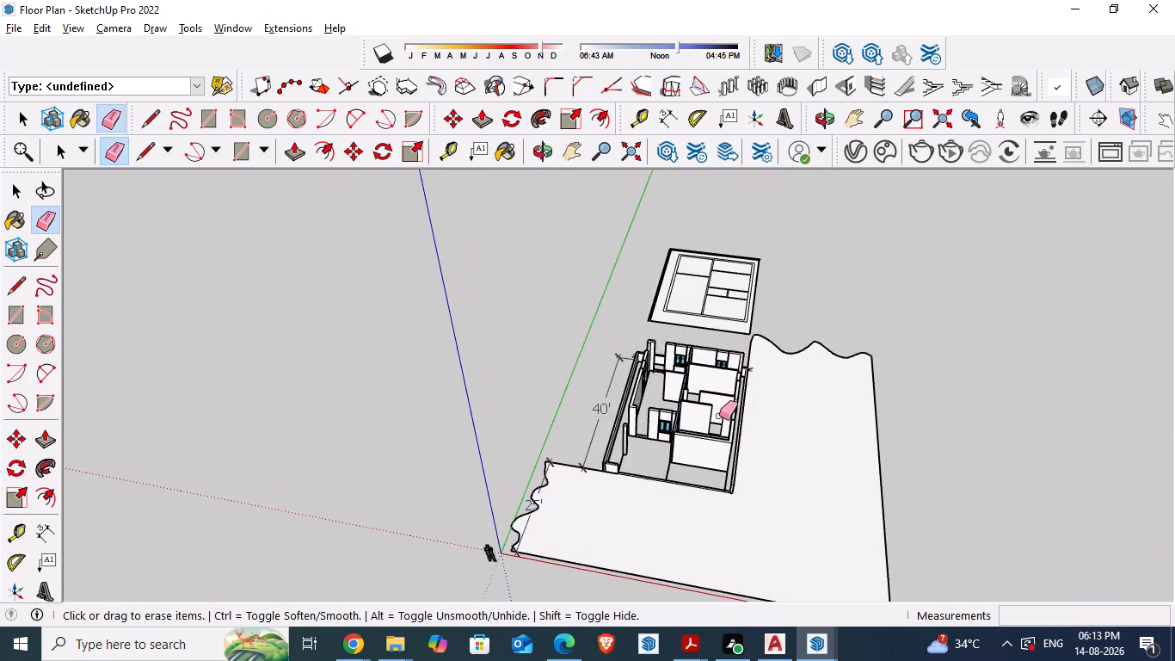
scroll(717, 415, "up", 9)
scroll(643, 485, "up", 1)
middle_click_drag(643, 485, 698, 505)
scroll(590, 491, "up", 3)
middle_click_drag(581, 539, 560, 372)
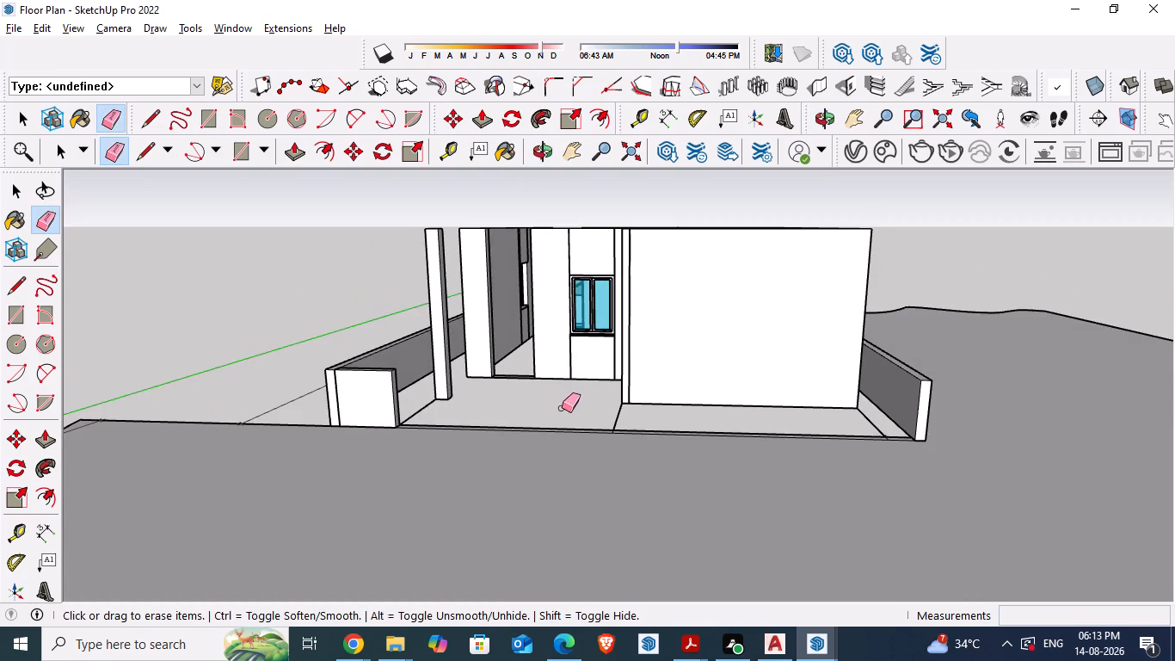
scroll(790, 454, "up", 3)
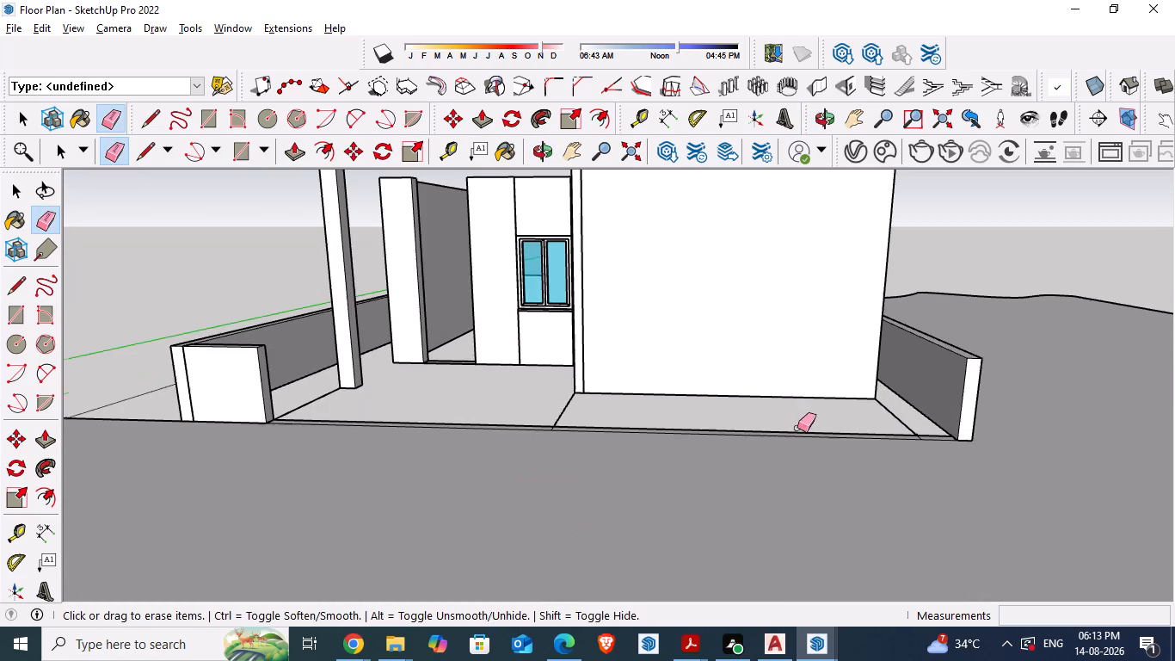
middle_click_drag(757, 424, 789, 513)
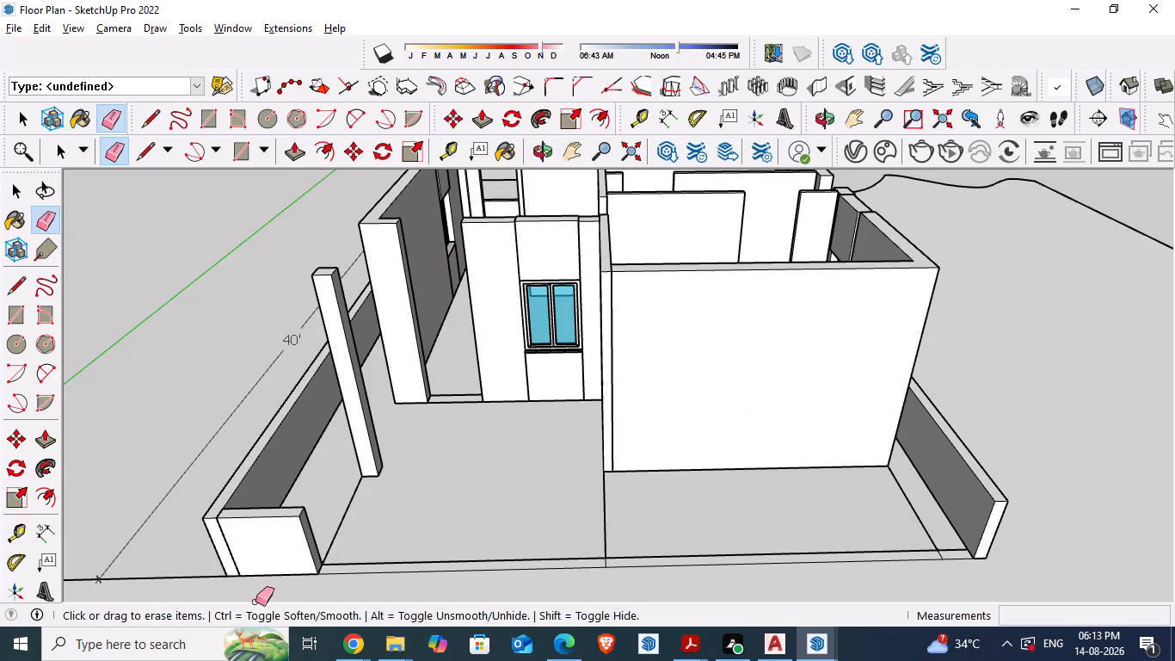
scroll(628, 466, "down", 4)
key("space")
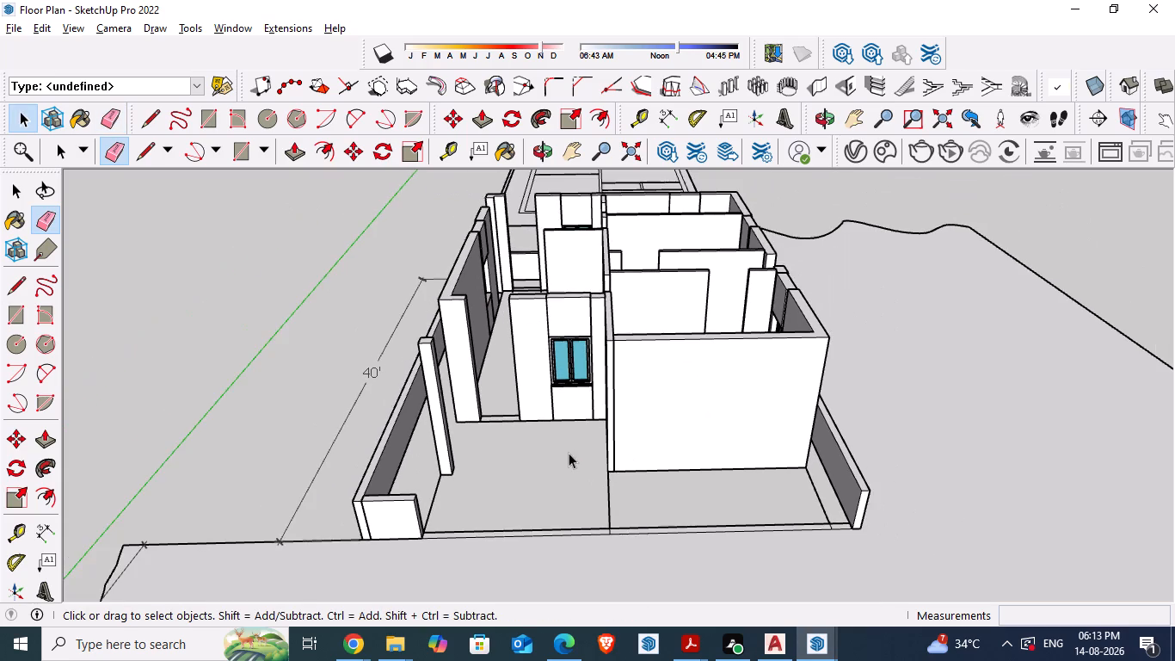
Hide the component containing the house walls and the compound wall.
scroll(536, 436, "up", 3)
middle_click_drag(490, 417, 730, 378)
scroll(726, 376, "down", 2)
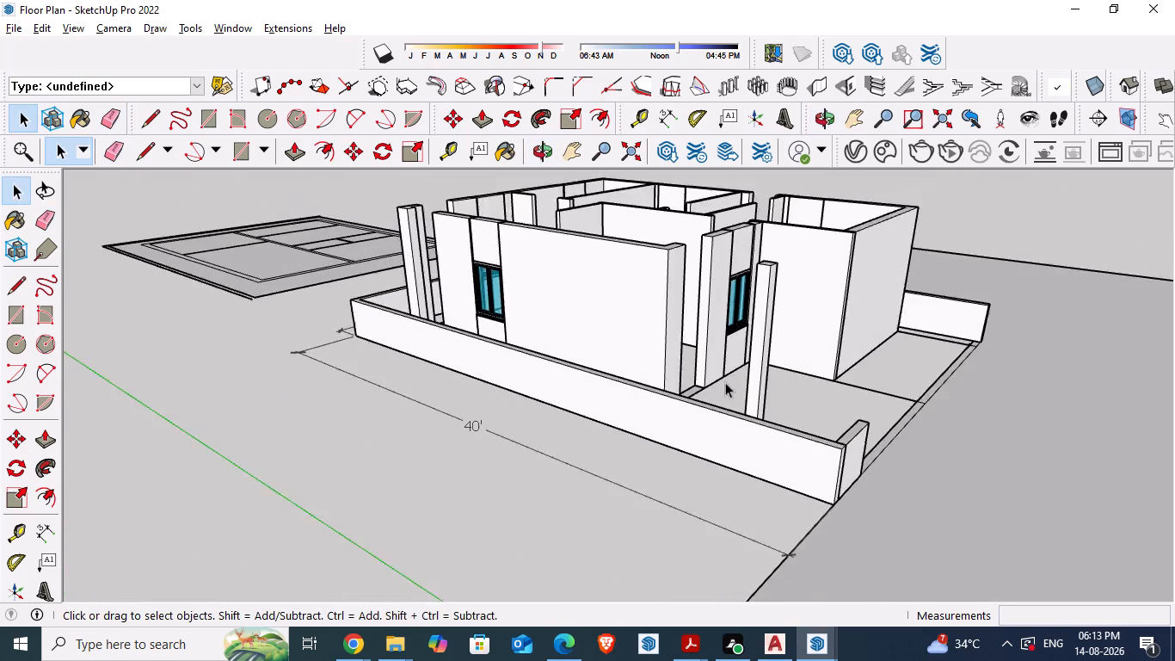
scroll(725, 382, "down", 2)
scroll(612, 429, "up", 1)
middle_click_drag(612, 429, 691, 447)
left_click(720, 404)
right_click(720, 404)
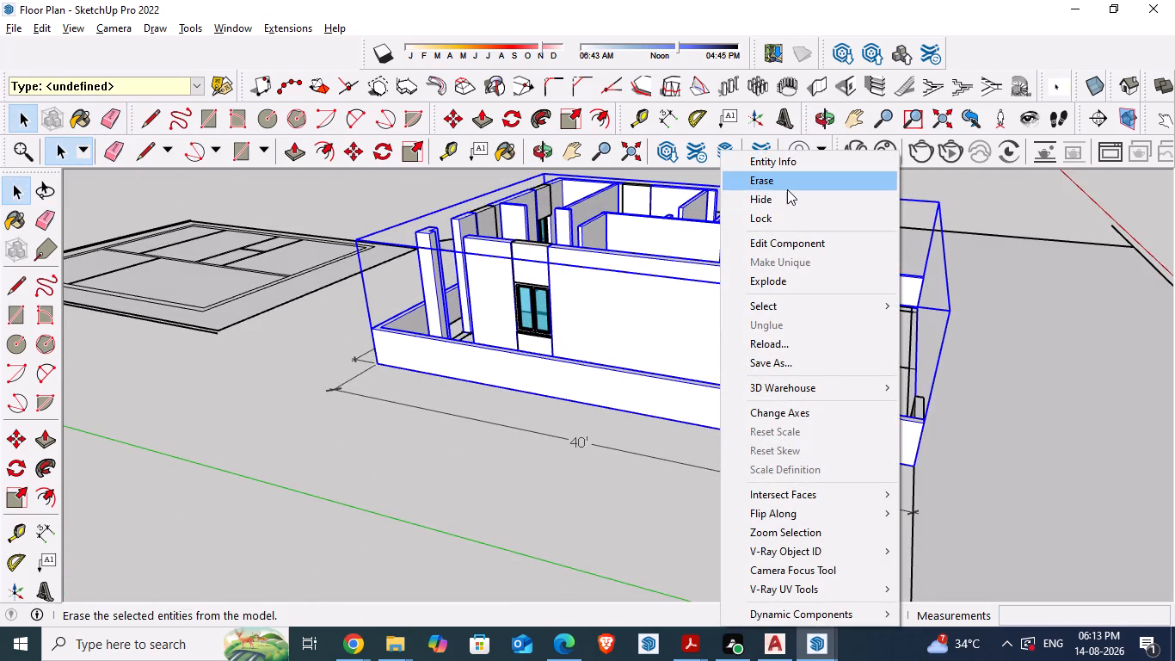
left_click(784, 200)
Hide the component containing the window units and their wall pieces.
scroll(538, 432, "down", 3)
middle_click_drag(642, 417, 427, 457)
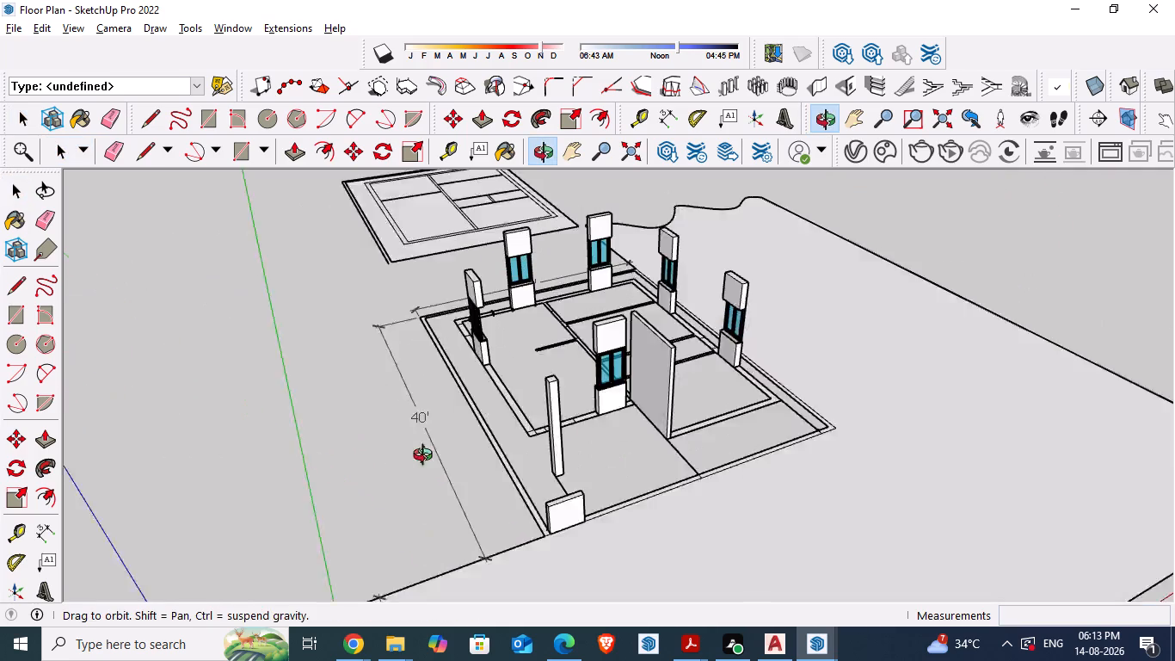
middle_click_drag(427, 457, 376, 457)
left_click(477, 275)
right_click(477, 275)
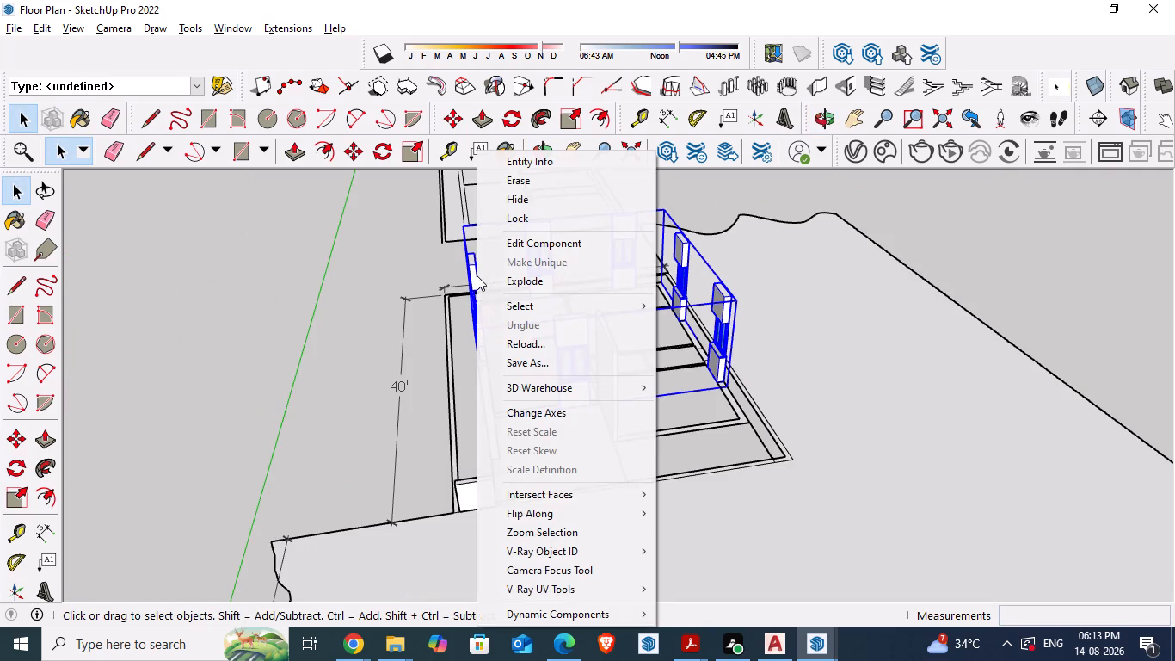
left_click(518, 197)
Hide the remaining tall wall between the parking area and the front bedroom.
scroll(618, 325, "up", 3)
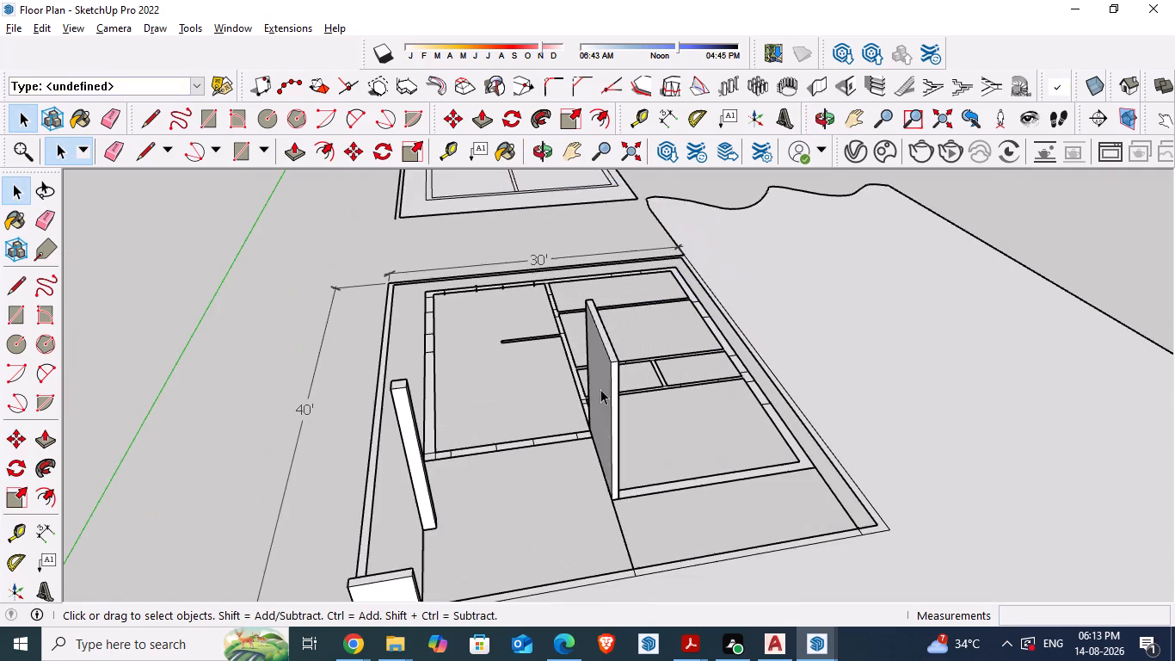
left_click(600, 389)
right_click(601, 388)
left_click(647, 76)
Delete the short compound wall piece at the plot's front corner beside the parking area.
scroll(590, 329, "down", 2)
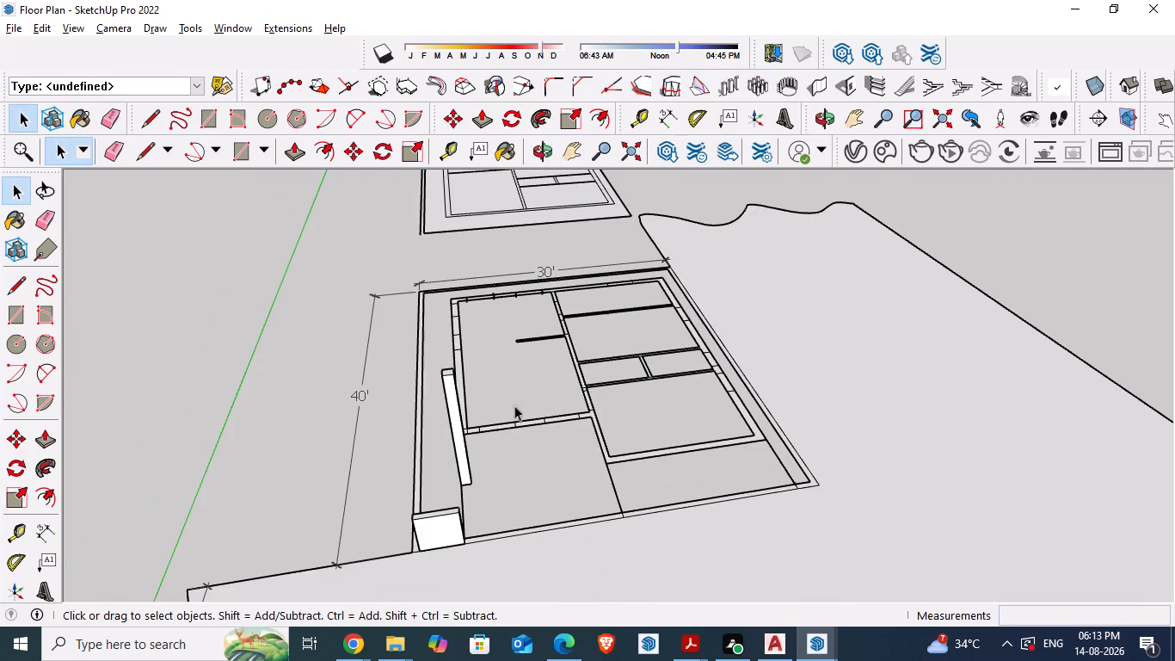
scroll(582, 511, "down", 1)
middle_click_drag(581, 515, 529, 498)
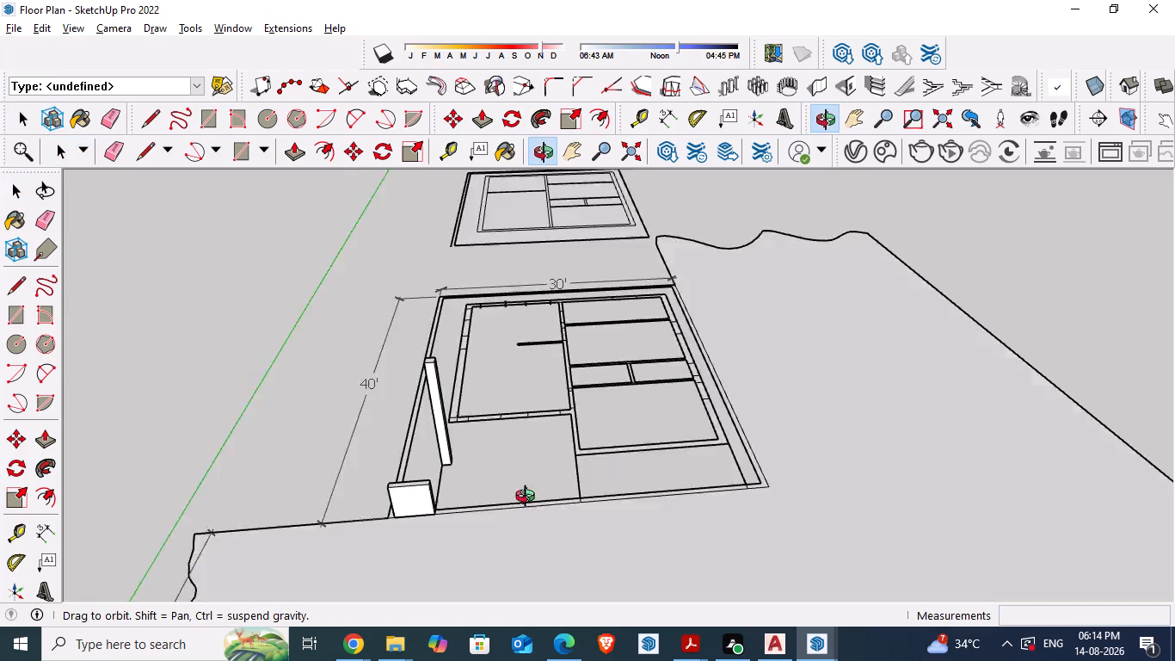
middle_click_drag(529, 498, 560, 429)
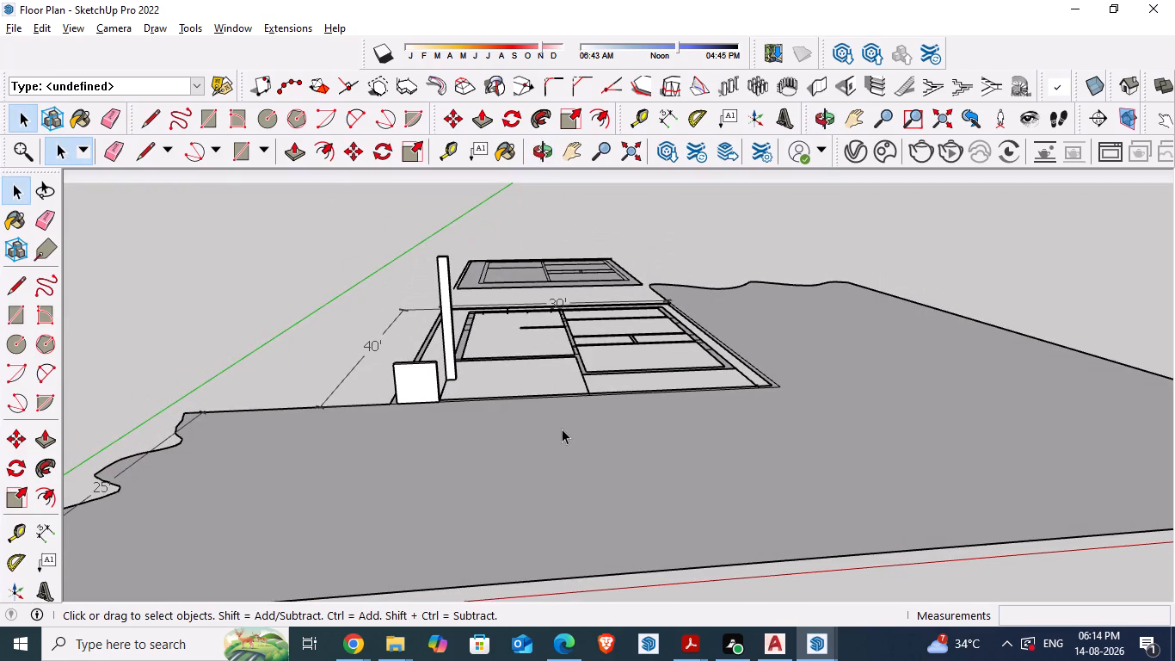
left_click(428, 375)
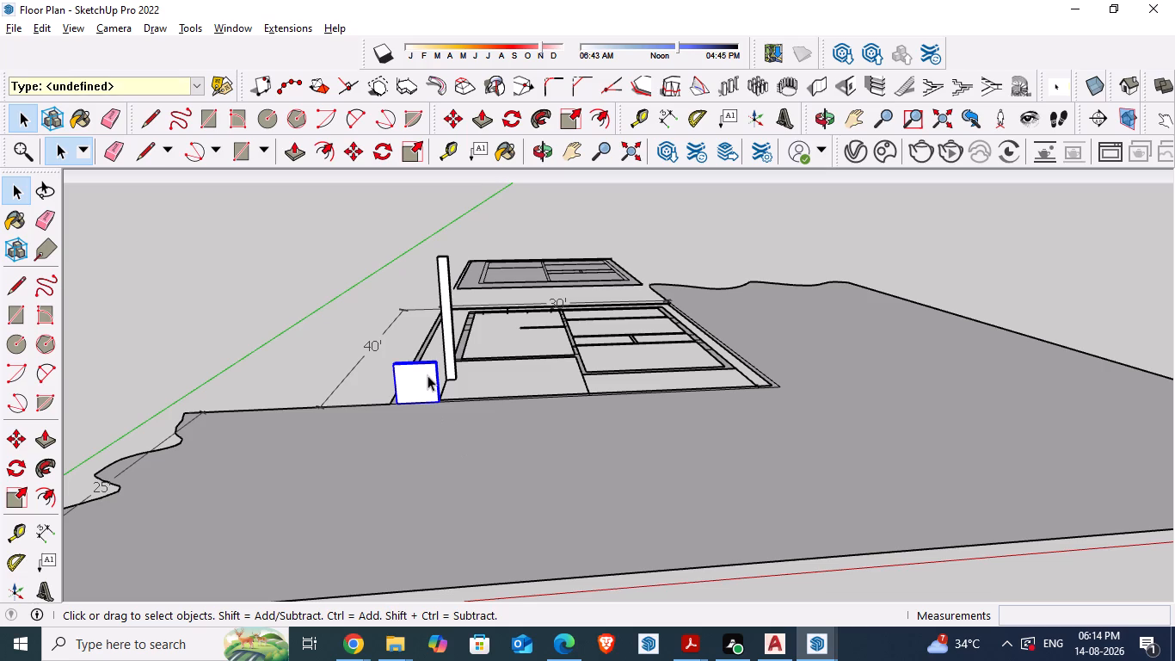
key("Delete")
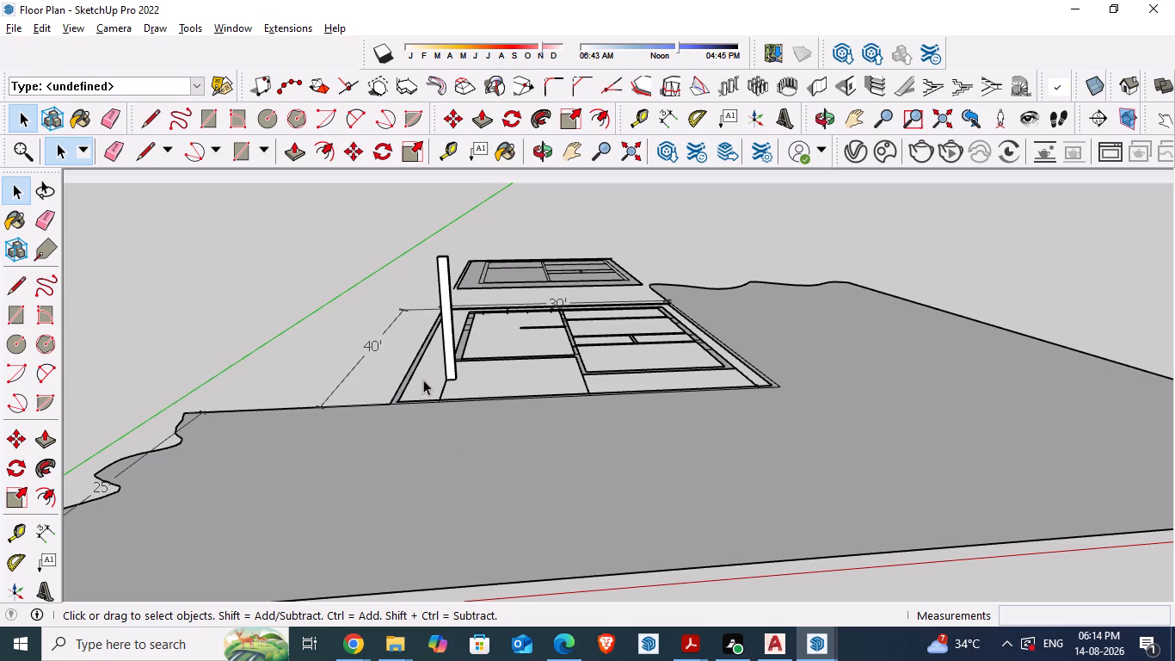
Hide the tall column group standing on the floor plan in the parking area.
scroll(423, 380, "up", 12)
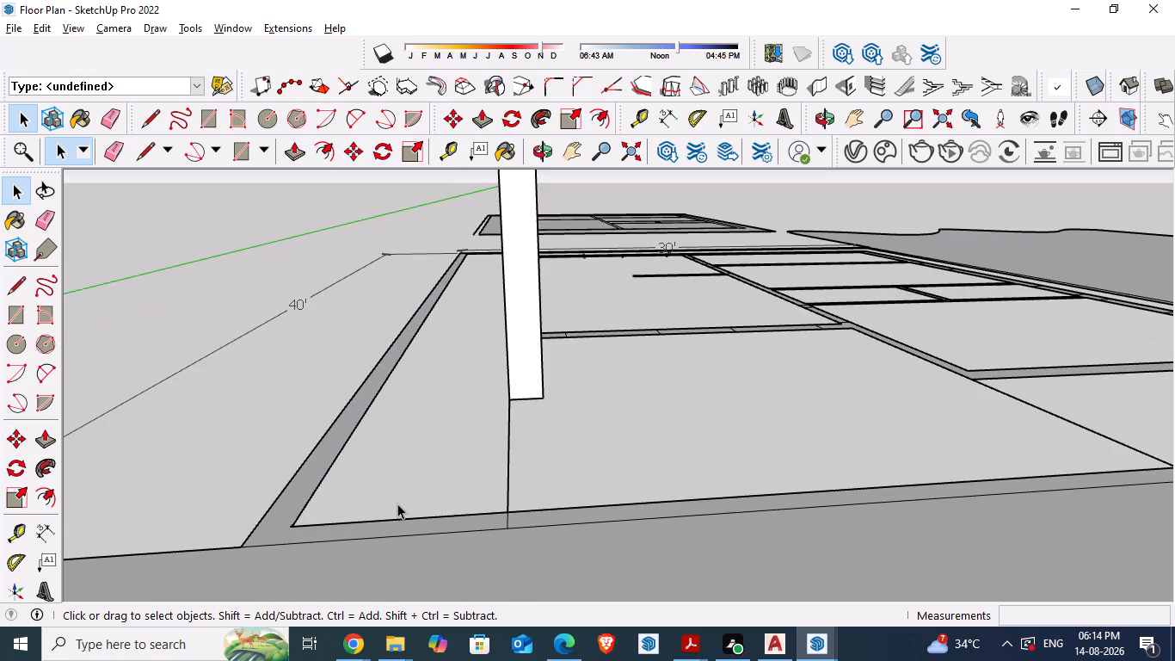
scroll(374, 465, "down", 3)
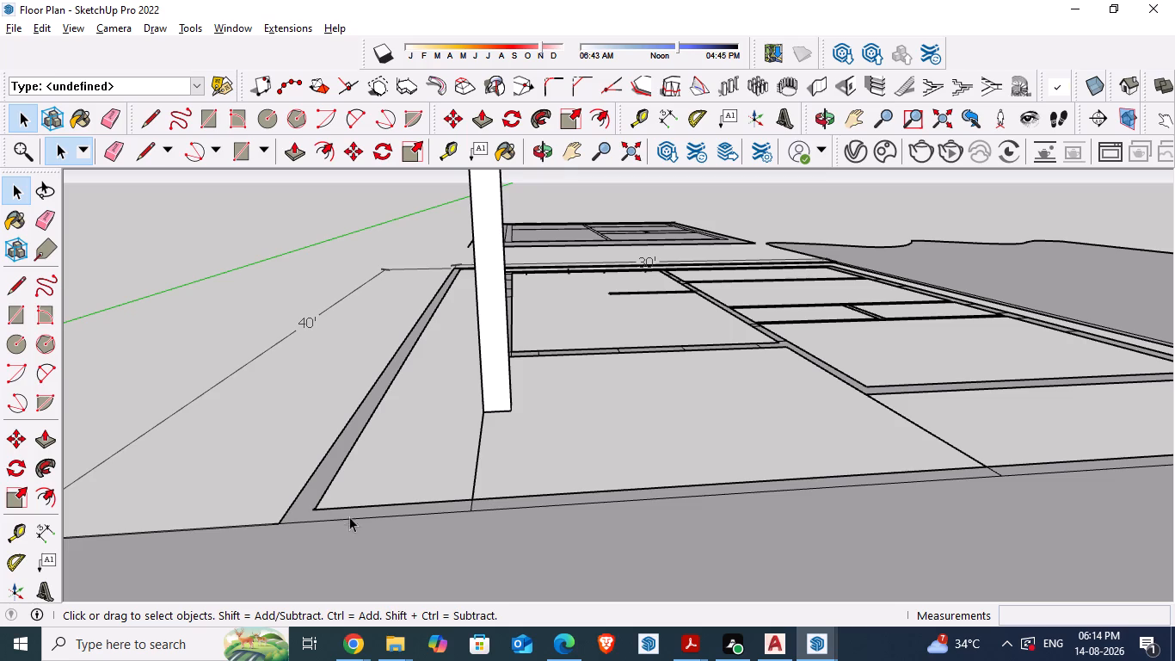
scroll(360, 490, "down", 4)
middle_click_drag(487, 451, 354, 467)
scroll(370, 485, "down", 6)
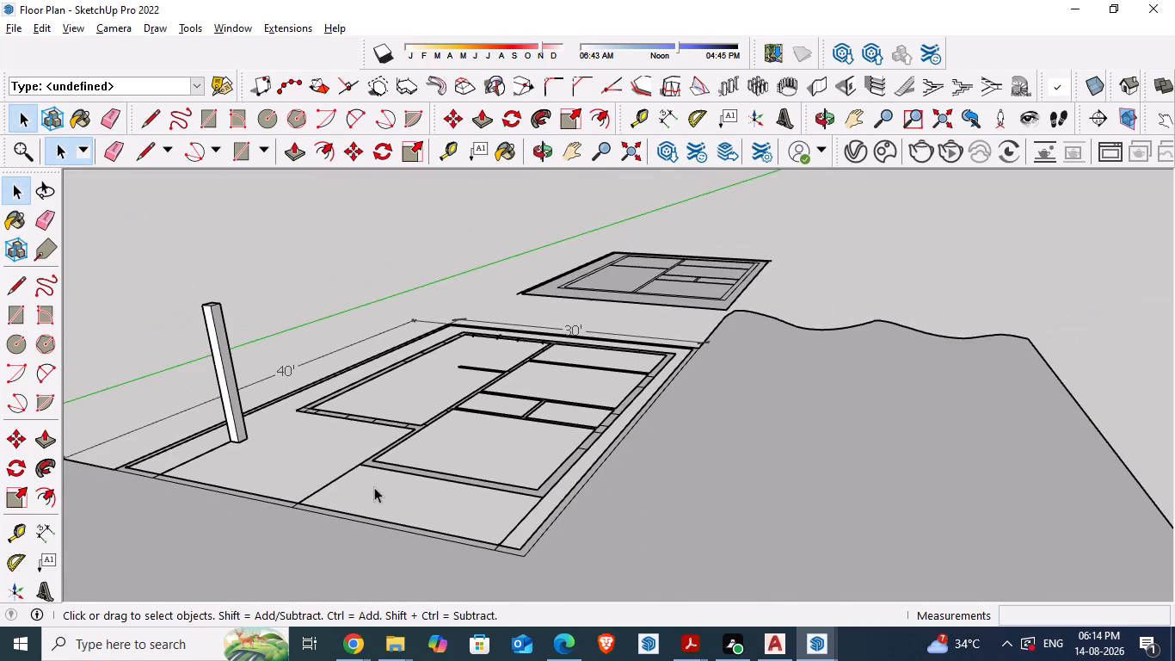
left_click(217, 325)
right_click(216, 326)
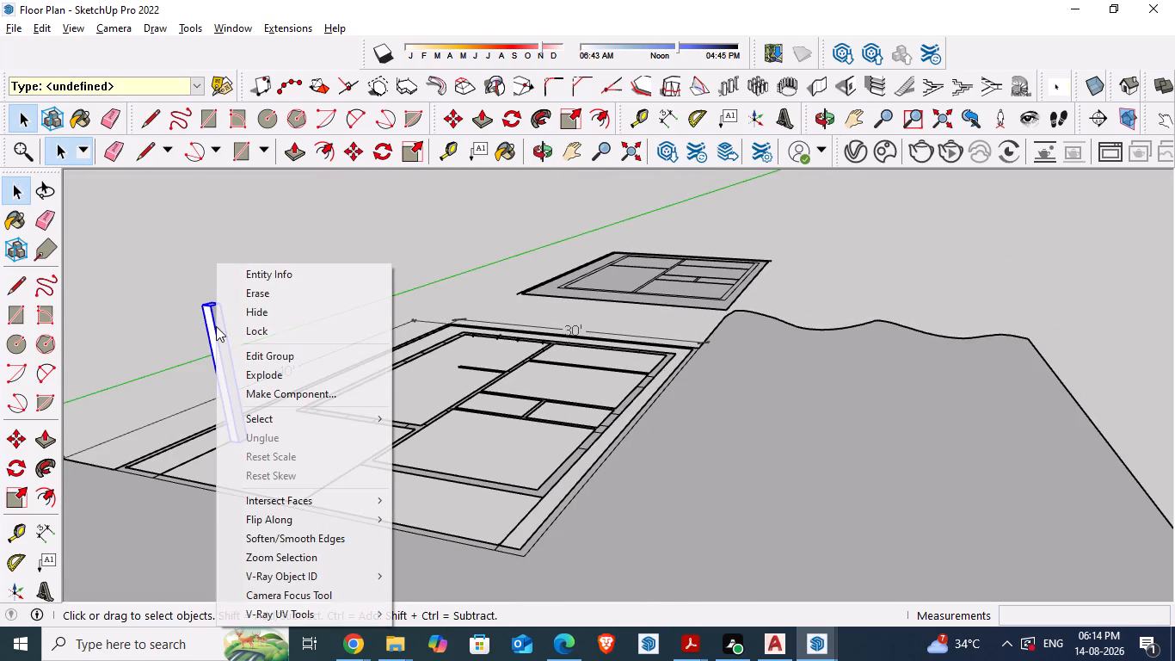
left_click(246, 313)
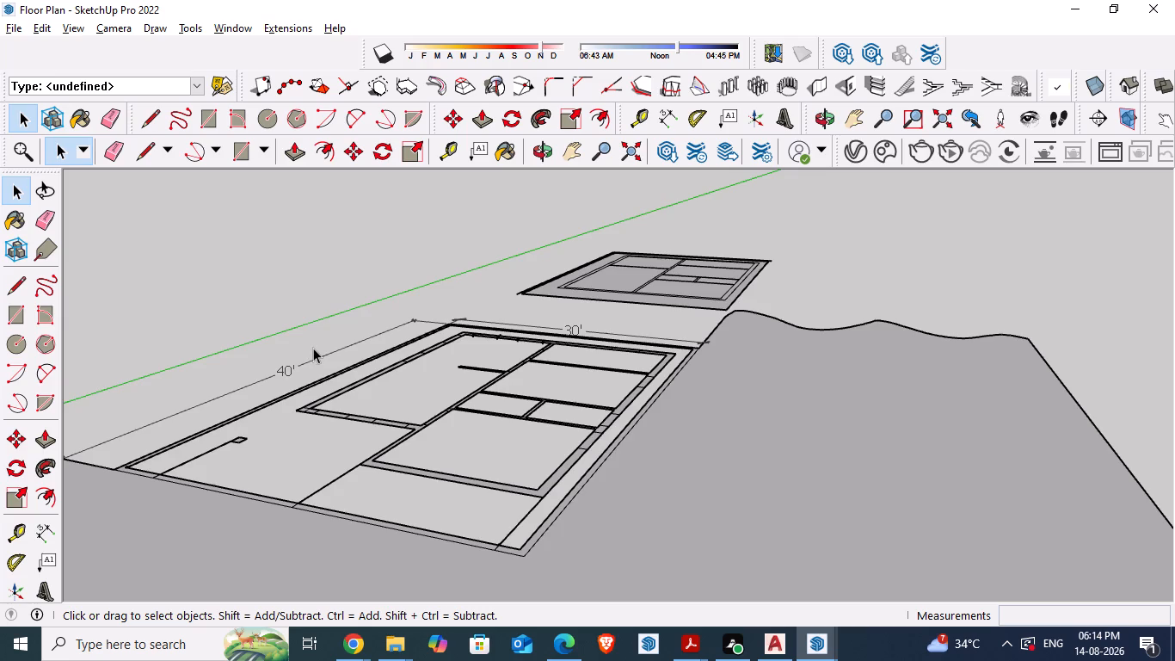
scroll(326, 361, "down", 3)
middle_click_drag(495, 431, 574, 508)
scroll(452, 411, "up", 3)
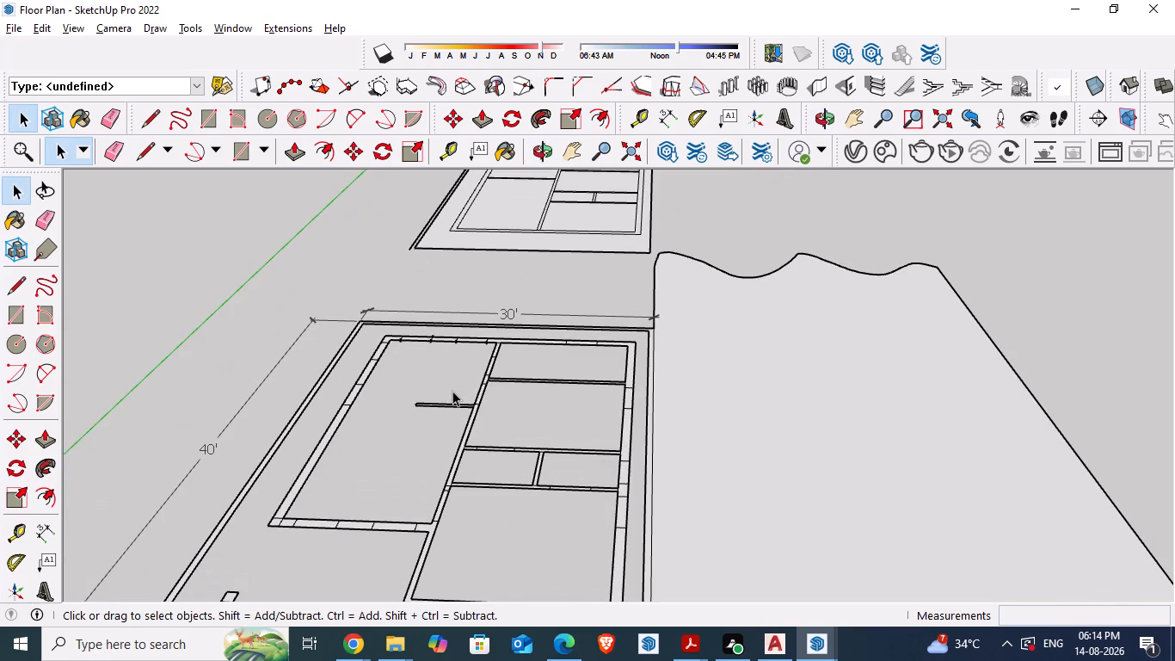
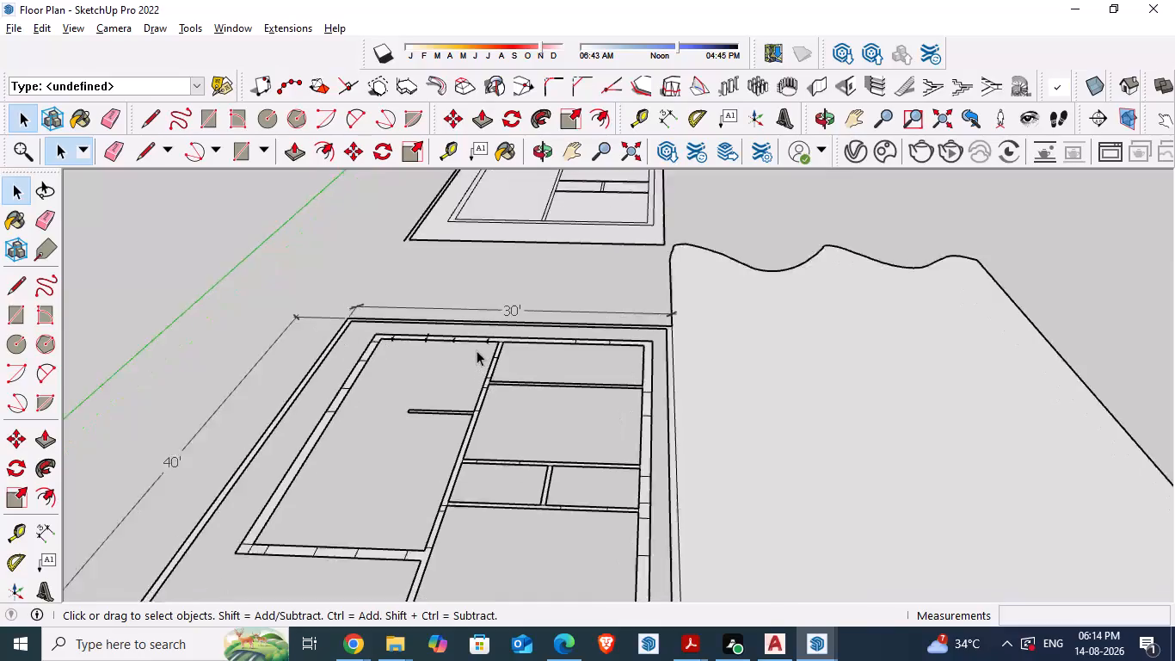
Unhide all the hidden parts of the house model over the floor plan.
scroll(477, 350, "up", 2)
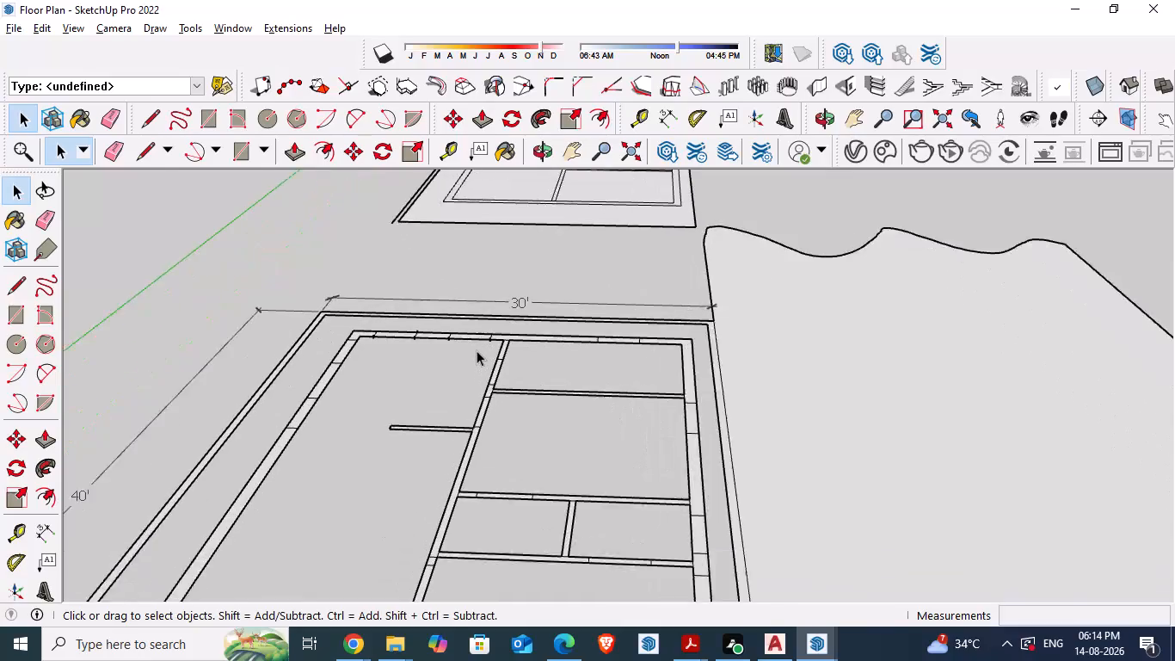
scroll(477, 350, "up", 11)
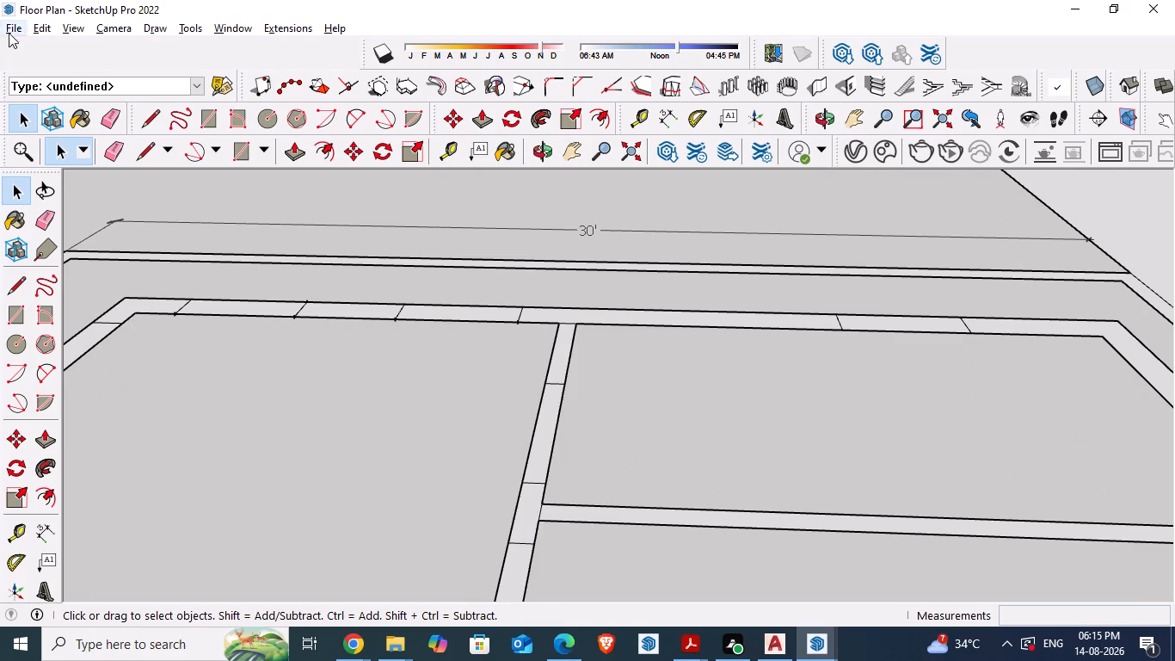
left_click(34, 29)
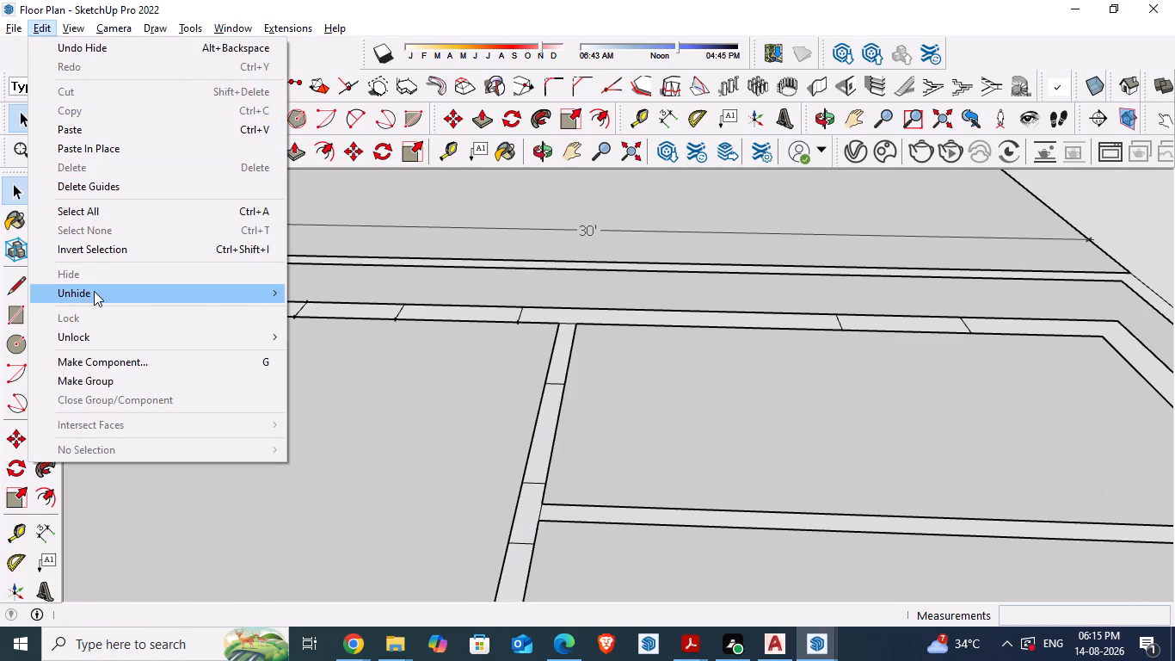
left_click(94, 292)
left_click(323, 328)
Hide the component containing the compound wall and most of the house walls.
scroll(381, 324, "down", 3)
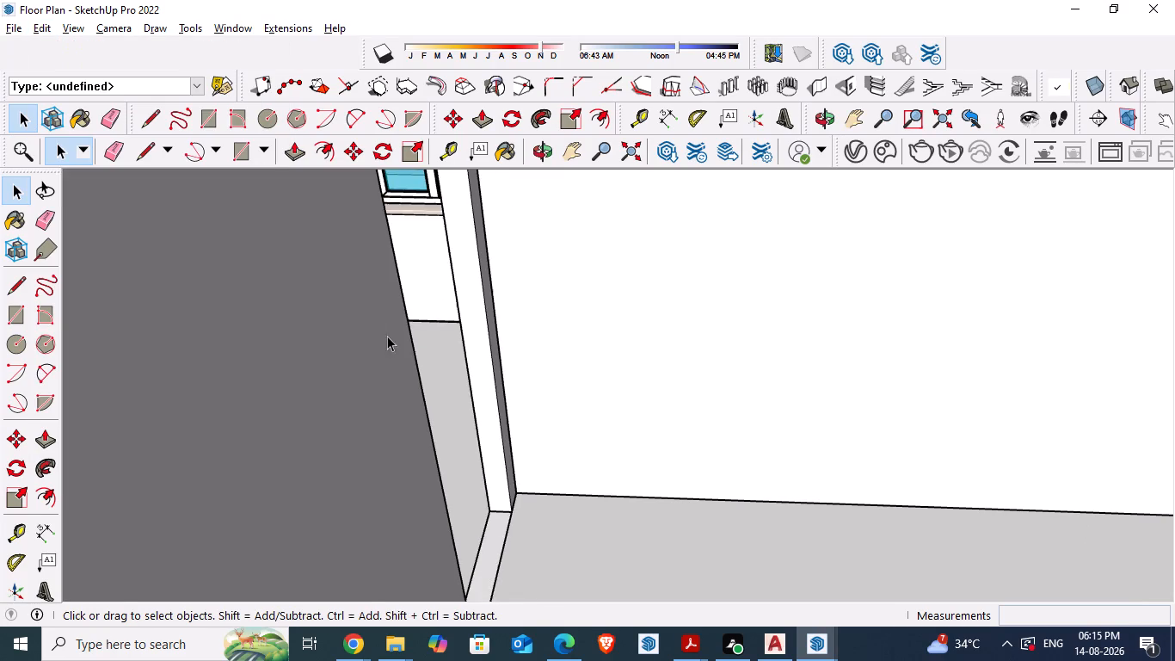
scroll(387, 336, "down", 15)
left_click(461, 422)
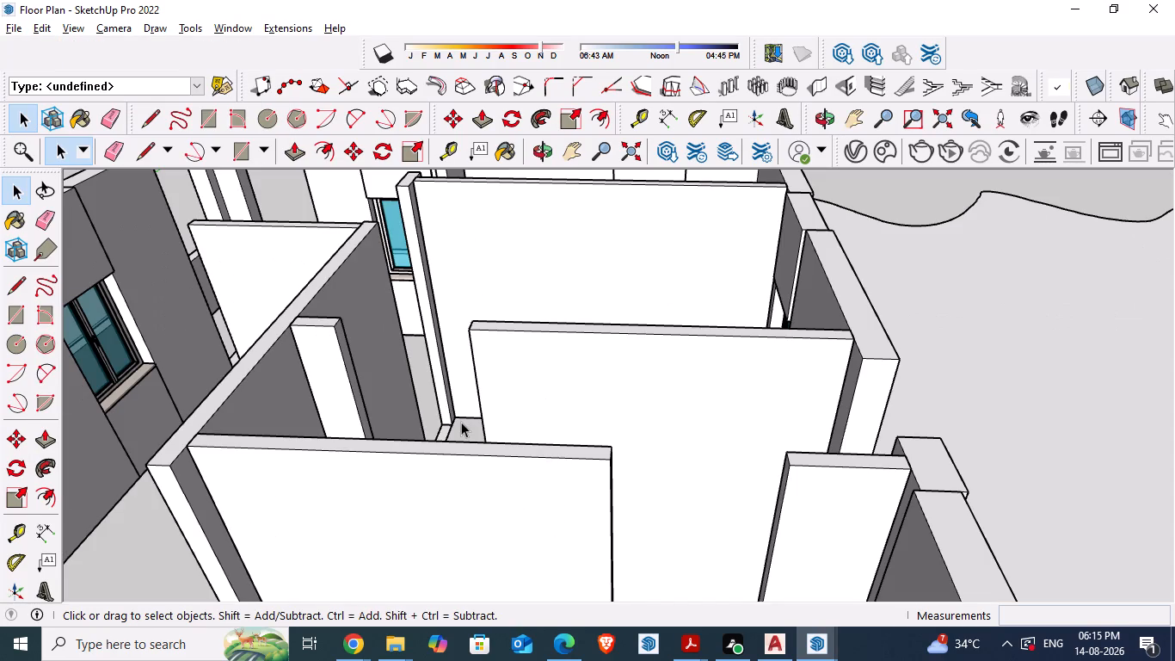
left_click(1101, 360)
scroll(1007, 365, "down", 4)
left_click(971, 205)
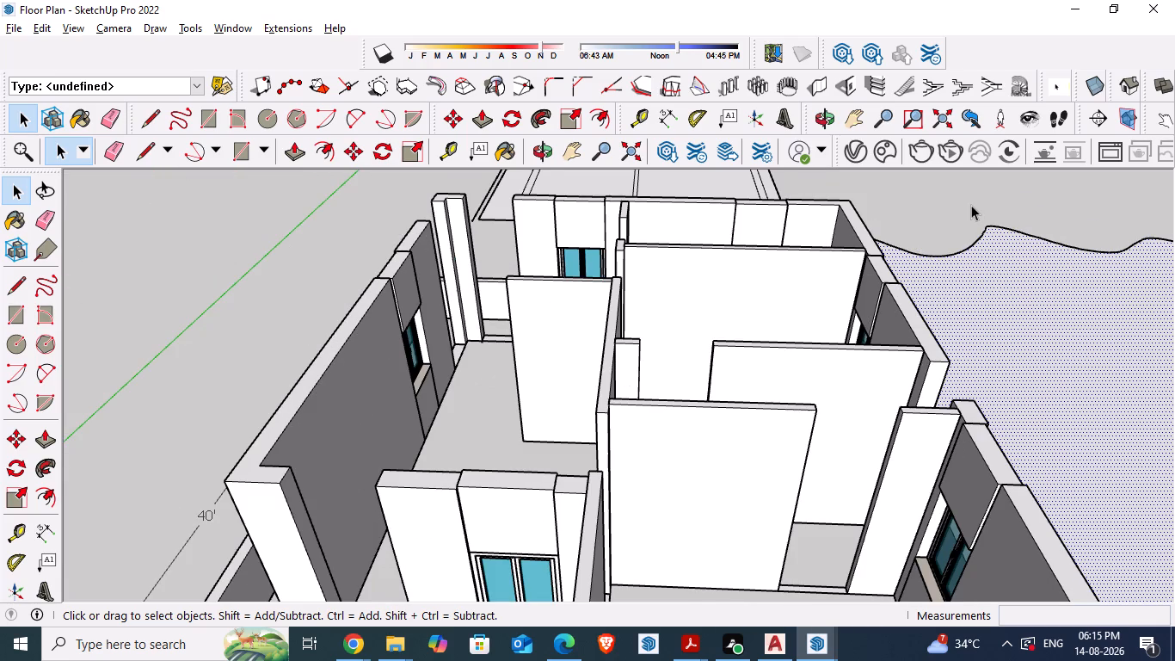
scroll(641, 332, "down", 2)
middle_click_drag(598, 340, 950, 334)
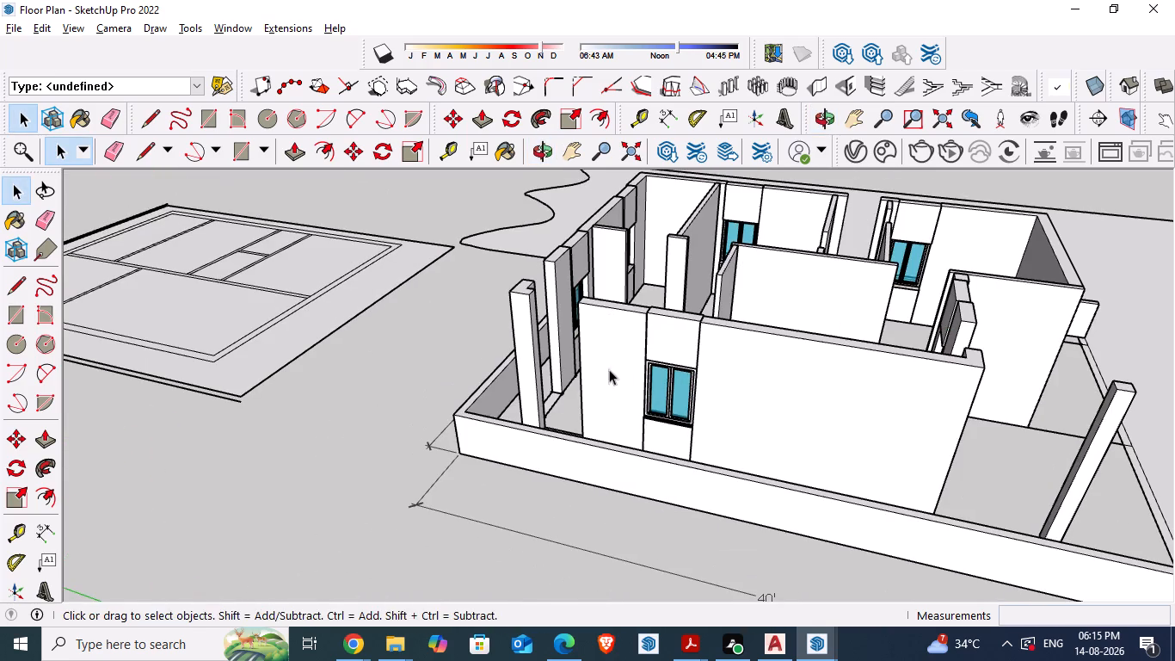
middle_click_drag(587, 382, 966, 389)
scroll(829, 400, "down", 4)
middle_click_drag(752, 421, 597, 448)
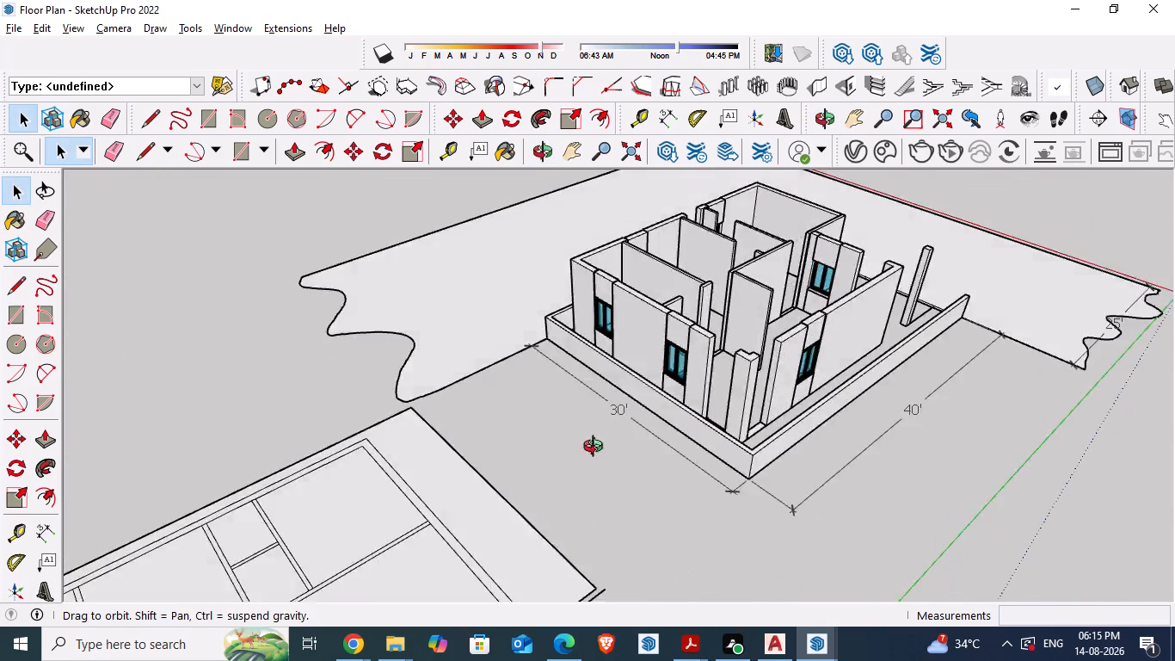
middle_click_drag(597, 448, 475, 448)
left_click(635, 476)
right_click(628, 476)
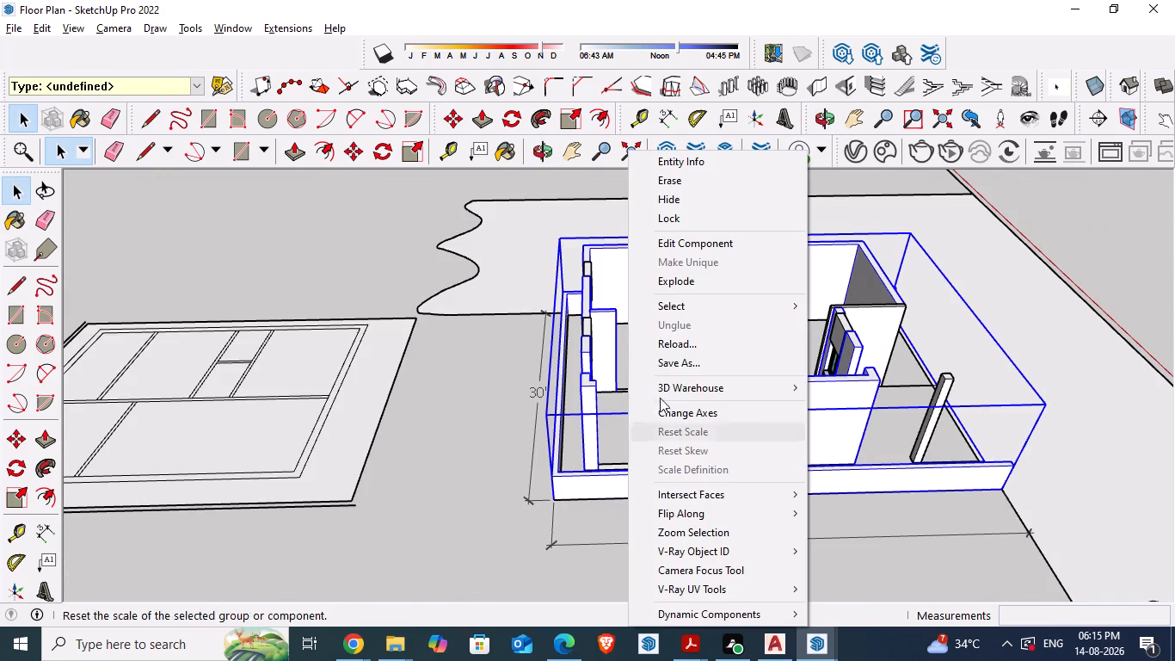
left_click(689, 202)
Examine the exposed floor plan's hall and parking wall outlines around the remaining window units, wall and column.
scroll(842, 386, "down", 1)
middle_click_drag(841, 389, 532, 357)
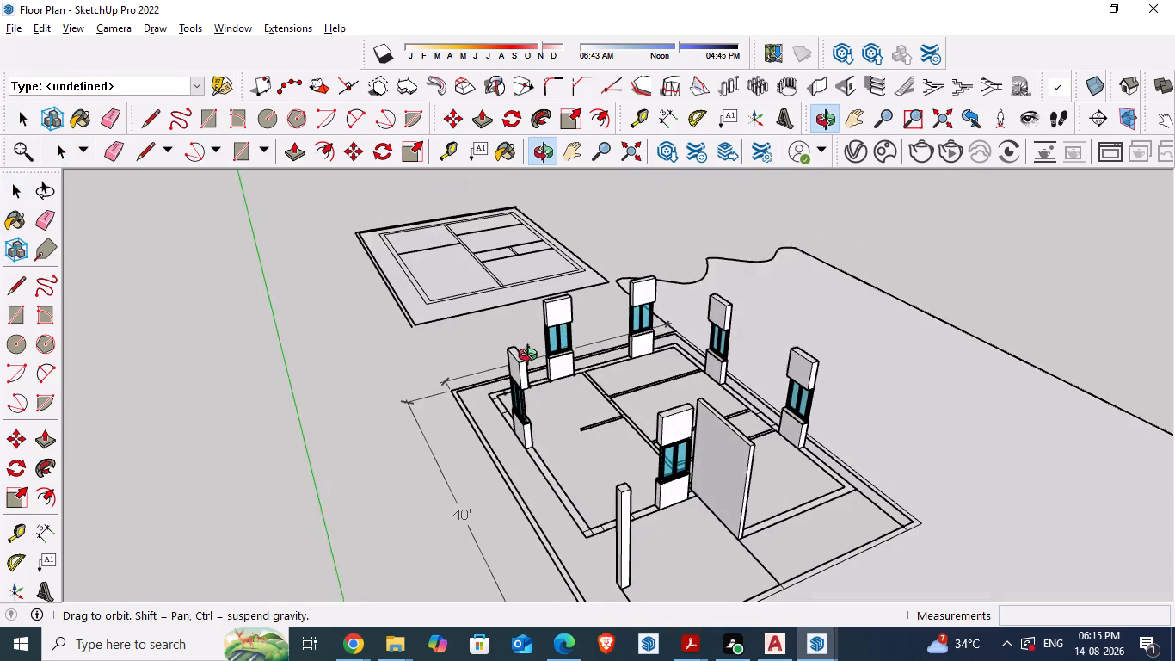
middle_click_drag(532, 357, 530, 356)
scroll(608, 528, "up", 4)
middle_click_drag(655, 513, 535, 500)
scroll(534, 484, "down", 1)
scroll(423, 417, "up", 4)
scroll(506, 467, "up", 1)
middle_click_drag(506, 467, 514, 471)
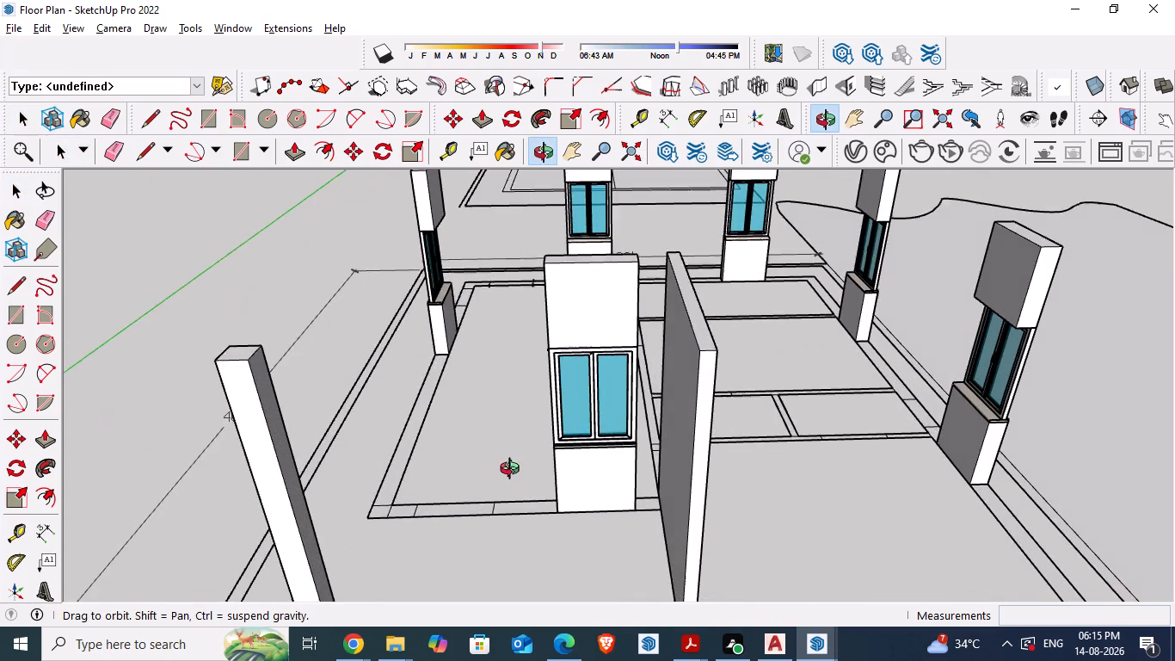
middle_click_drag(514, 471, 532, 435)
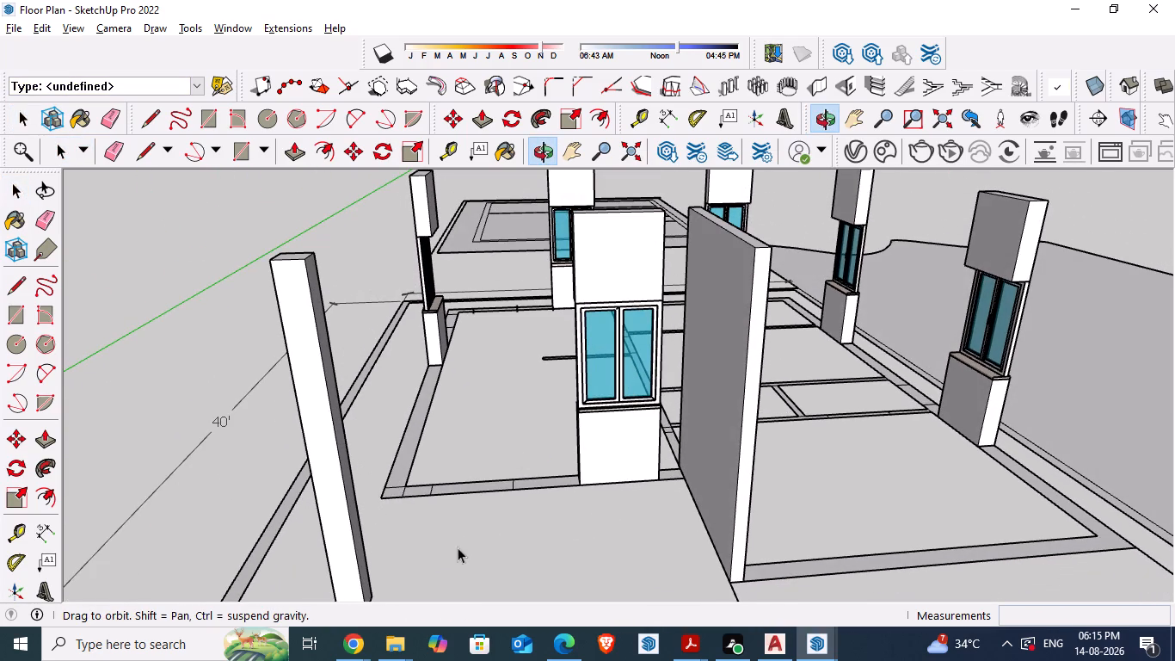
scroll(449, 534, "up", 7)
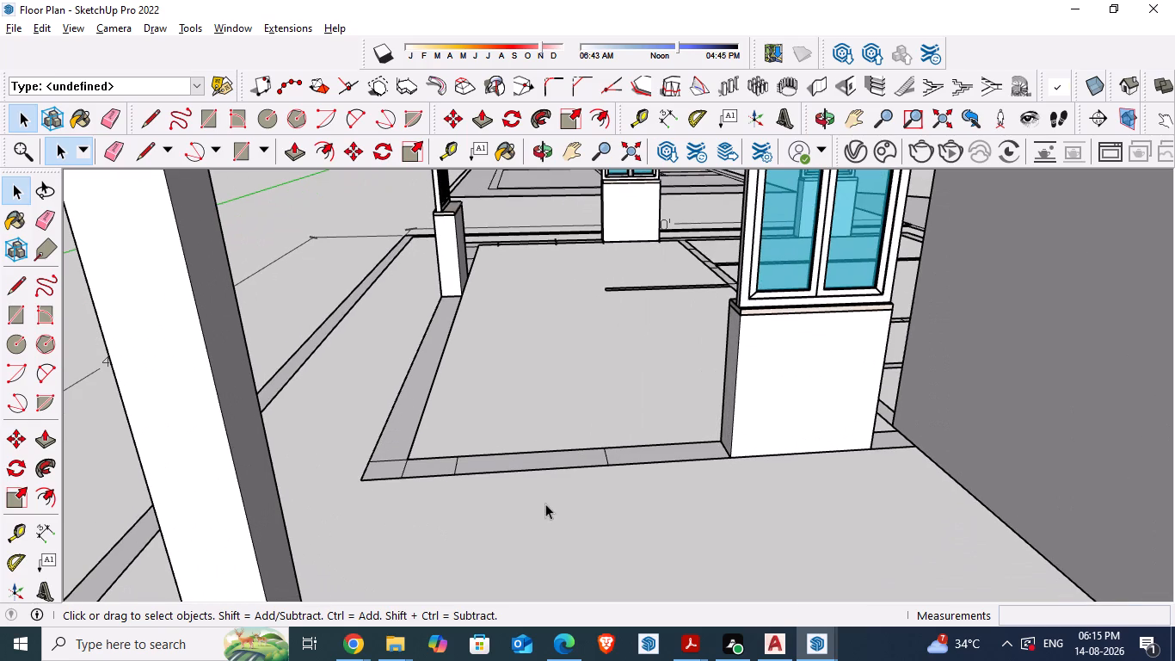
Check the floor plan drawing in Acrobat, and inspect the rear corner of the dining area in the SketchUp model.
key("alt+Tab")
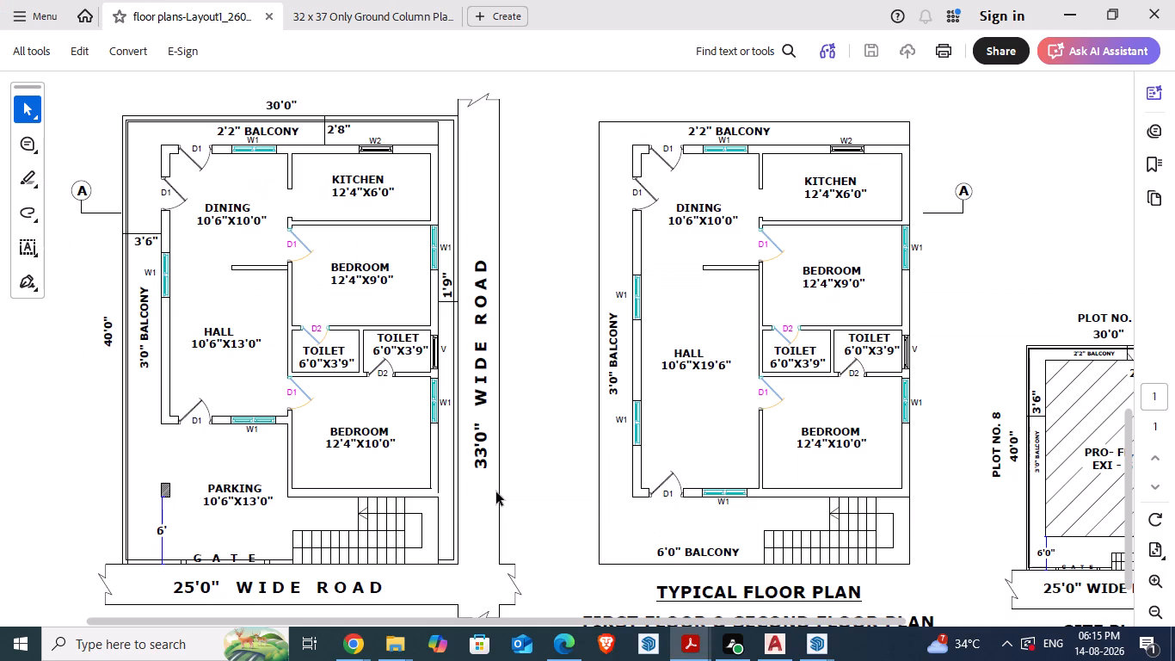
key("alt+Tab")
scroll(557, 476, "down", 11)
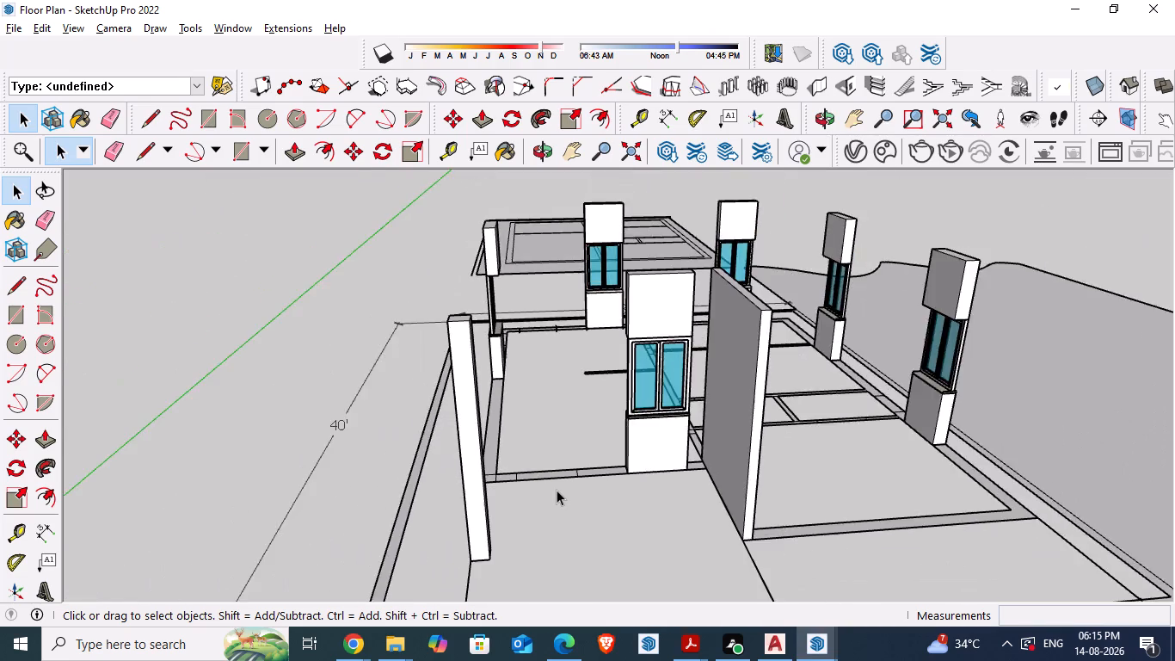
scroll(557, 490, "down", 4)
scroll(600, 423, "up", 1)
middle_click_drag(600, 423, 547, 553)
scroll(520, 262, "up", 5)
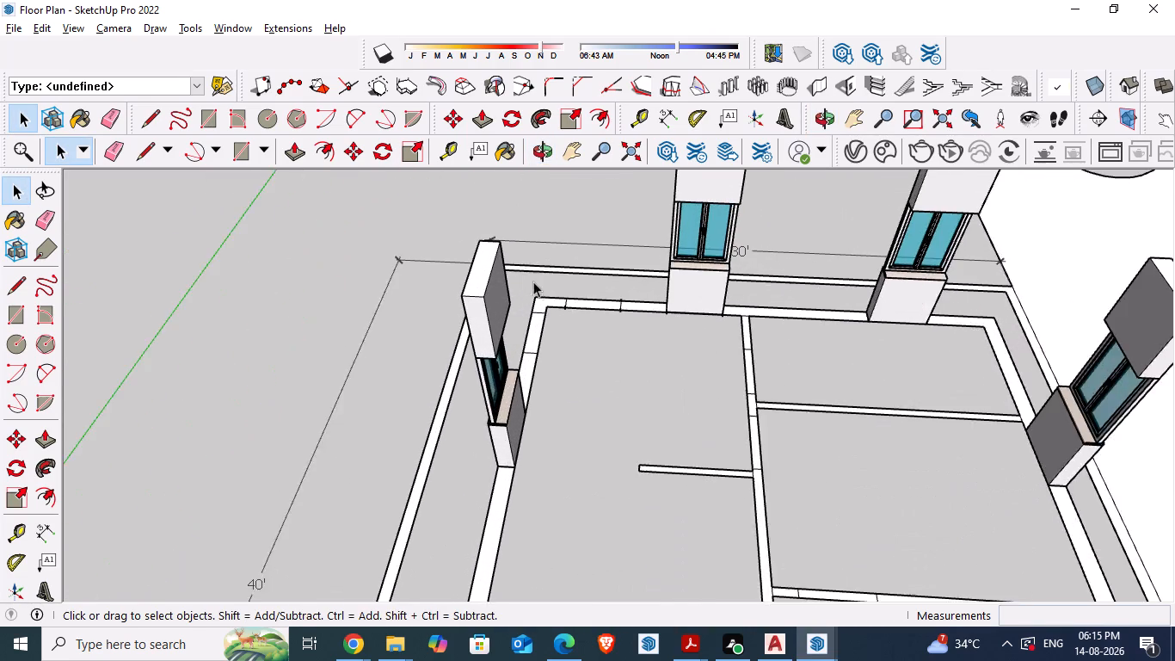
scroll(538, 284, "up", 2)
middle_click_drag(557, 337, 555, 431)
scroll(570, 402, "down", 7)
scroll(581, 269, "up", 4)
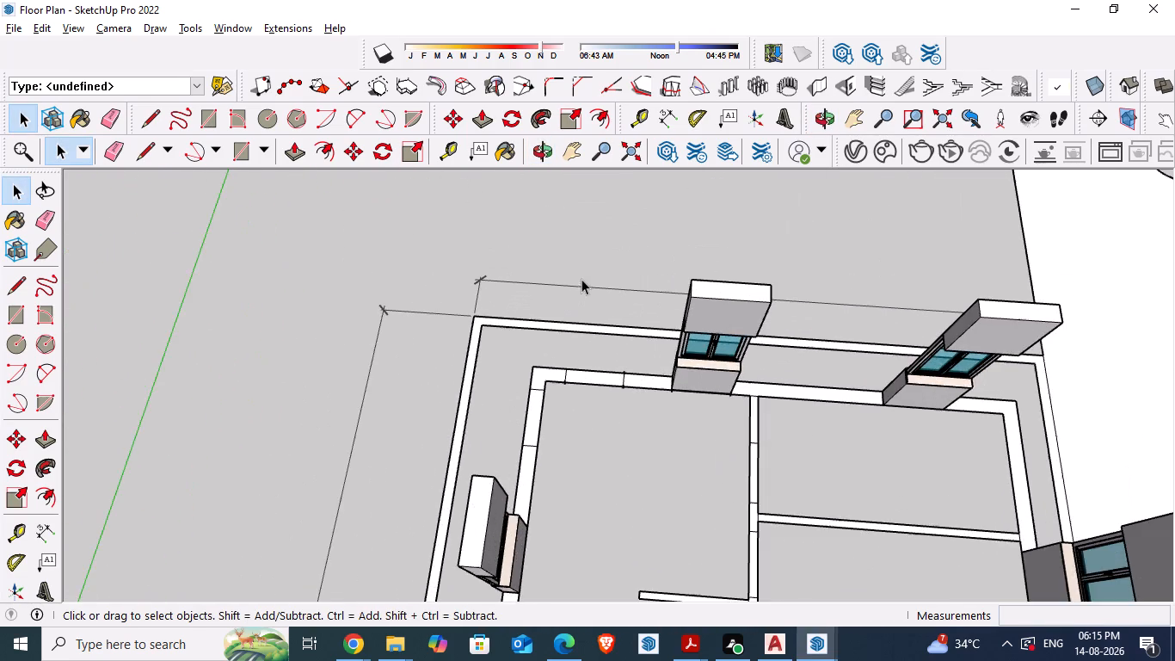
scroll(586, 308, "up", 2)
middle_click_drag(599, 317, 600, 294)
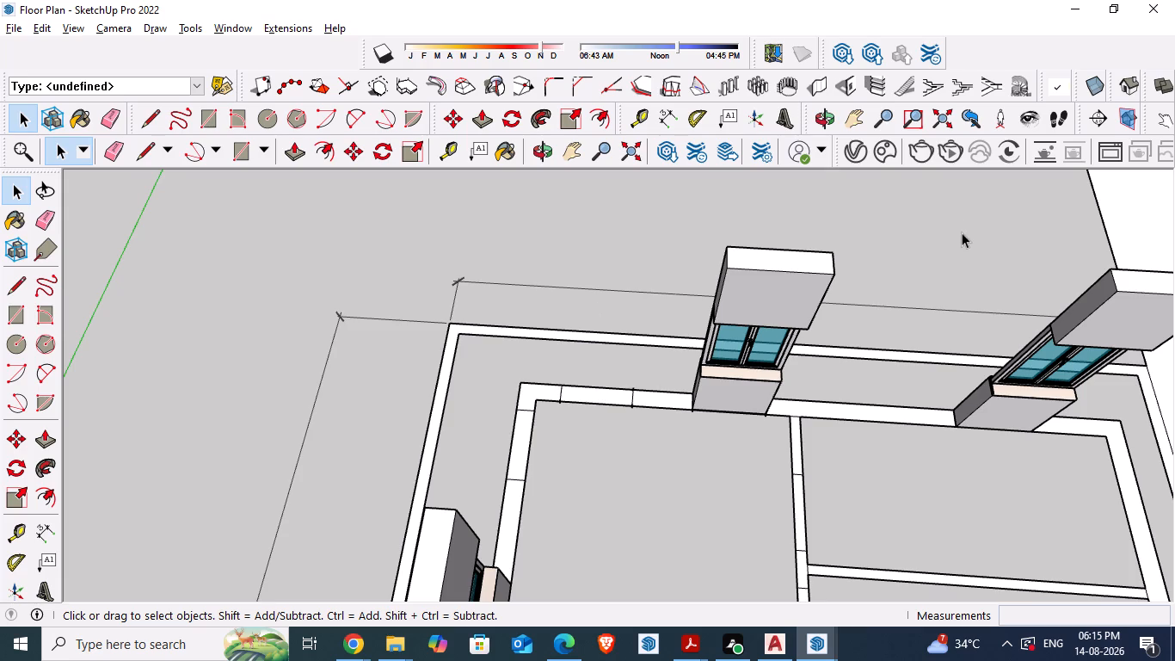
Switch to the 3D Warehouse page in Chrome, dismiss the image-search tip, and search the models for "door".
left_click(650, 638)
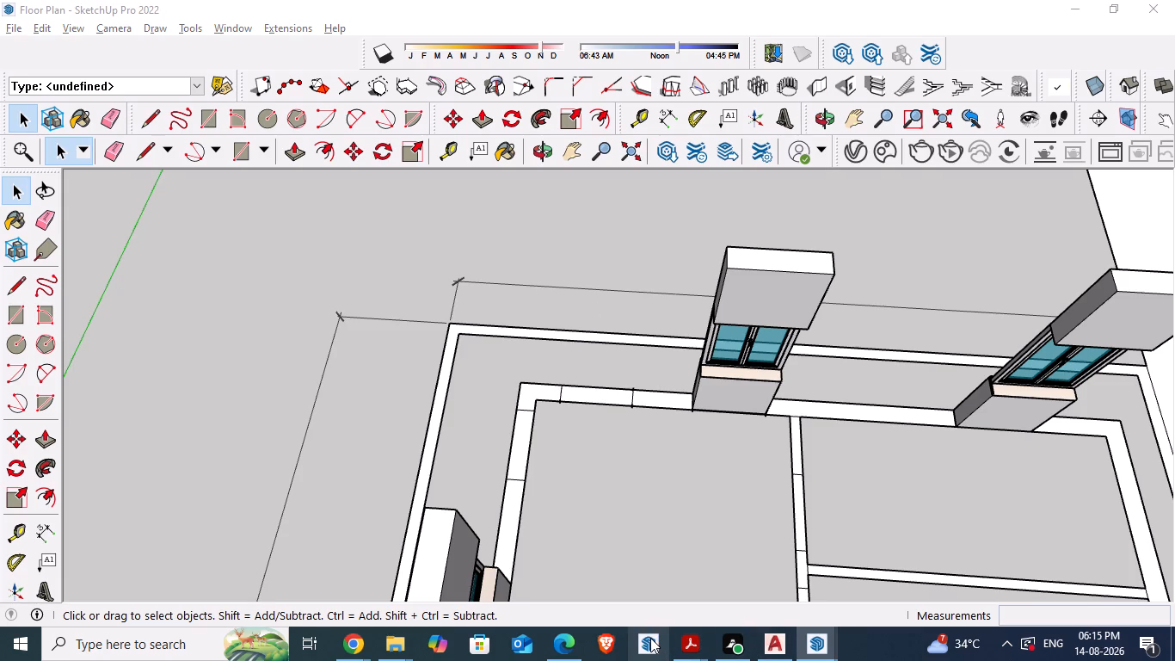
left_click(804, 639)
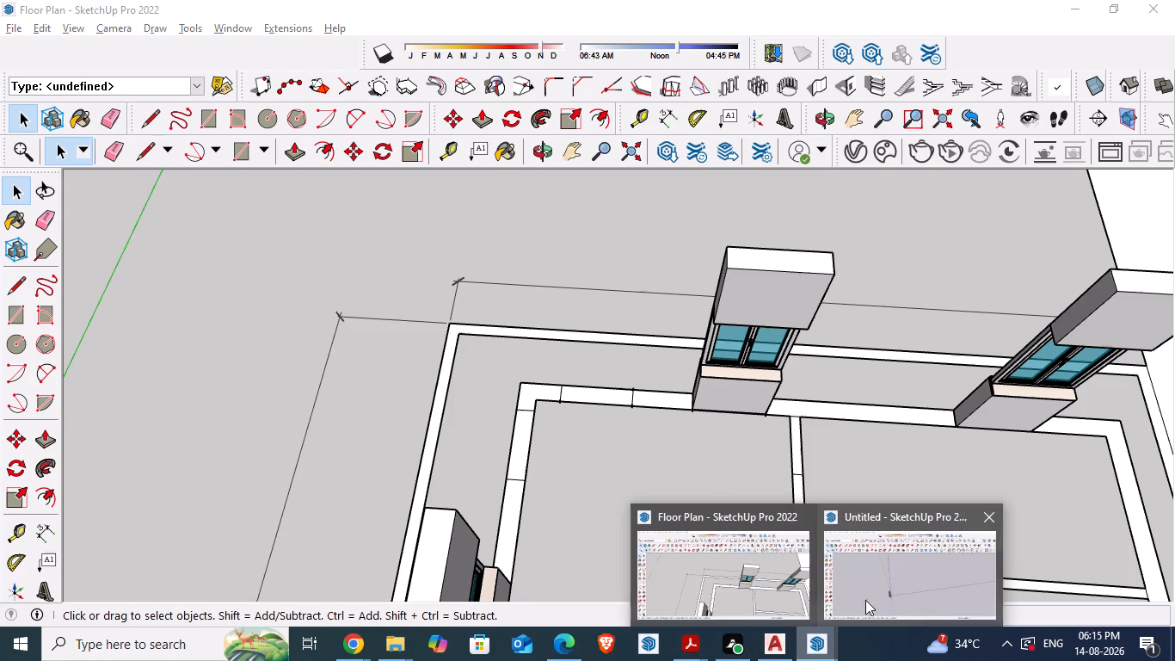
left_click(877, 592)
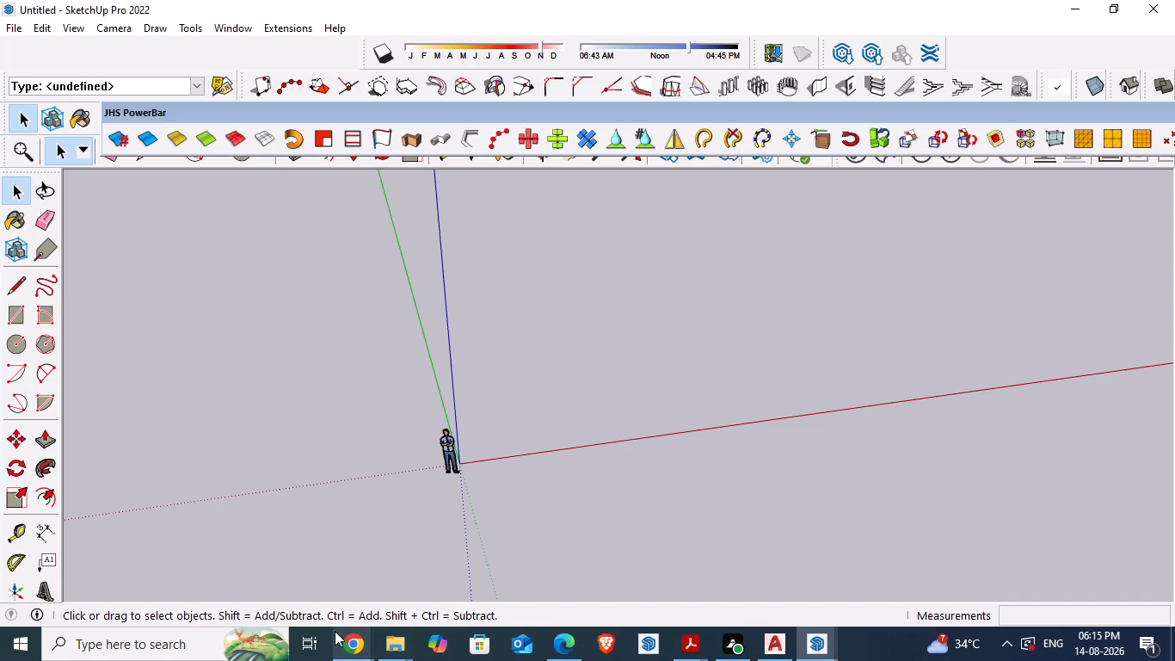
left_click(366, 635)
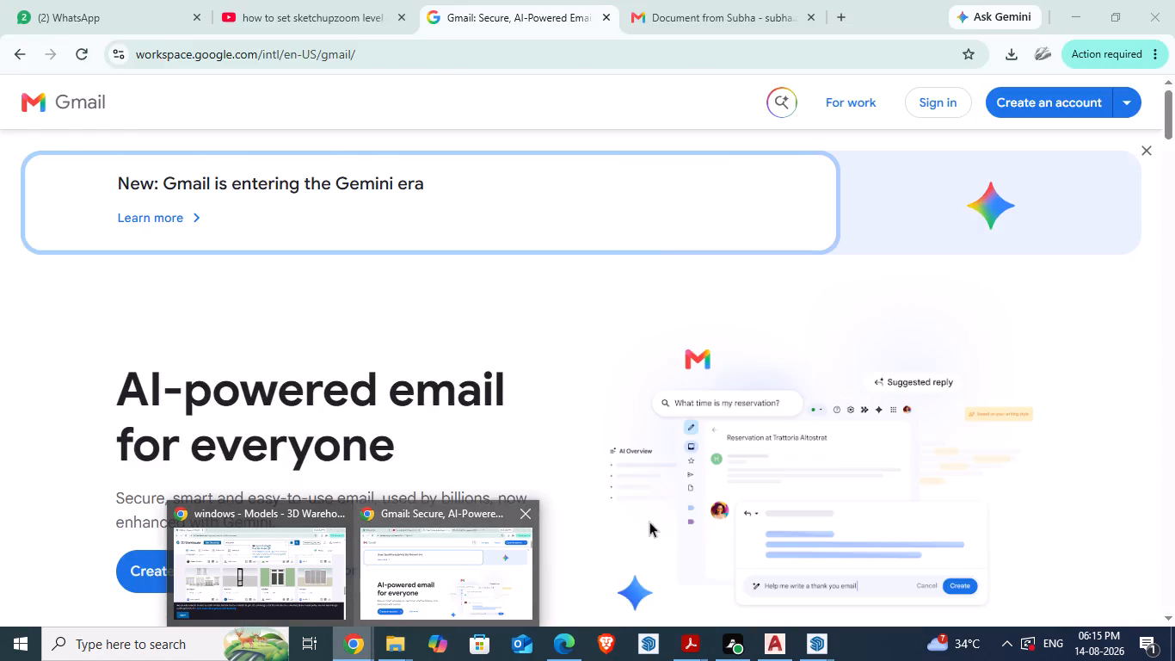
left_click(290, 573)
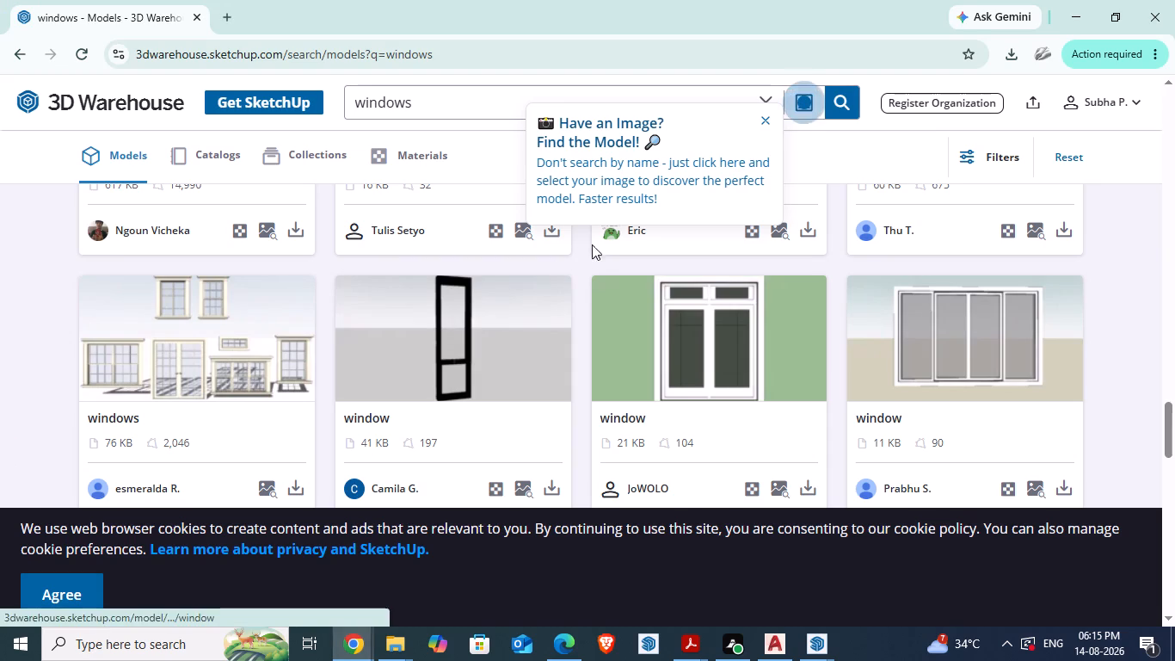
left_click(764, 121)
scroll(648, 232, "down", 3)
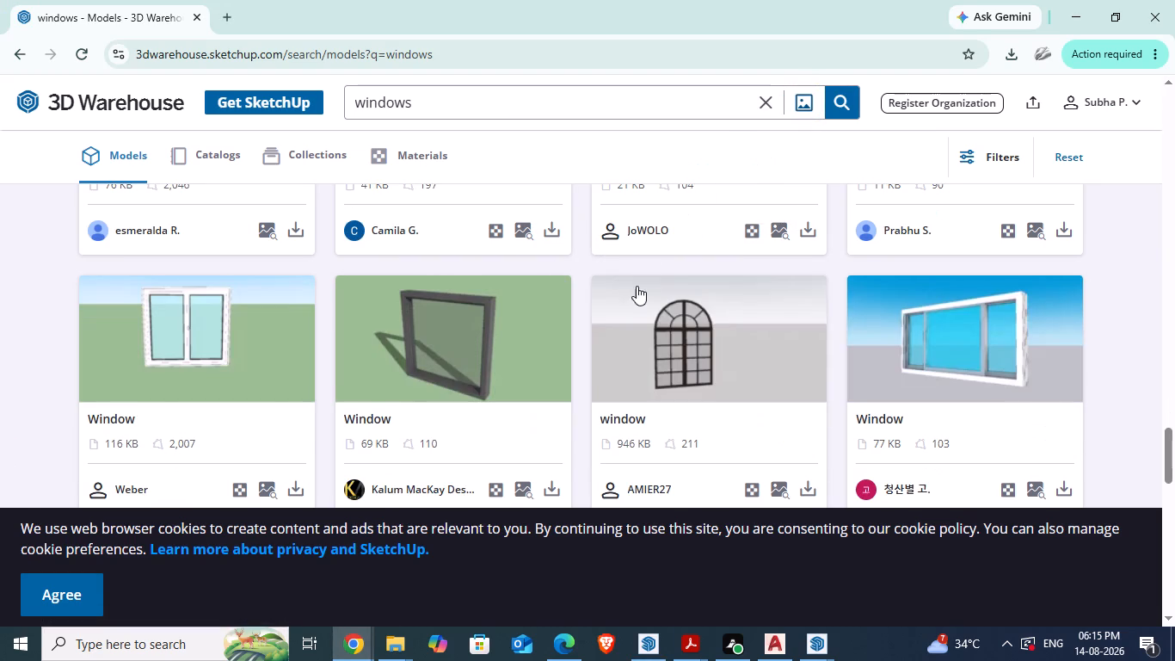
scroll(684, 344, "down", 3)
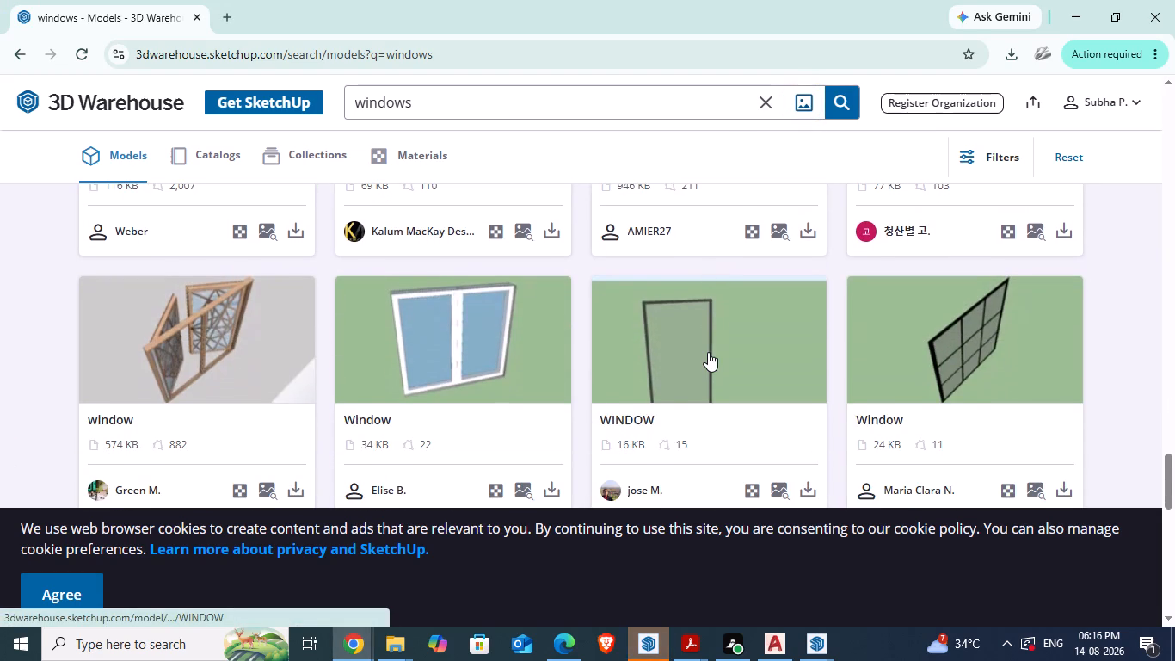
left_click_drag(442, 108, 327, 104)
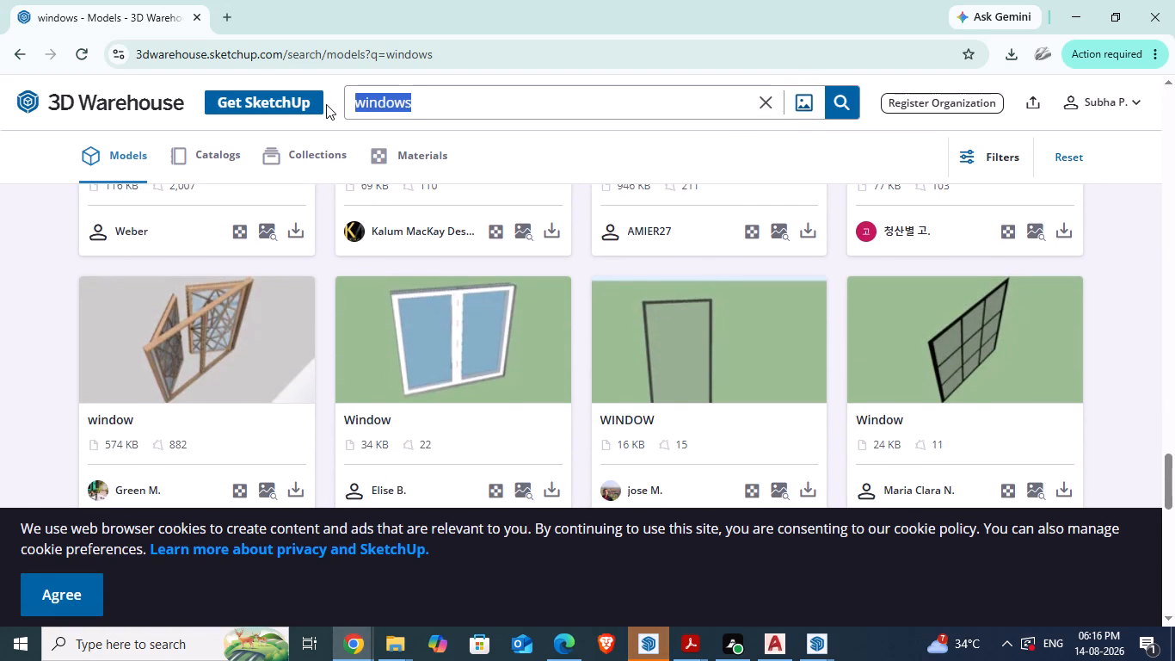
key("d")
type("oo")
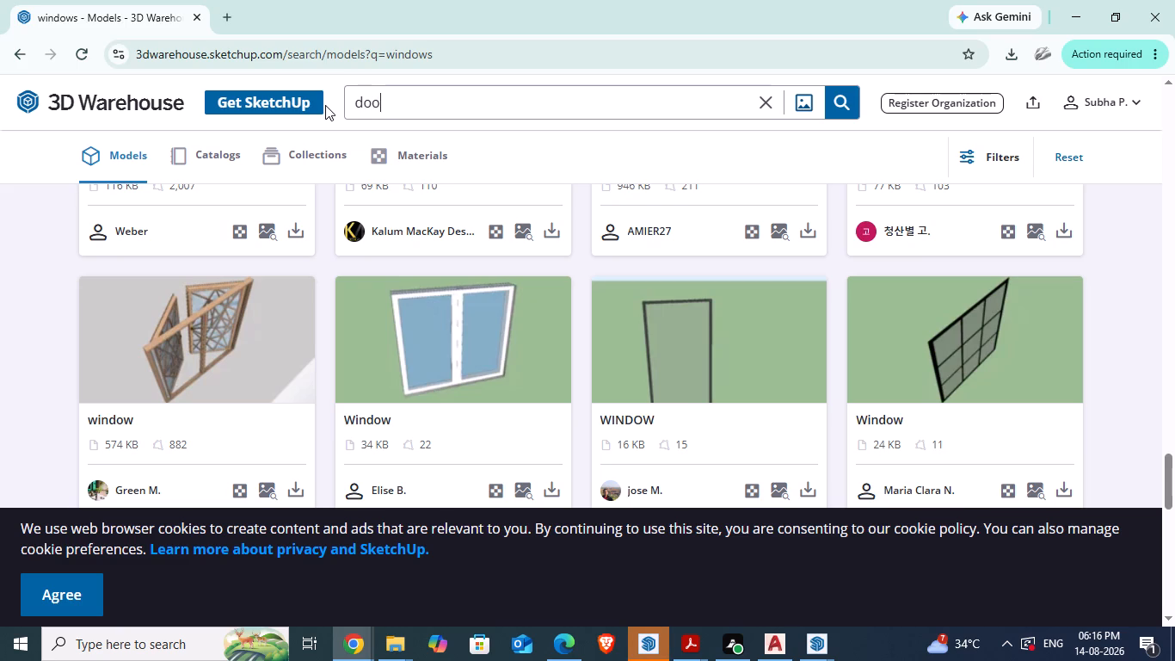
key("r")
key("Return")
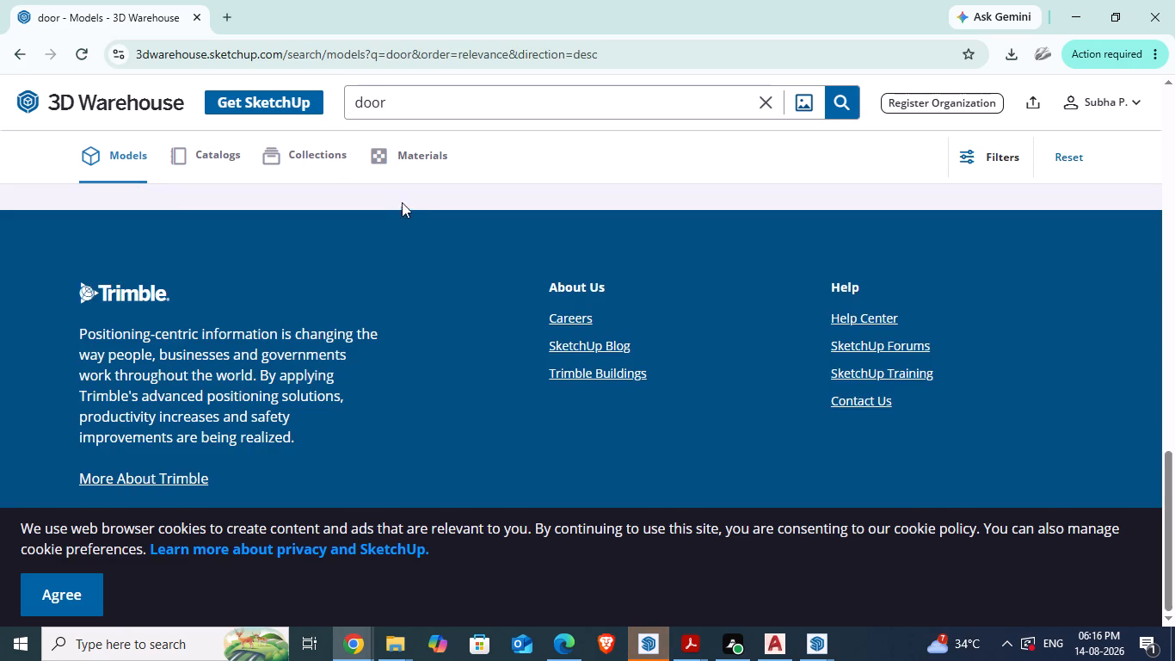
Browse the door search results and download the "kitchen model 01" door as a SketchUp file.
scroll(506, 351, "up", 6)
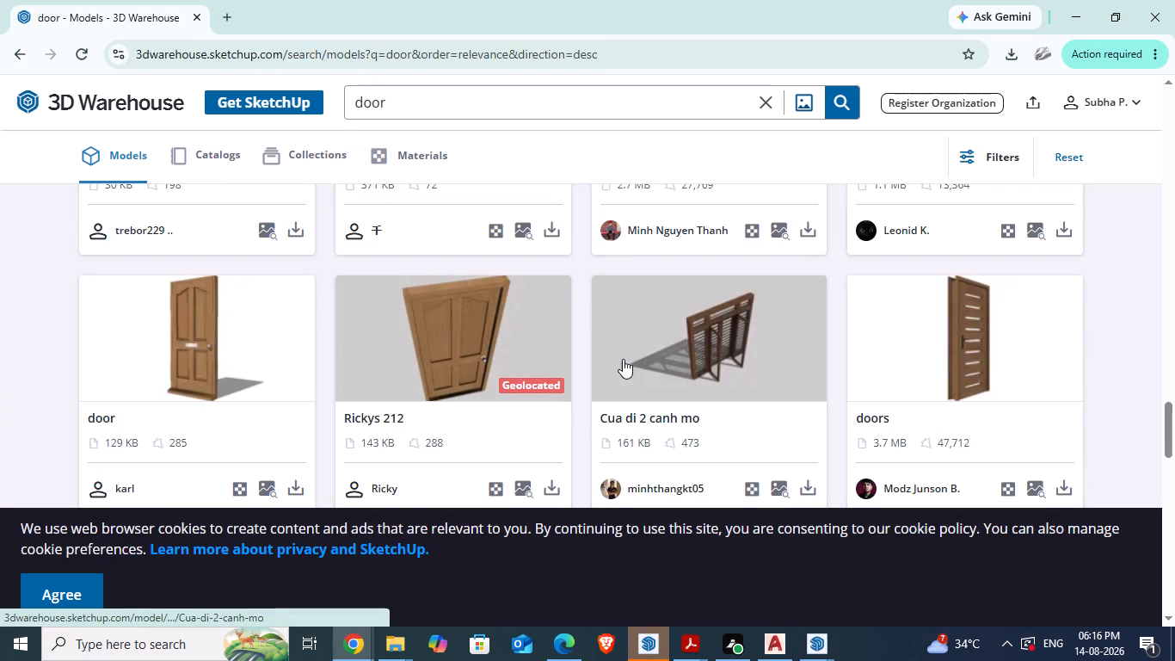
scroll(753, 374, "up", 5)
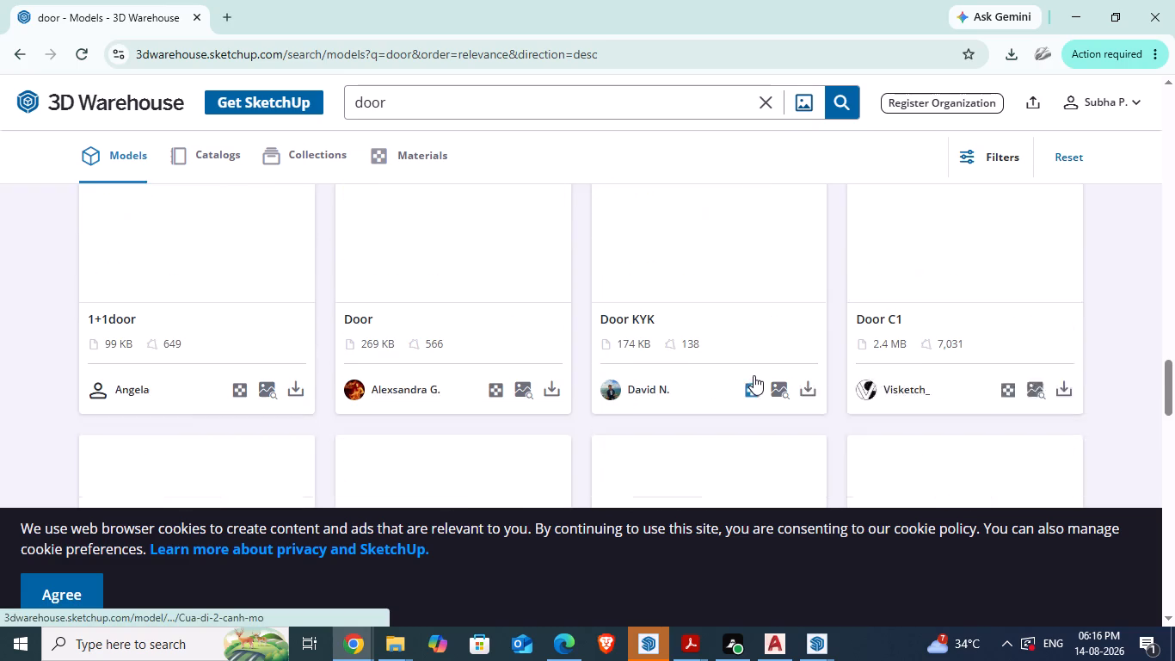
scroll(749, 376, "up", 5)
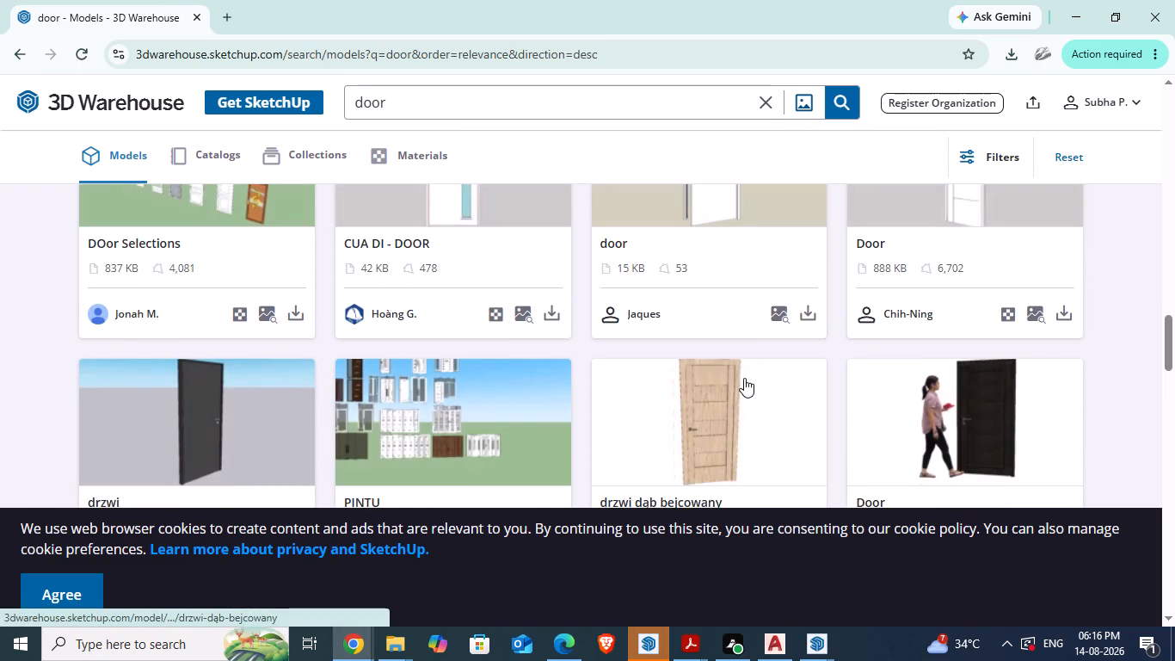
scroll(744, 378, "up", 4)
scroll(744, 378, "down", 2)
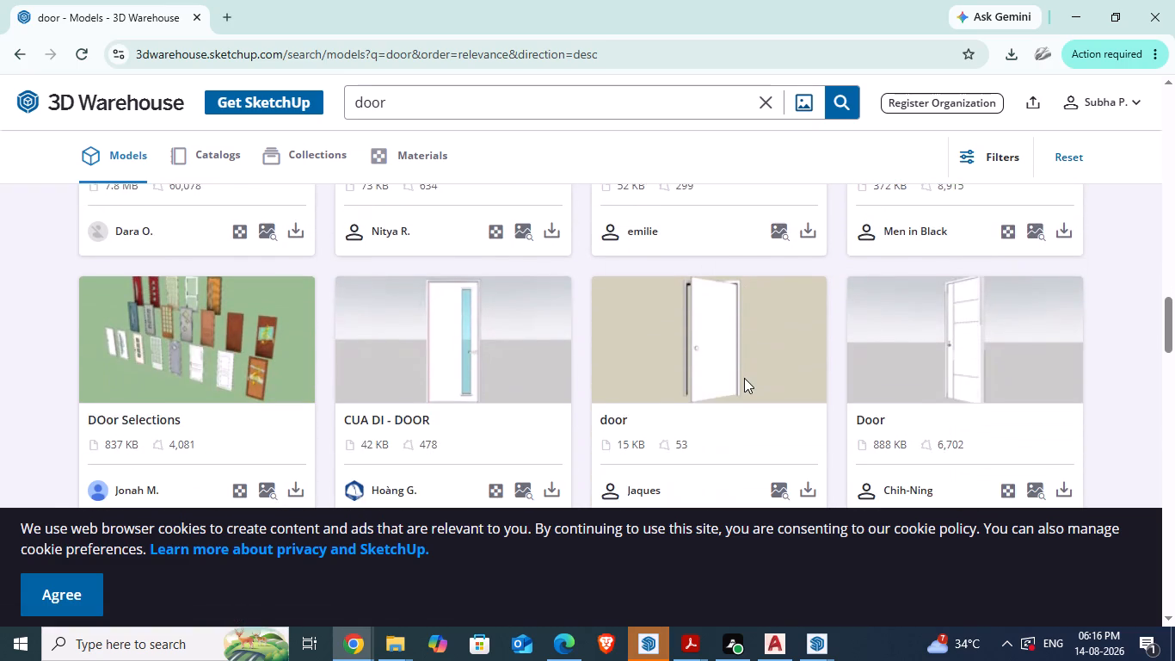
scroll(727, 377, "up", 3)
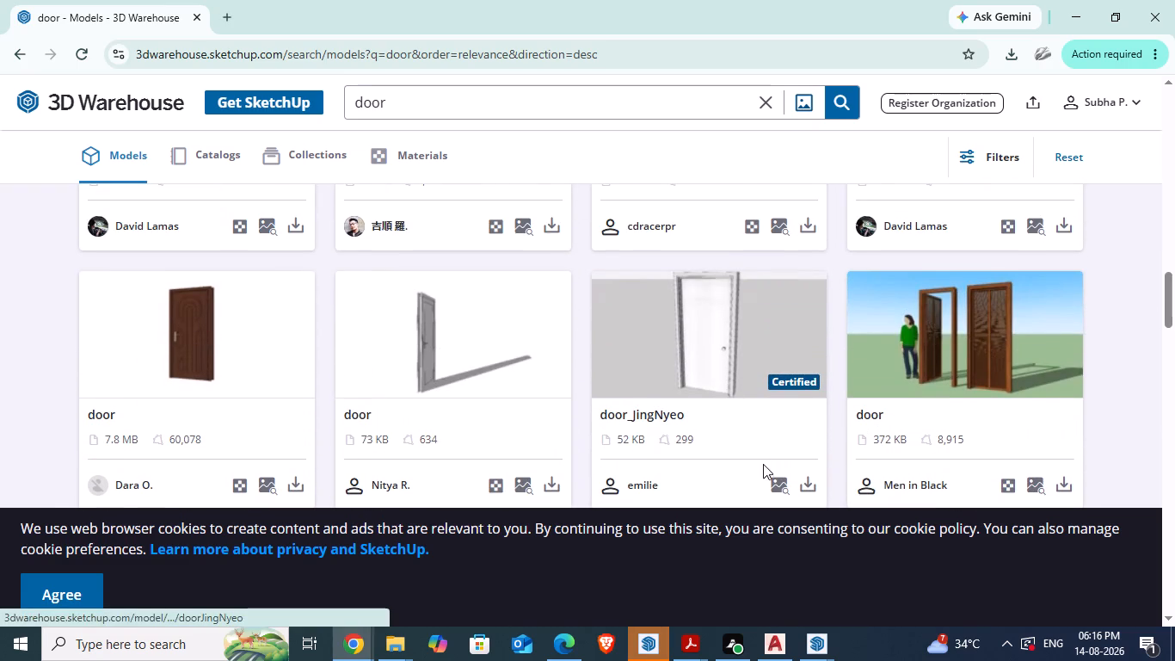
scroll(649, 352, "up", 5)
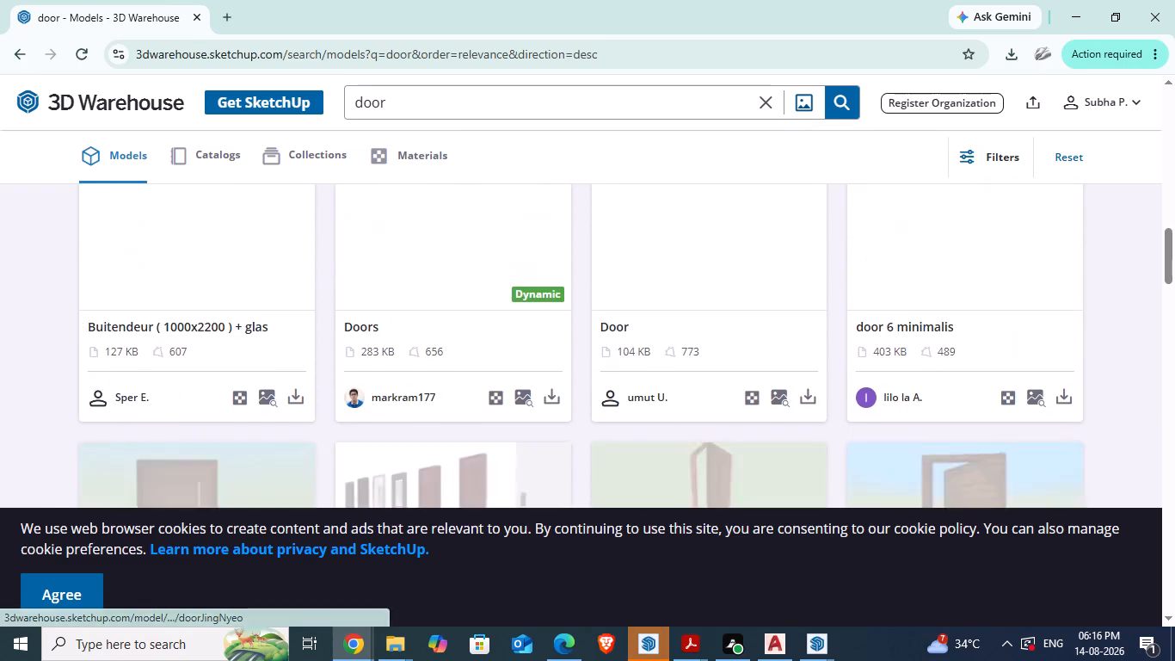
scroll(644, 352, "up", 6)
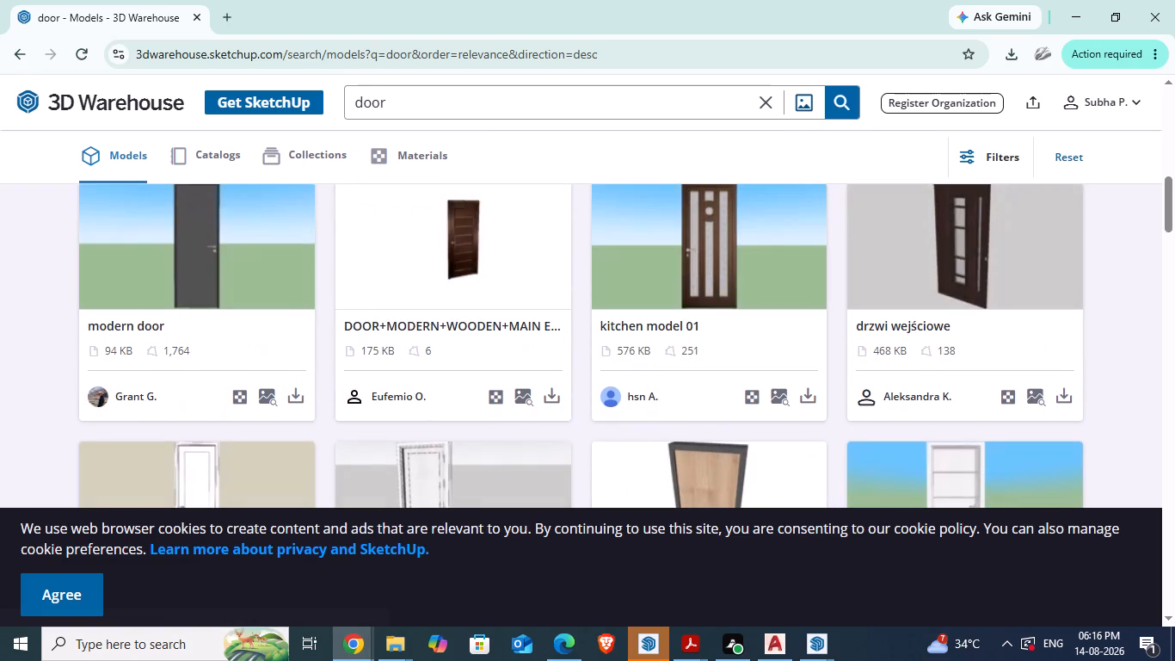
scroll(624, 344, "up", 1)
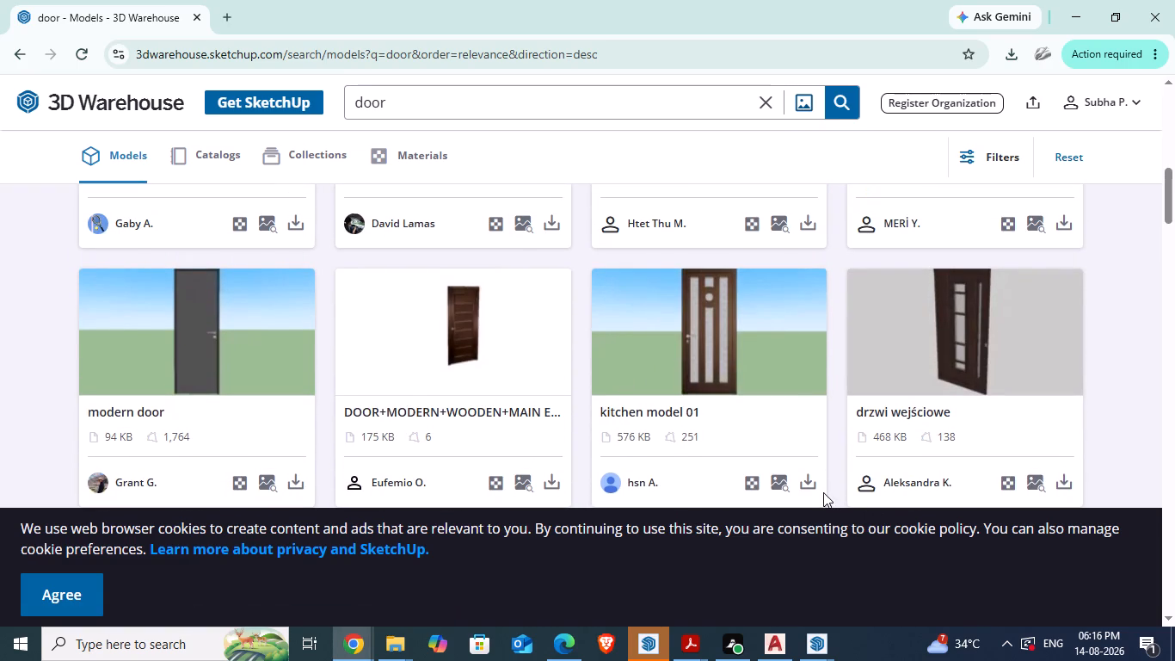
left_click(810, 473)
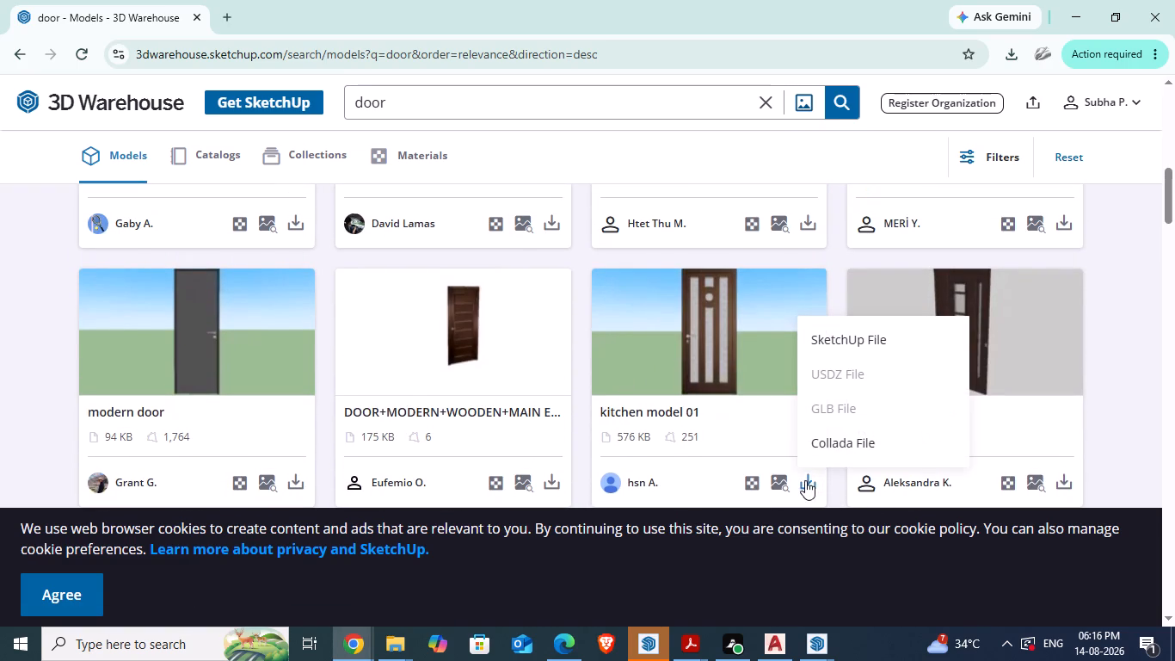
left_click(822, 345)
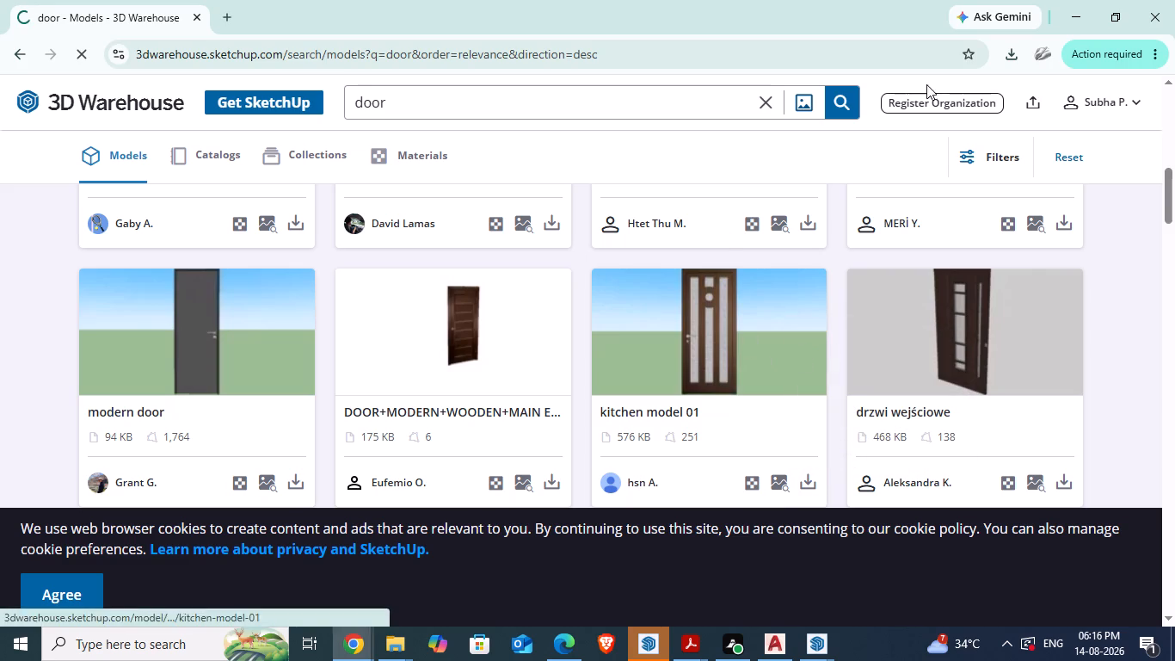
Switch to the untitled SketchUp window and open the downloaded door58 model from the Downloads folder.
left_click(648, 645)
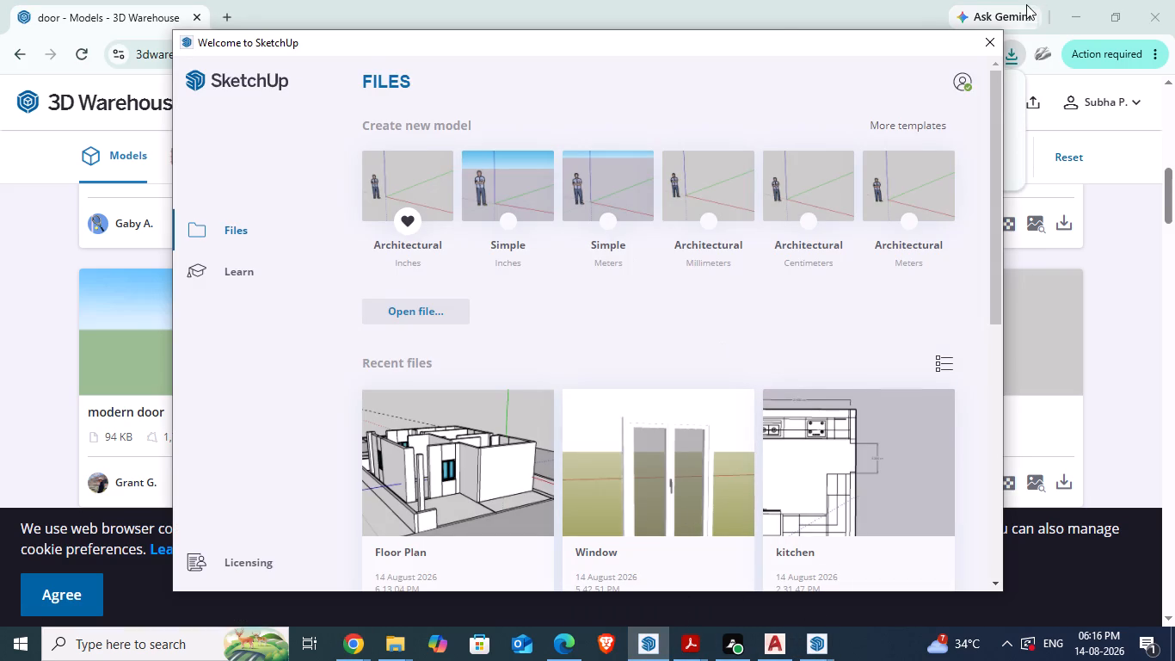
left_click(993, 40)
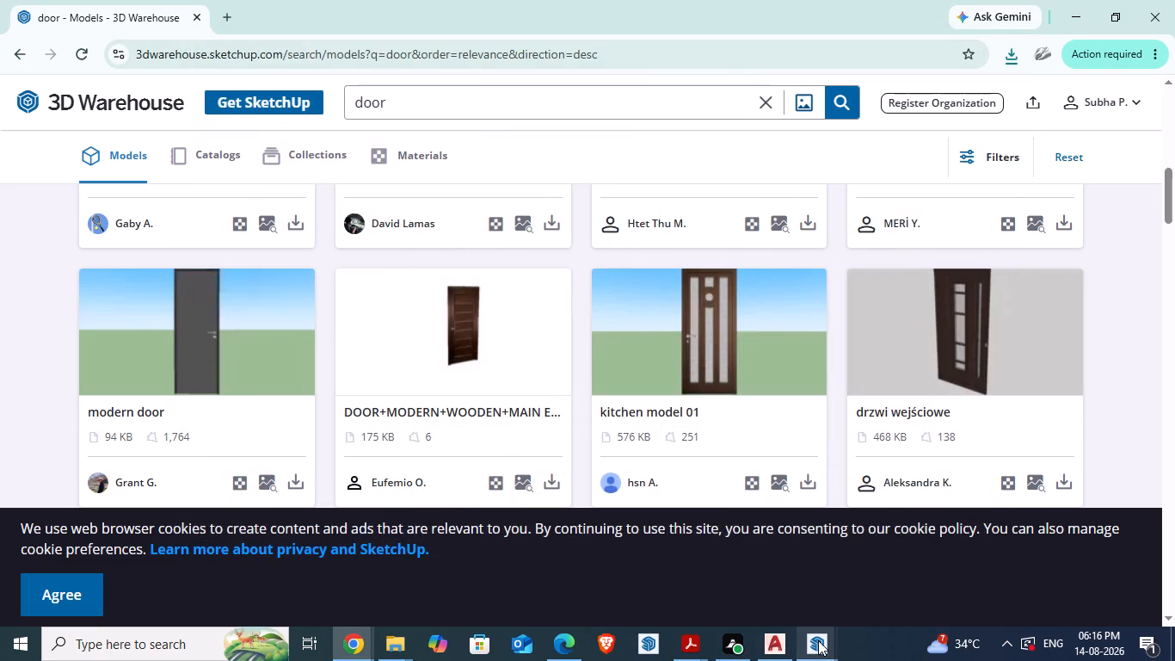
left_click(818, 640)
left_click(896, 589)
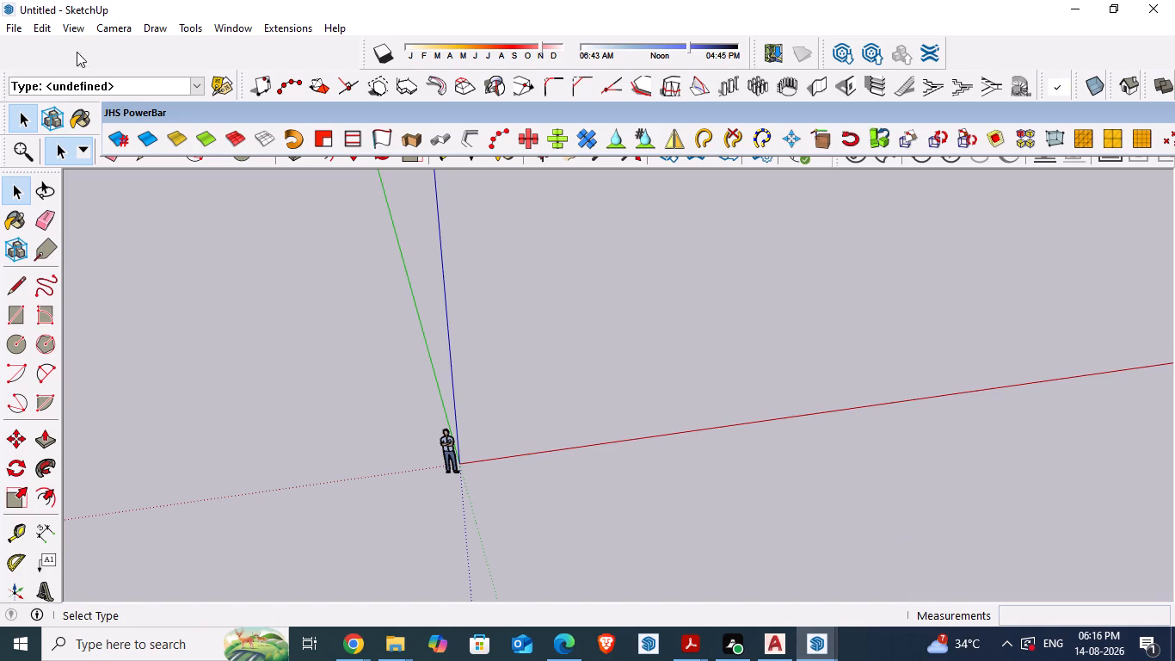
left_click(15, 28)
left_click(46, 88)
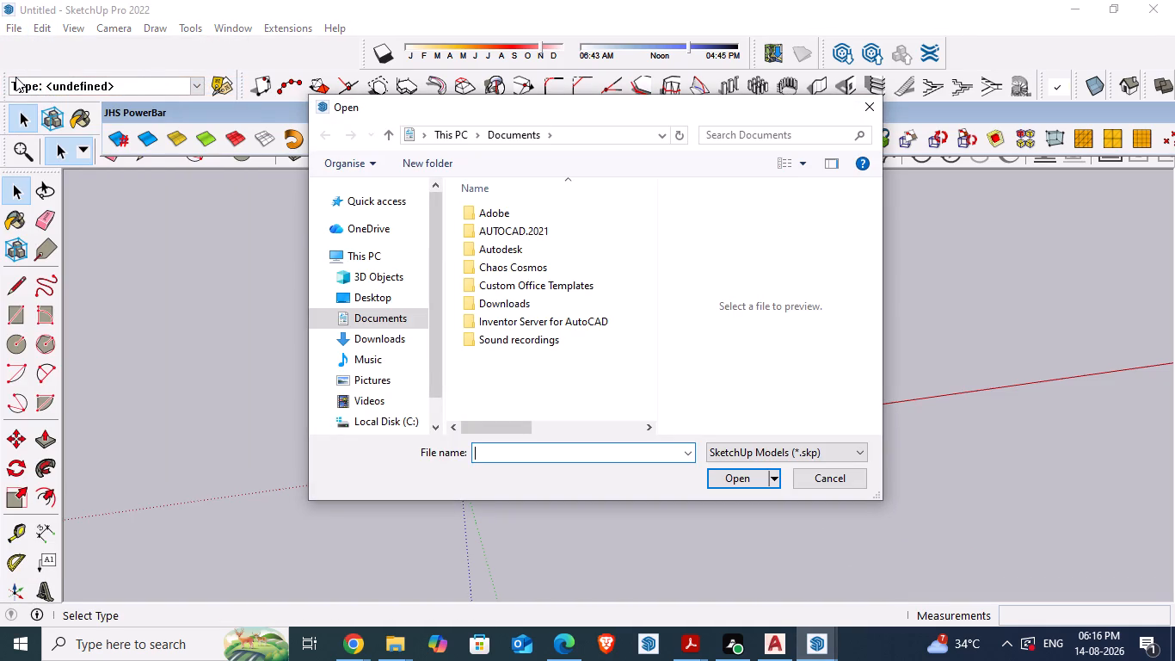
left_click(373, 289)
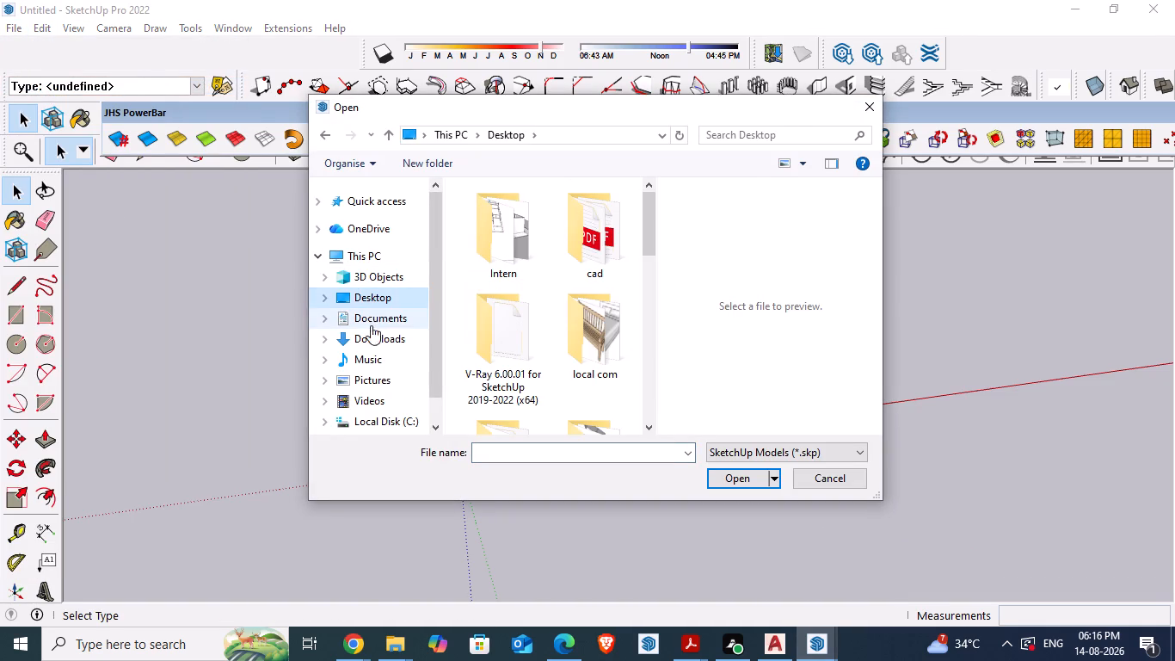
left_click(371, 341)
double_click(512, 235)
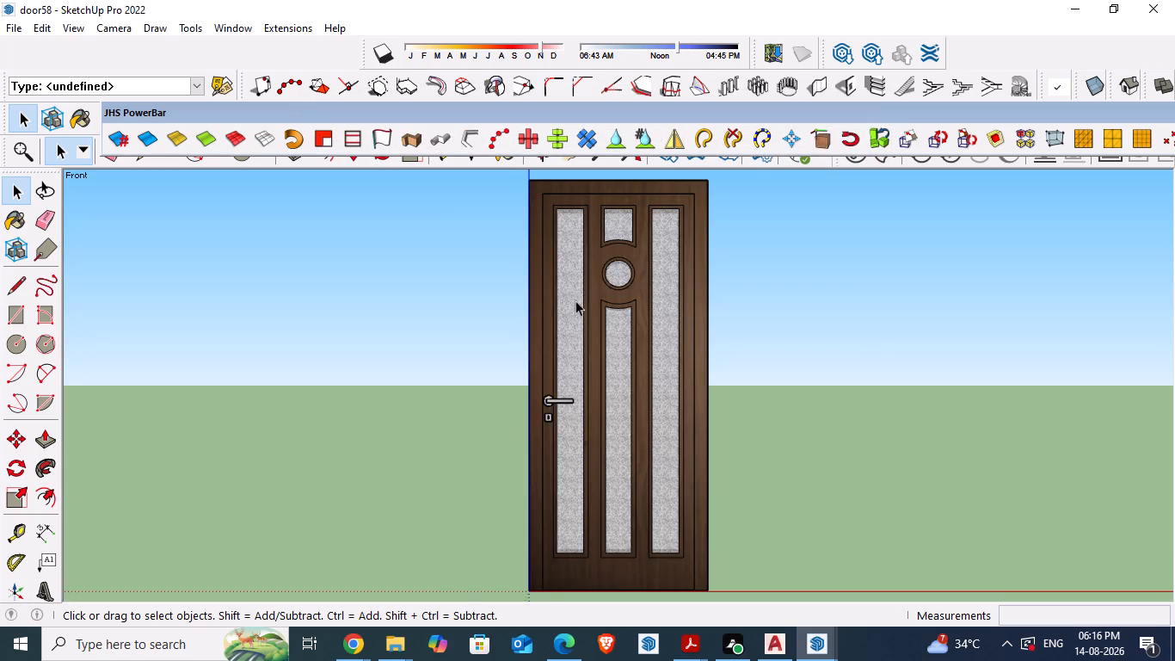
Select the complete wooden door with its three glazed strips and copy it.
scroll(579, 295, "down", 5)
left_click(727, 371)
left_click_drag(511, 219, 763, 529)
left_click(590, 378)
left_click(718, 376)
scroll(649, 384, "down", 3)
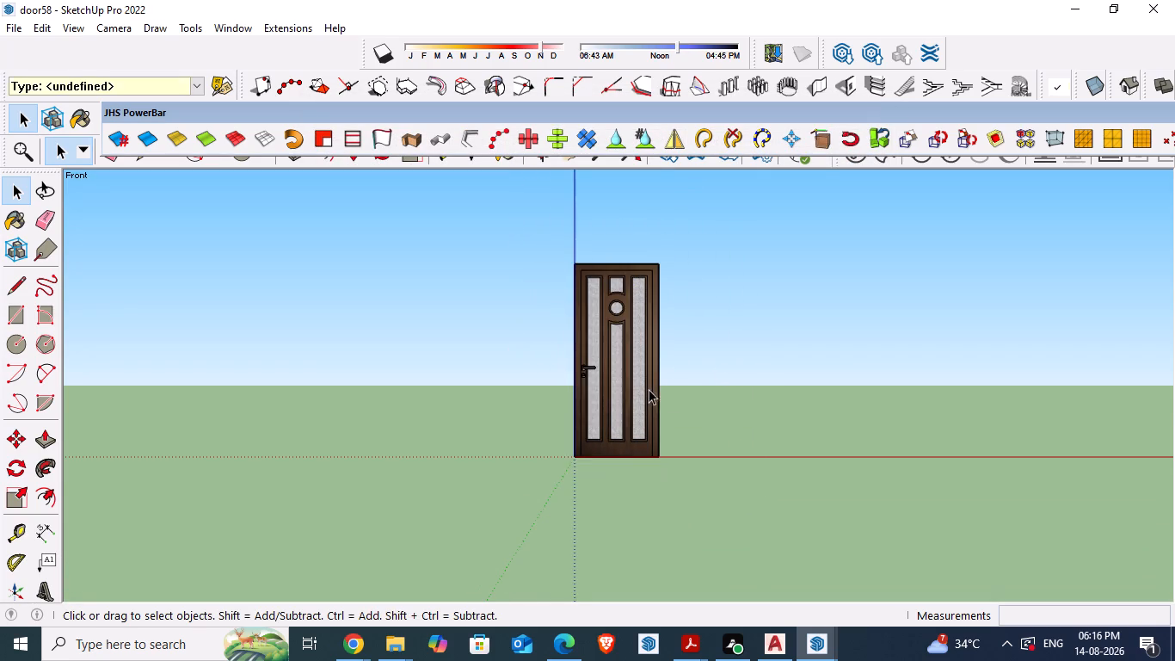
left_click(643, 399)
scroll(618, 405, "down", 3)
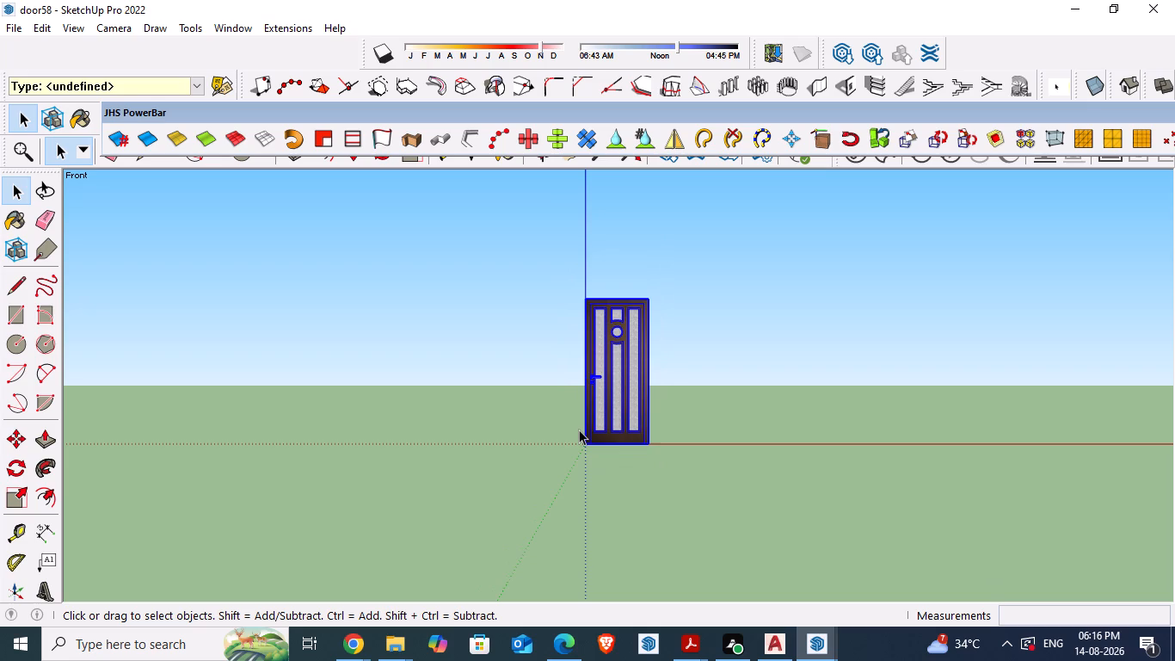
key("ctrl+c")
Switch to the Floor Plan model and paste the door inside the house outline, near the door opening by the corner.
left_click(805, 648)
left_click(789, 587)
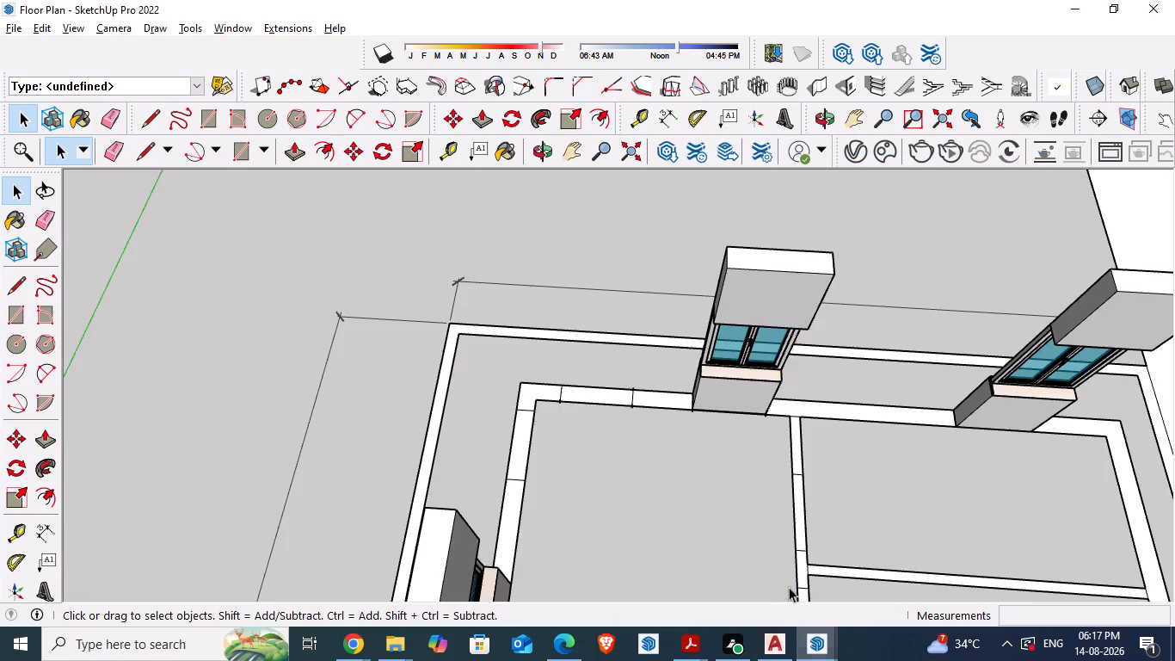
scroll(422, 293, "down", 4)
left_click(368, 278)
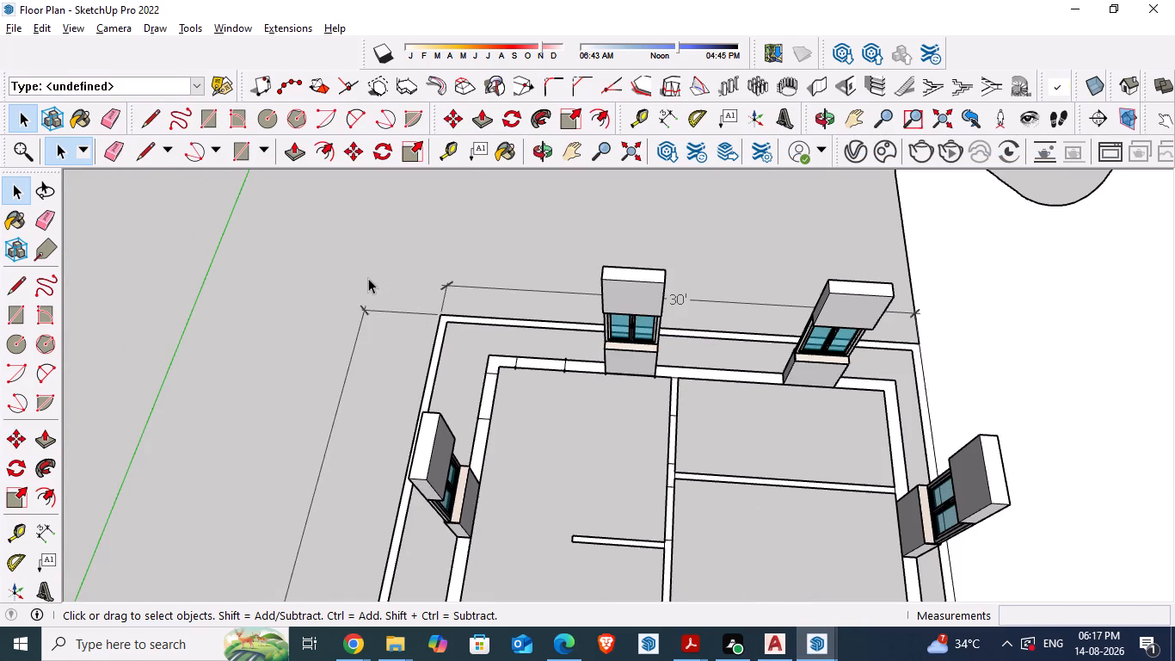
key("ctrl+v")
scroll(350, 342, "down", 4)
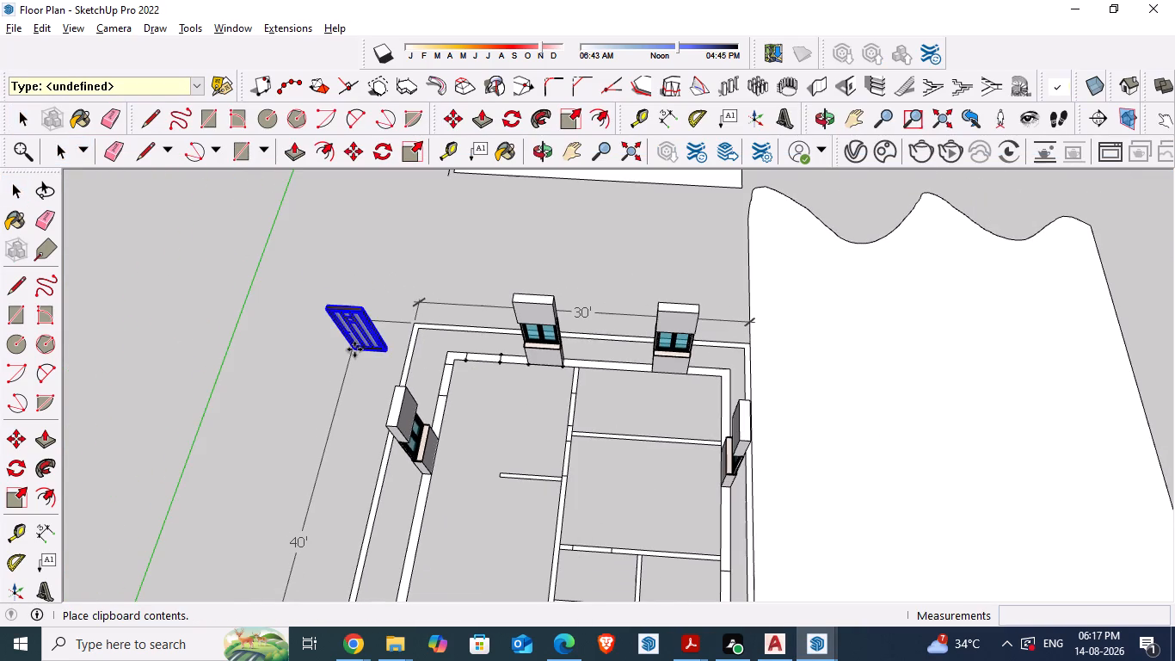
left_click(483, 411)
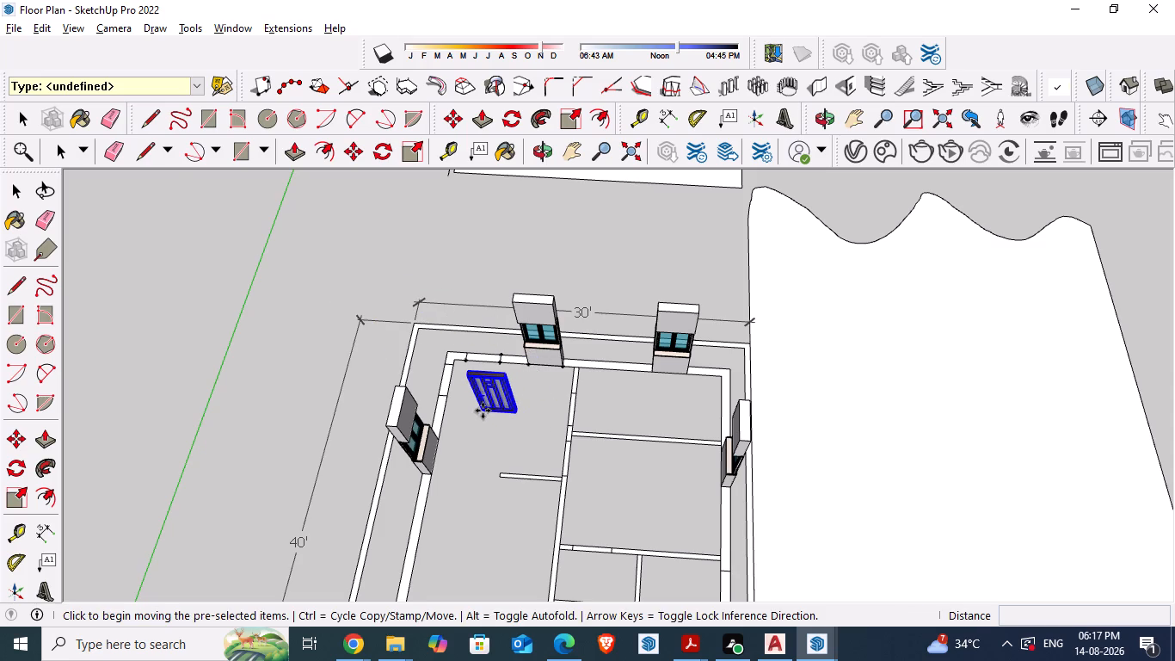
Move the door by its bottom outer corner onto the door opening between the corner and the window on the 30' side wall.
scroll(483, 411, "up", 4)
middle_click_drag(486, 423, 502, 305)
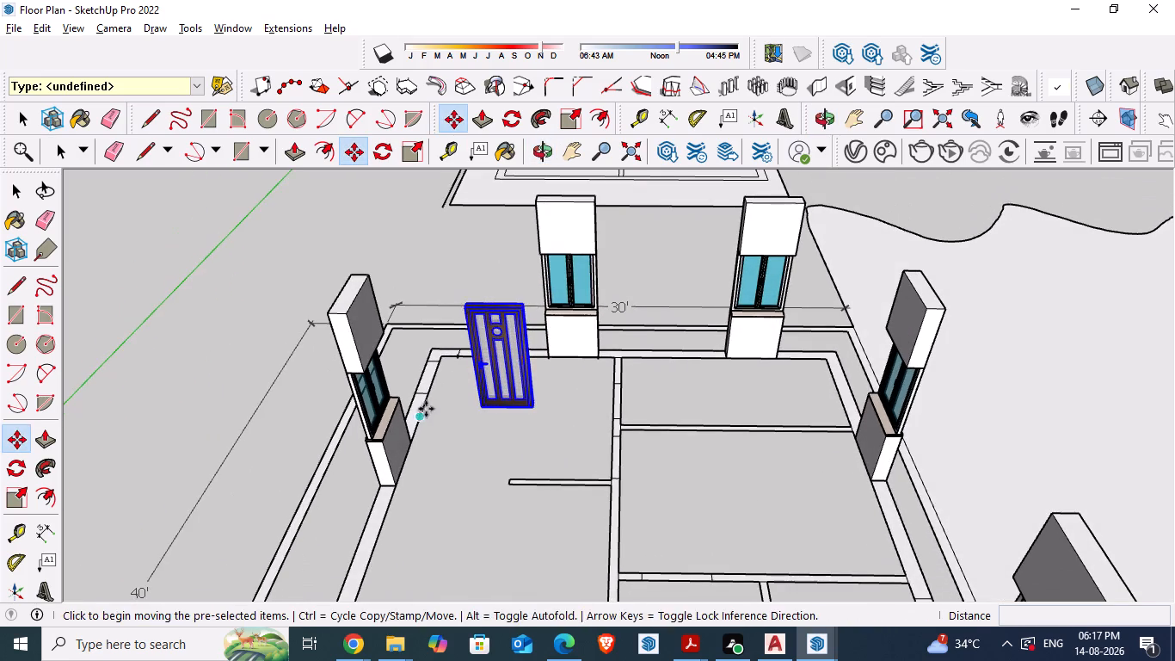
middle_click_drag(426, 409, 905, 409)
middle_click_drag(685, 394, 918, 361)
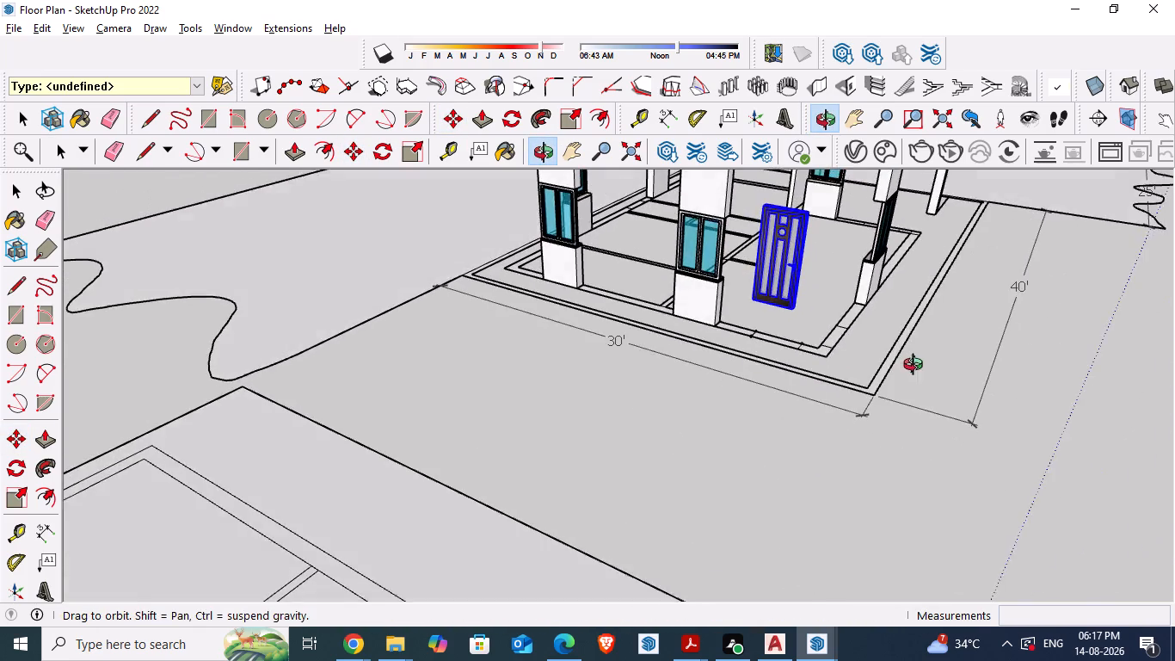
scroll(763, 278, "up", 7)
scroll(778, 348, "up", 3)
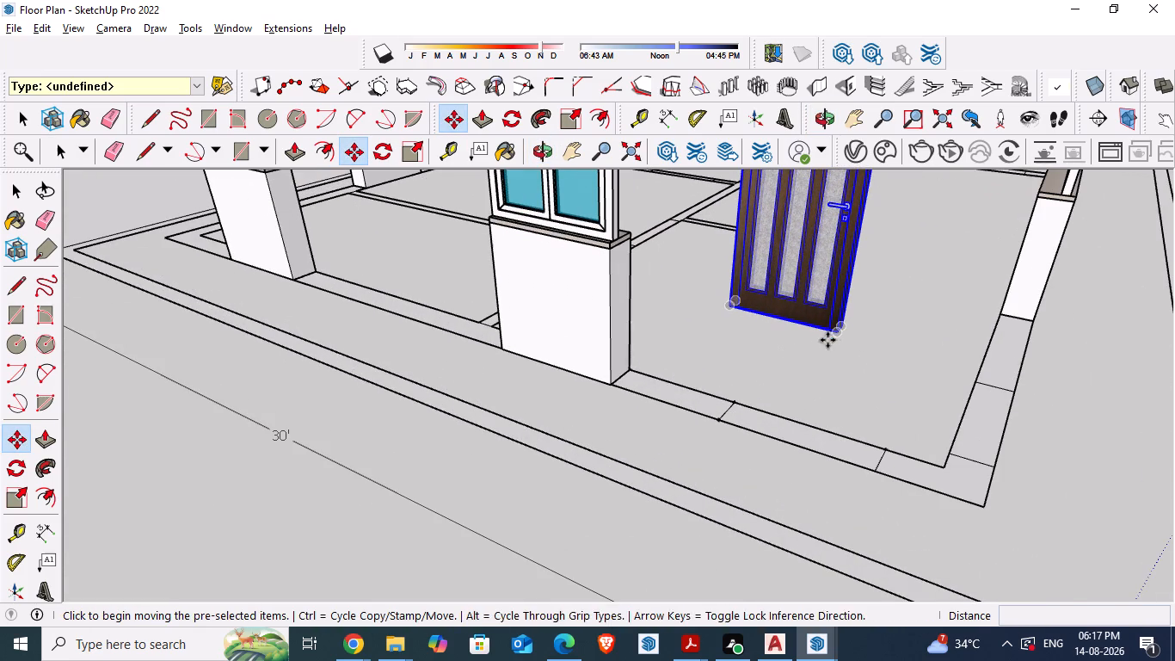
left_click_drag(835, 331, 876, 474)
scroll(840, 471, "up", 6)
scroll(821, 477, "down", 1)
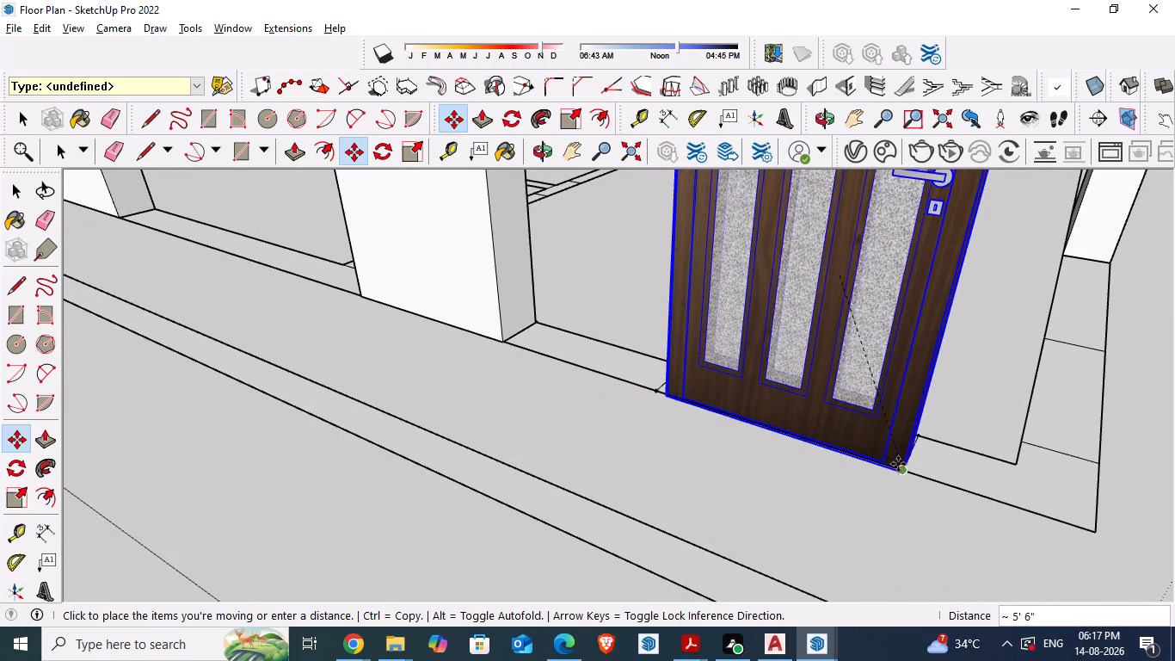
left_click(898, 465)
Scale the door's depth by about 2.01 along the green axis so it spans the wall outline's thickness.
scroll(501, 491, "down", 3)
middle_click_drag(606, 494, 609, 494)
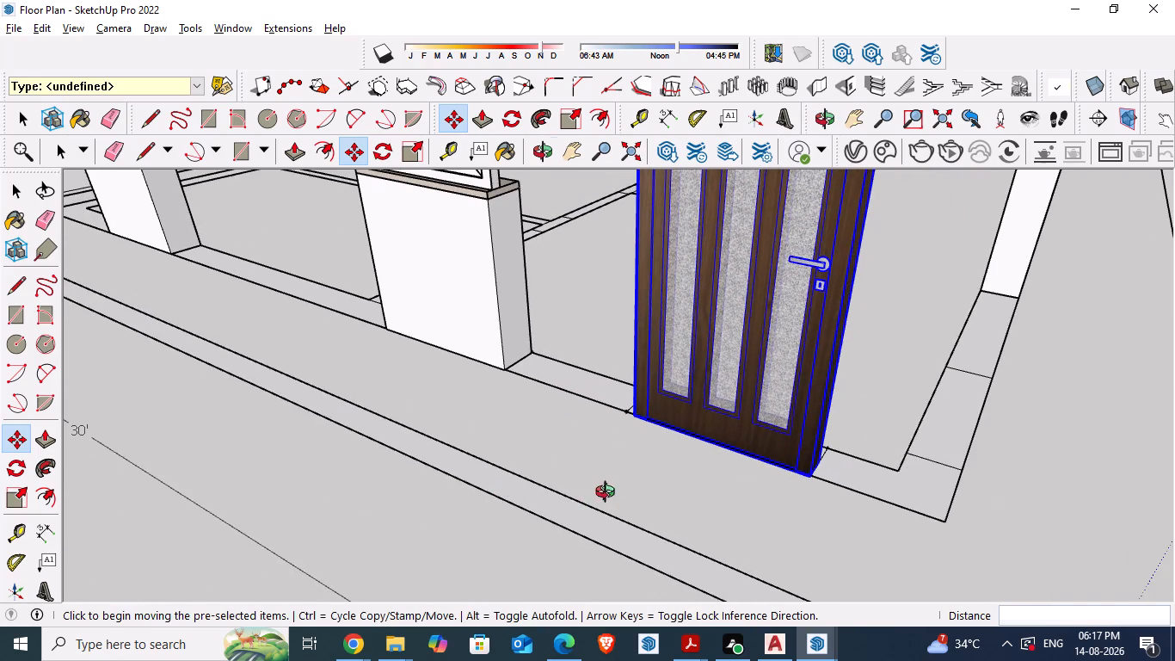
middle_click_drag(609, 494, 666, 498)
scroll(669, 473, "down", 6)
middle_click_drag(809, 448, 334, 428)
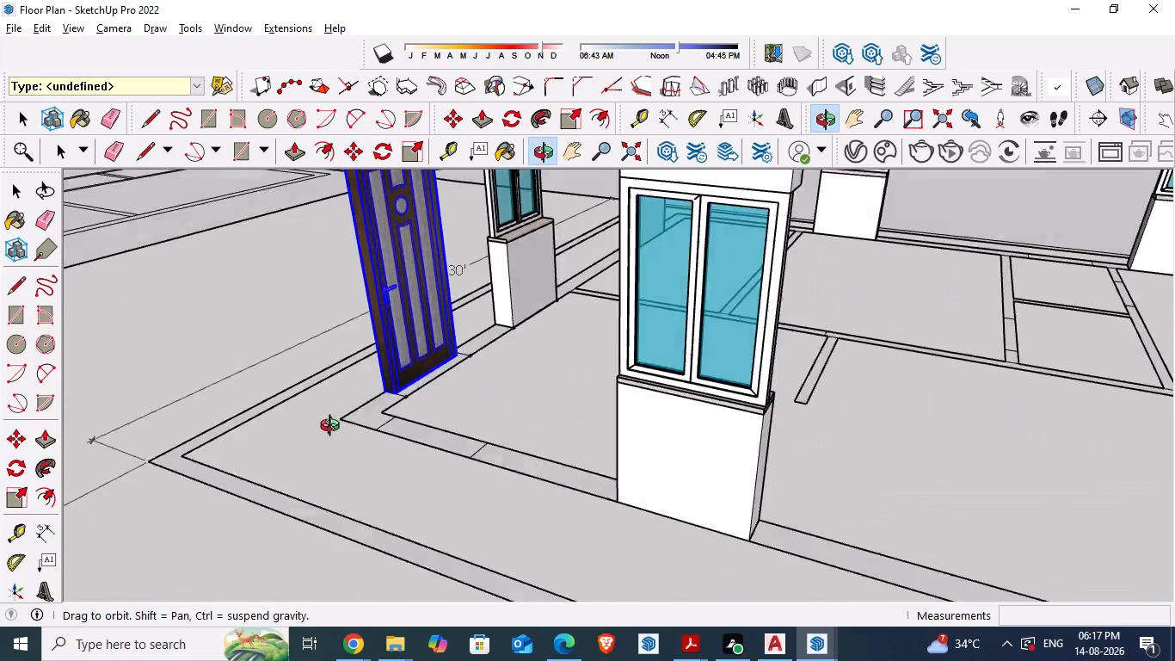
middle_click_drag(334, 428, 295, 415)
scroll(400, 278, "up", 4)
scroll(474, 424, "up", 3)
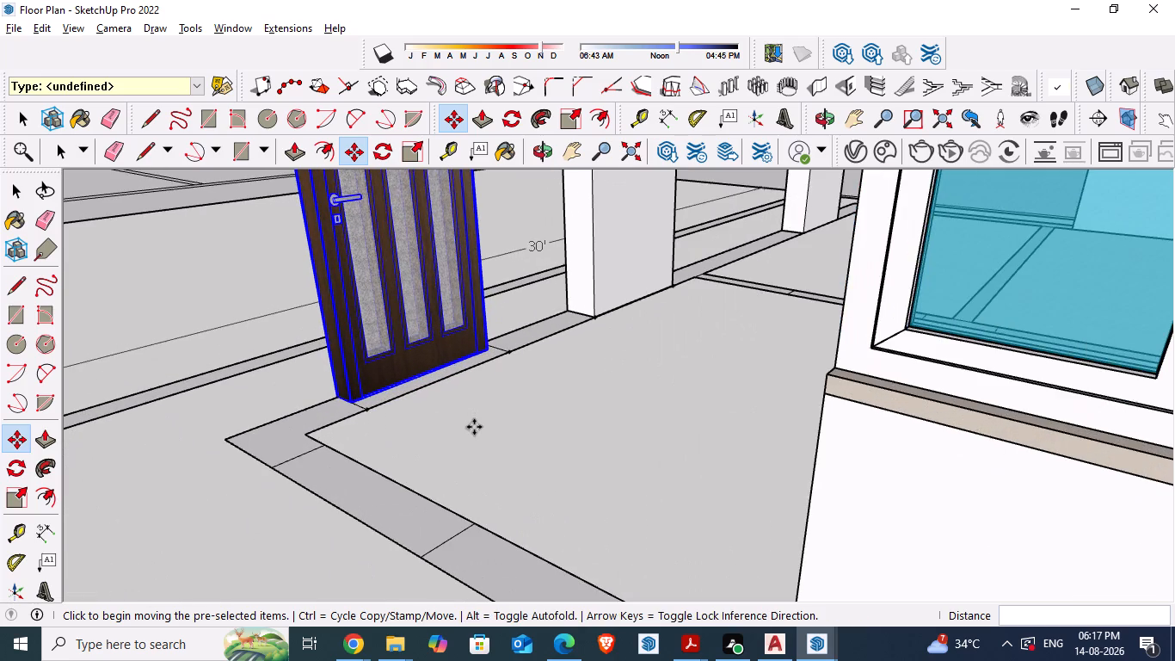
scroll(471, 408, "up", 3)
middle_click_drag(455, 409, 517, 405)
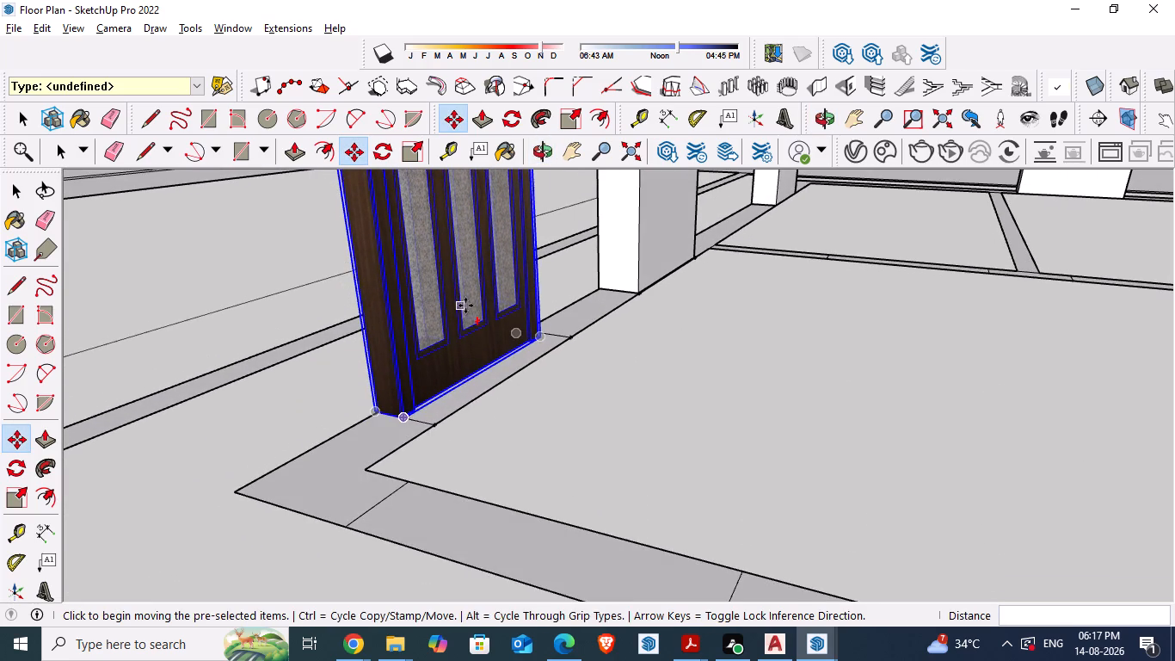
scroll(449, 485, "down", 5)
scroll(431, 359, "up", 3)
key("s")
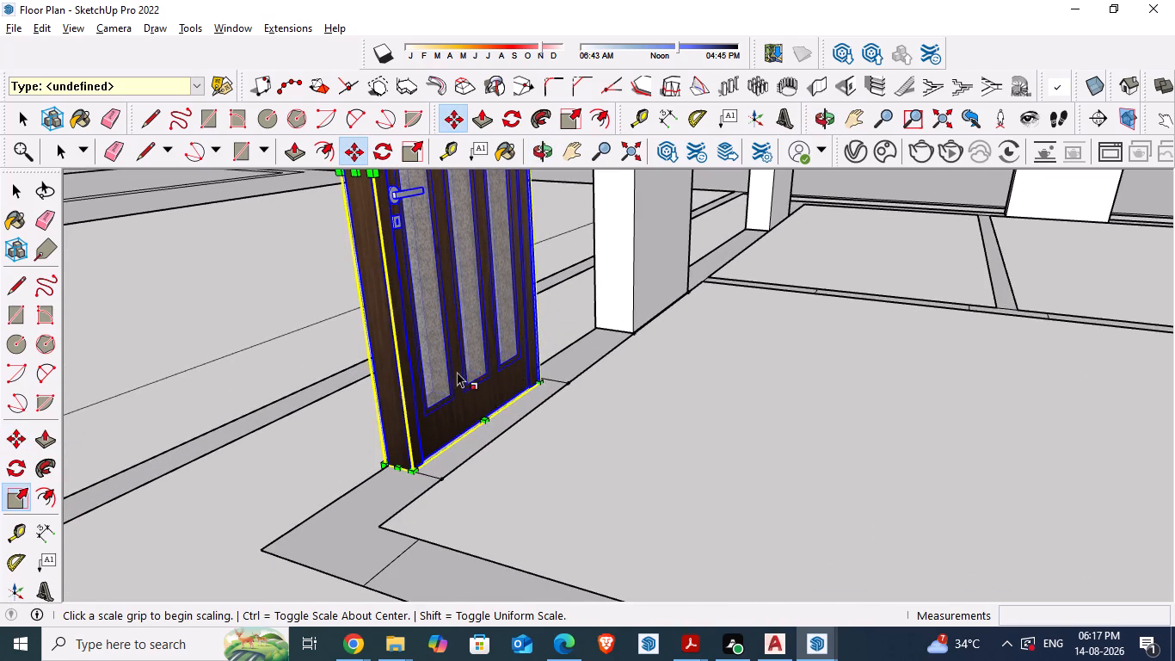
scroll(486, 414, "up", 4)
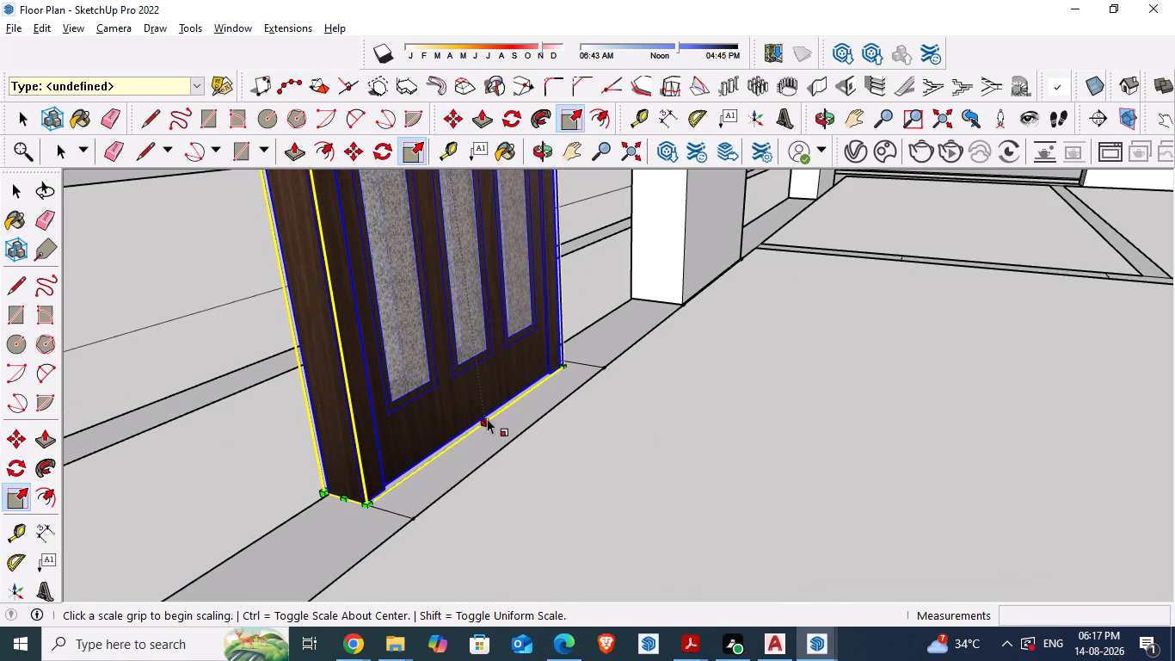
left_click_drag(486, 423, 514, 434)
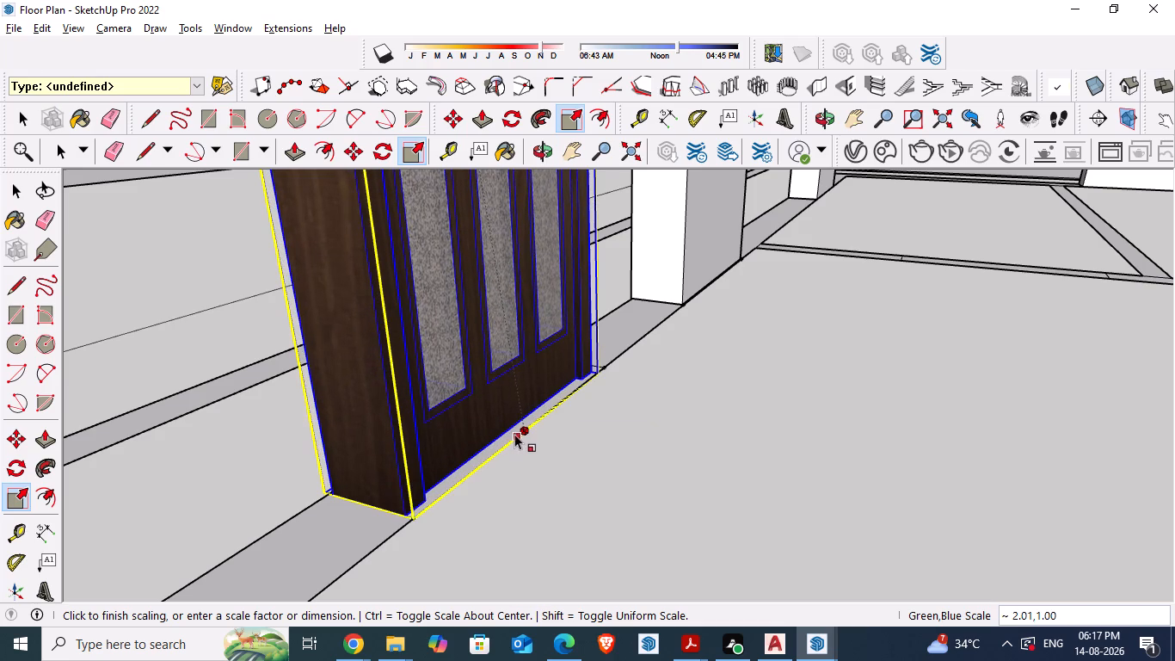
left_click_drag(514, 434, 515, 434)
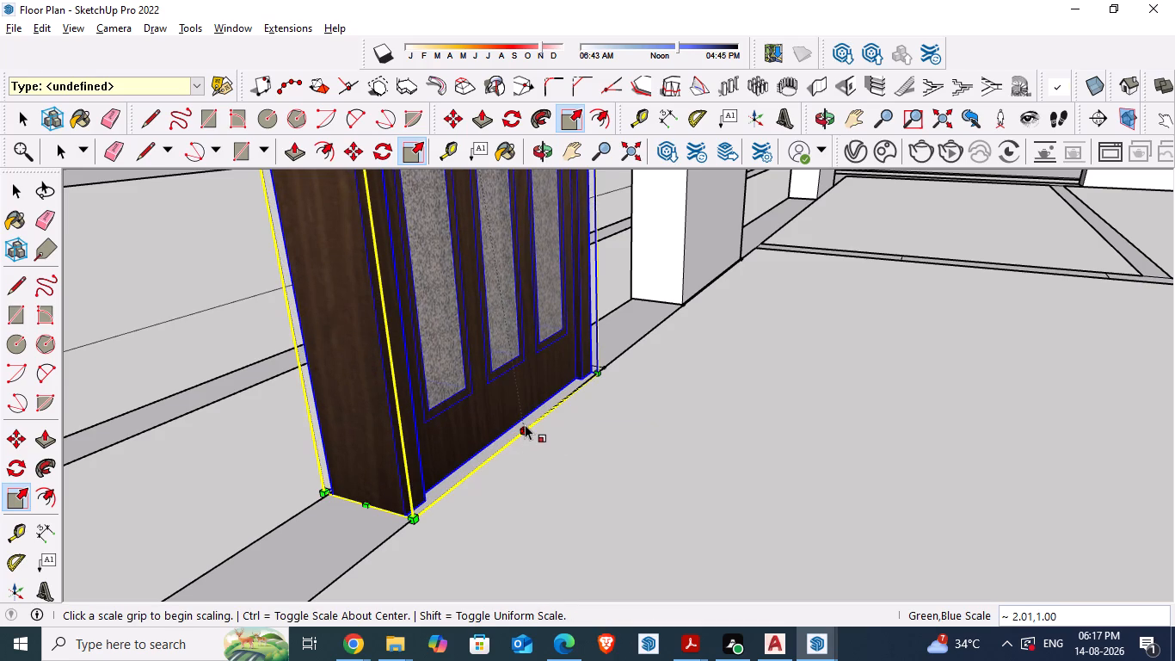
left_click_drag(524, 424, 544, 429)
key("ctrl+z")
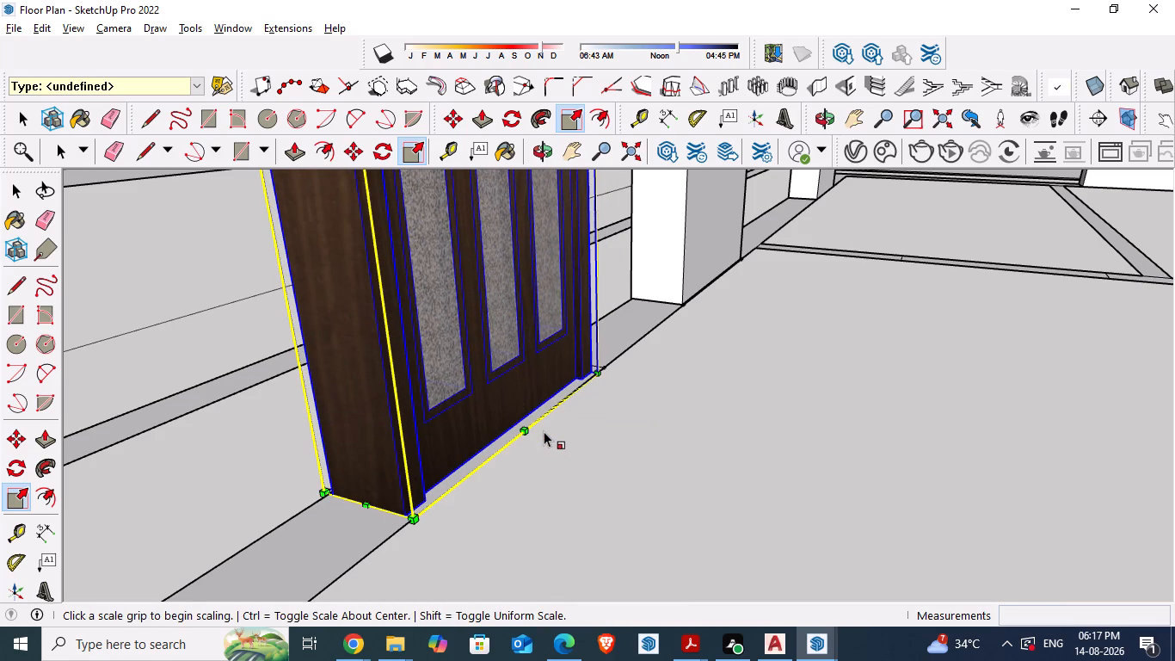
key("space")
Unhide all the hidden house walls and the plot's boundary wall around the placed door.
scroll(547, 499, "down", 3)
middle_click_drag(547, 501, 485, 537)
scroll(529, 526, "down", 4)
middle_click_drag(379, 412, 612, 486)
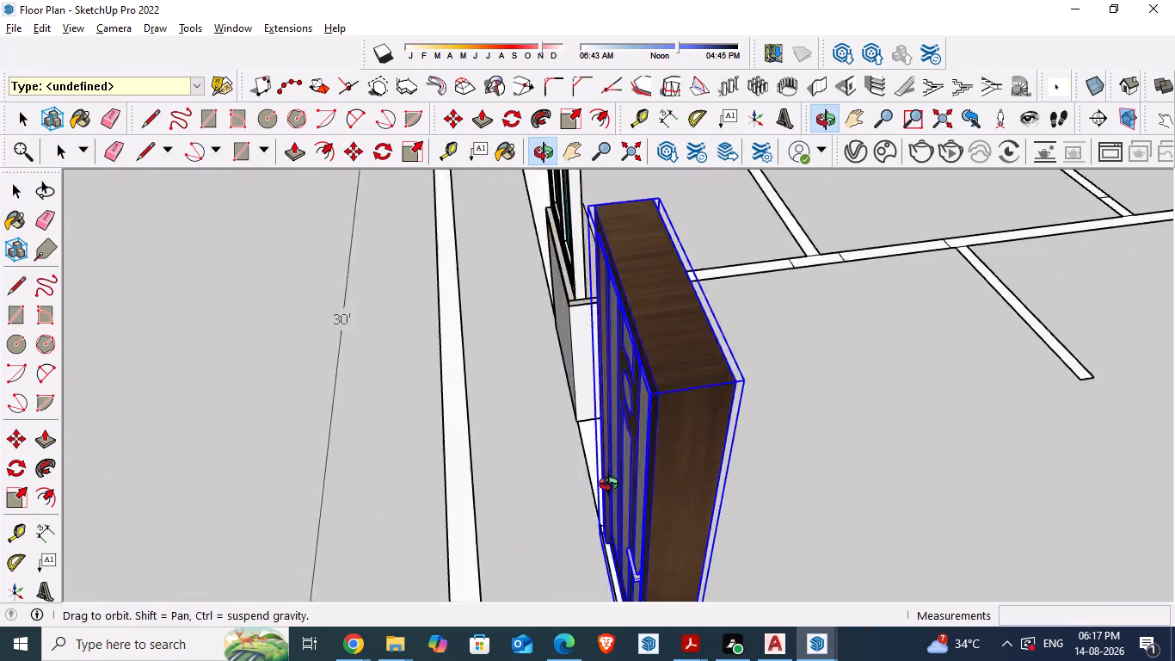
middle_click_drag(612, 486, 703, 470)
scroll(655, 505, "down", 4)
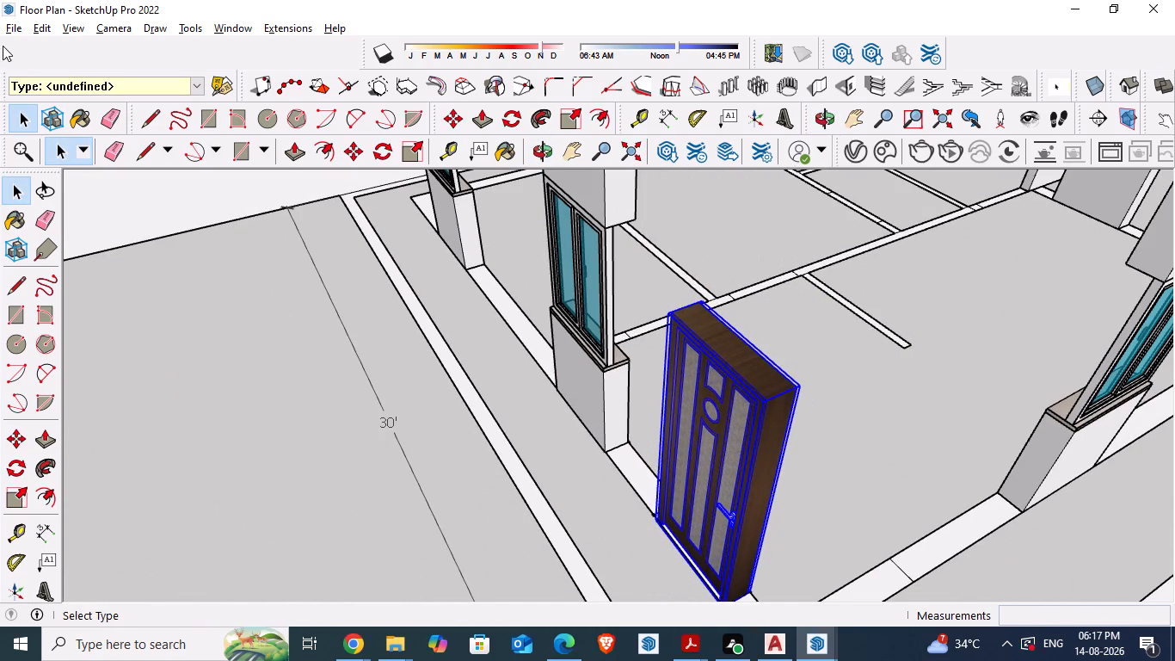
left_click(40, 32)
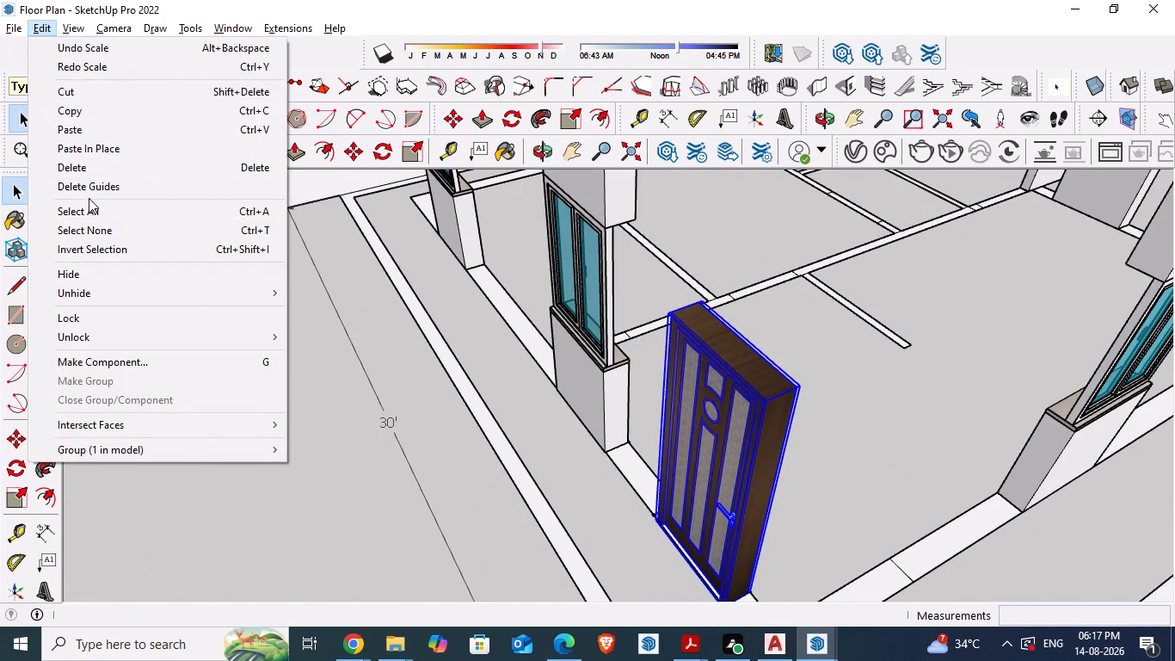
left_click(98, 292)
left_click(305, 326)
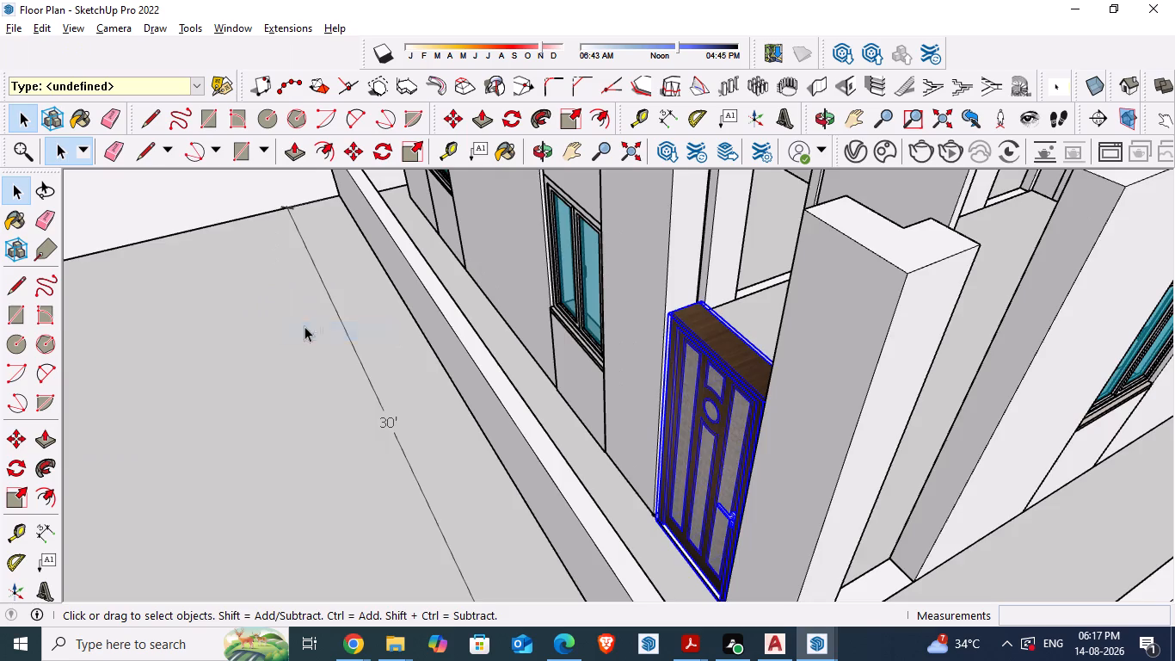
Build a right-aligned vertical wall group, 9" thick and 3' high, across the opening above the door with the 1001bit Build Wall tool.
scroll(599, 388, "down", 4)
middle_click_drag(587, 431, 762, 345)
scroll(757, 355, "up", 1)
scroll(674, 436, "down", 4)
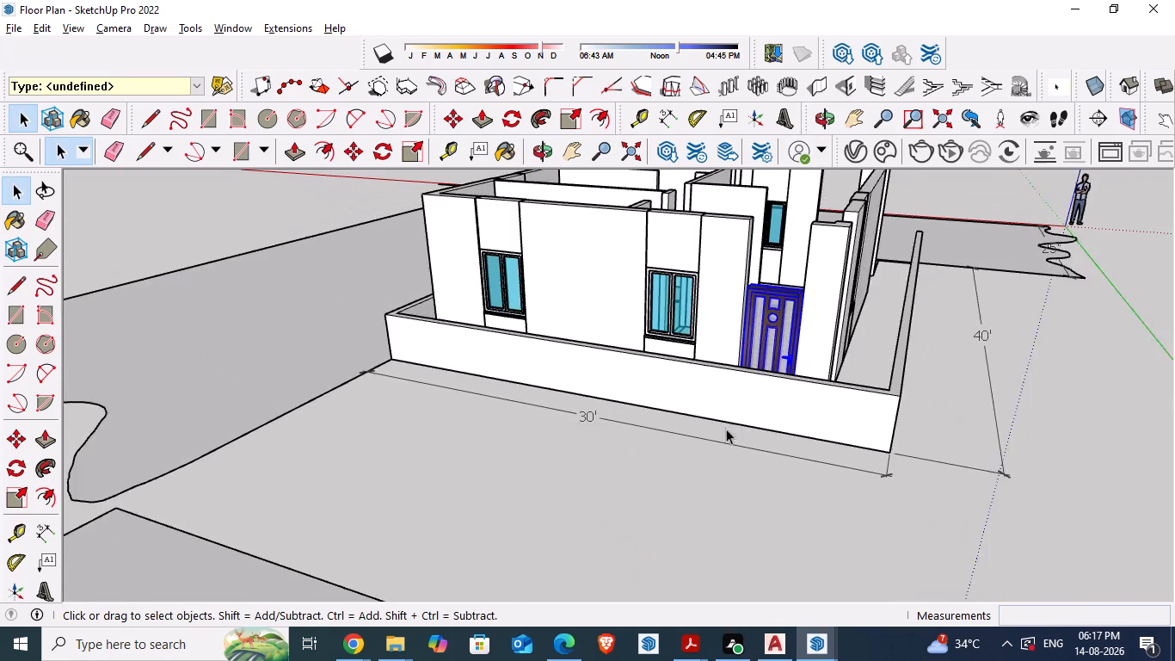
scroll(726, 429, "down", 2)
scroll(787, 231, "up", 5)
scroll(723, 285, "up", 1)
middle_click_drag(709, 289, 691, 294)
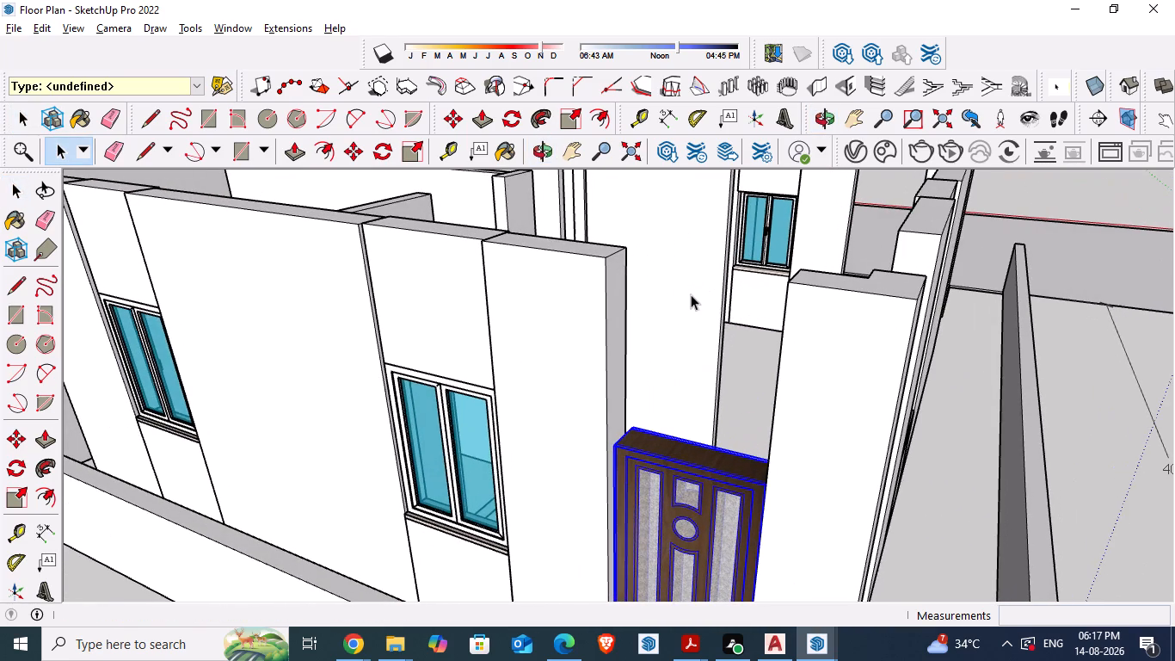
left_click(811, 84)
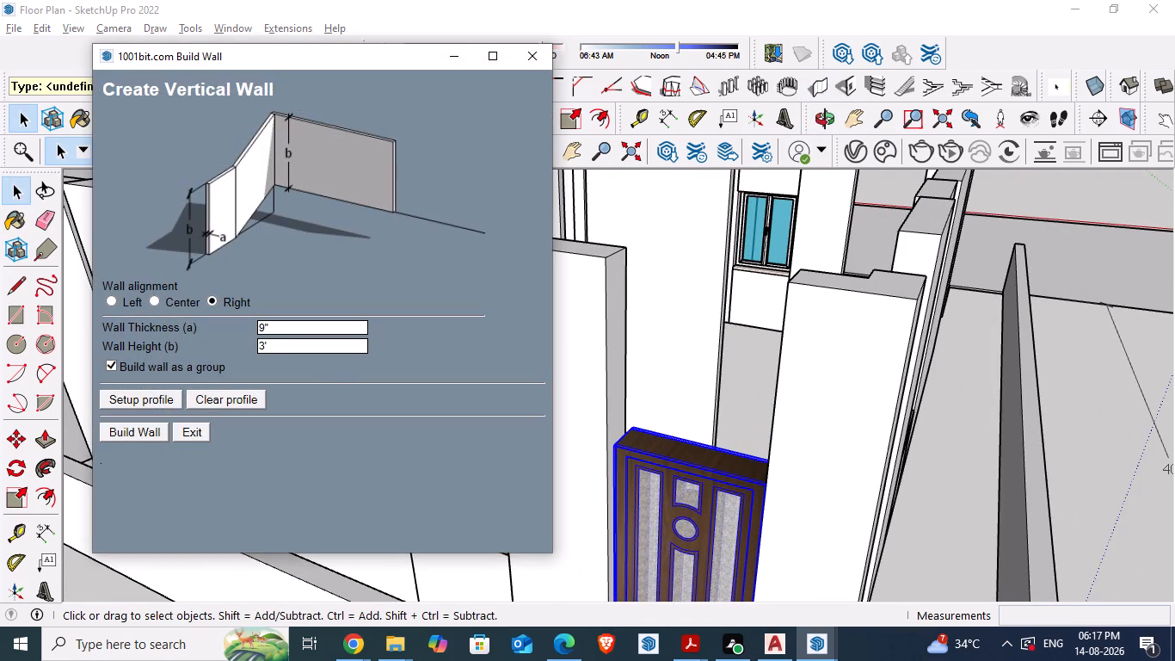
left_click(122, 435)
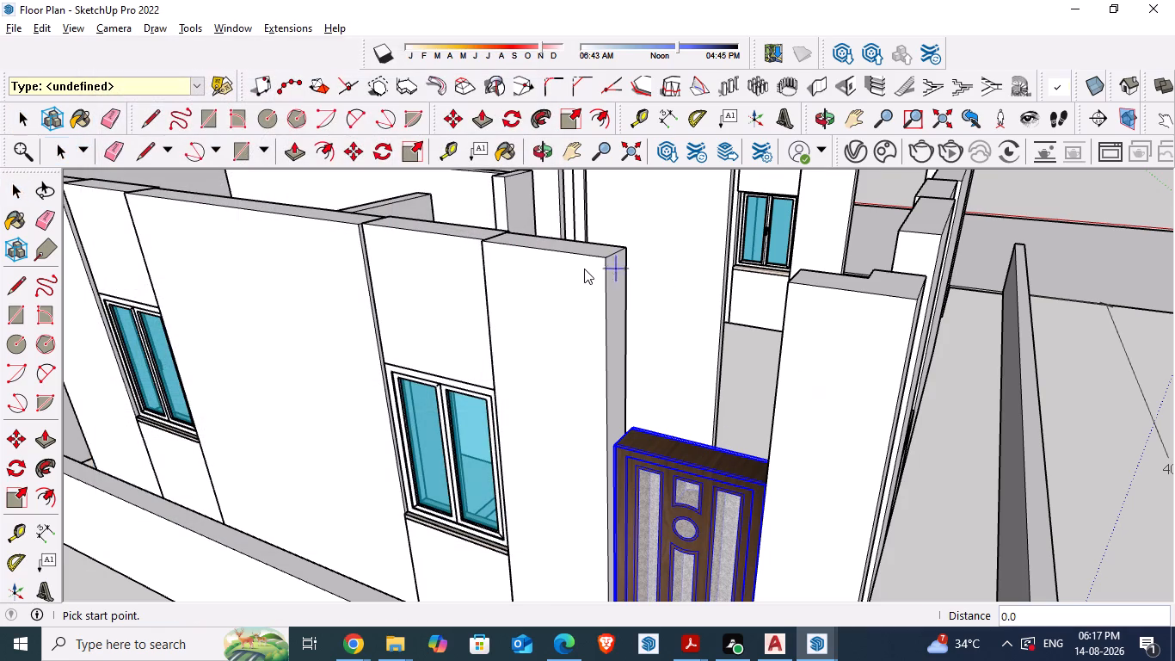
left_click(608, 435)
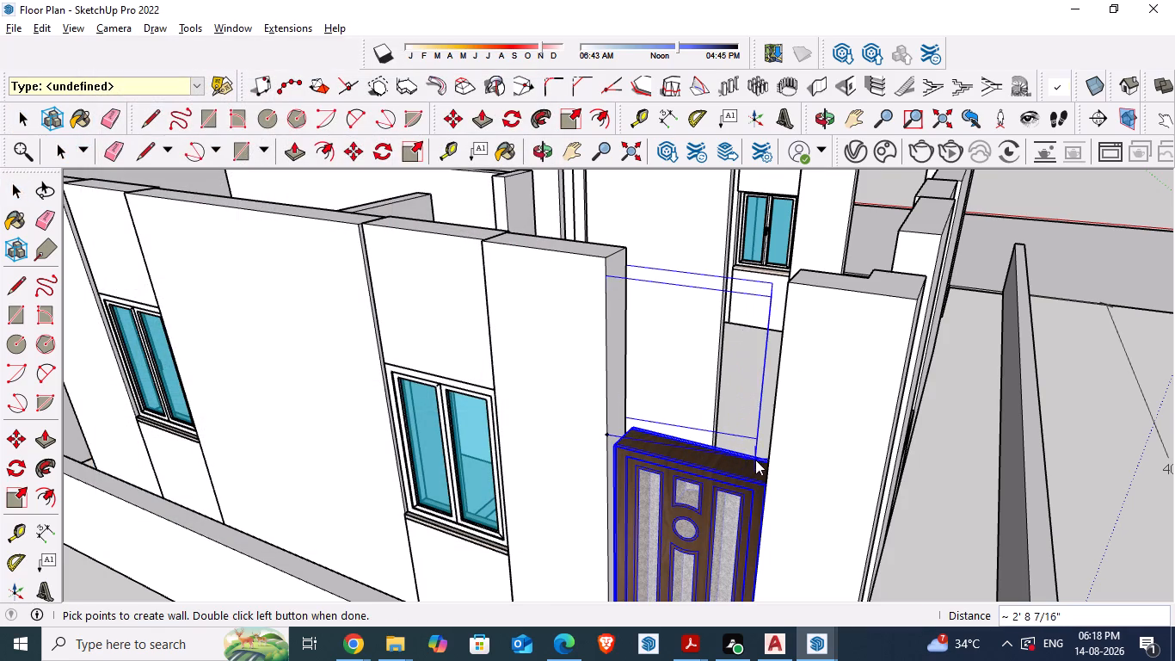
double_click(762, 475)
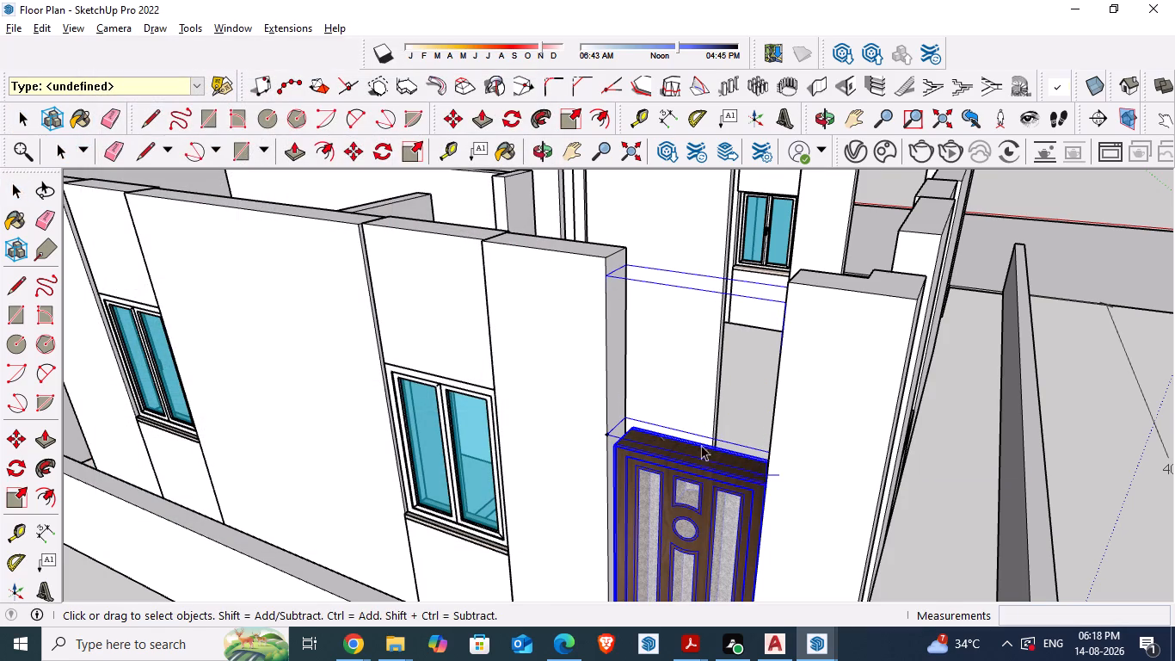
middle_click_drag(631, 424, 716, 411)
key("space")
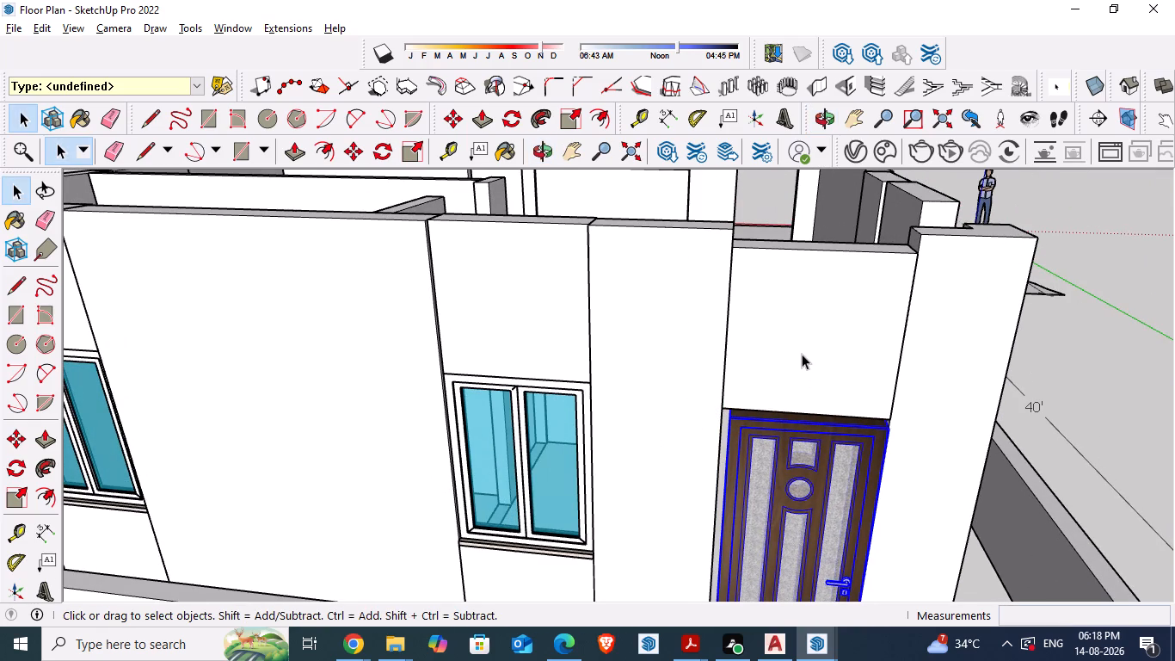
Move the new wall piece above the door up so its top corner meets the top of the adjoining wall.
left_click(799, 332)
key("m")
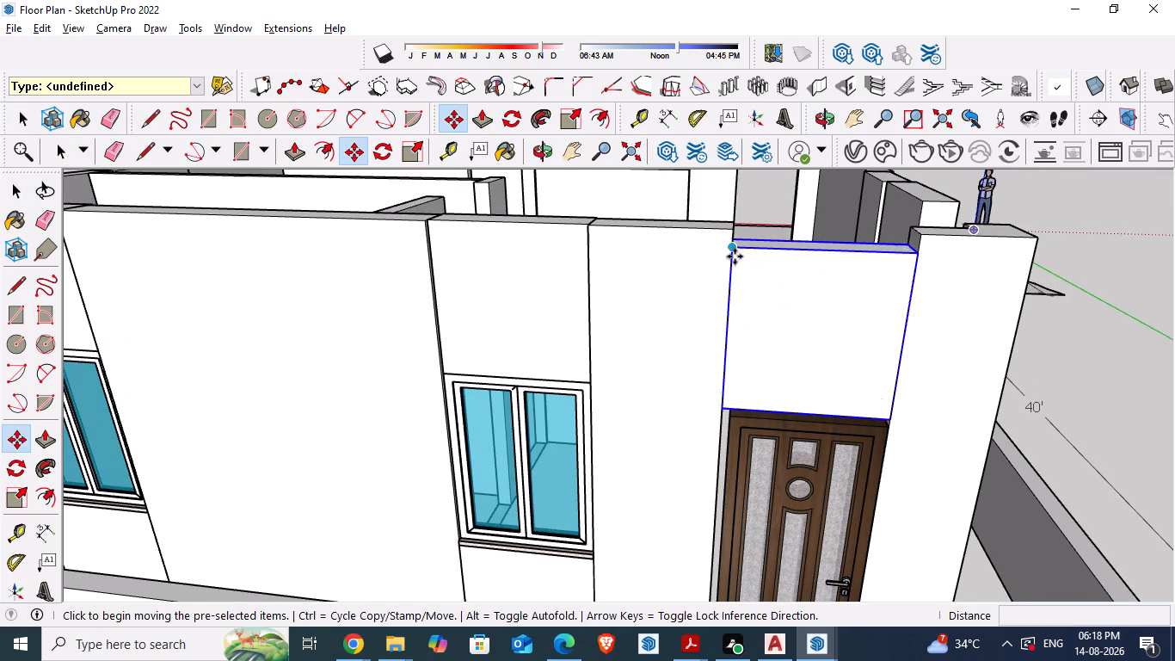
scroll(748, 189, "up", 5)
scroll(698, 315, "down", 3)
scroll(678, 393, "down", 3)
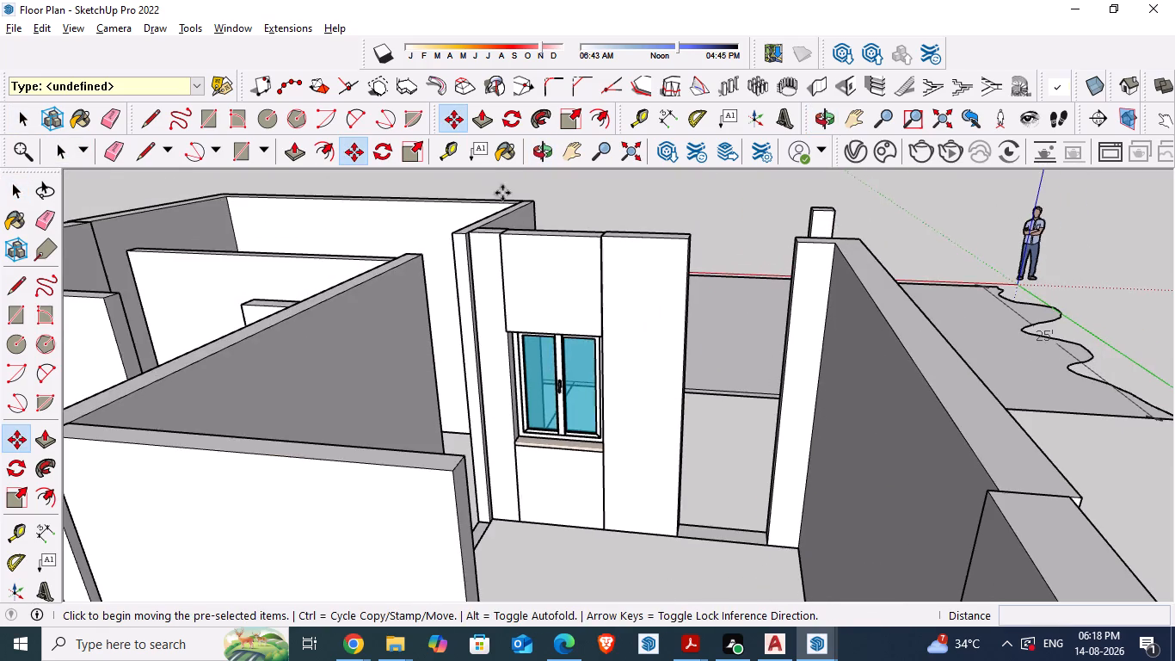
scroll(555, 206, "up", 4)
scroll(577, 215, "down", 9)
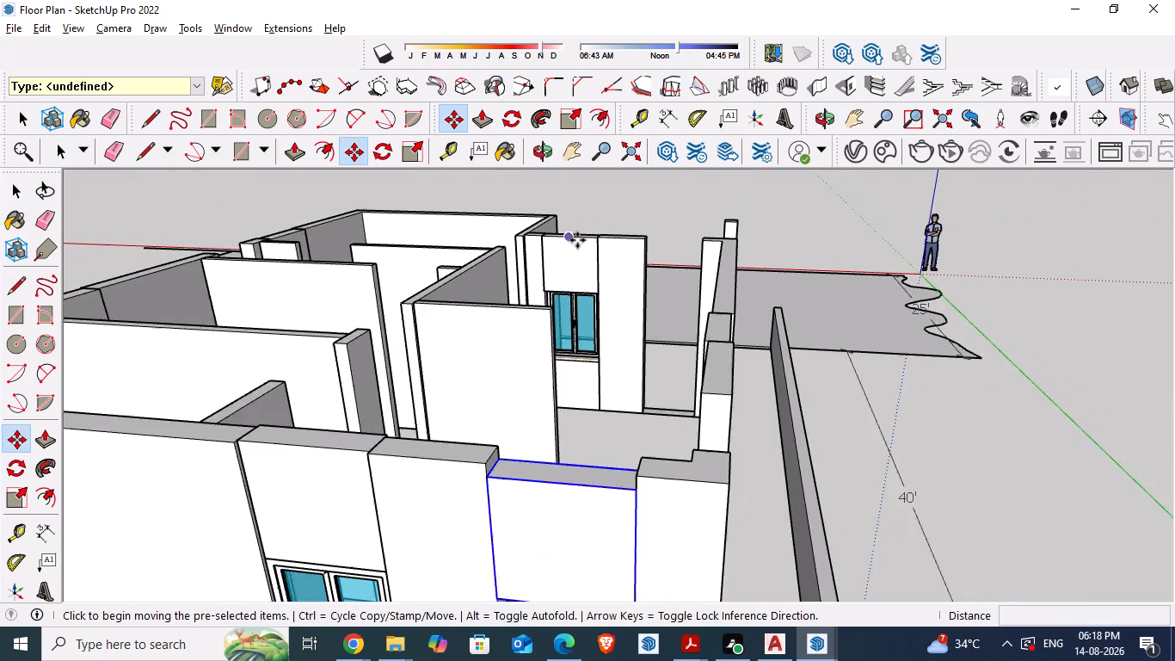
scroll(514, 452, "up", 5)
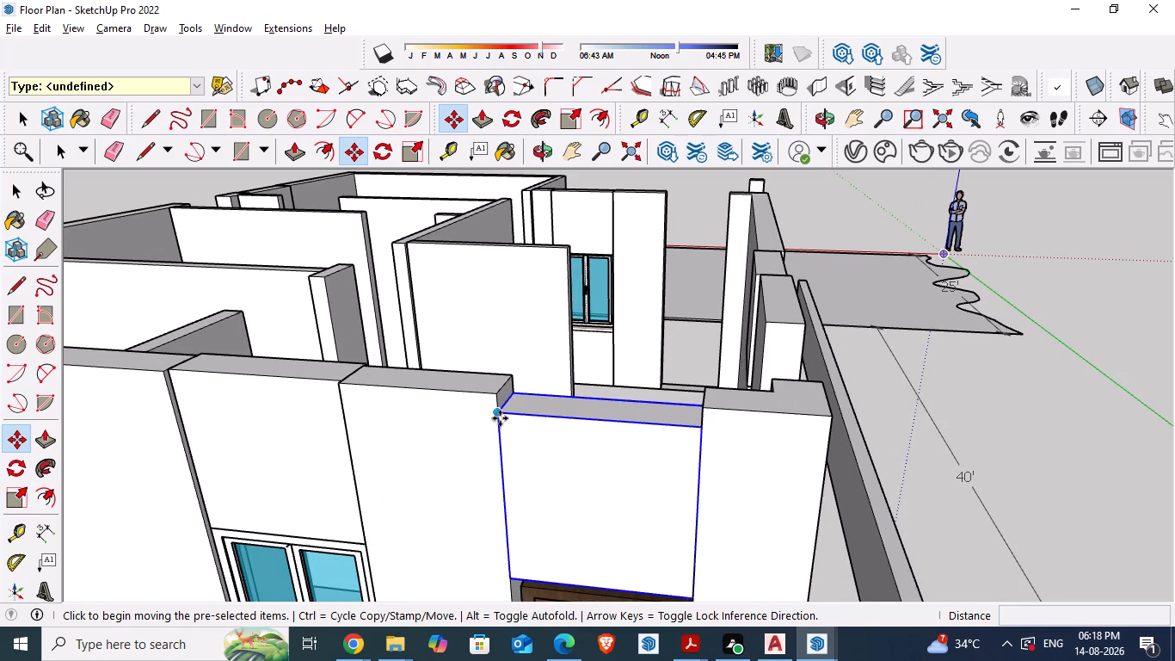
left_click_drag(500, 413, 501, 392)
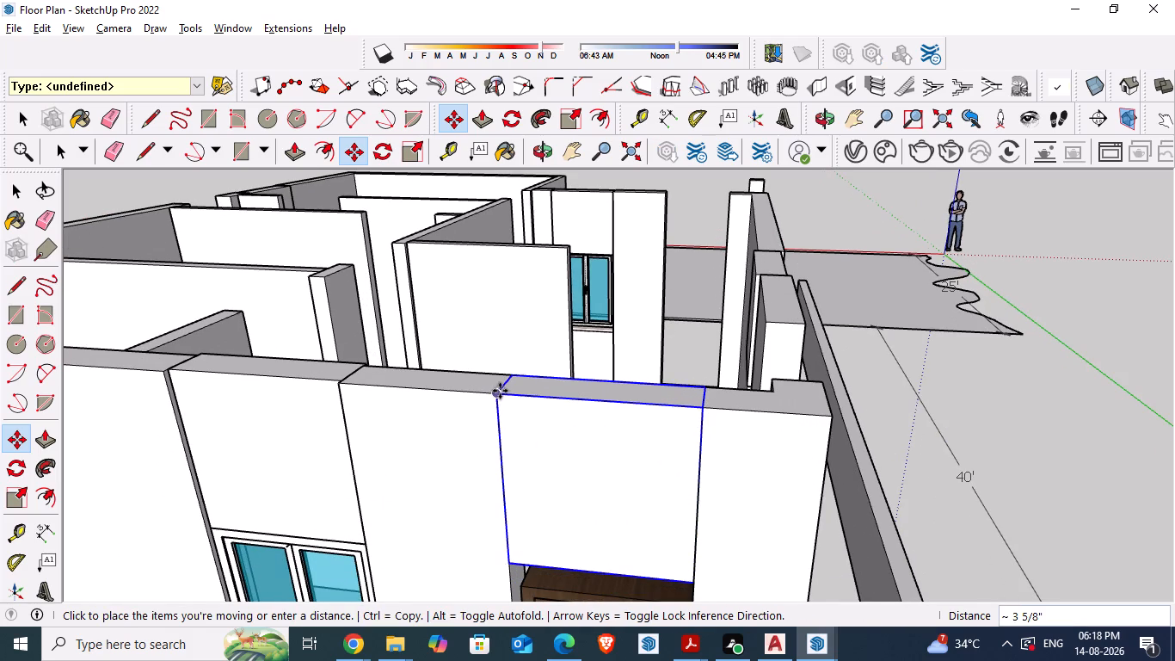
key("space")
key("m")
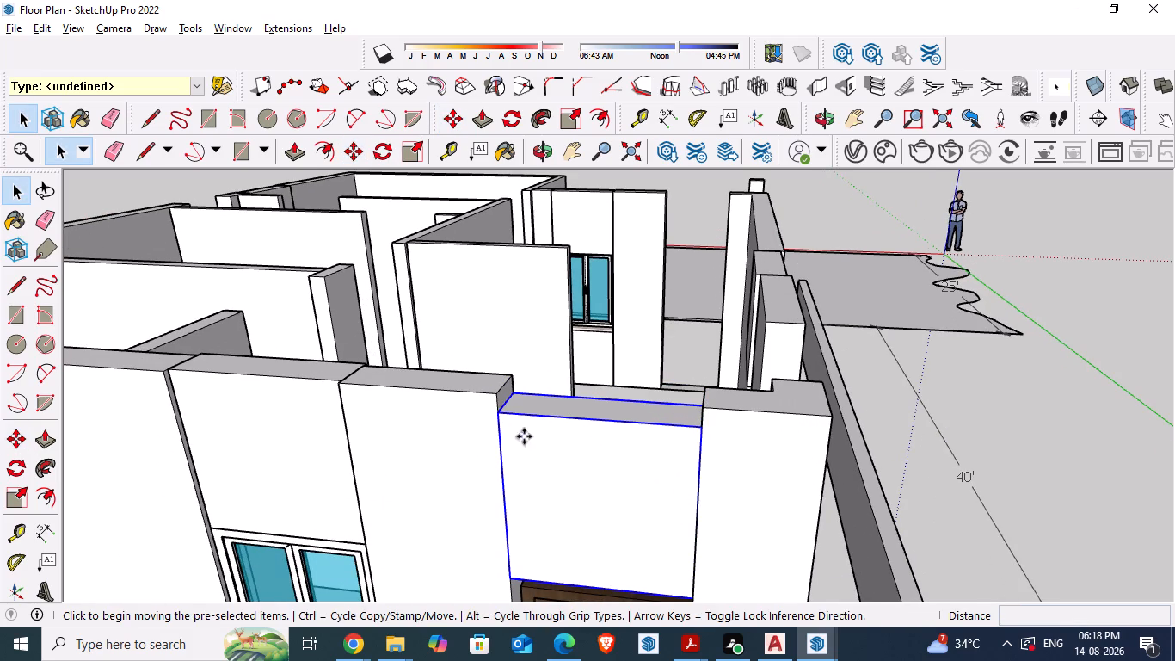
left_click_drag(502, 415, 497, 396)
left_click(497, 396)
scroll(629, 428, "down", 2)
middle_click_drag(609, 450, 609, 448)
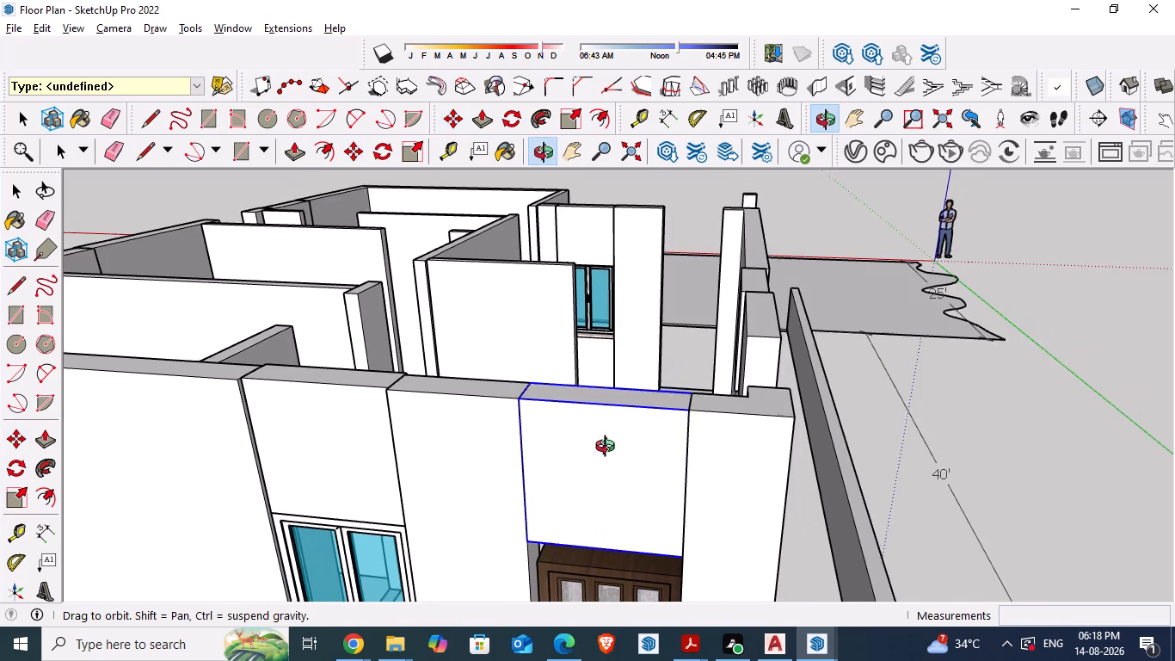
middle_click_drag(609, 448, 612, 407)
scroll(600, 386, "down", 1)
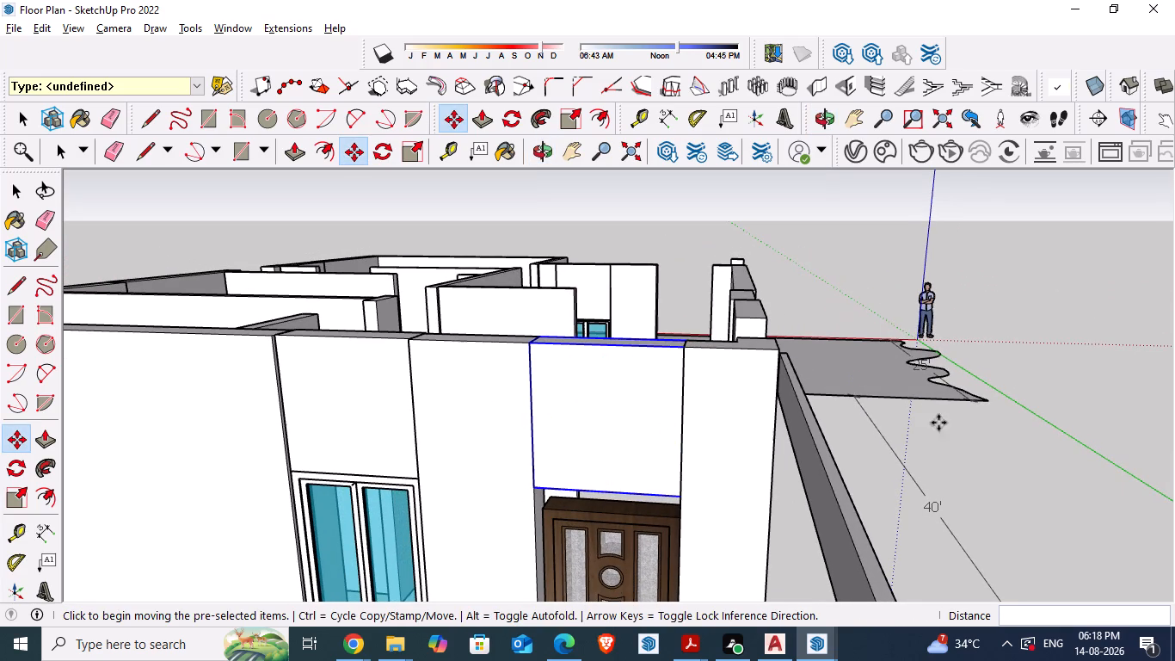
key("space")
left_click(973, 428)
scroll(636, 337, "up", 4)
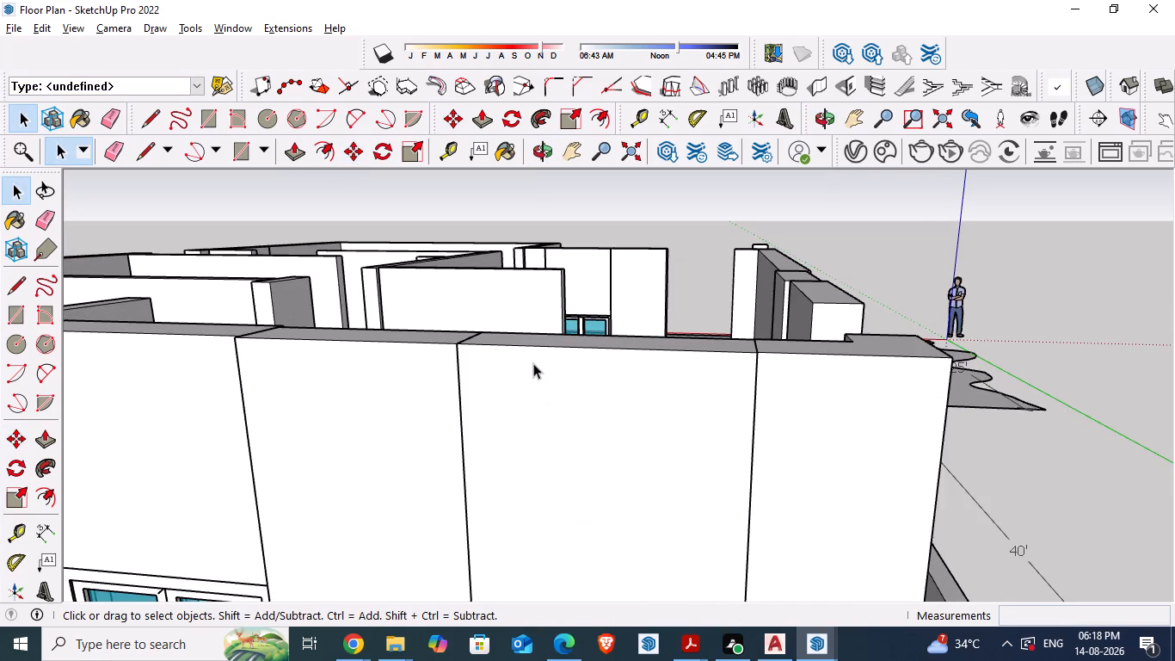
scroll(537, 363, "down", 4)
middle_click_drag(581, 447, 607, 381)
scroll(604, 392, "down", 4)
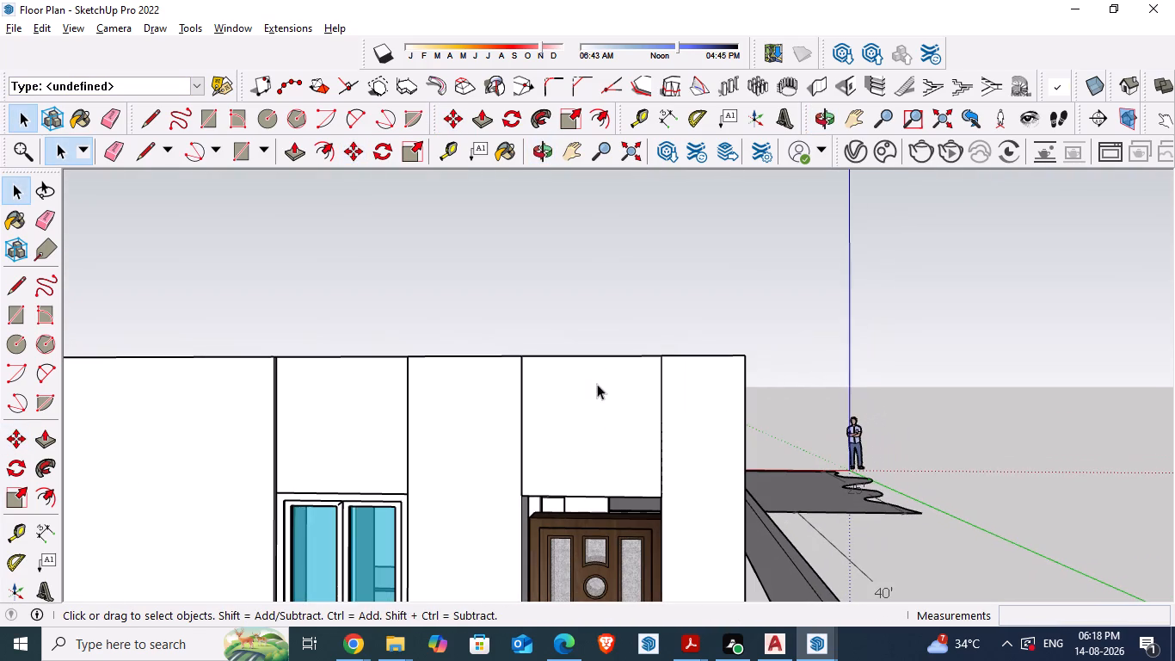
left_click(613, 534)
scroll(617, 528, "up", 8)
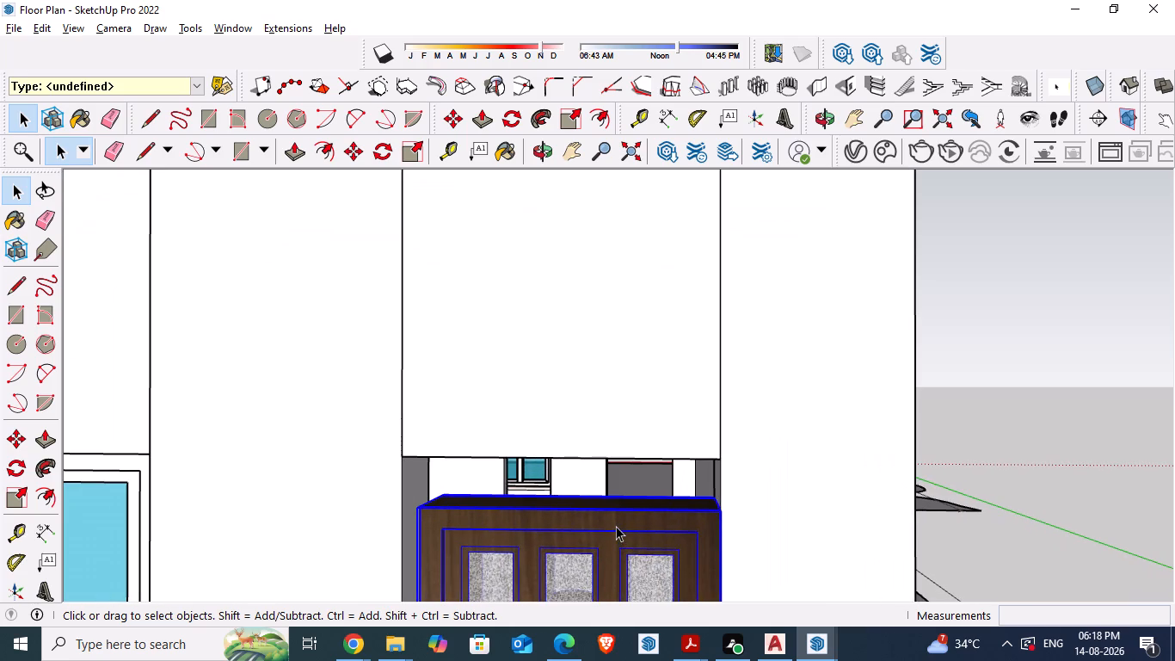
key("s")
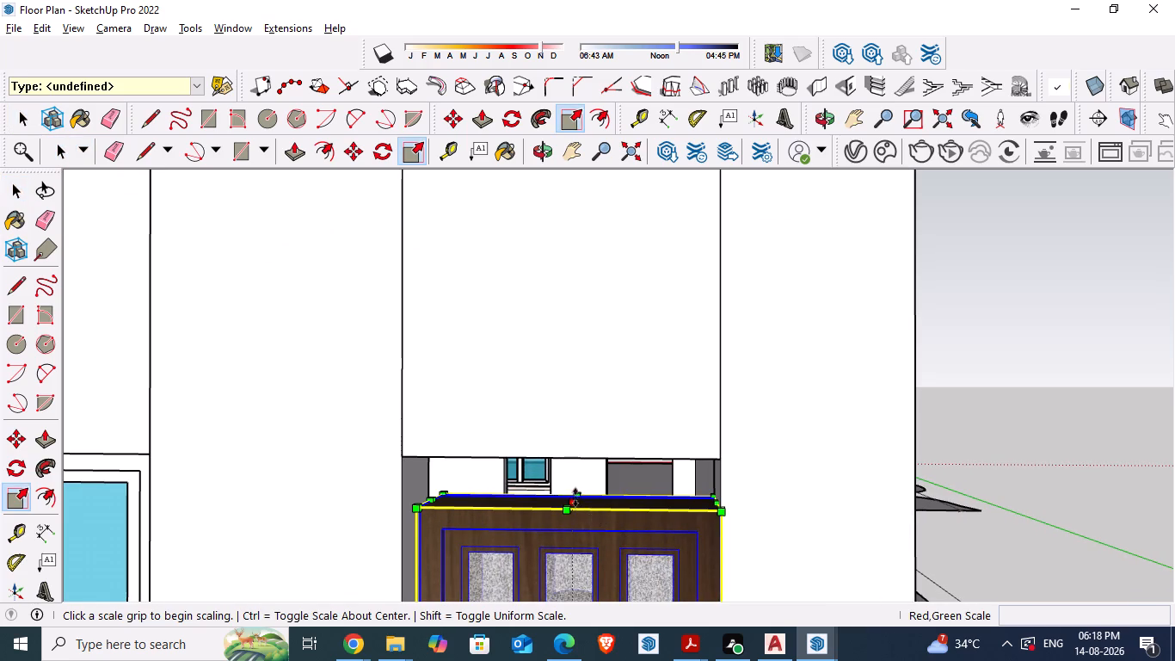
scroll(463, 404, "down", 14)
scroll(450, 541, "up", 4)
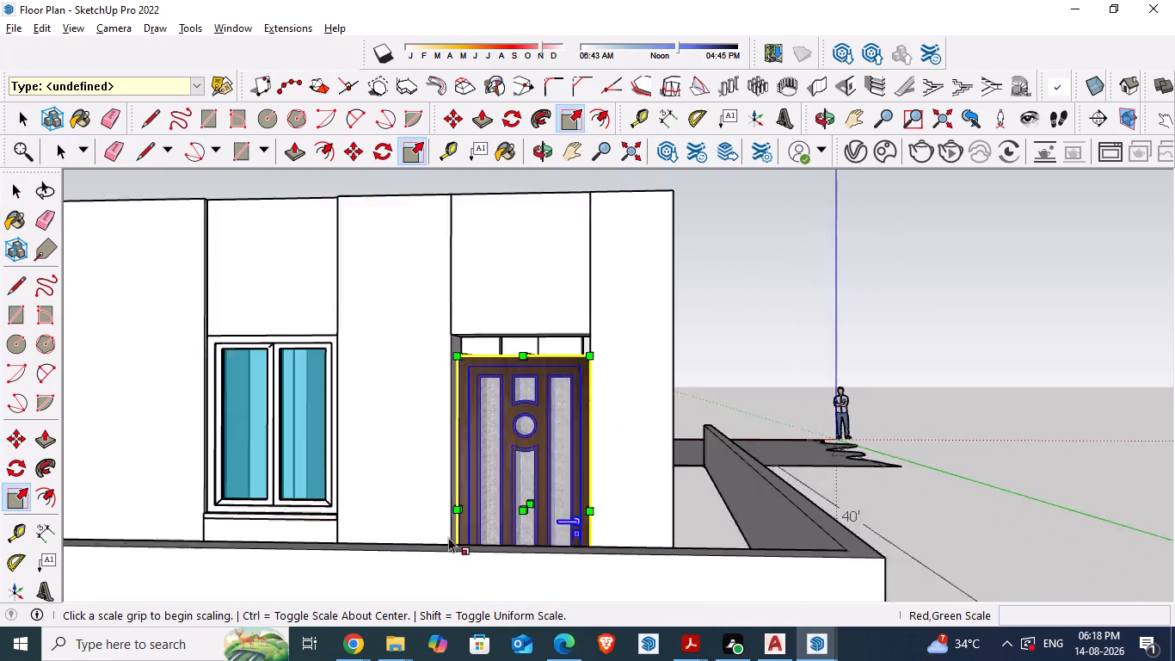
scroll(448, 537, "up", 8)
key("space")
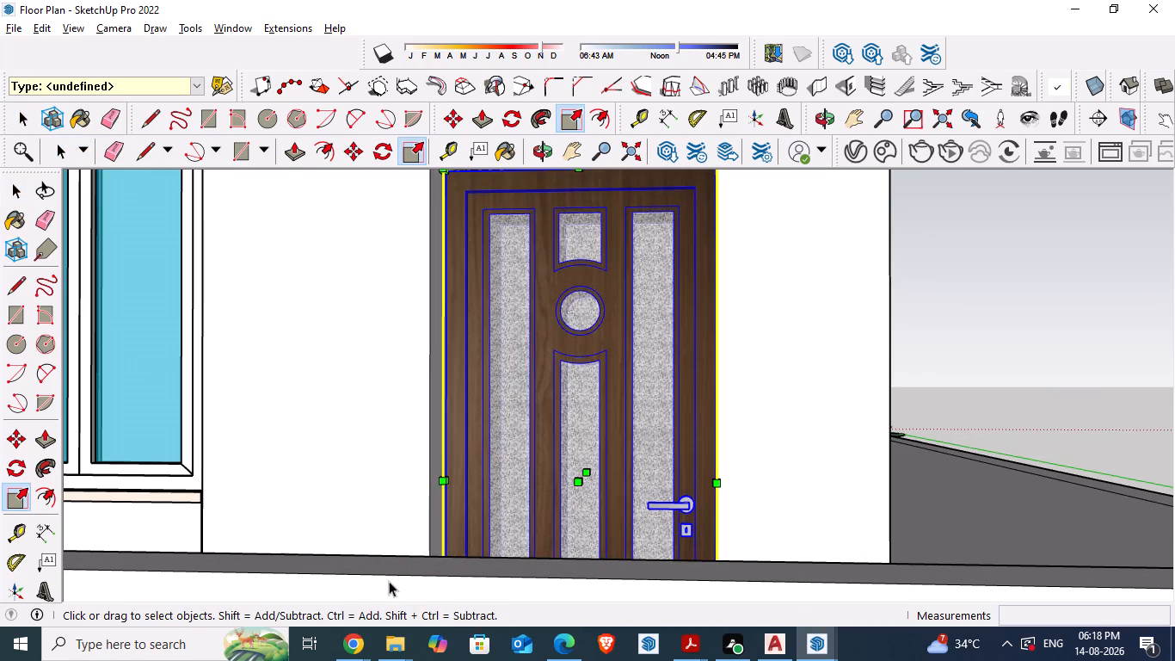
Hide the component containing the house walls and the boundary wall in front of the door.
left_click(389, 581)
right_click(389, 581)
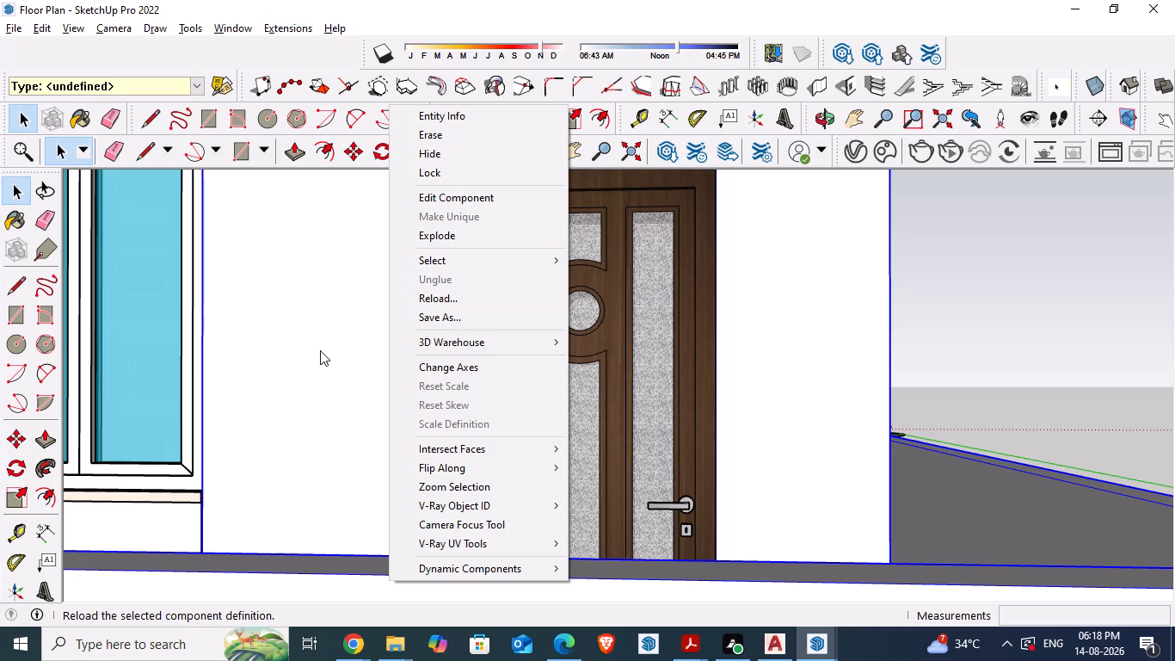
scroll(319, 343, "down", 11)
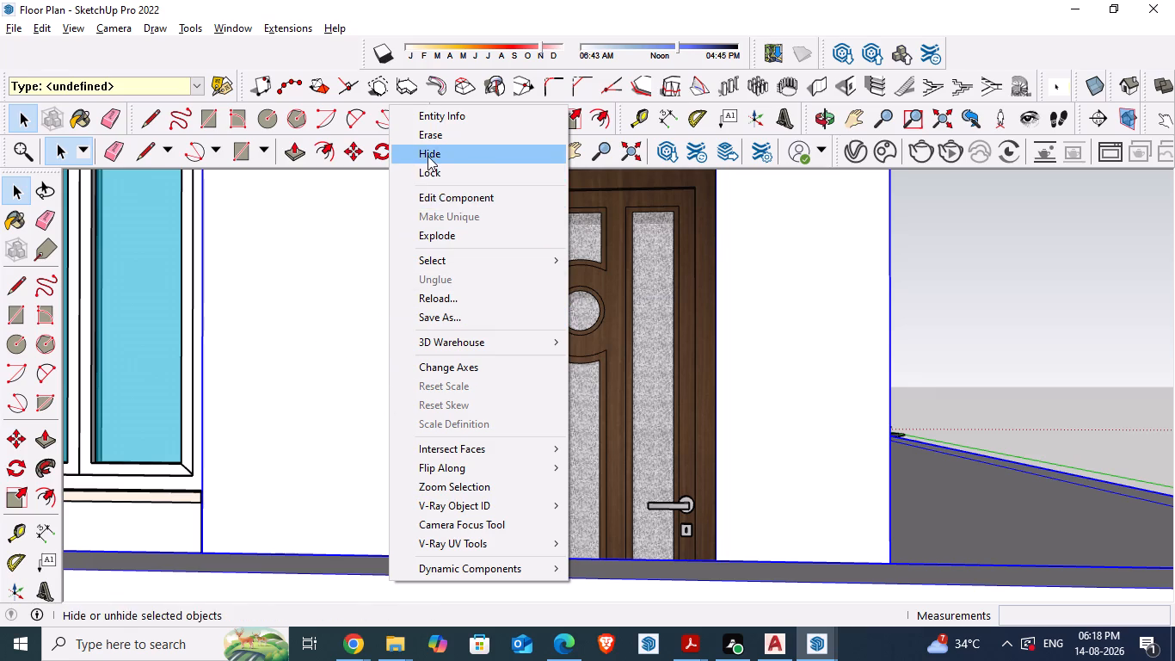
left_click(428, 156)
Hide the component containing the windows with the wall pieces above and below them.
scroll(528, 406, "down", 10)
scroll(529, 525, "up", 5)
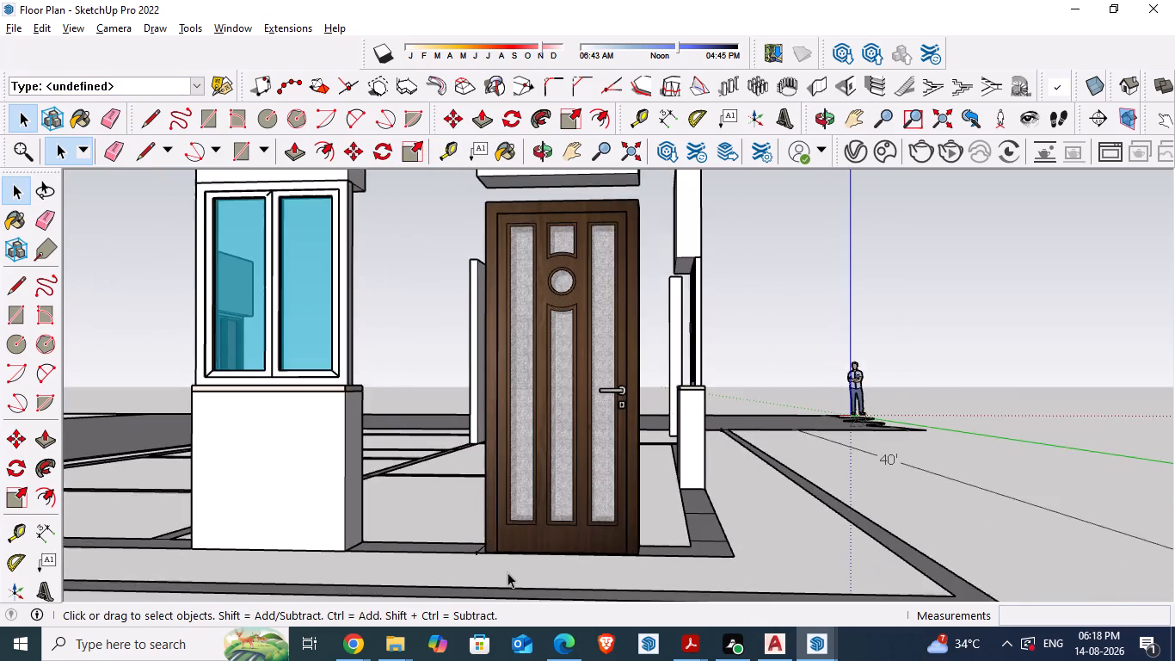
scroll(508, 572, "up", 12)
scroll(516, 552, "down", 16)
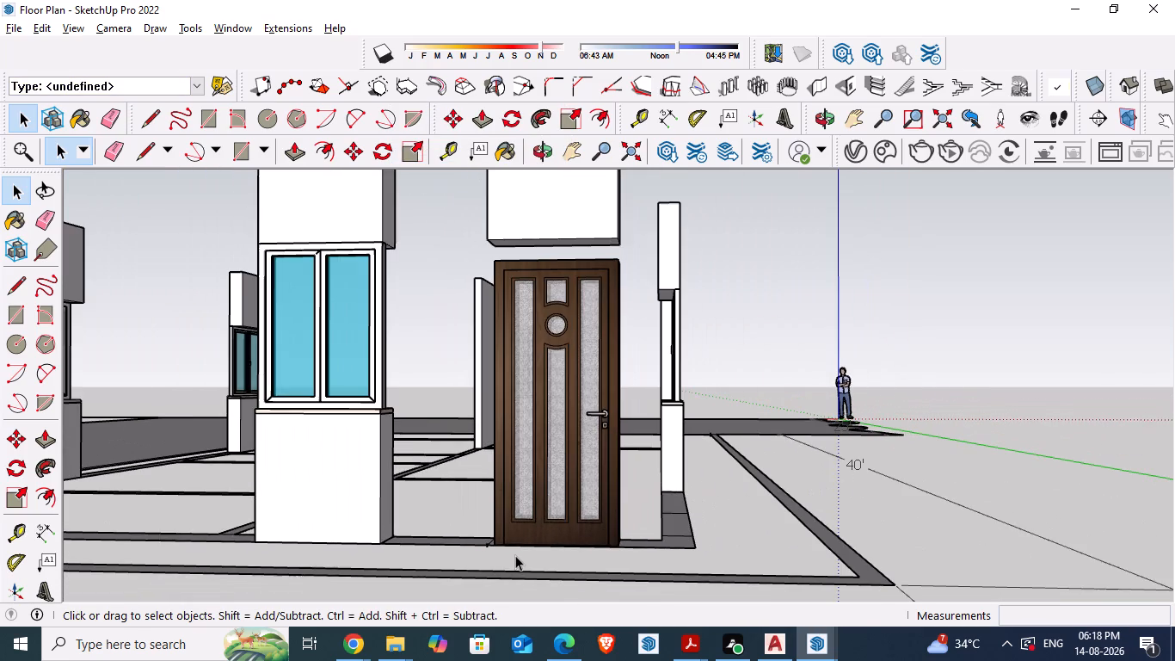
scroll(518, 445, "up", 2)
scroll(510, 505, "down", 1)
scroll(511, 506, "up", 3)
scroll(511, 506, "down", 1)
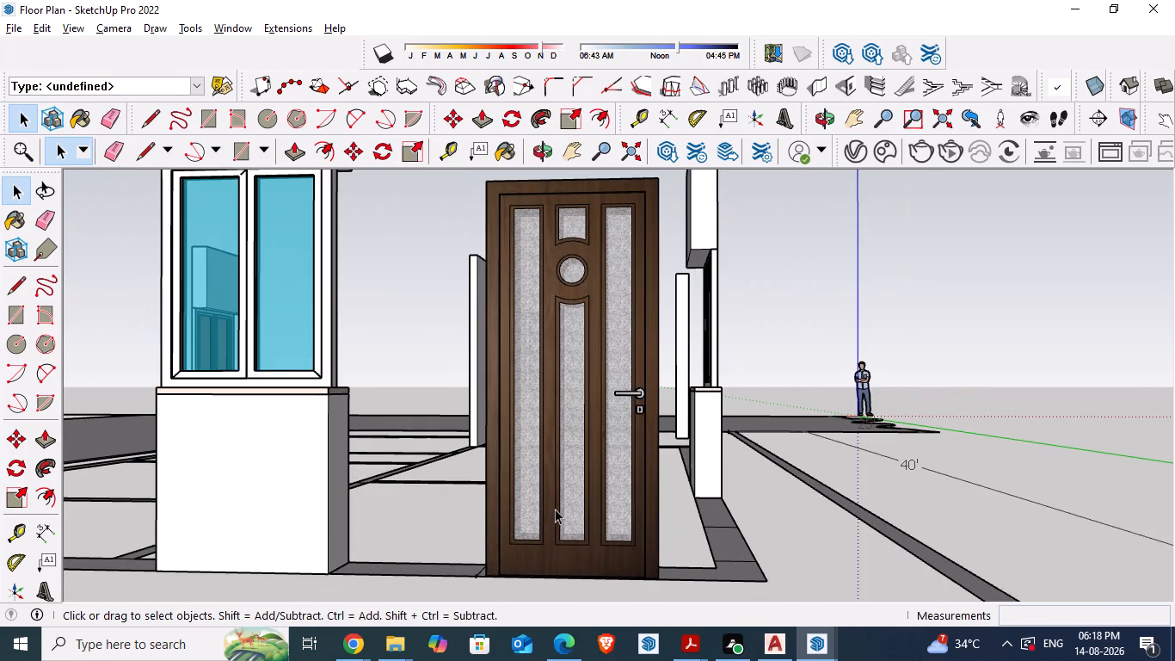
left_click(555, 509)
middle_click_drag(561, 492, 651, 507)
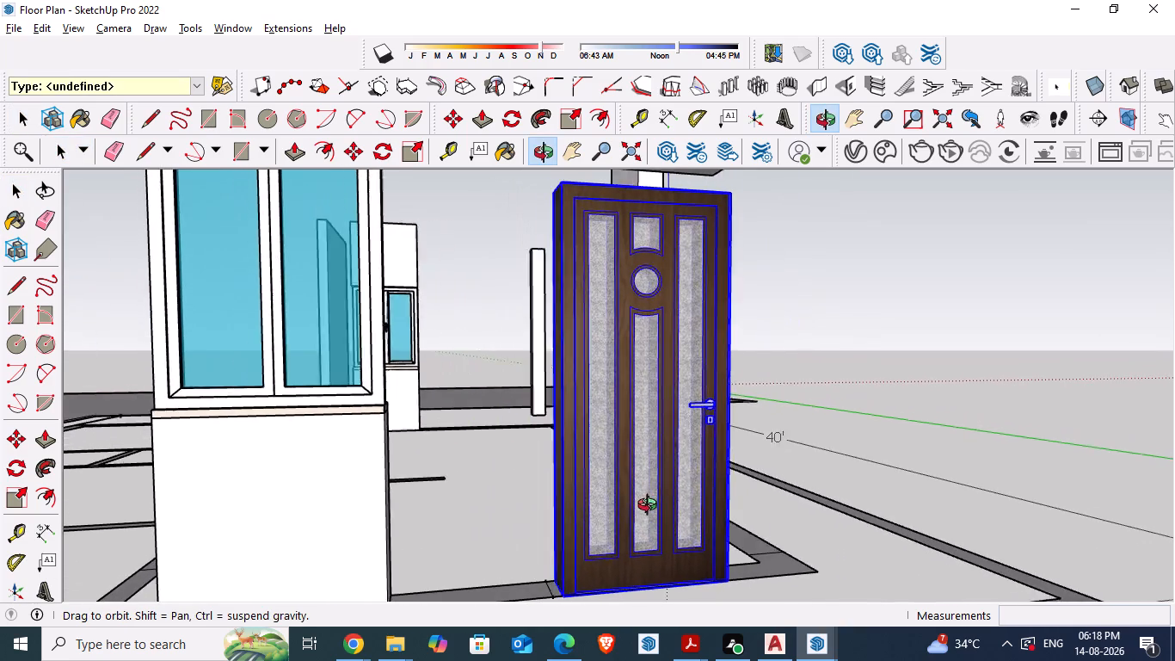
middle_click_drag(651, 507, 707, 500)
left_click(379, 511)
right_click(379, 511)
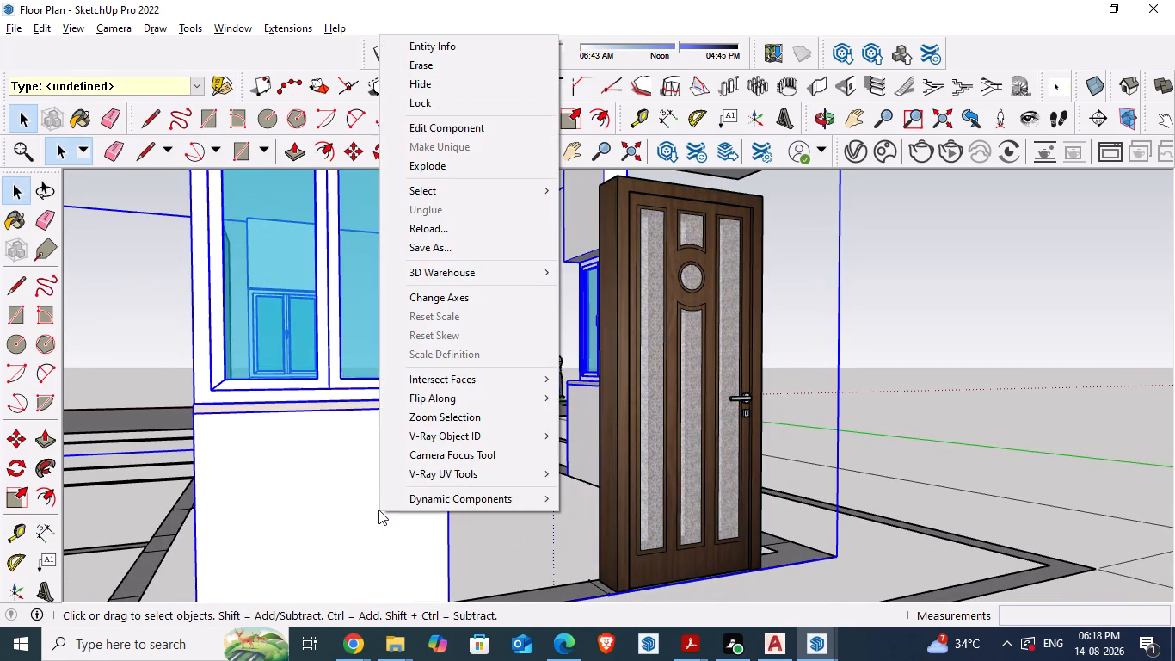
left_click(427, 88)
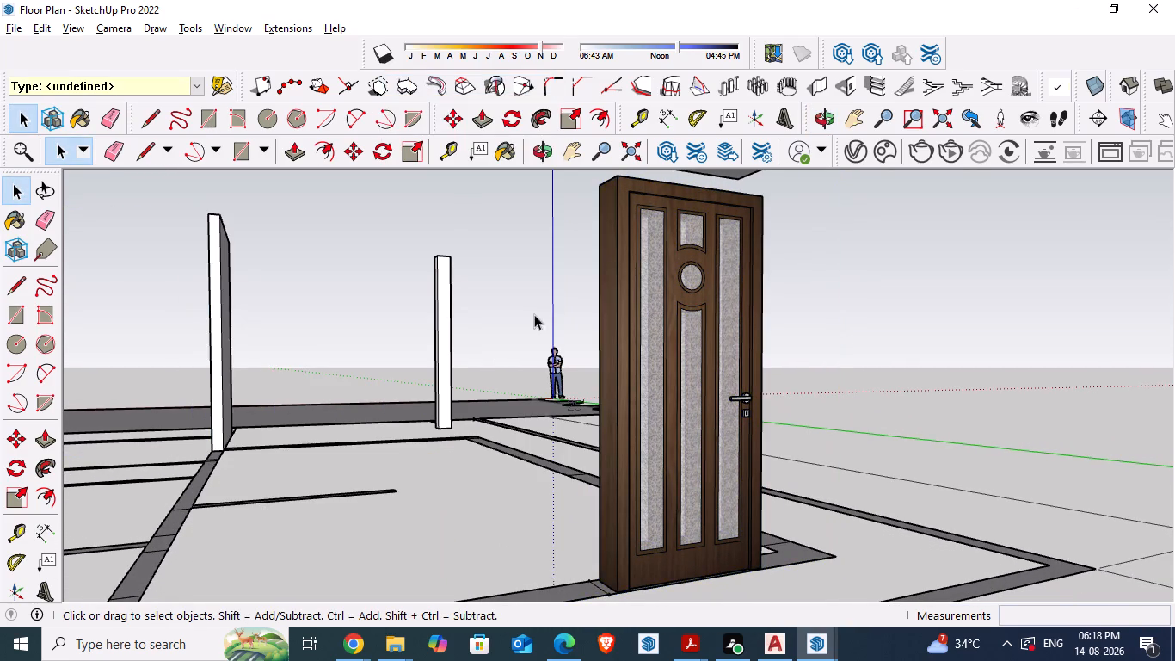
Scale the door upward from its top so that it meets the underside of the wall piece above.
scroll(580, 436, "up", 2)
left_click(701, 430)
scroll(658, 453, "down", 6)
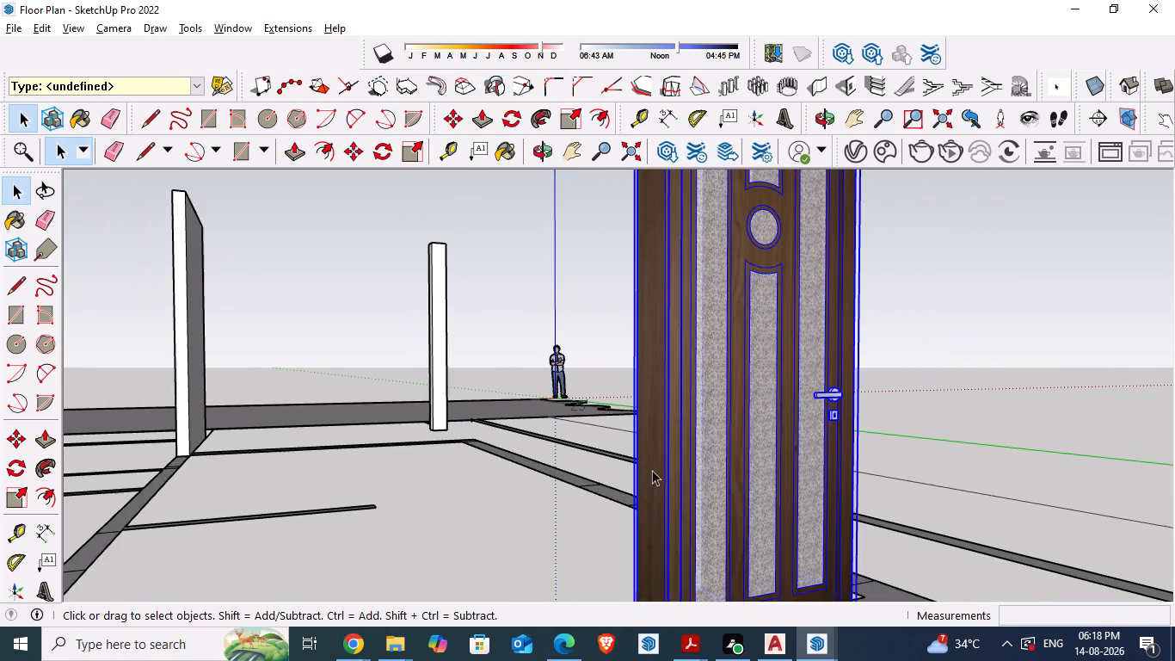
scroll(646, 470, "down", 4)
scroll(707, 477, "up", 1)
scroll(706, 460, "down", 2)
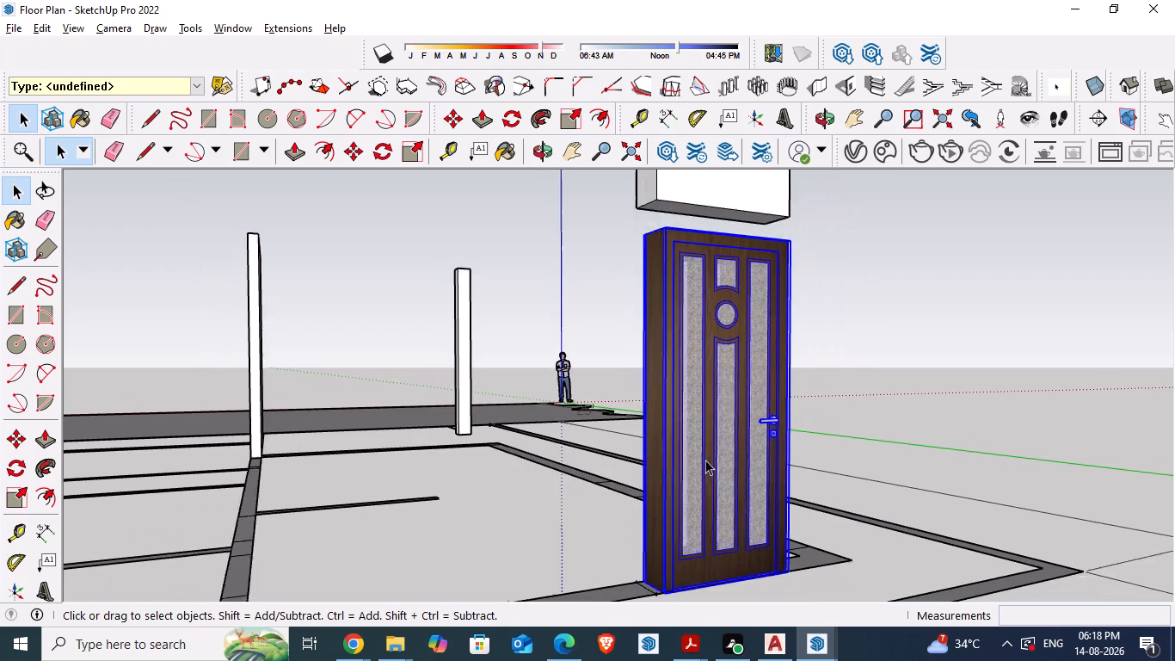
scroll(705, 460, "down", 1)
key("s")
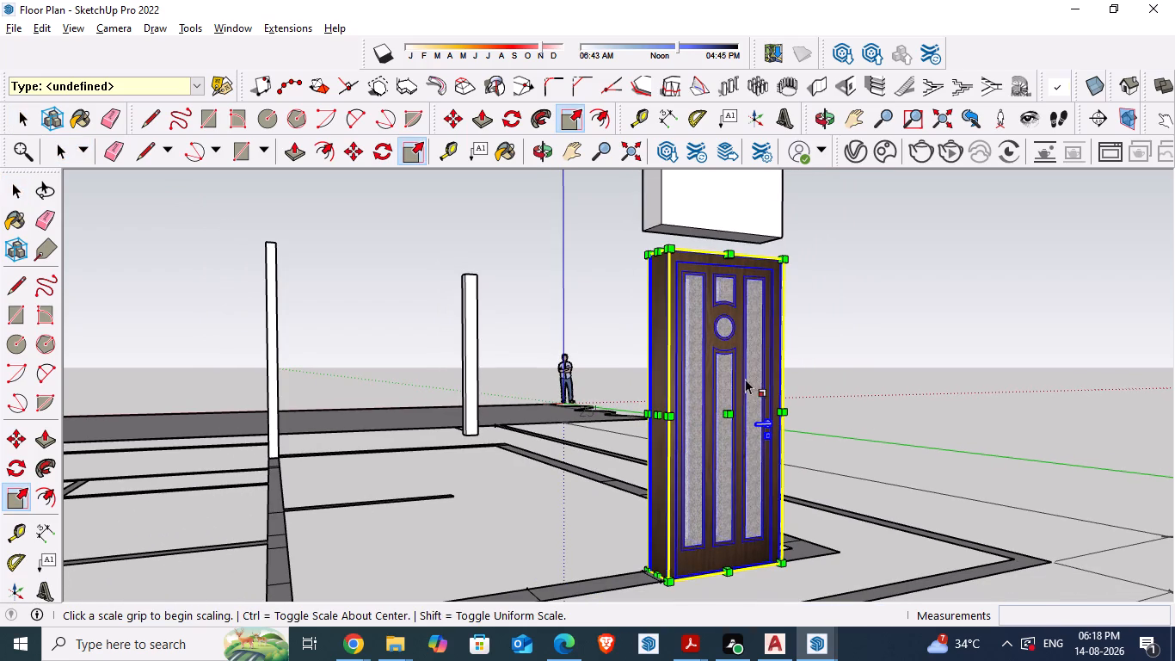
middle_click_drag(752, 366, 705, 454)
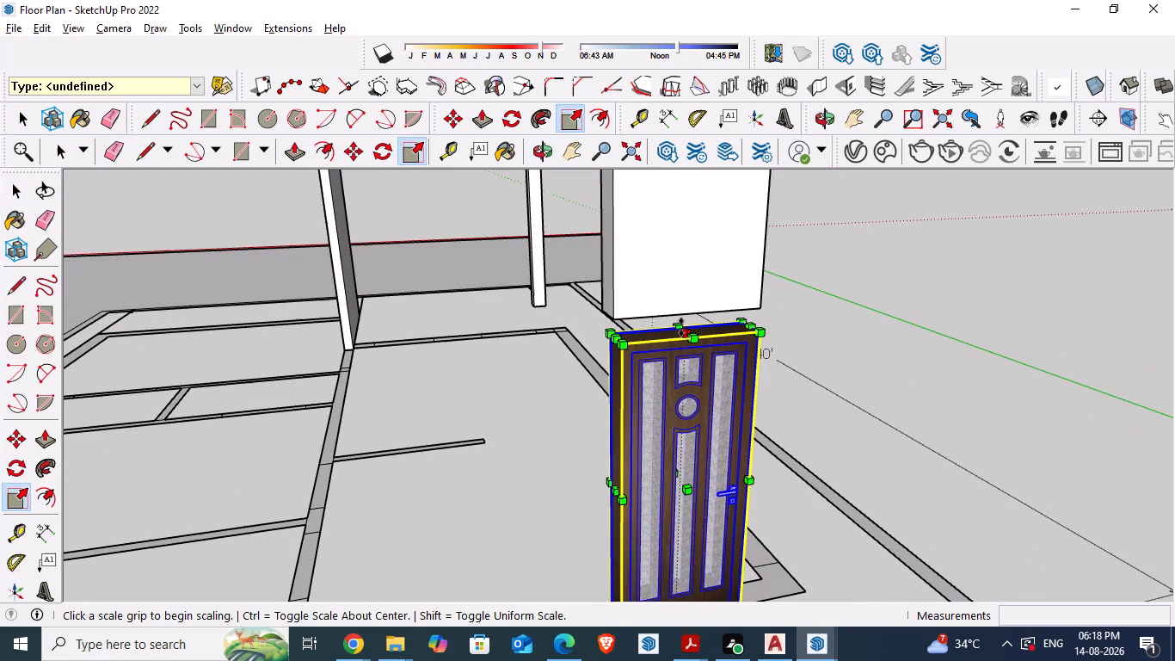
left_click_drag(682, 327, 683, 314)
Examine from the front and side how the door's top and thickness line up with the wall piece above.
scroll(631, 334, "up", 1)
middle_click_drag(626, 337, 587, 329)
scroll(626, 294, "up", 2)
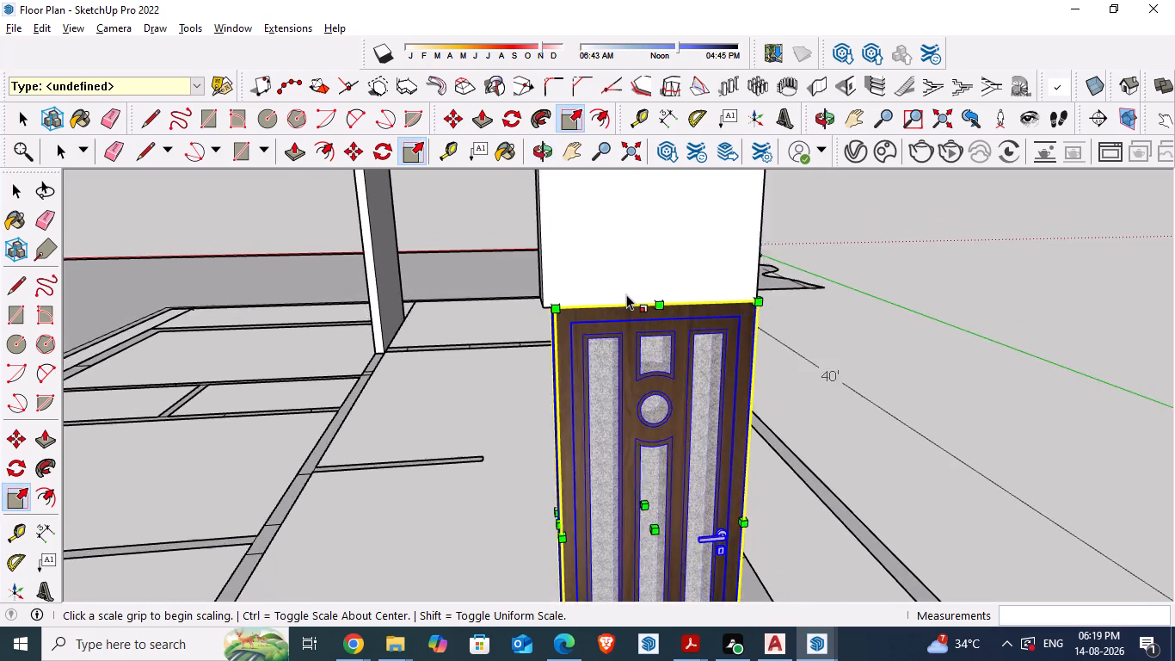
scroll(626, 294, "up", 6)
scroll(551, 313, "up", 2)
middle_click_drag(534, 360, 551, 361)
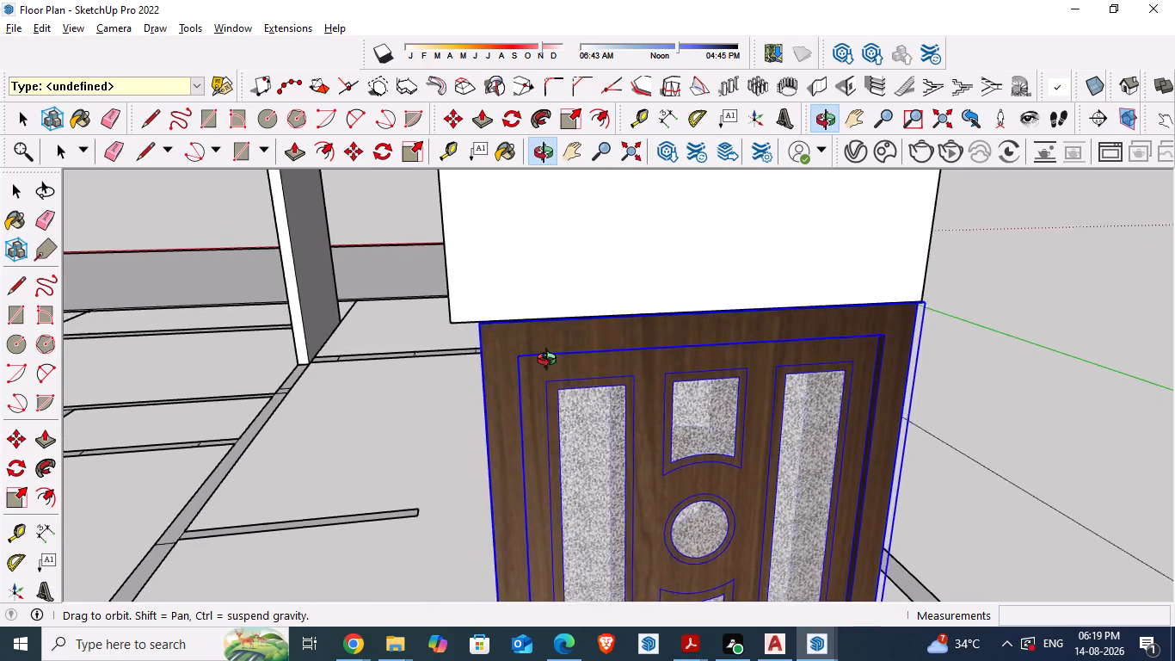
middle_click_drag(551, 361, 789, 301)
middle_click_drag(584, 372, 640, 361)
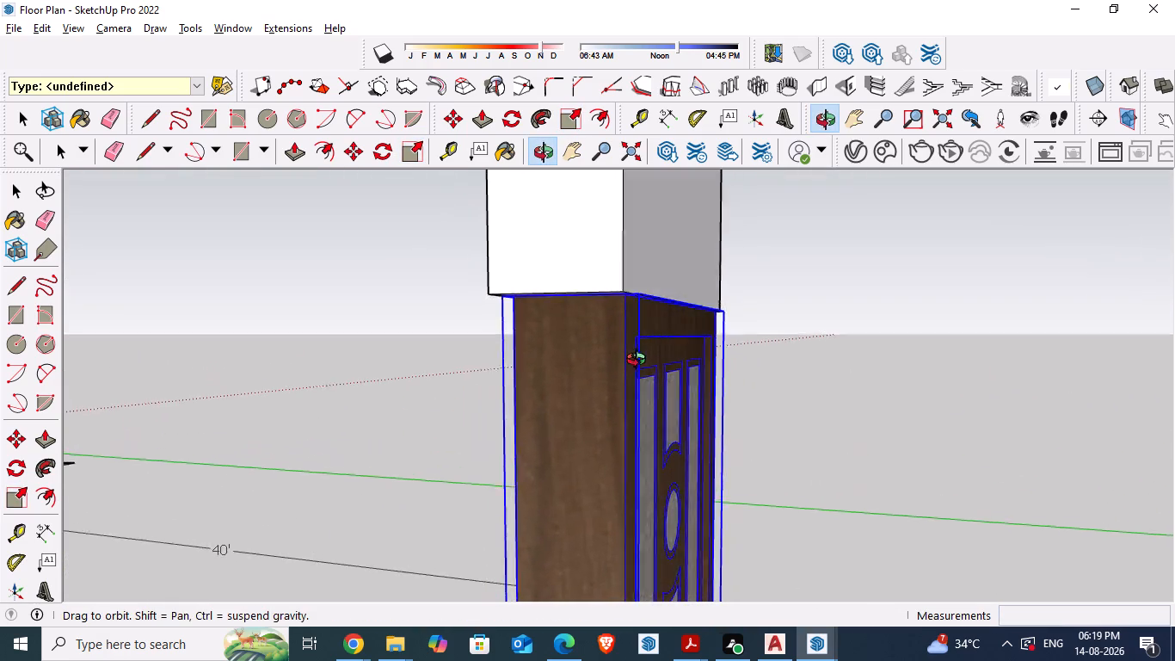
middle_click_drag(640, 361, 653, 356)
middle_click_drag(569, 381, 620, 352)
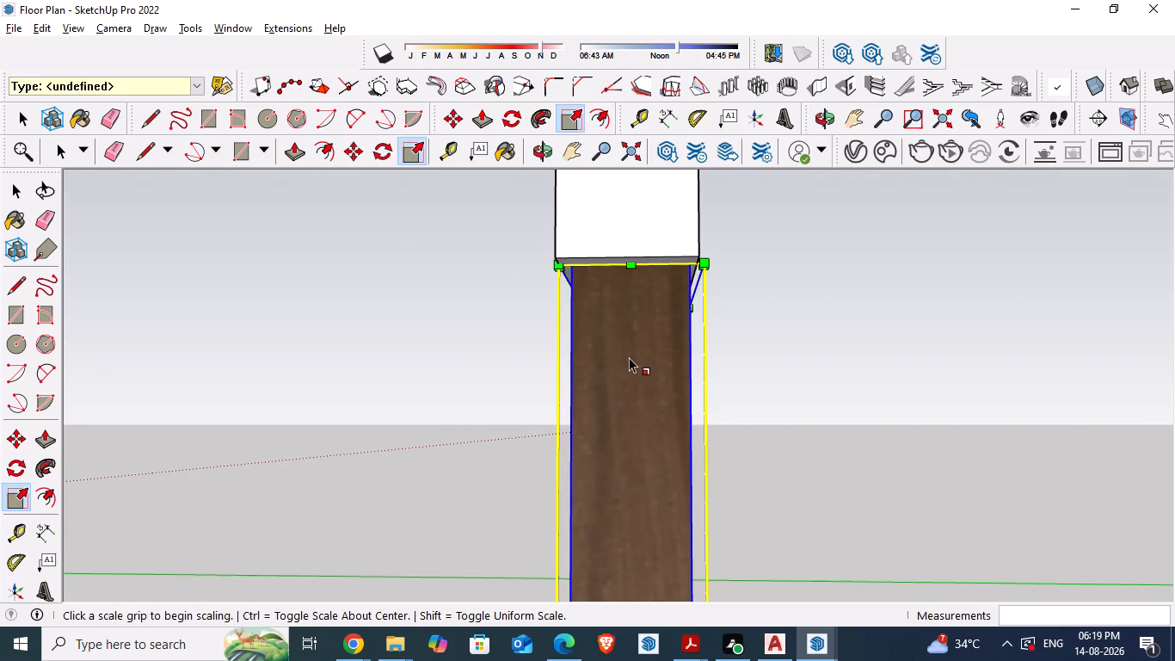
scroll(600, 289, "down", 4)
scroll(579, 508, "down", 5)
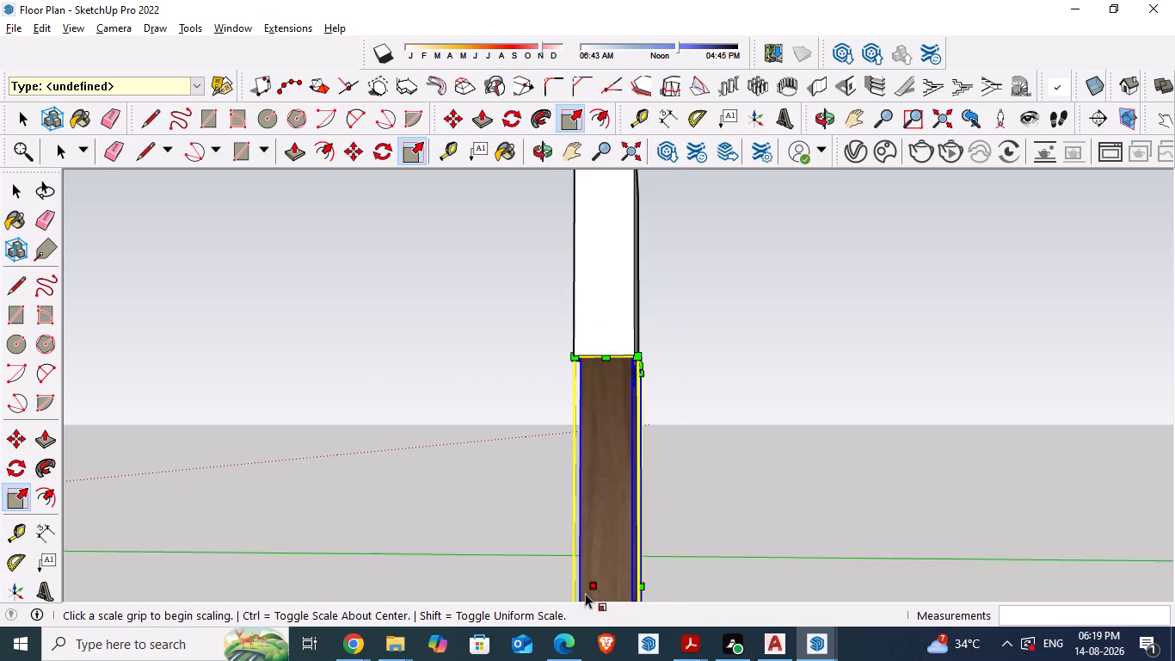
scroll(597, 445, "down", 3)
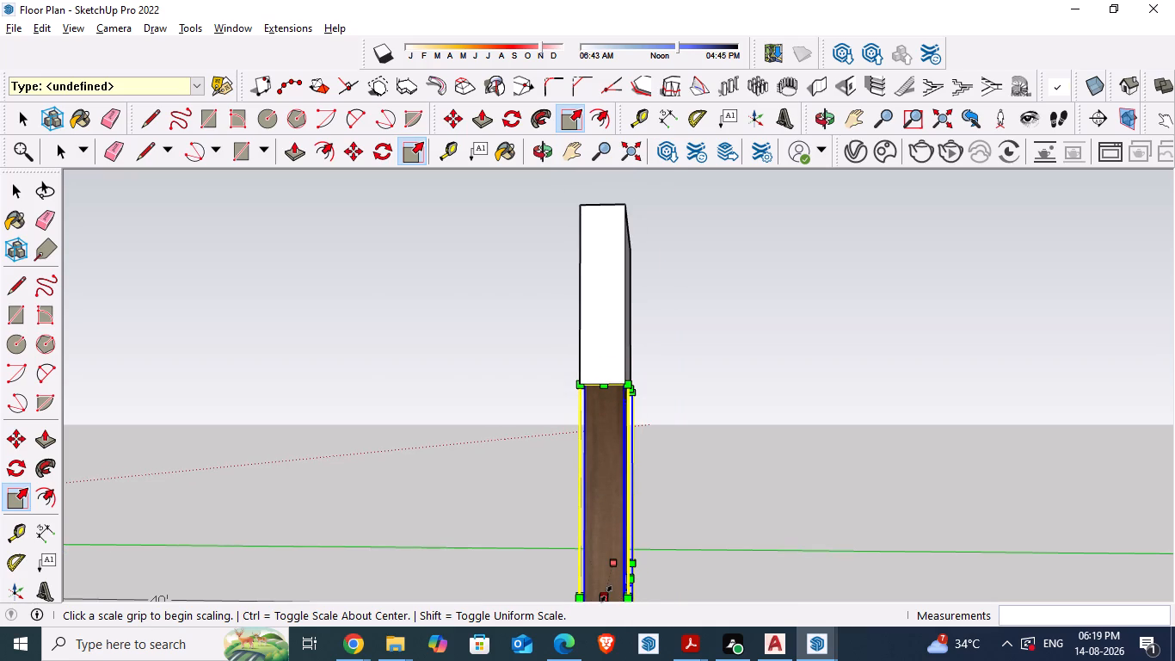
left_click(606, 594)
key("space")
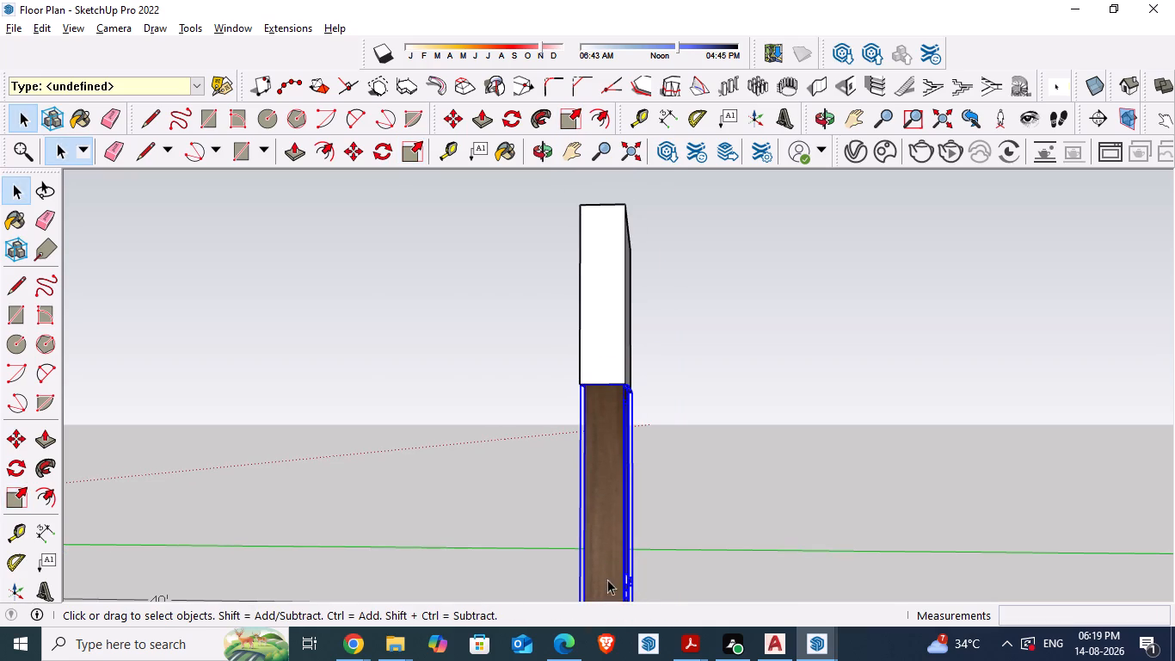
Move the door about 2" sideways so its bottom frame corner meets the corner of the opening on the floor plan.
scroll(591, 343, "down", 8)
middle_click_drag(614, 460, 439, 453)
scroll(624, 513, "up", 4)
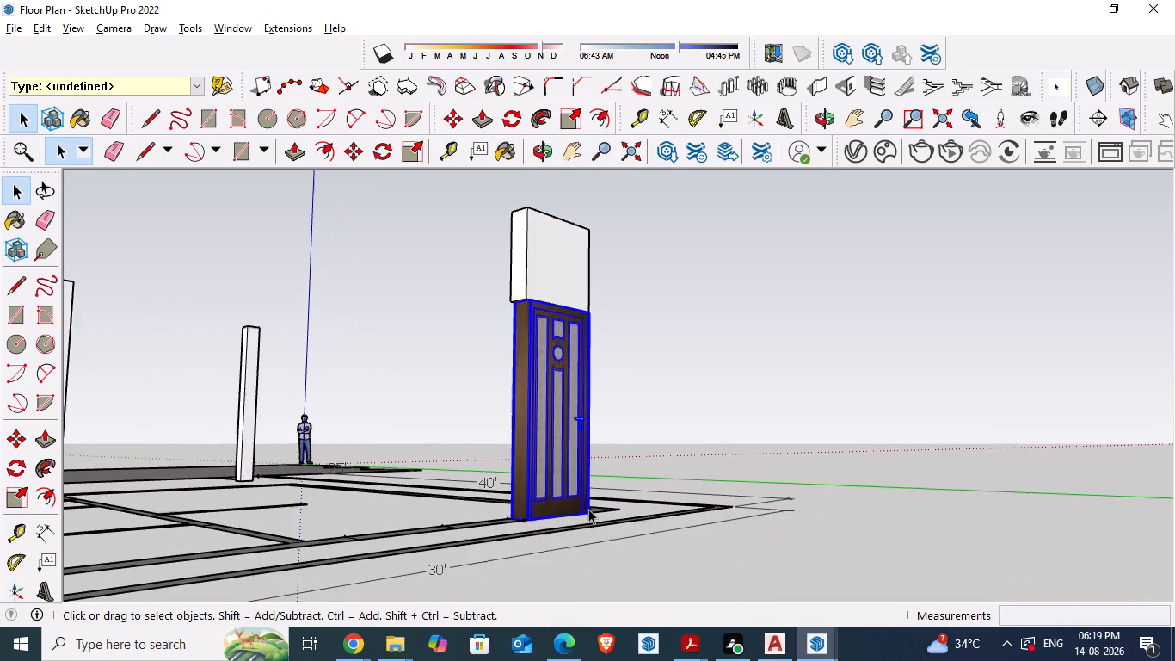
scroll(581, 506, "up", 5)
middle_click_drag(578, 516, 408, 578)
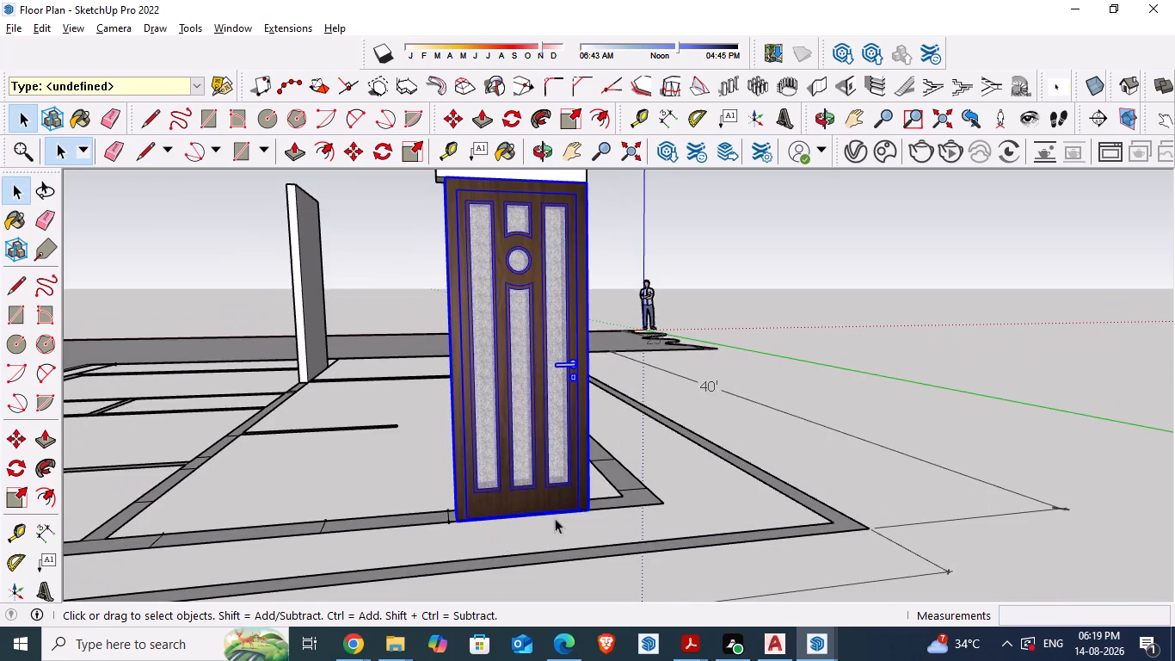
scroll(590, 503, "up", 6)
left_click(533, 495)
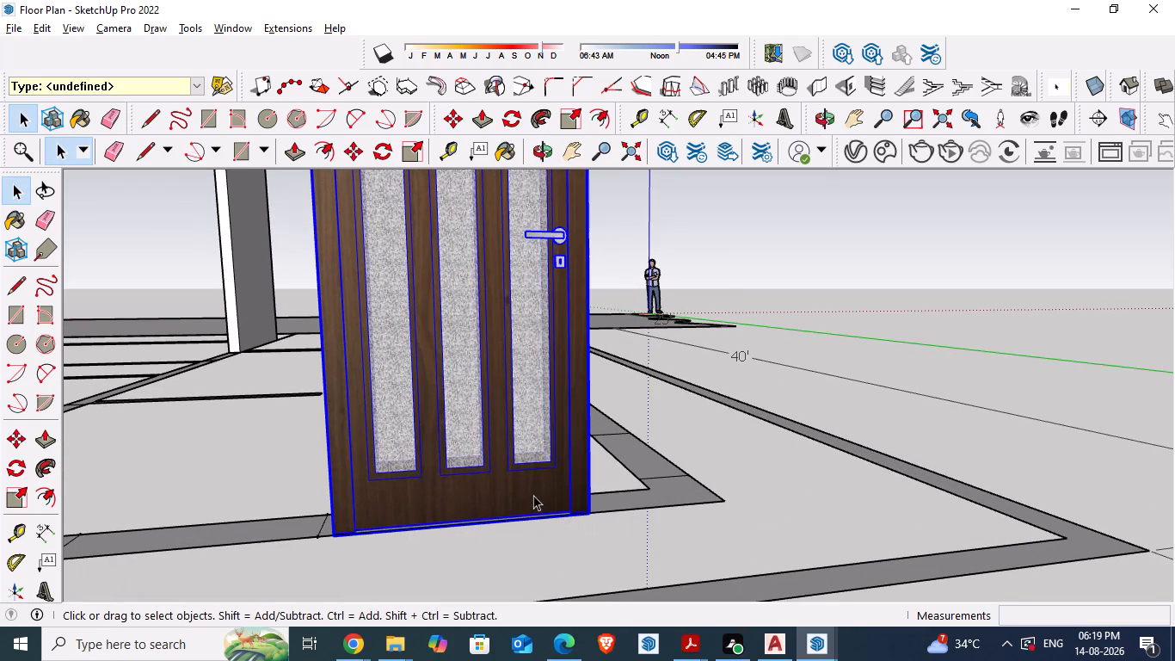
left_click(538, 478)
key("m")
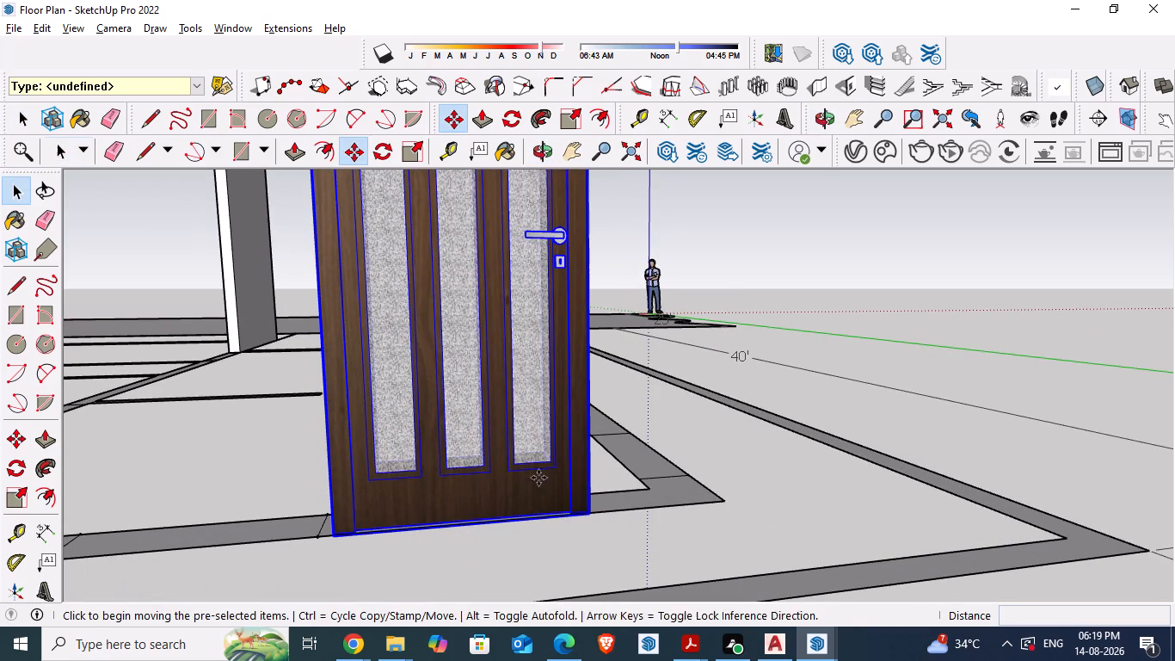
scroll(359, 526, "up", 12)
scroll(302, 566, "up", 2)
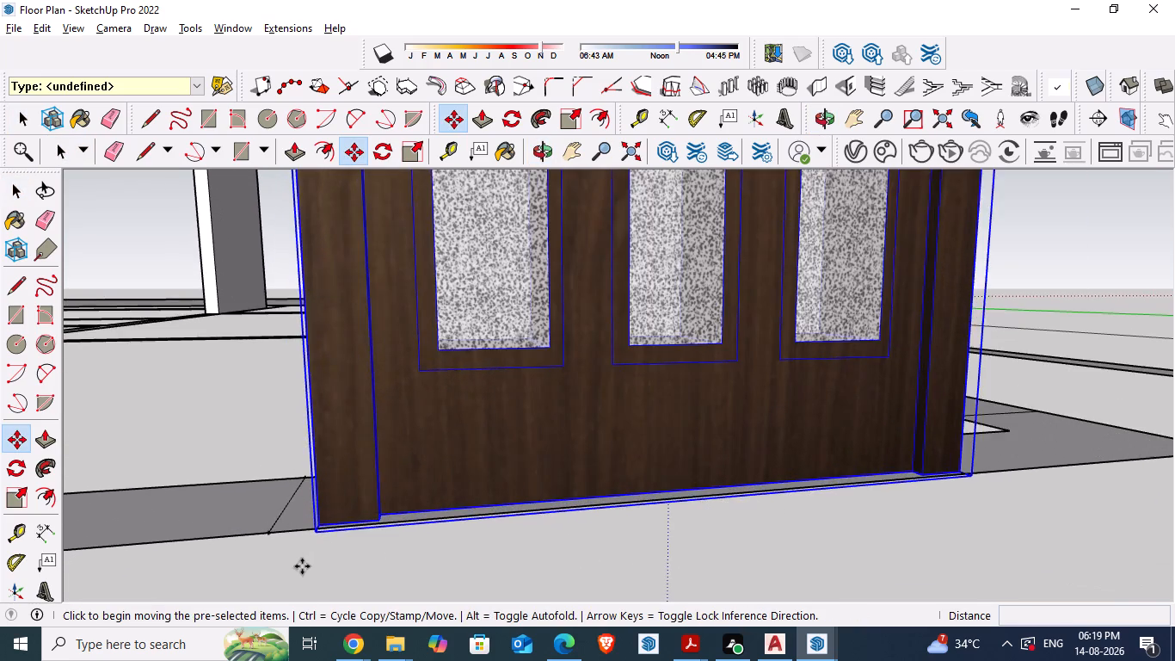
scroll(302, 566, "up", 4)
left_click_drag(336, 501, 252, 507)
left_click(252, 507)
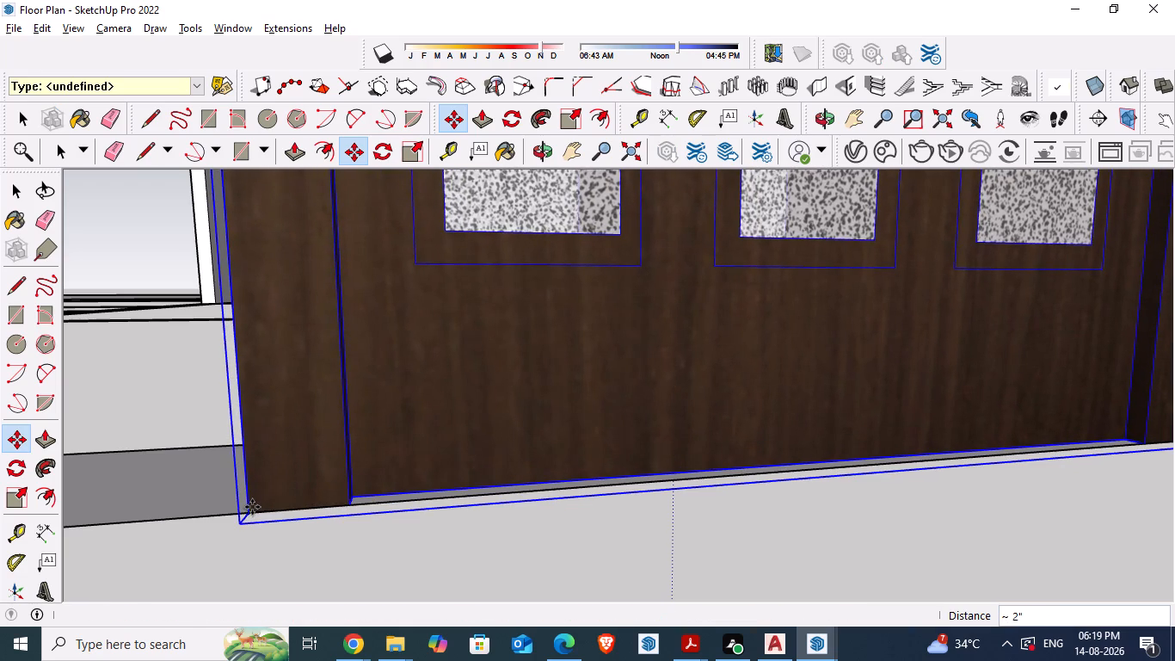
key("space")
scroll(272, 546, "up", 3)
left_click(276, 546)
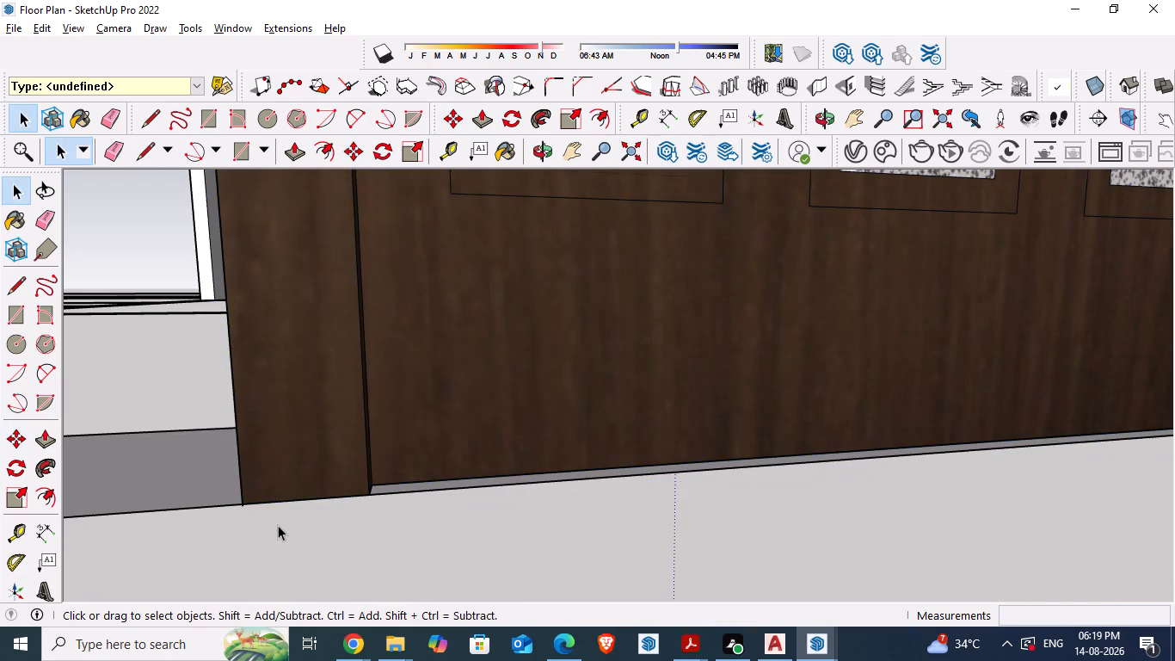
Scale the door's width along the red axis so its handle side reaches the opposite edge of the opening.
scroll(279, 518, "up", 7)
middle_click_drag(281, 520, 405, 516)
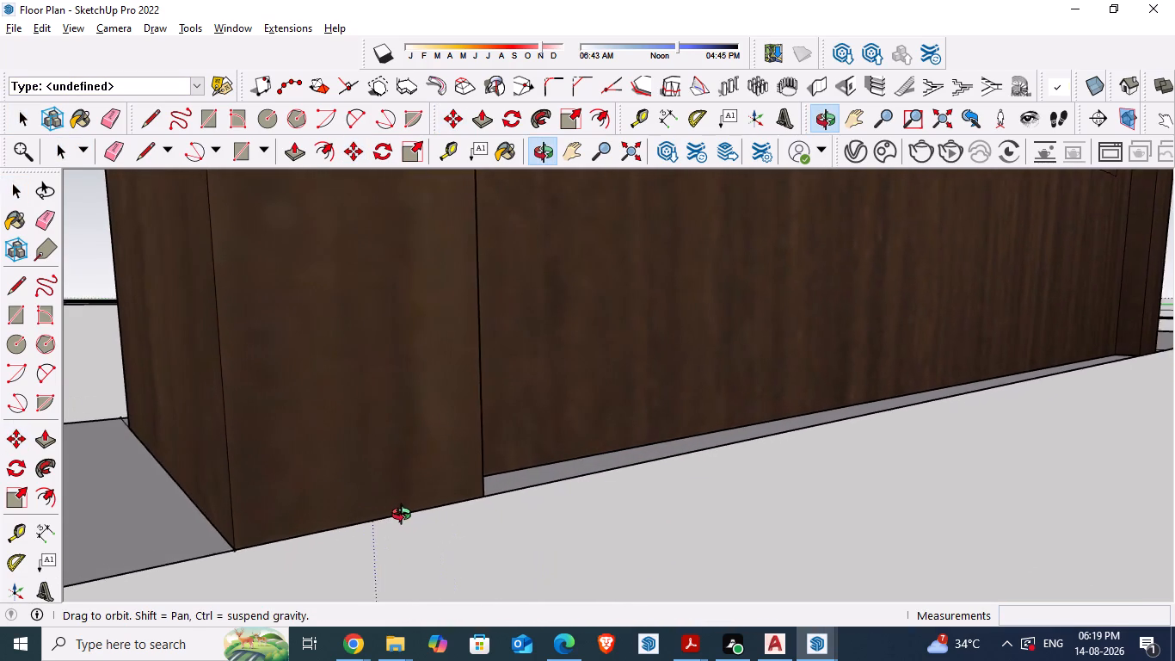
middle_click_drag(405, 516, 211, 491)
scroll(206, 477, "down", 8)
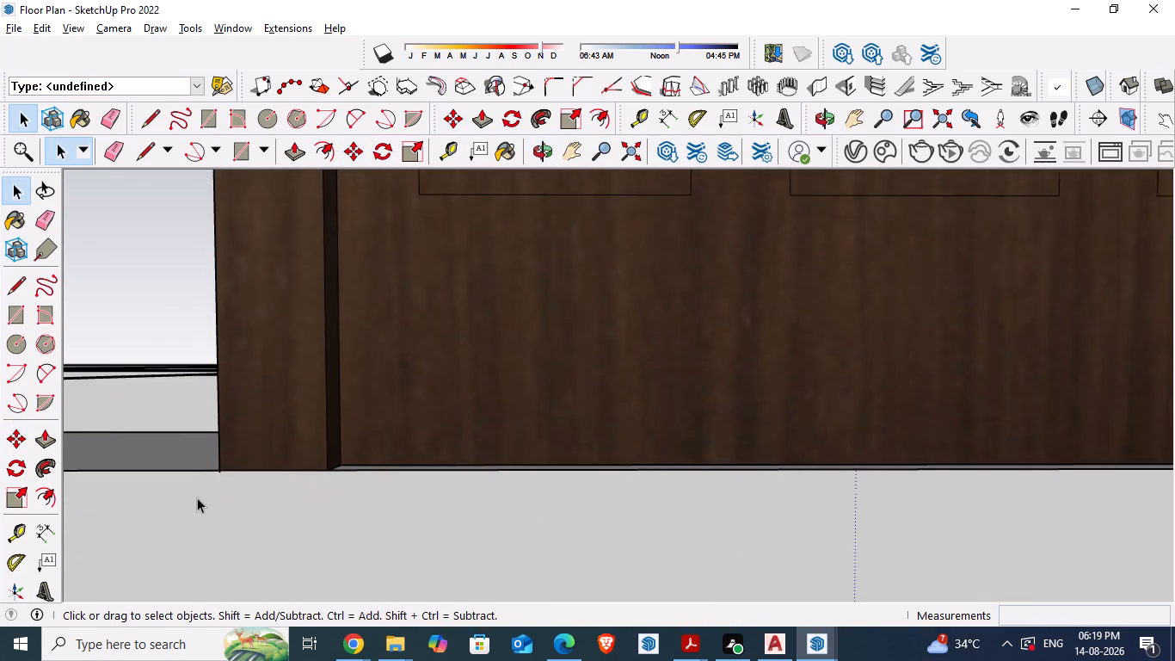
scroll(197, 497, "down", 3)
middle_click_drag(653, 510, 376, 452)
scroll(386, 455, "down", 7)
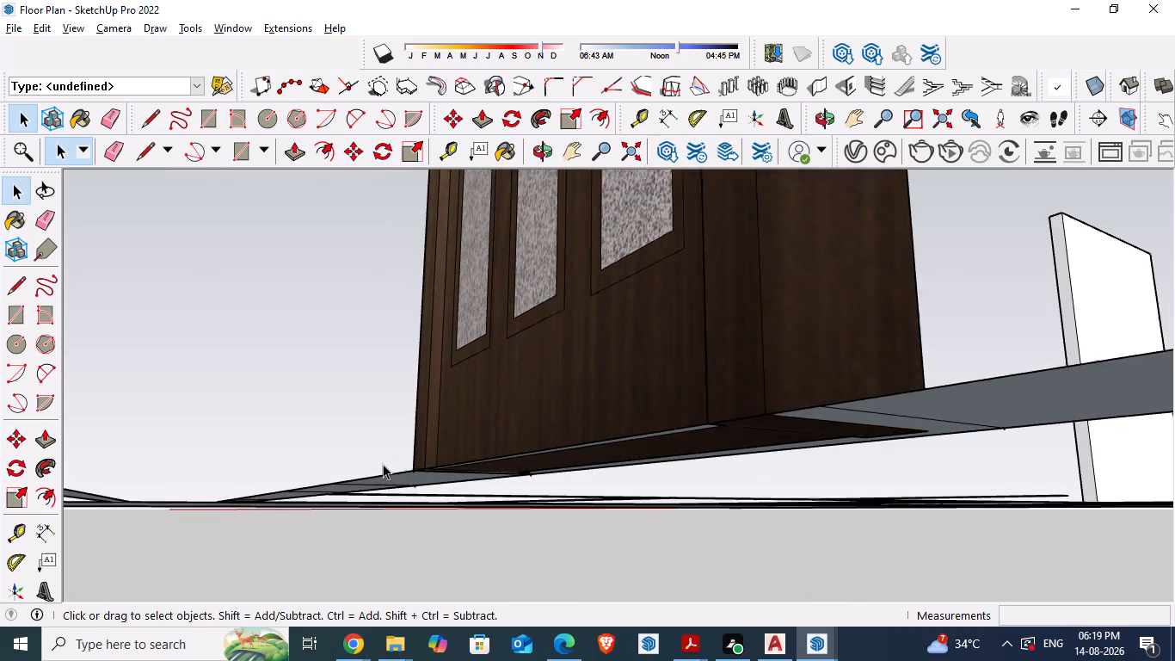
scroll(383, 464, "down", 2)
middle_click_drag(743, 459, 772, 547)
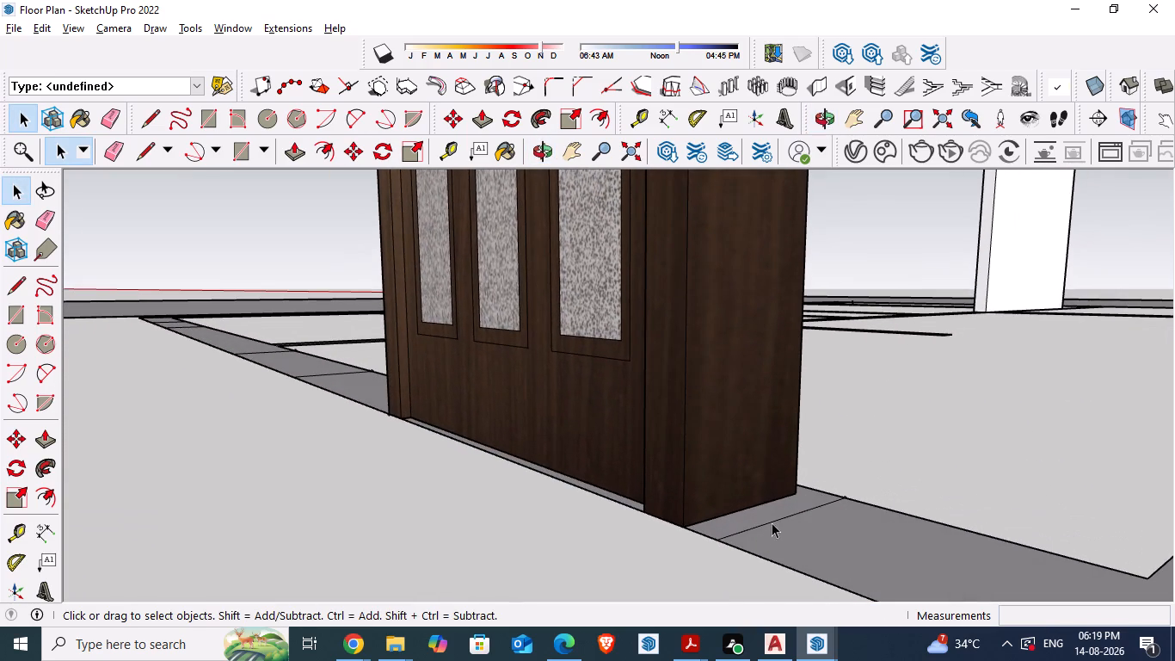
left_click(734, 365)
key("s")
scroll(743, 436, "down", 5)
scroll(649, 435, "down", 7)
scroll(692, 291, "down", 2)
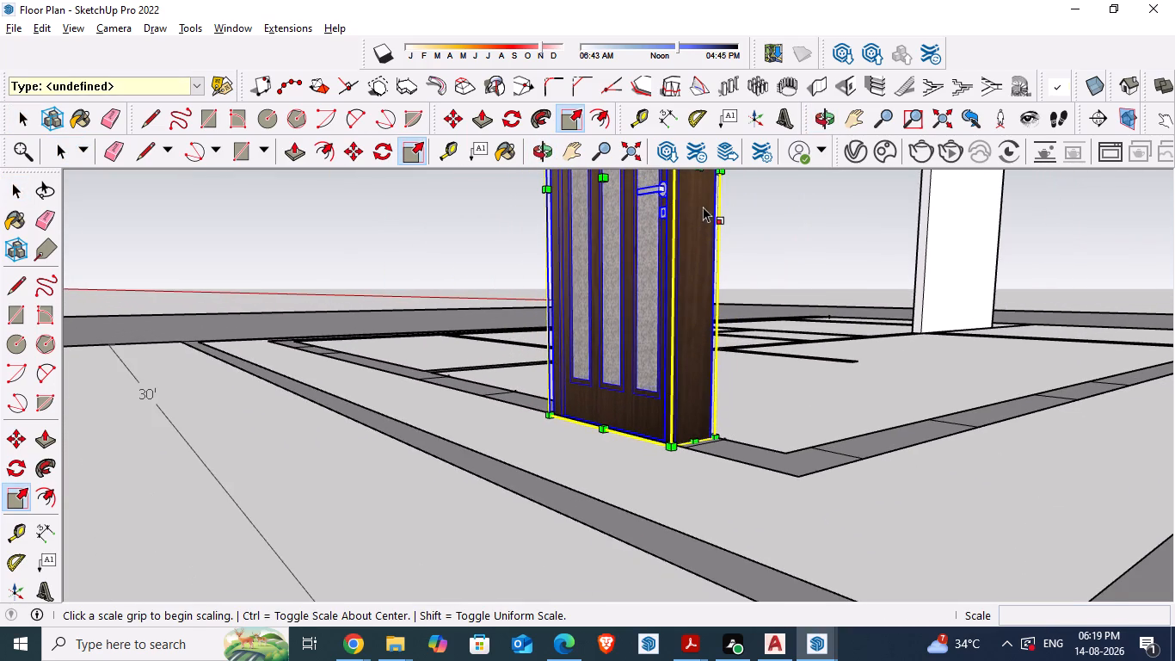
left_click_drag(693, 178, 702, 328)
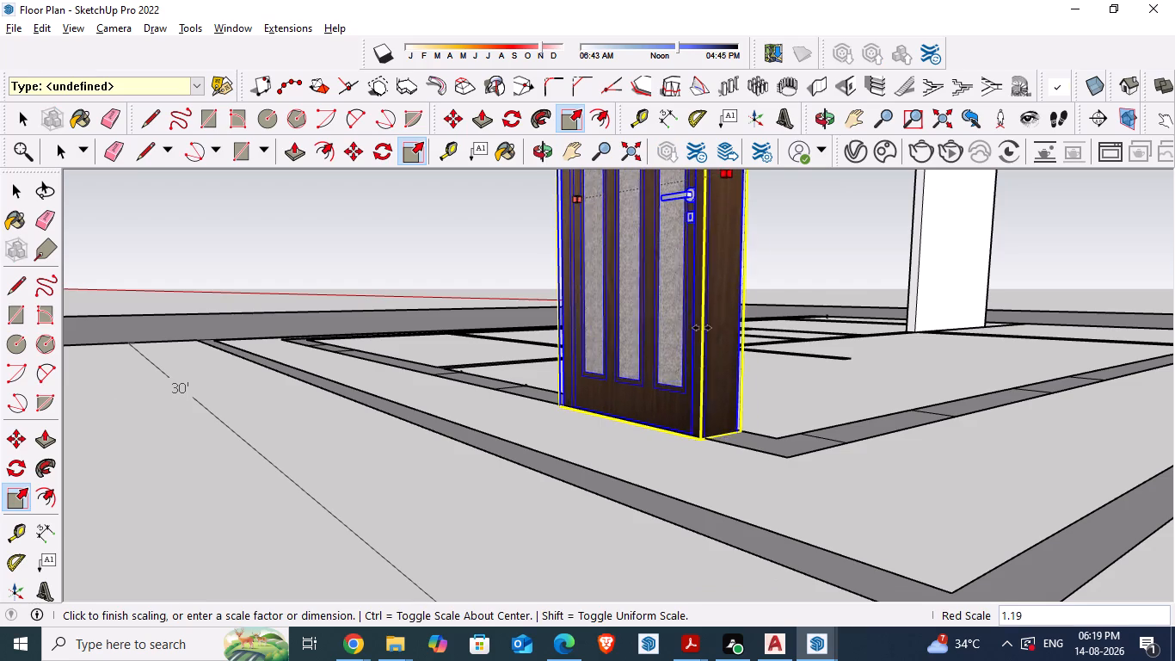
left_click_drag(702, 328, 686, 434)
left_click(686, 434)
key("space")
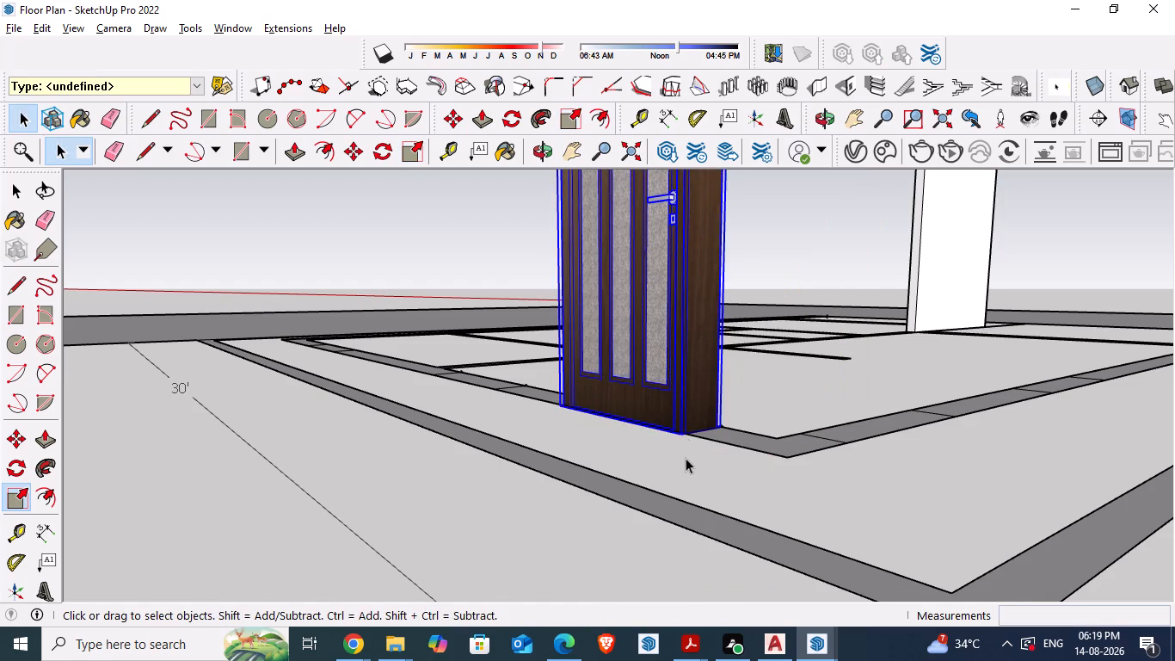
Examine the door's base from below and from the handle side to check its fit in the opening.
scroll(694, 461, "up", 12)
middle_click_drag(701, 427, 733, 328)
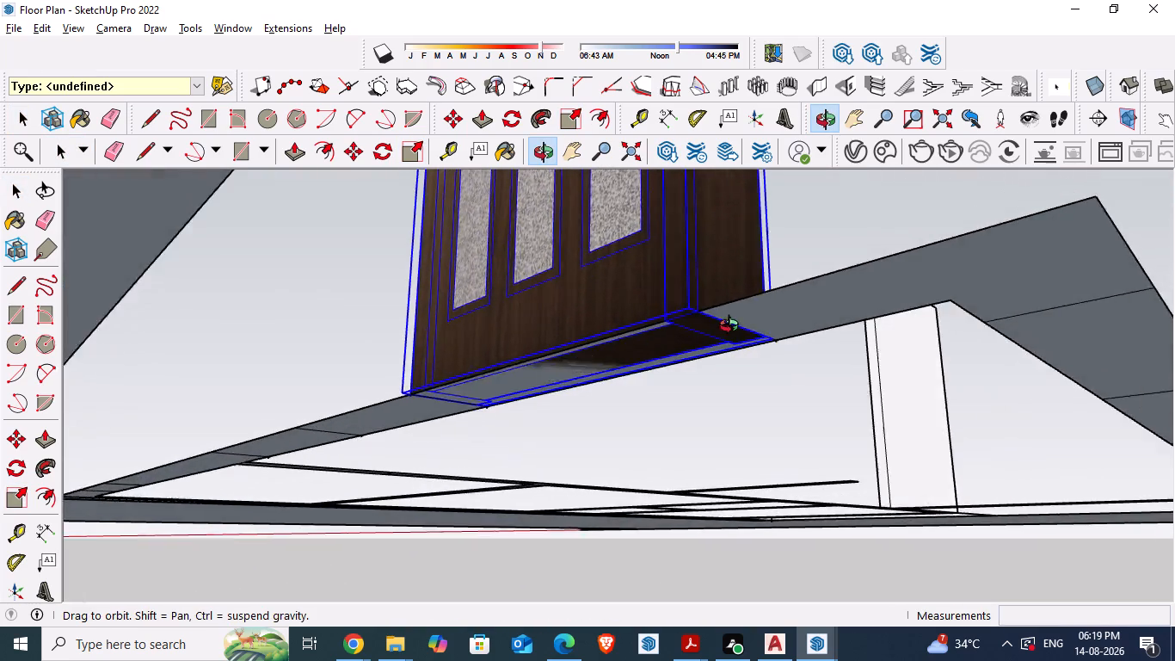
middle_click_drag(733, 328, 718, 495)
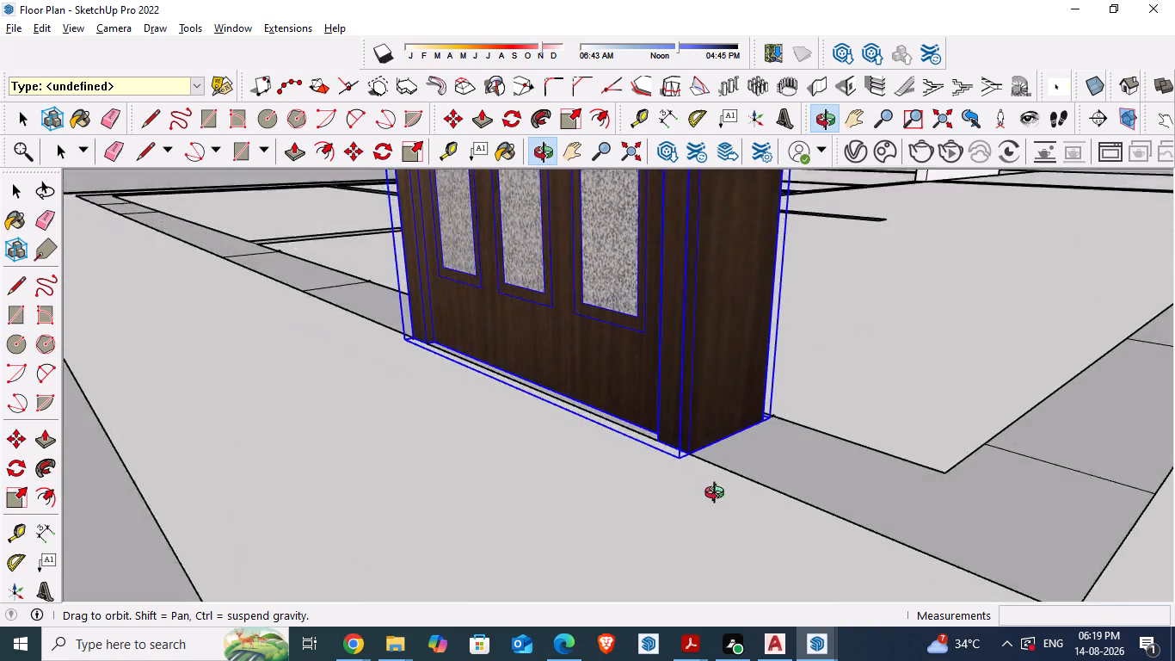
middle_click_drag(718, 495, 703, 528)
scroll(759, 514, "down", 3)
middle_click_drag(787, 500, 522, 566)
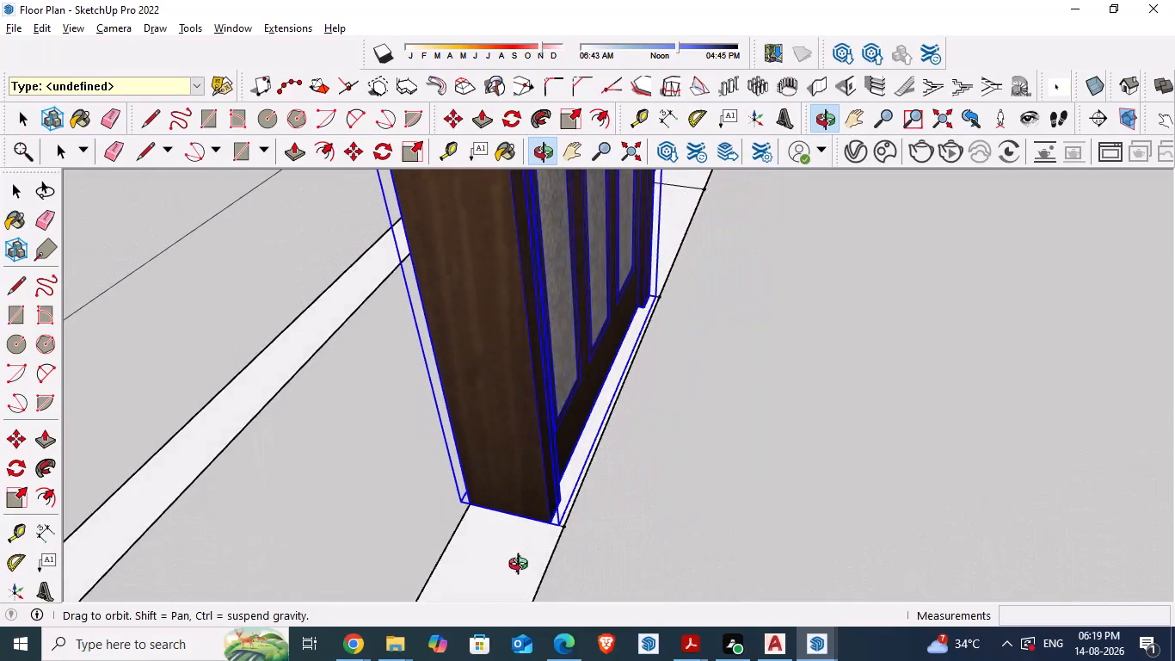
middle_click_drag(522, 566, 508, 574)
scroll(581, 560, "down", 4)
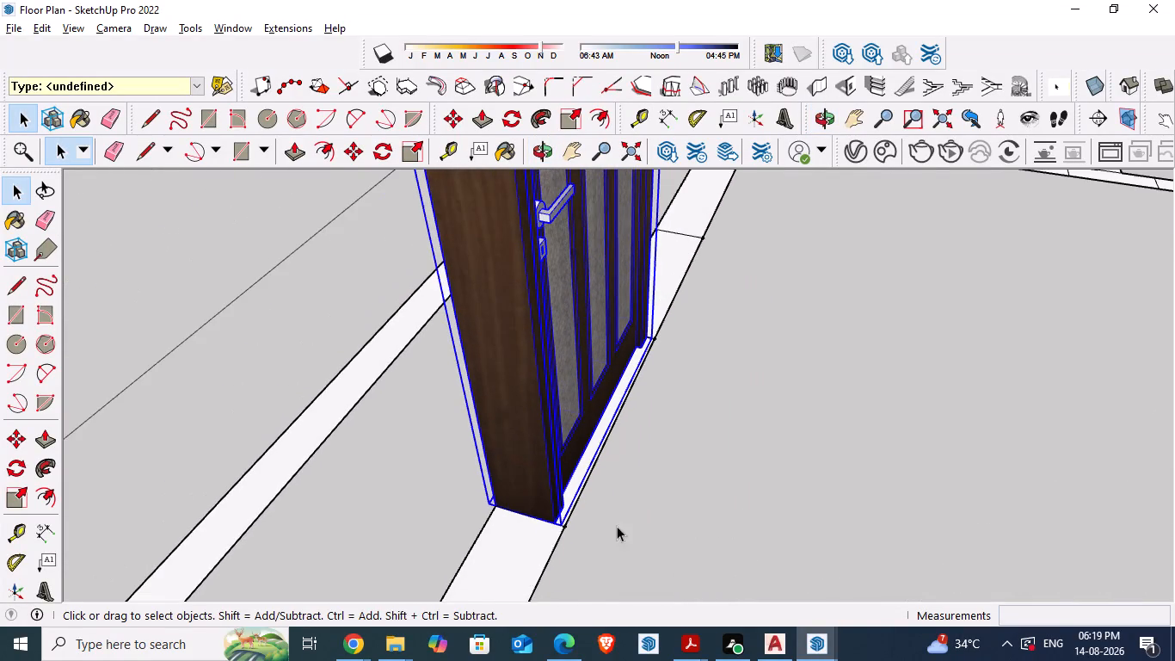
scroll(629, 522, "down", 9)
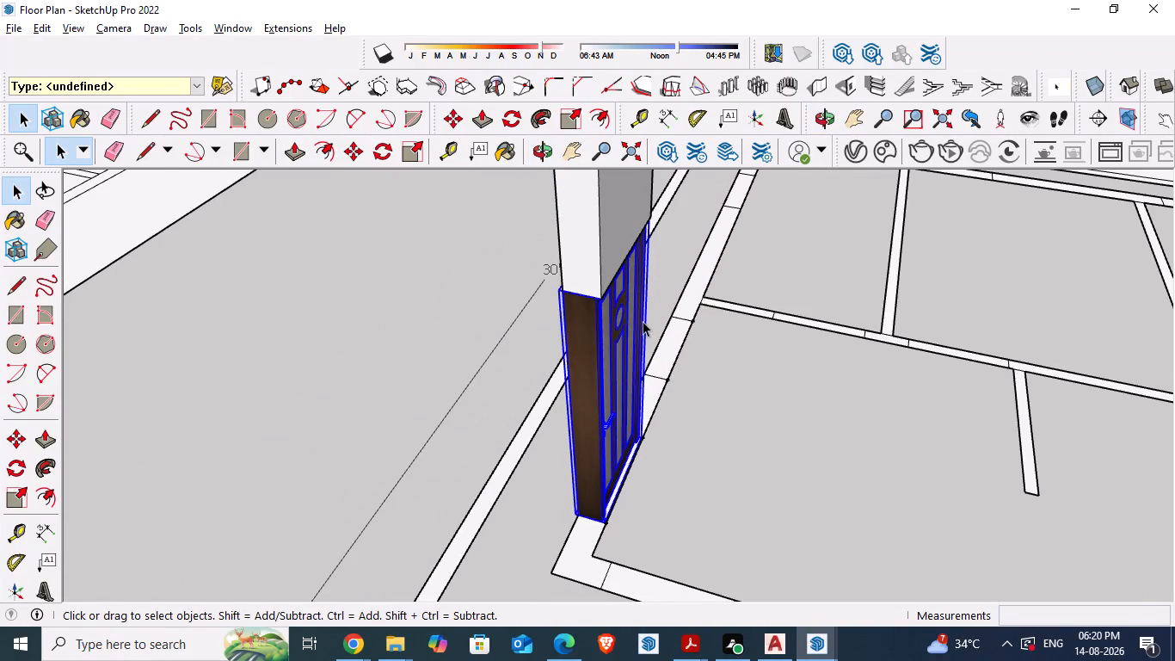
Deselect the door and examine its joint with the wall piece above and its overall position on the plan.
scroll(575, 258, "up", 1)
middle_click_drag(561, 293, 650, 313)
middle_click_drag(674, 307, 847, 312)
scroll(813, 399, "down", 5)
scroll(804, 482, "up", 1)
scroll(803, 500, "down", 1)
middle_click_drag(720, 534, 766, 514)
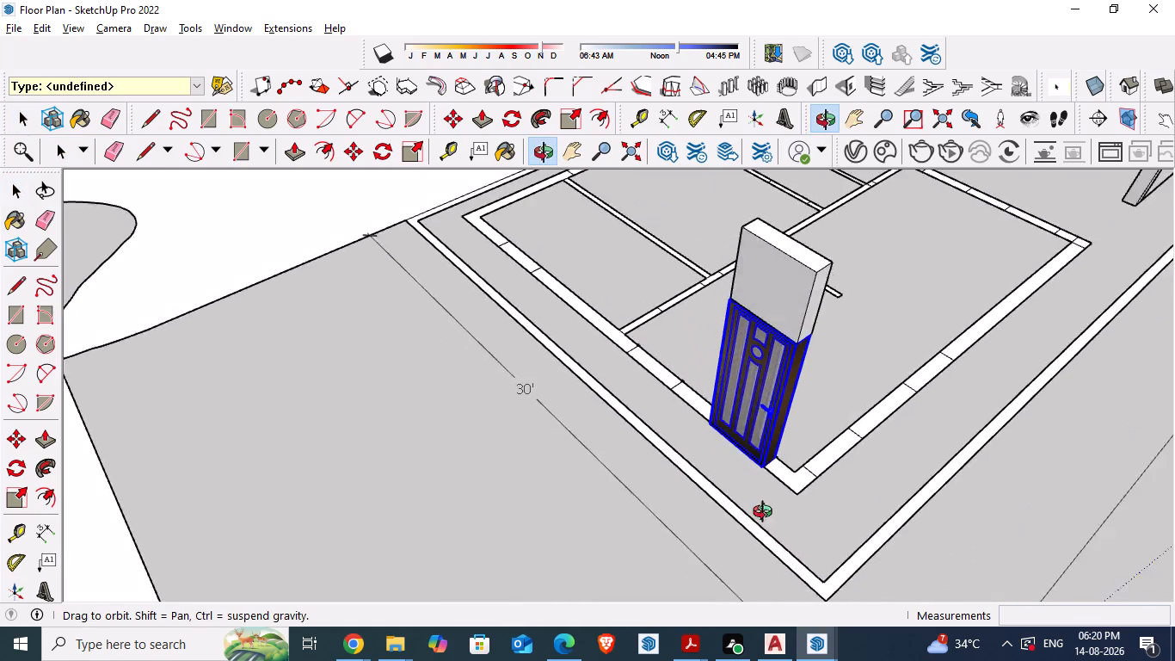
middle_click_drag(766, 514, 878, 448)
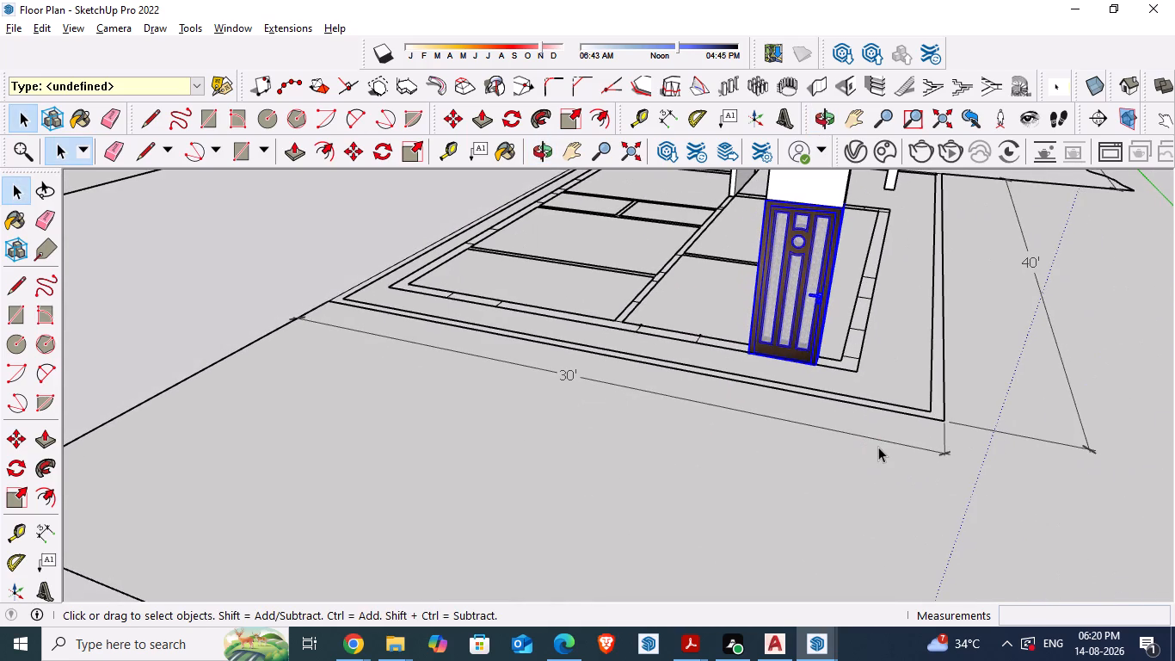
left_click(689, 476)
scroll(762, 208, "up", 7)
middle_click_drag(841, 242, 943, 279)
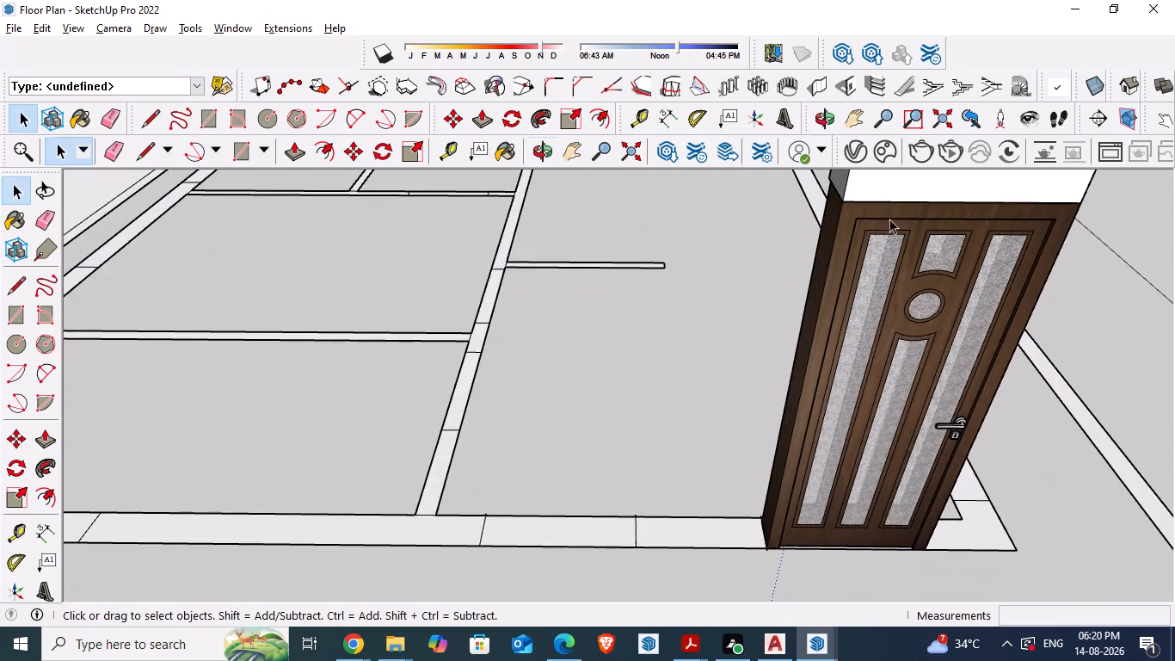
scroll(847, 183, "up", 10)
middle_click_drag(848, 236, 831, 336)
scroll(795, 383, "down", 5)
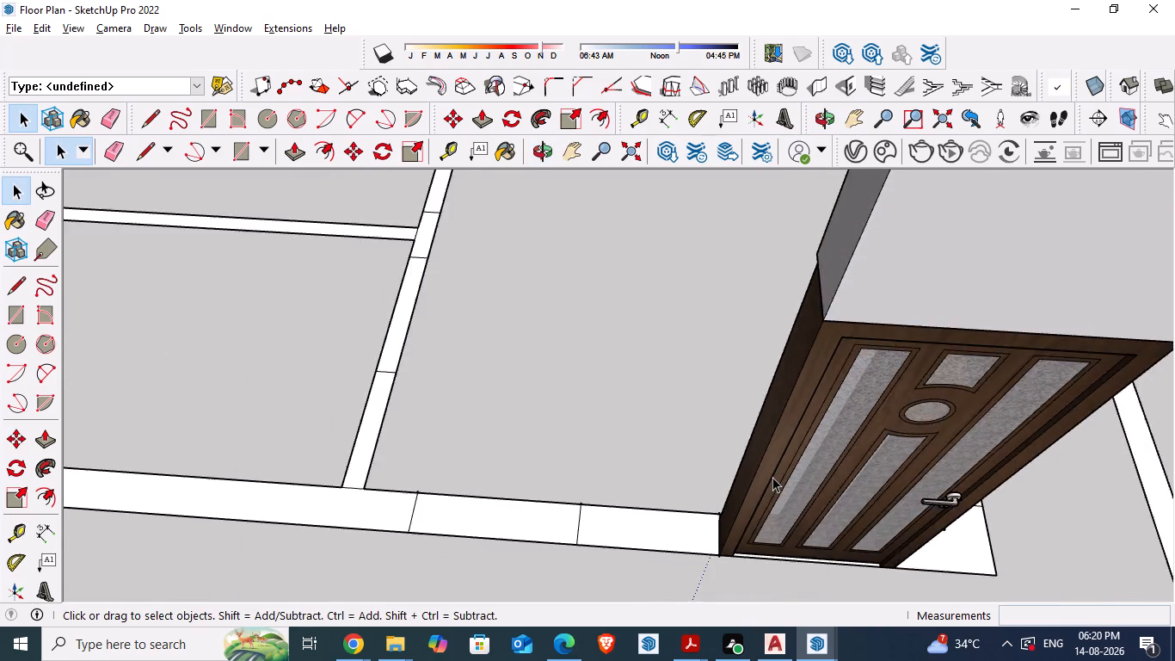
Scale the door's depth along the green axis so its back face meets the bottom corner of the wall piece above.
scroll(772, 477, "down", 9)
middle_click_drag(851, 384, 1011, 282)
scroll(796, 234, "up", 9)
scroll(738, 207, "down", 4)
middle_click_drag(749, 246, 777, 255)
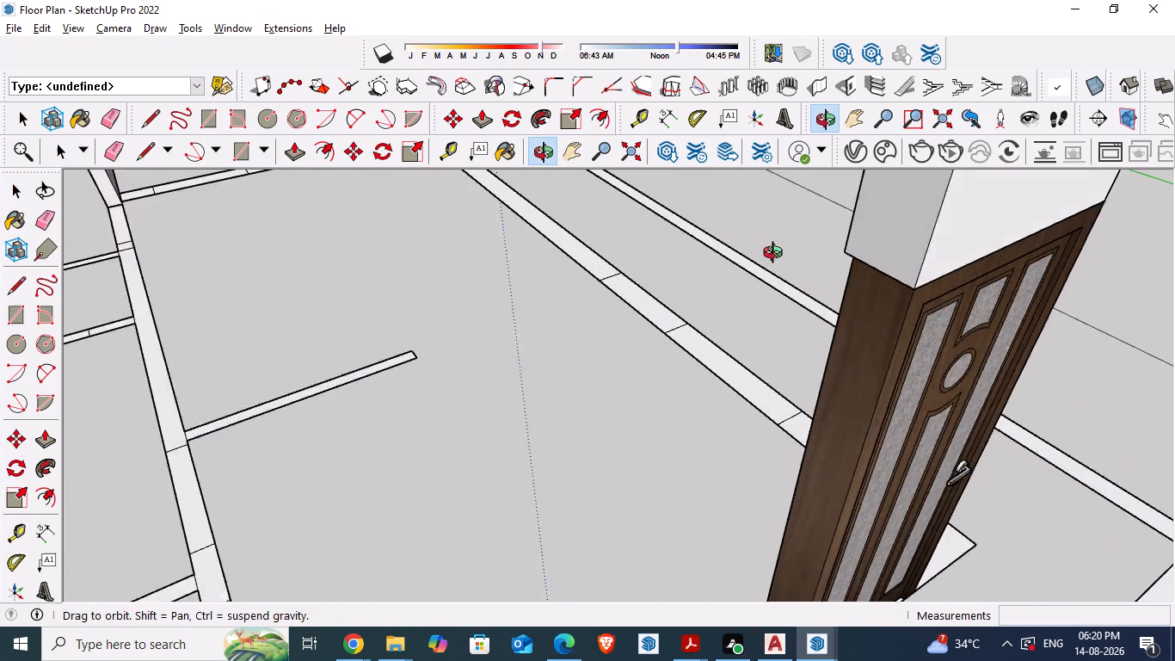
middle_click_drag(777, 255, 797, 257)
left_click(932, 396)
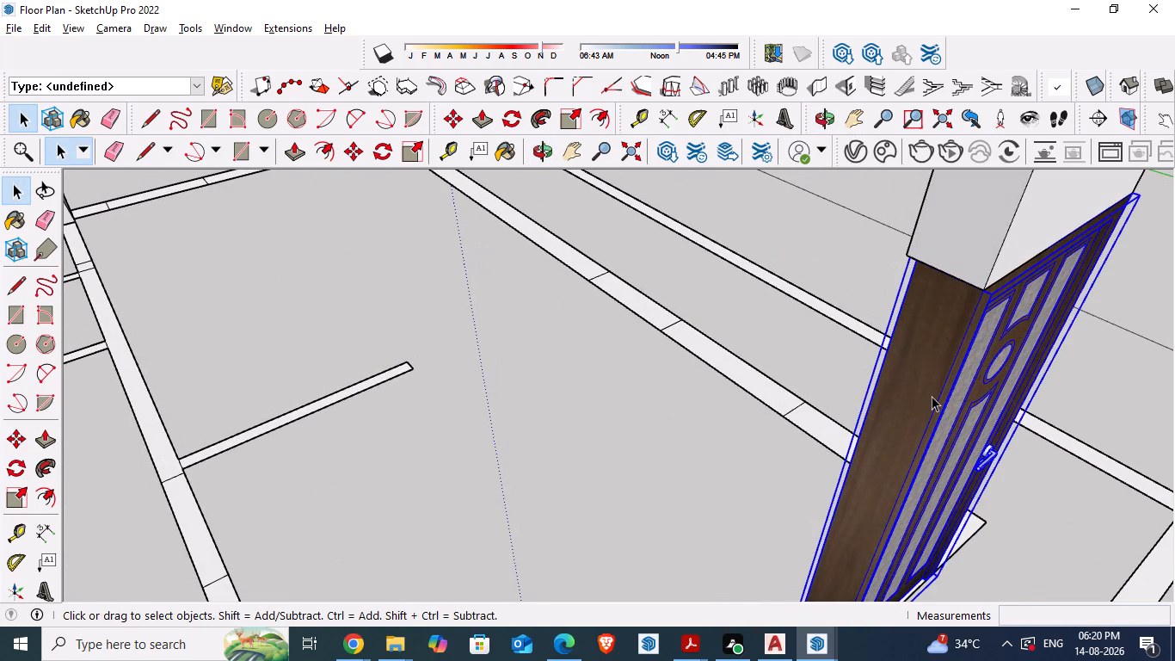
key("s")
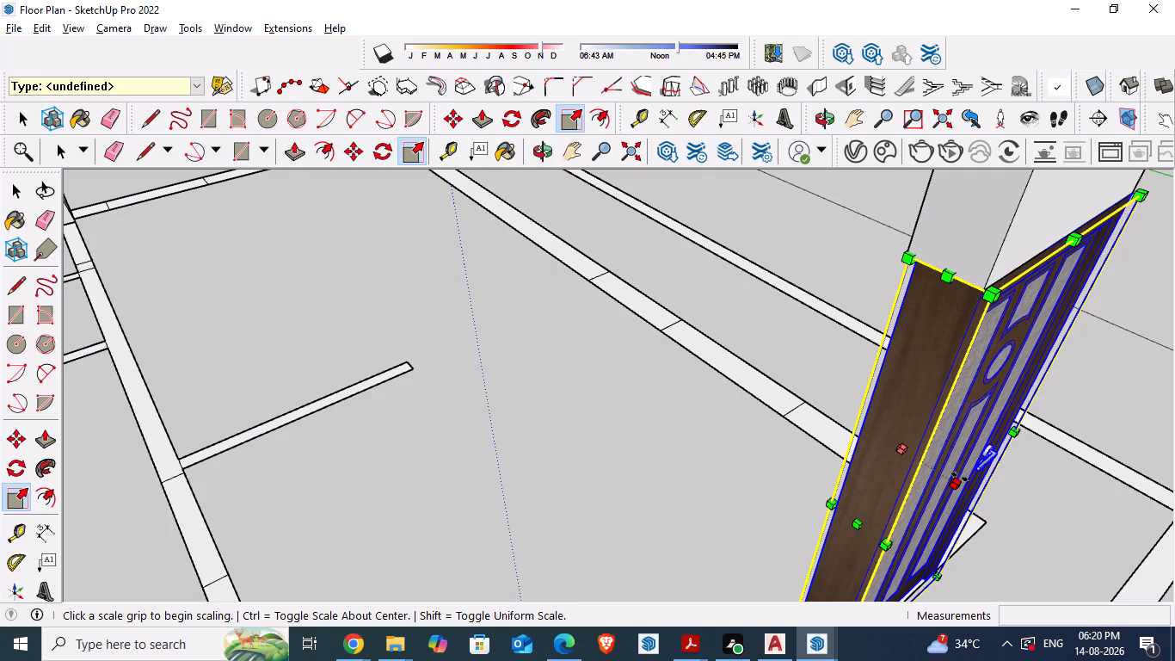
left_click(960, 477)
key("space")
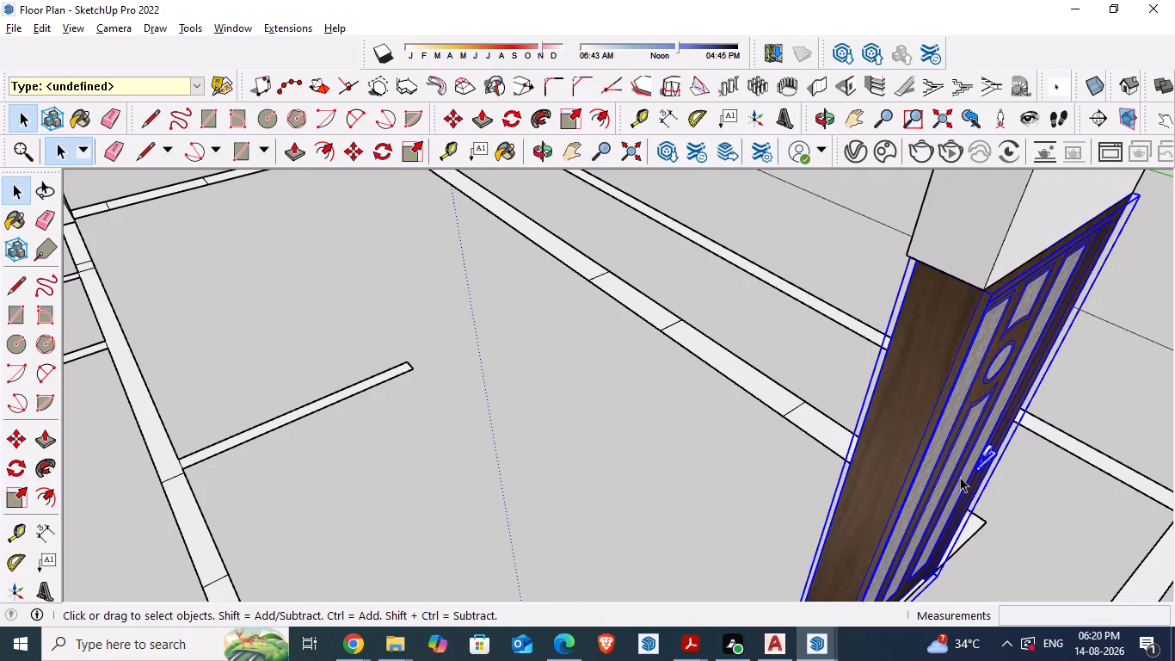
middle_click_drag(959, 485, 1002, 483)
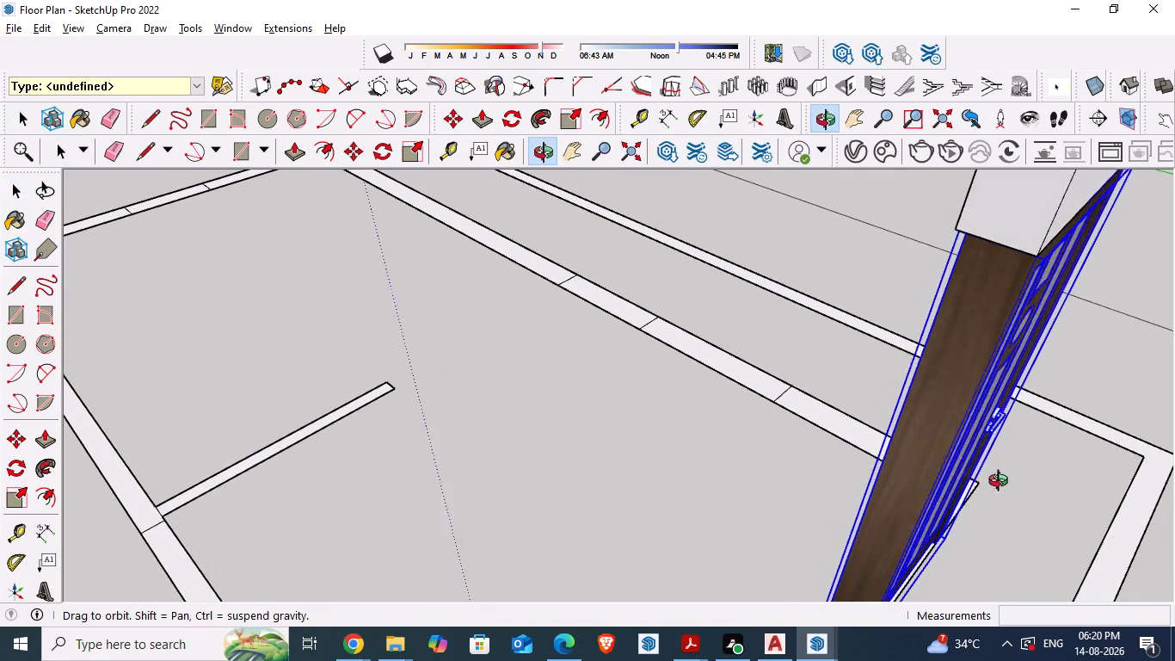
middle_click_drag(1002, 483, 1011, 482)
key("s")
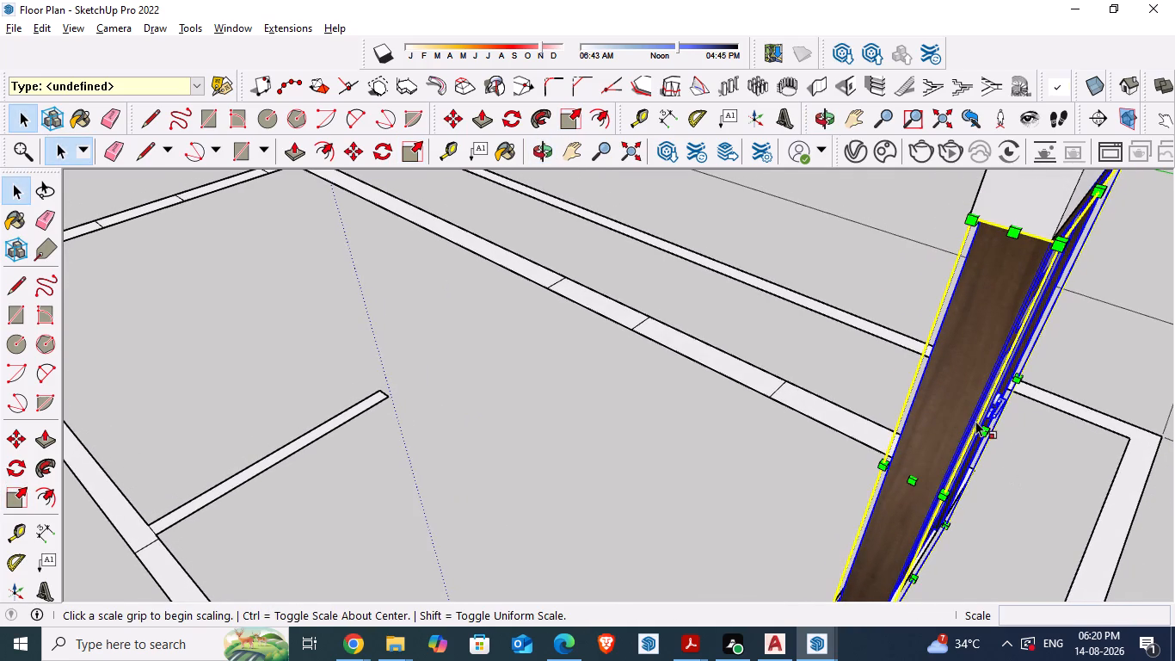
left_click_drag(929, 405, 954, 311)
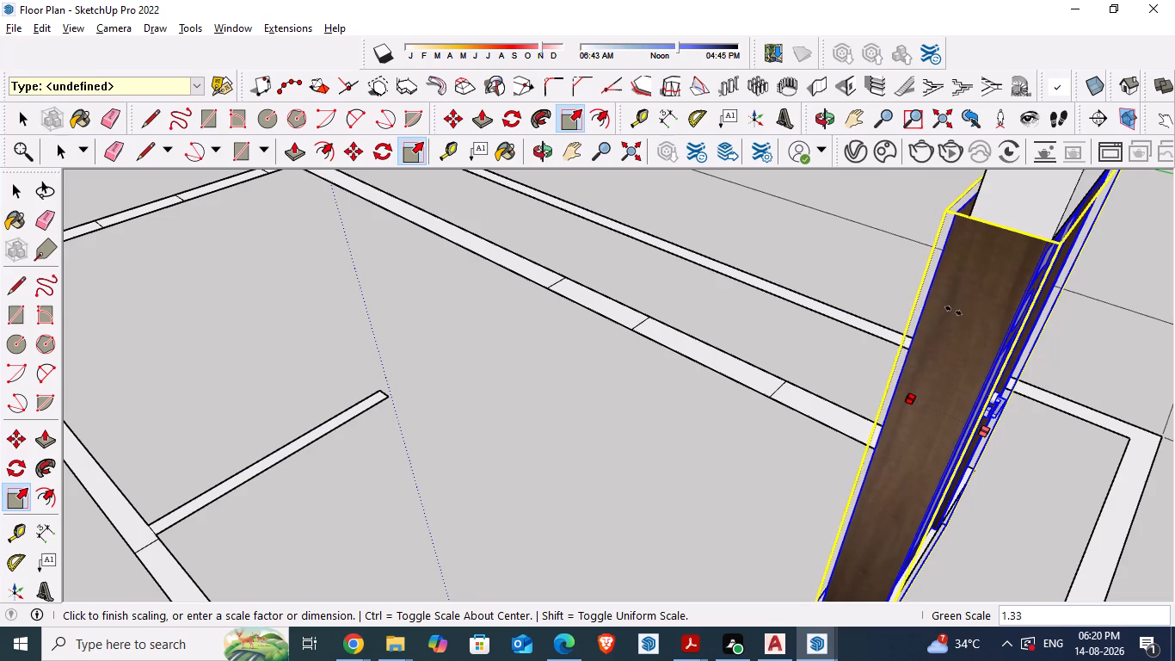
left_click_drag(954, 311, 978, 221)
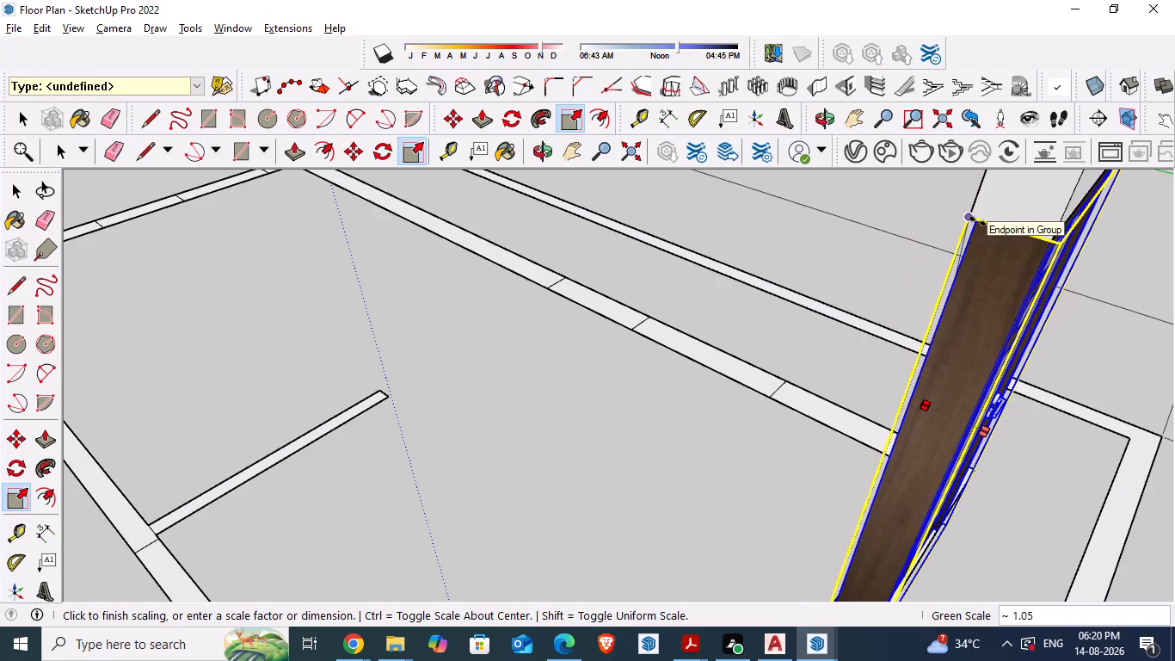
left_click_drag(978, 221, 981, 219)
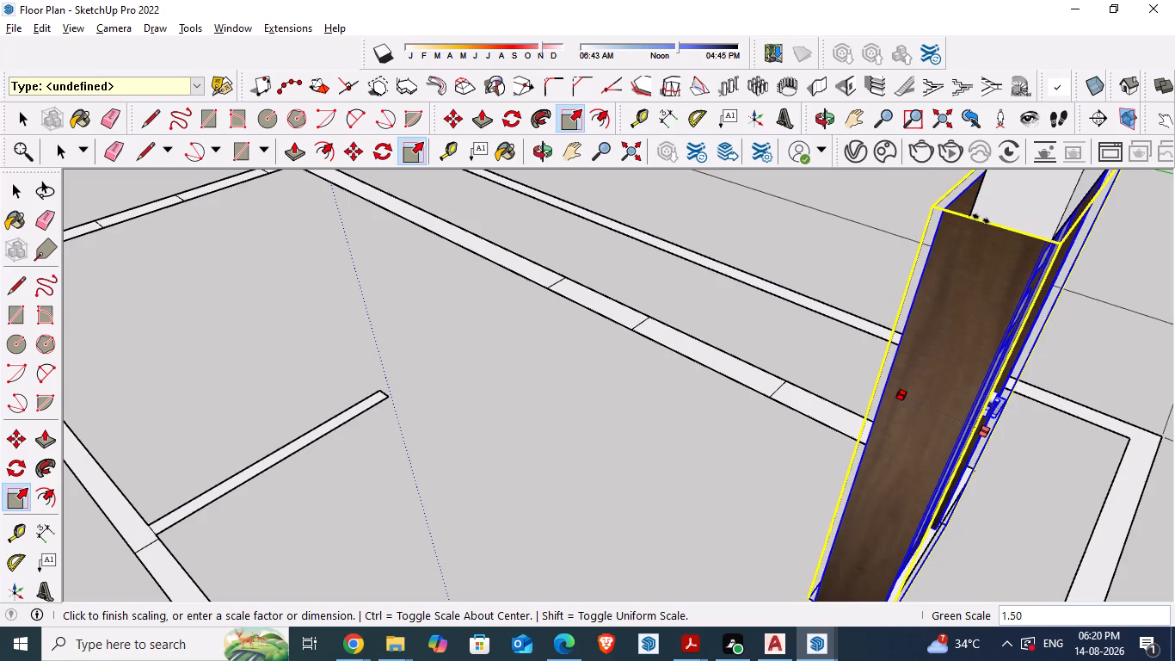
left_click_drag(981, 219, 972, 217)
key("space")
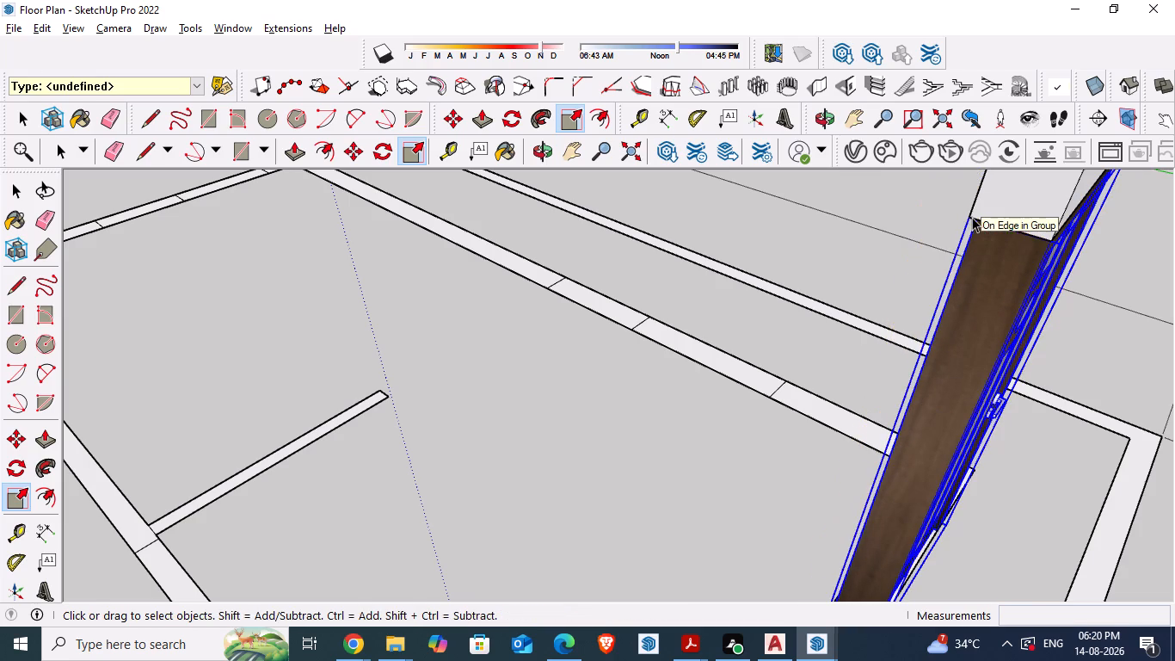
Deselect the door and examine its front, its side joint with the wall piece and its base on the floor plan.
left_click(711, 540)
scroll(982, 355, "down", 1)
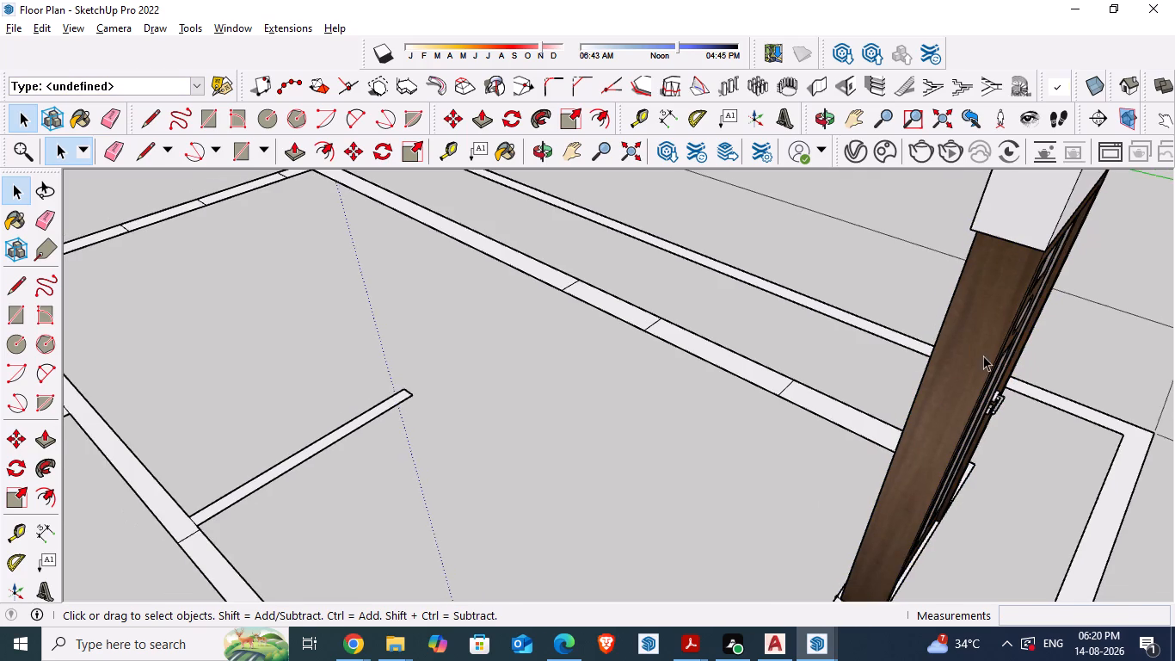
middle_click_drag(964, 305, 649, 257)
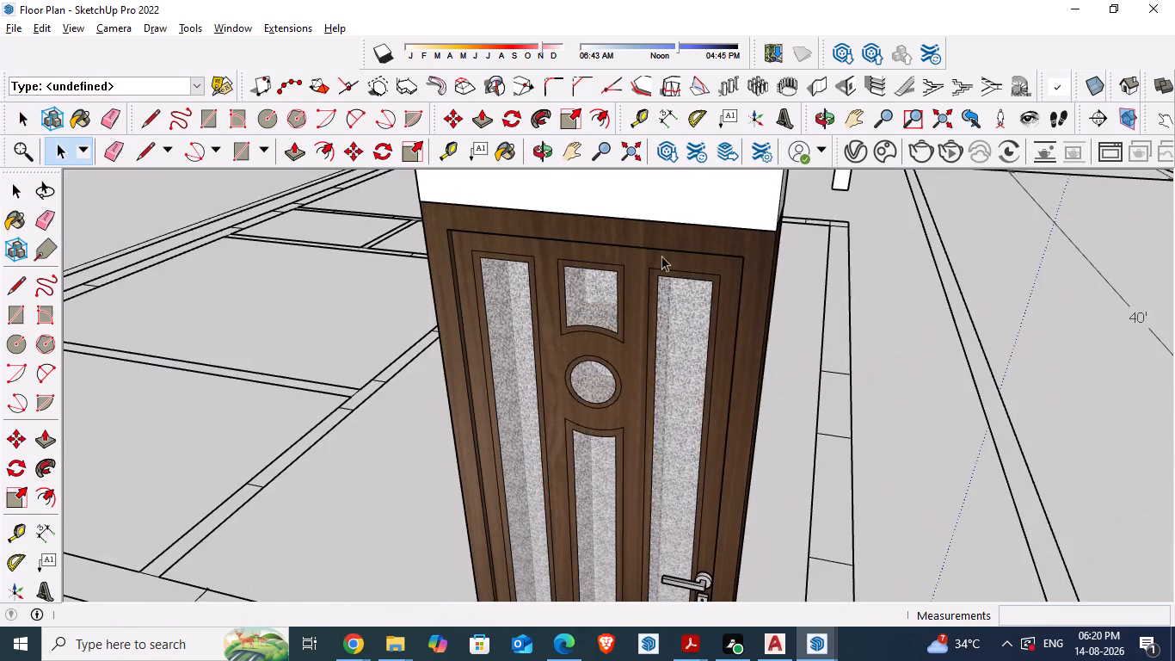
middle_click_drag(819, 267, 569, 275)
scroll(413, 247, "up", 1)
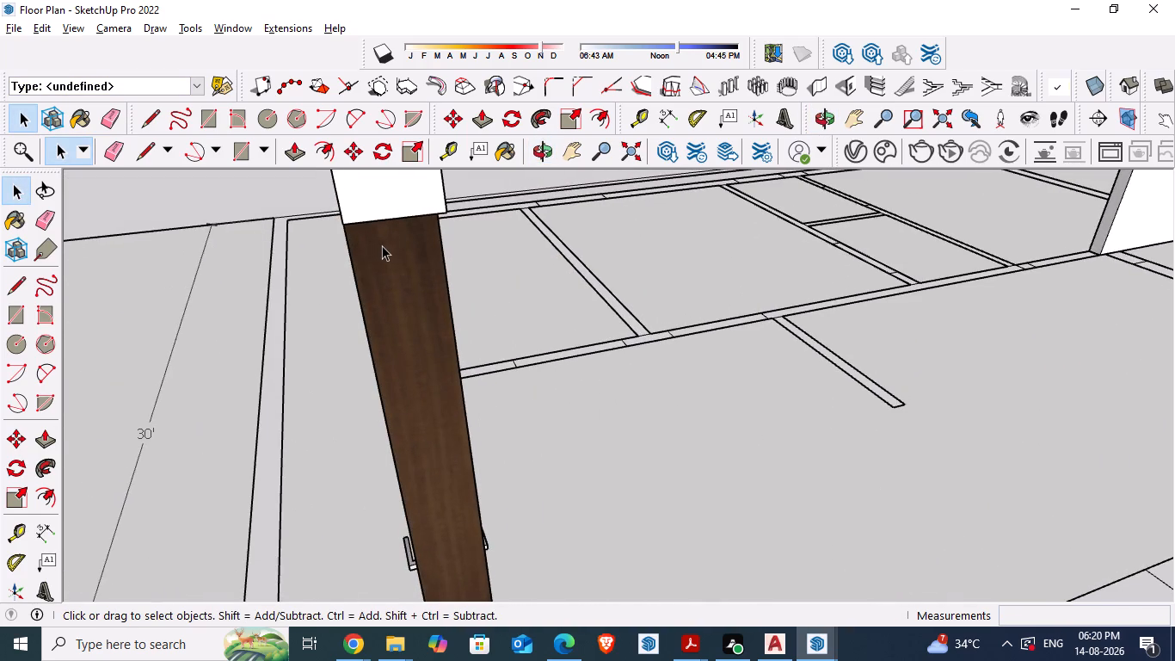
scroll(398, 239, "down", 2)
middle_click_drag(426, 365, 394, 225)
scroll(395, 228, "down", 3)
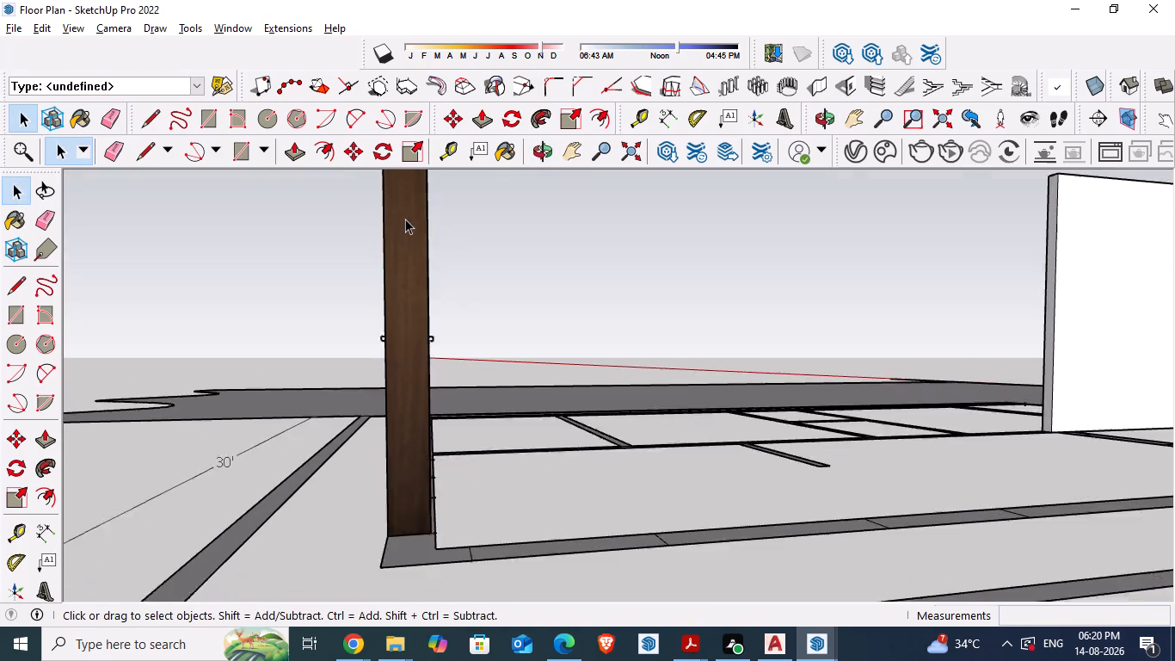
scroll(405, 219, "down", 4)
scroll(414, 415, "up", 10)
middle_click_drag(472, 493, 471, 501)
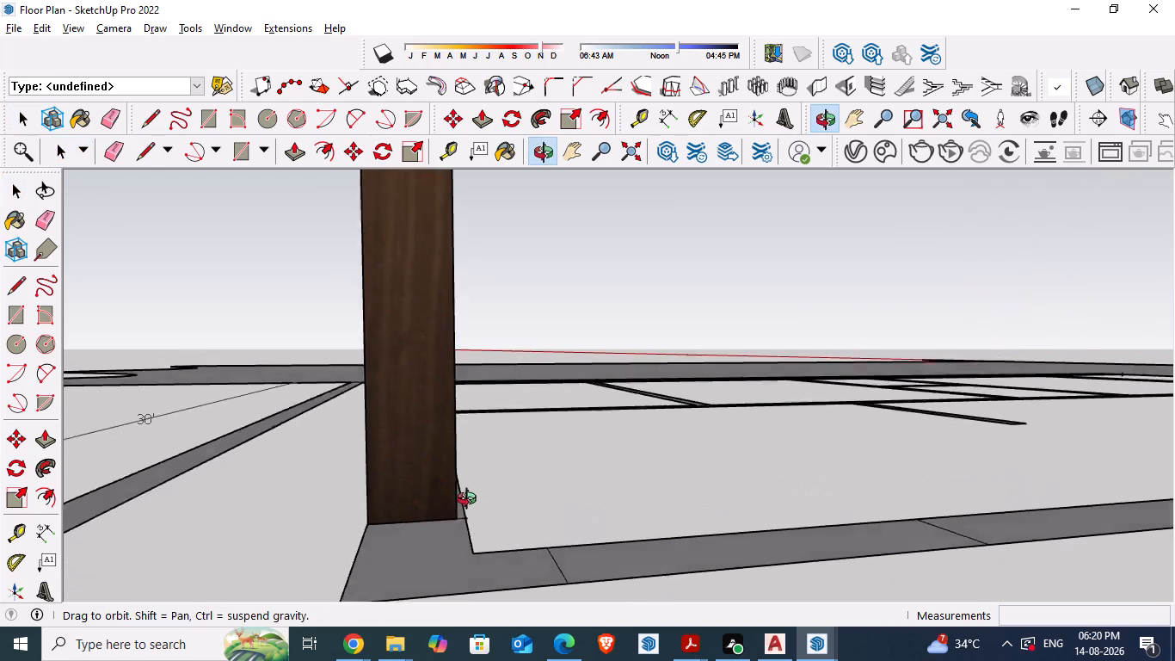
middle_click_drag(471, 501, 442, 552)
middle_click_drag(442, 539, 453, 494)
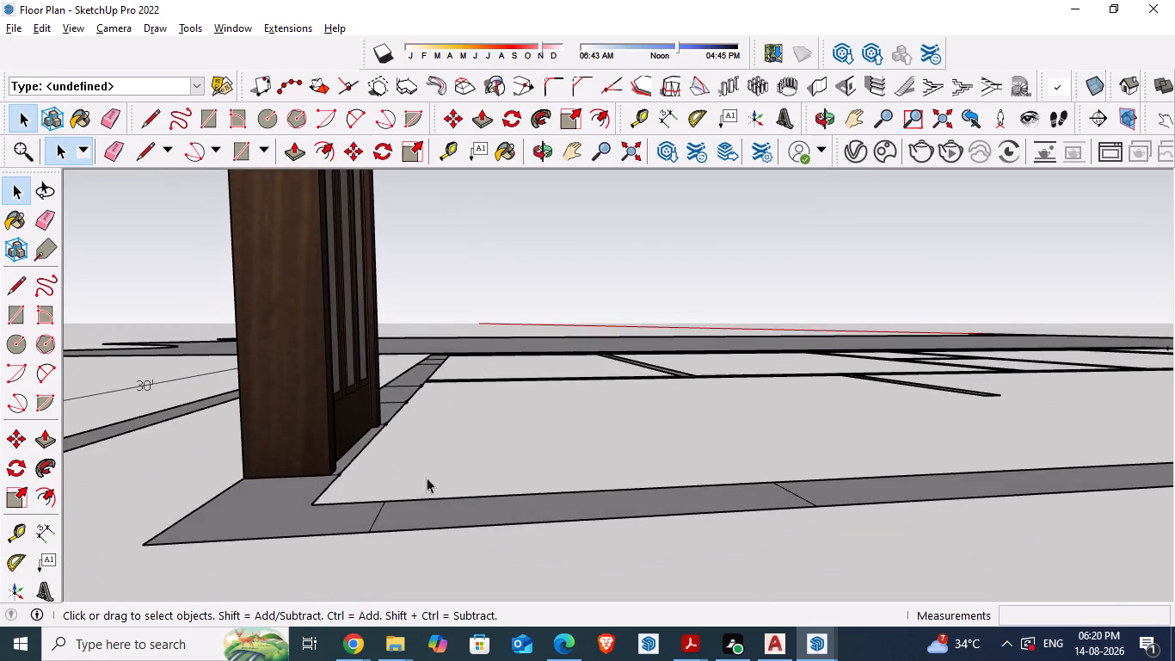
scroll(317, 417, "up", 5)
scroll(384, 492, "down", 6)
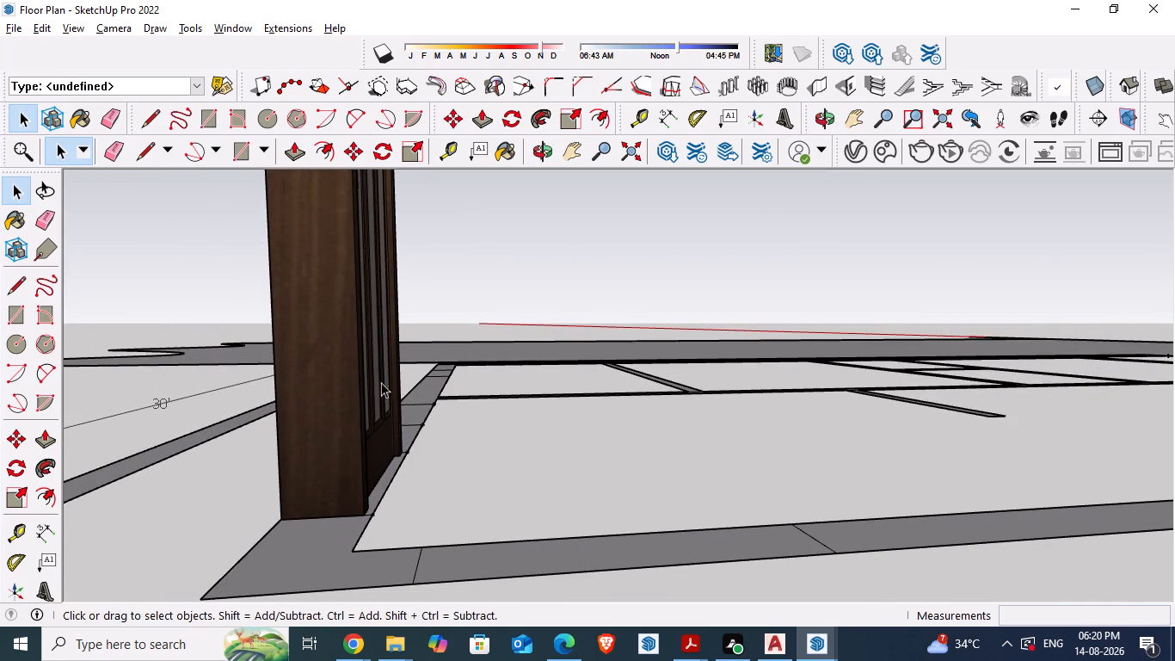
Scale the door's front face along the green axis to the bottom endpoint of the wall piece, at a factor of 1.00.
left_click(380, 376)
key("s")
scroll(394, 406, "down", 2)
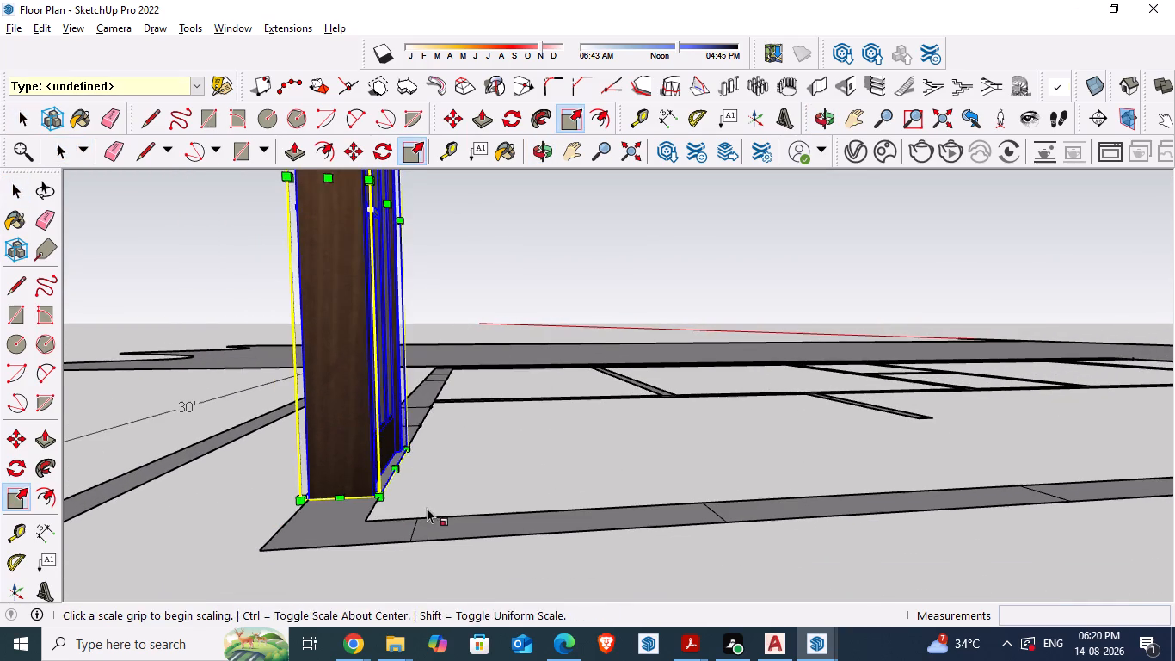
middle_click_drag(427, 508, 425, 525)
scroll(444, 493, "down", 4)
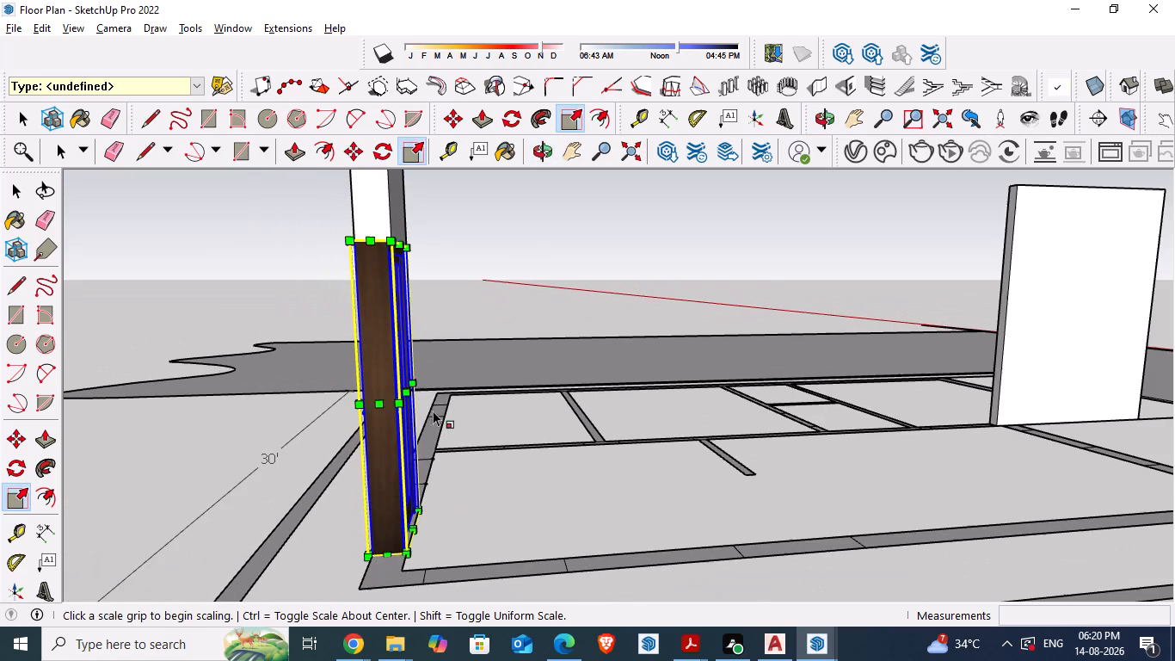
scroll(433, 411, "down", 1)
left_click_drag(411, 392, 397, 245)
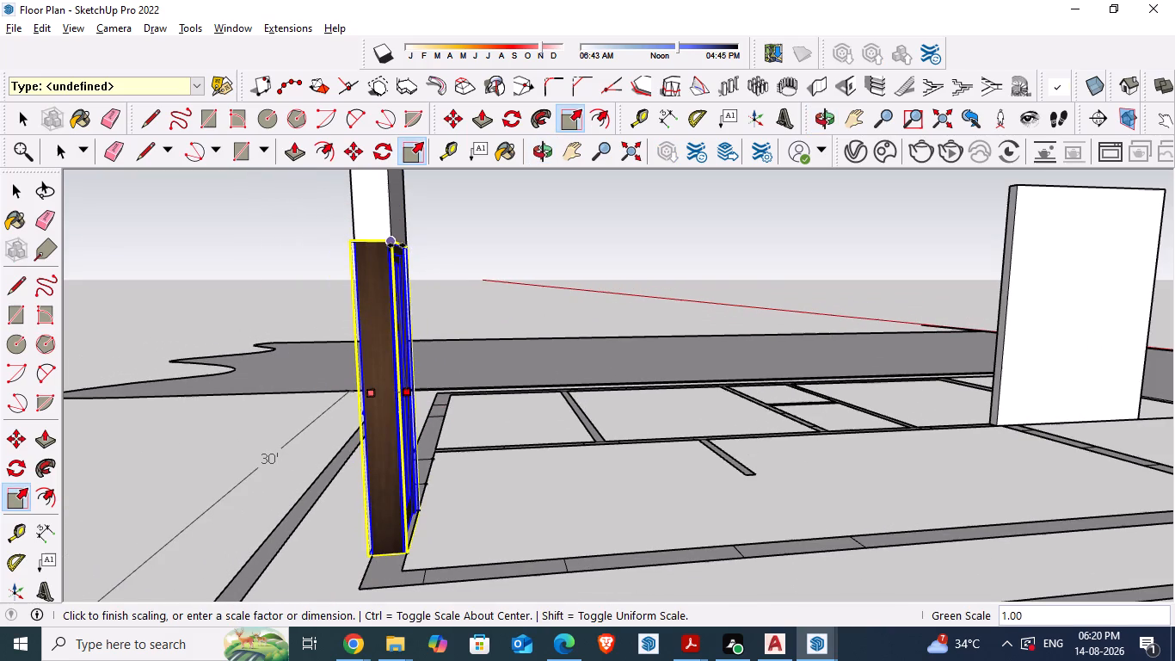
left_click_drag(397, 245, 397, 244)
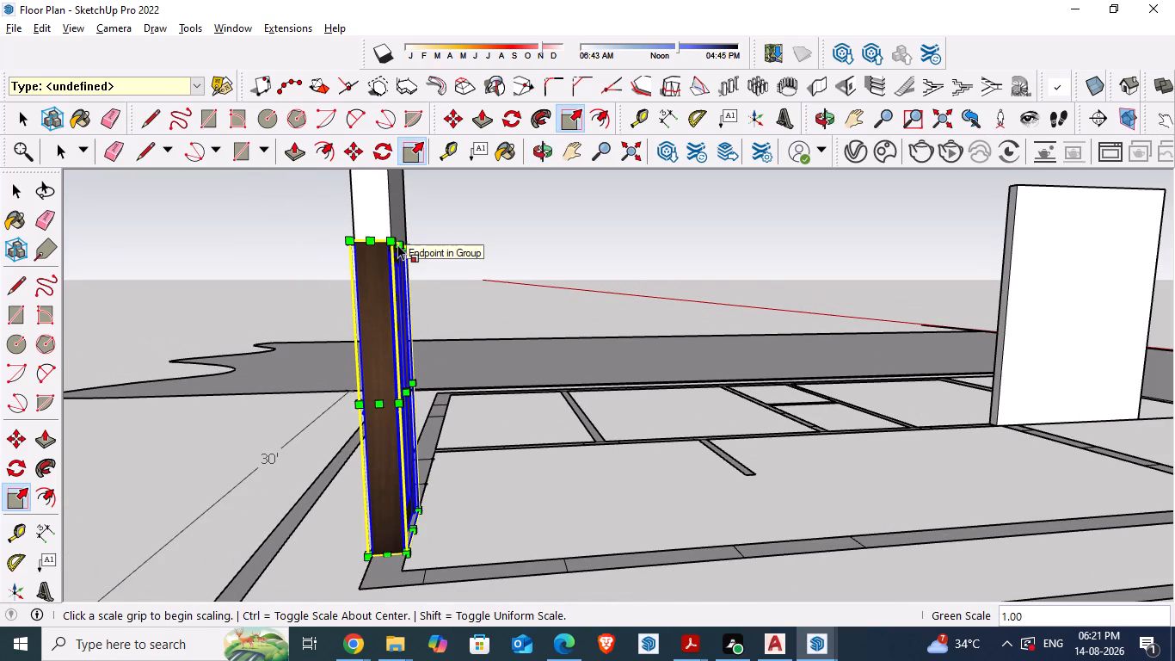
key("space")
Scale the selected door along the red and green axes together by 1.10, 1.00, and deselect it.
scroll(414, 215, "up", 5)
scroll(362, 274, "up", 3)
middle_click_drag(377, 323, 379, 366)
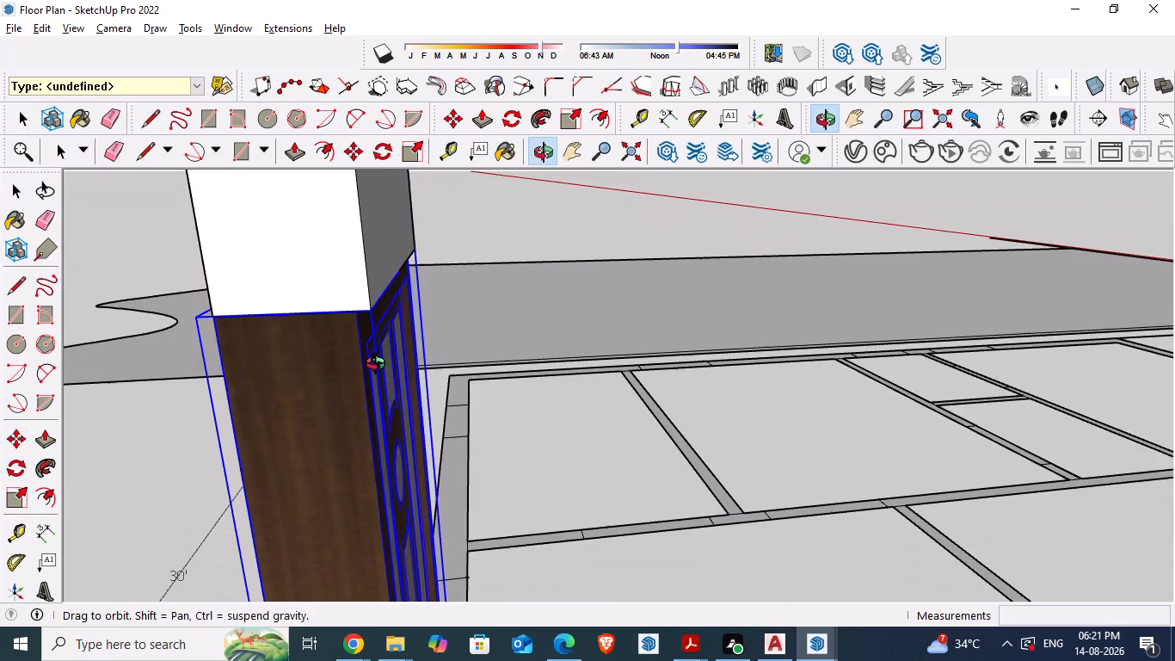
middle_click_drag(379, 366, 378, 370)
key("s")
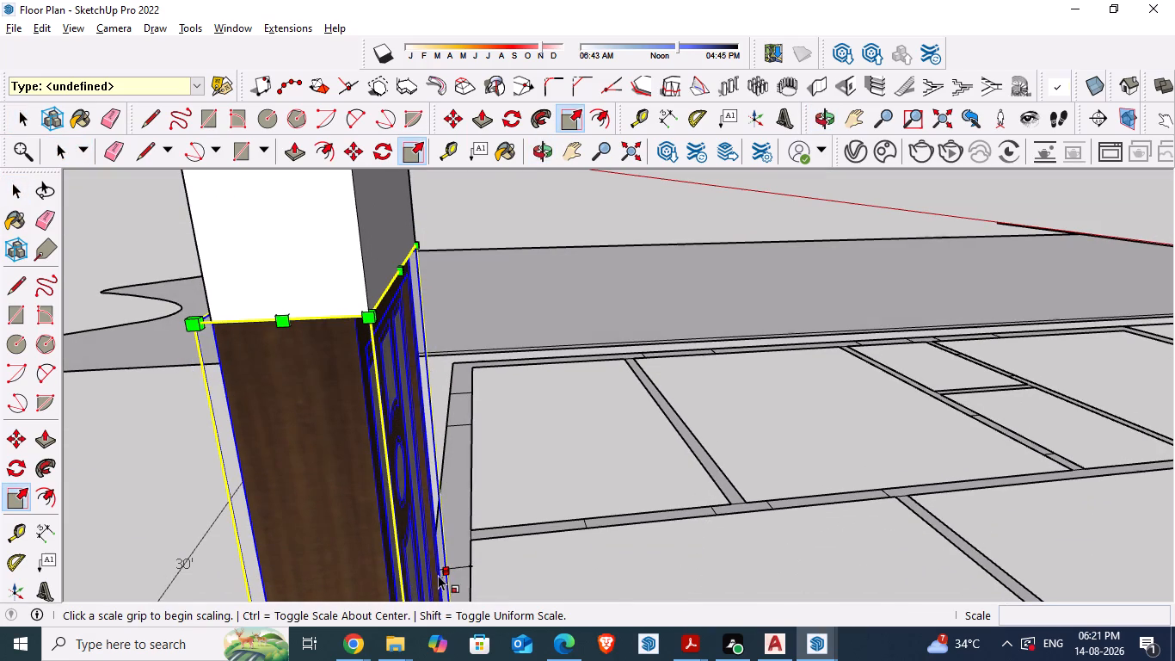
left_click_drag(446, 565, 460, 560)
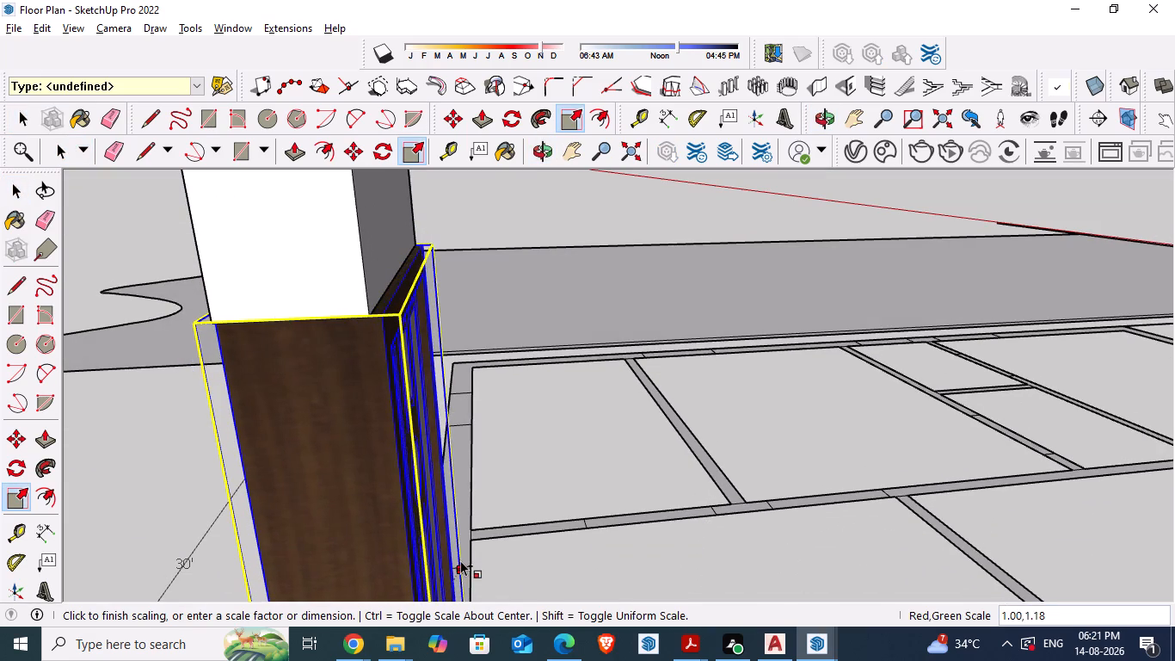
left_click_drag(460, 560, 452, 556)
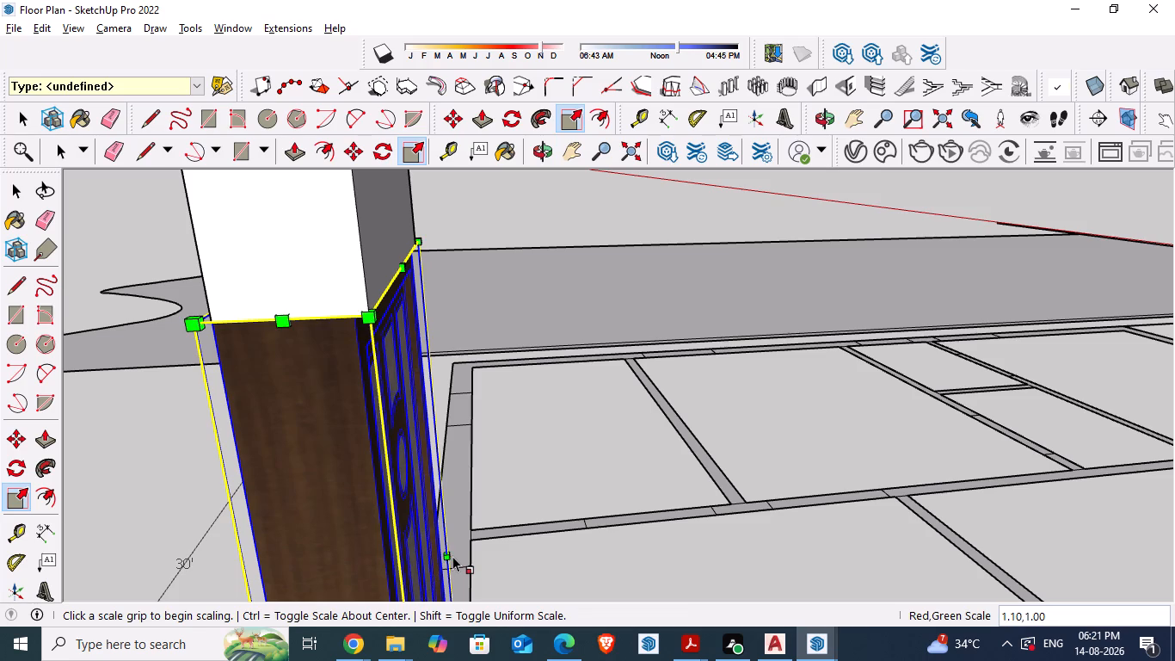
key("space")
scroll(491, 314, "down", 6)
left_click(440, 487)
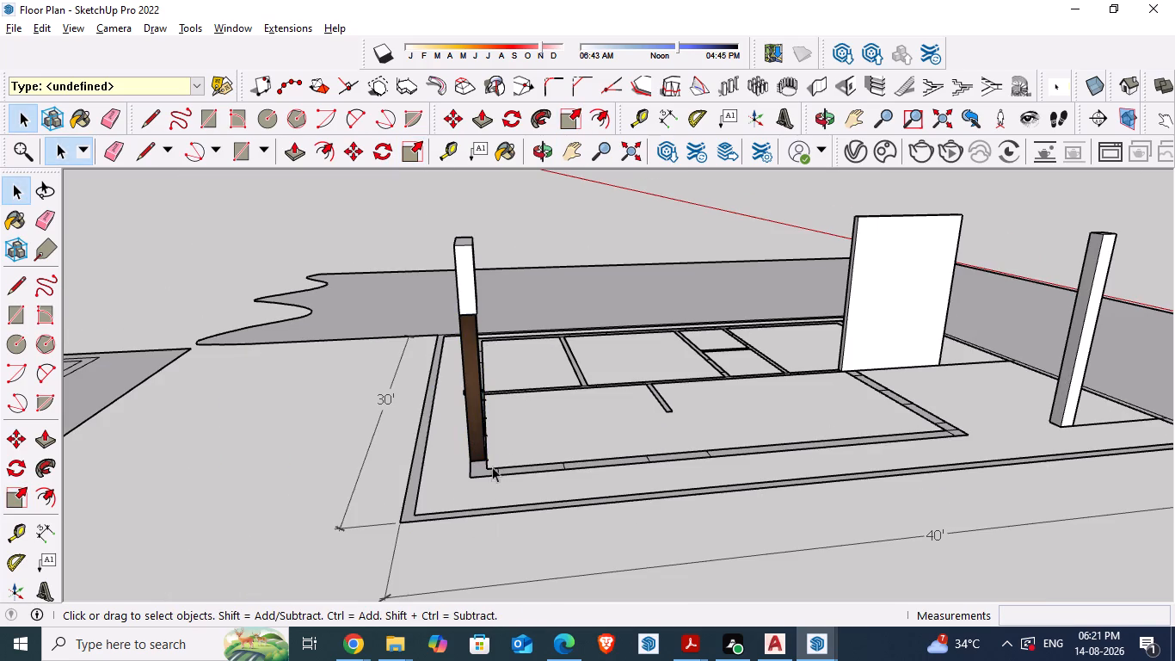
Scale the door's width along the red axis by about 0.91 so its hinge side aligns with the wall piece's edge above.
scroll(481, 464, "up", 1)
middle_click_drag(477, 466, 669, 420)
scroll(641, 249, "up", 2)
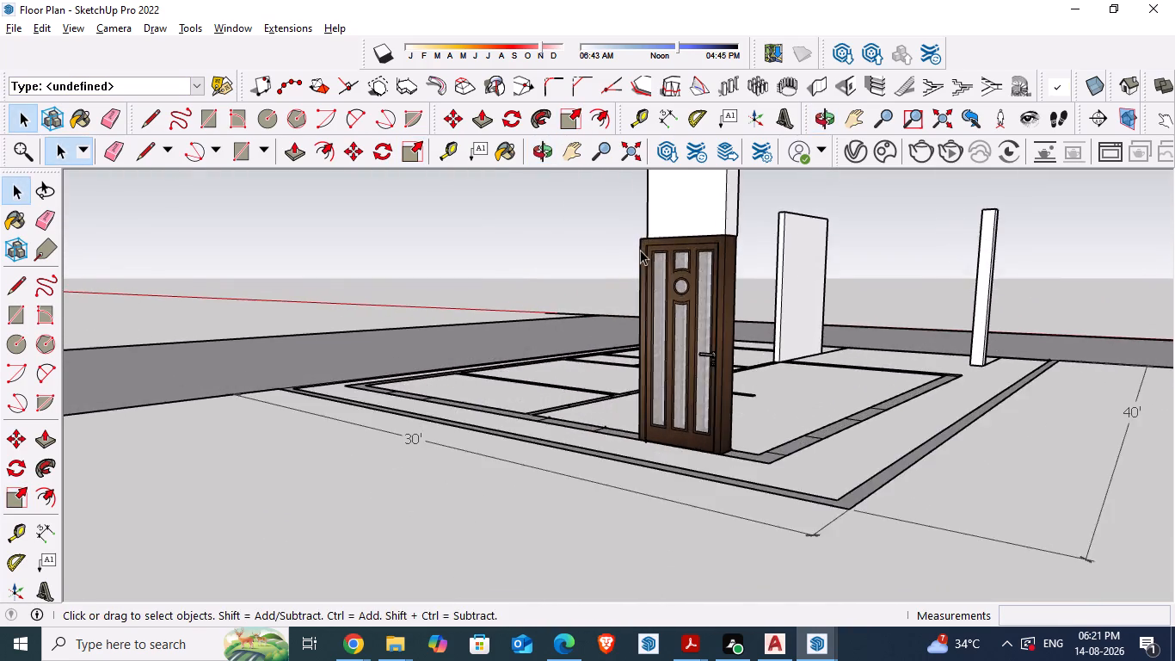
middle_click_drag(643, 285, 693, 397)
scroll(765, 380, "up", 8)
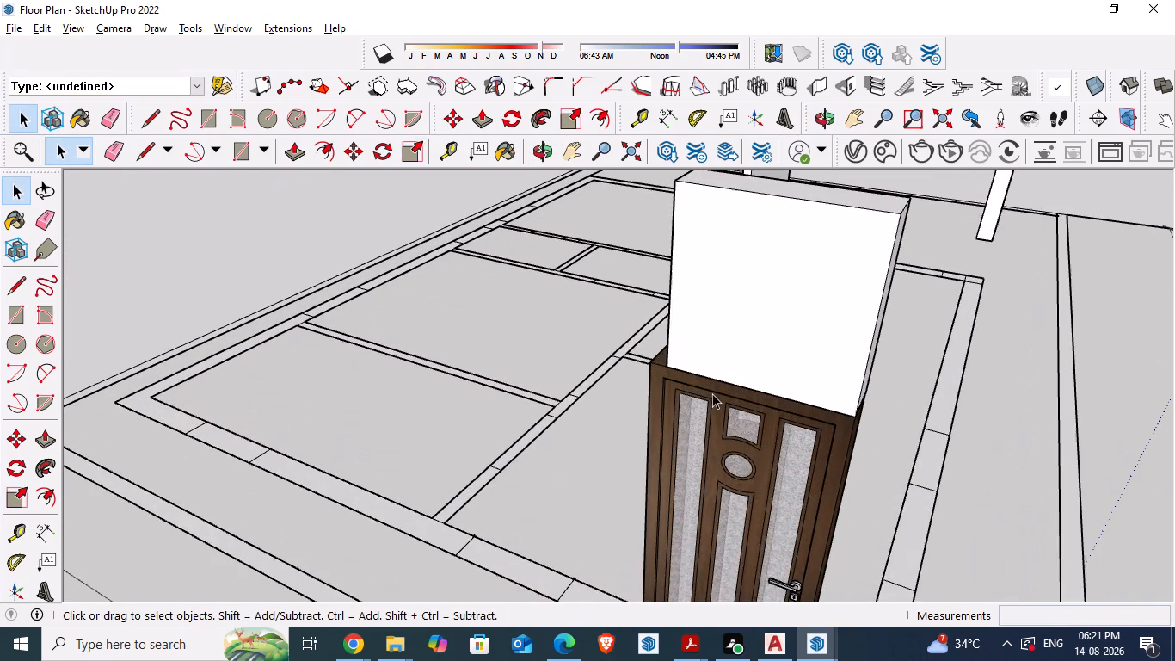
scroll(712, 393, "up", 5)
middle_click_drag(709, 398, 848, 404)
left_click(764, 479)
key("s")
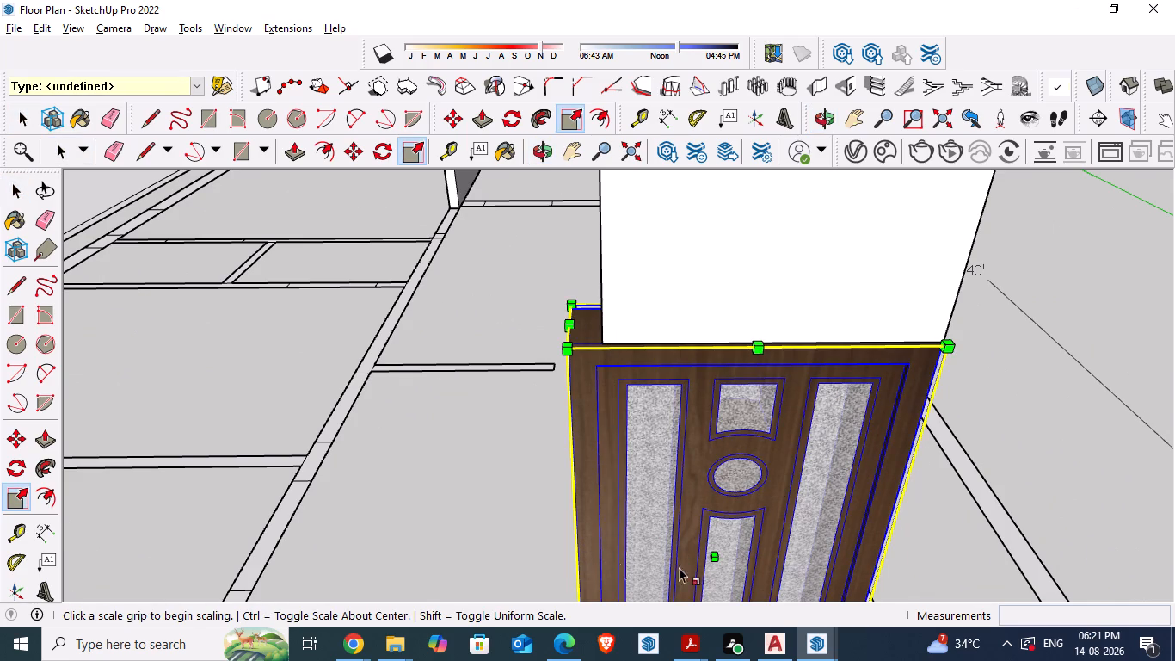
scroll(709, 388, "down", 2)
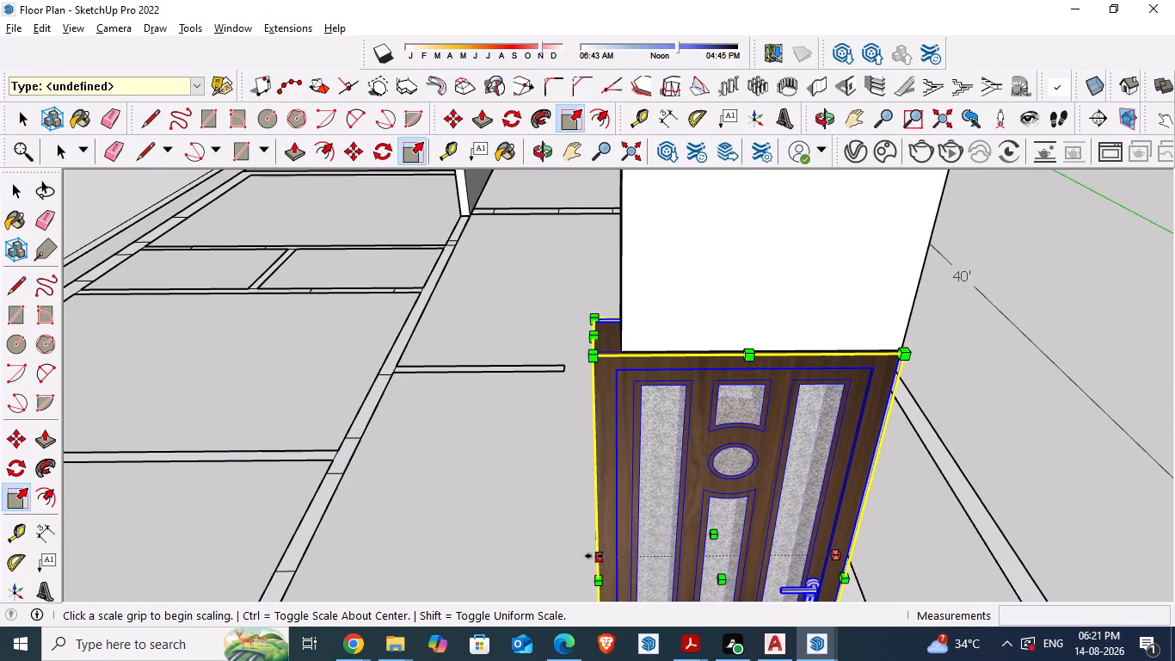
left_click_drag(594, 556, 624, 352)
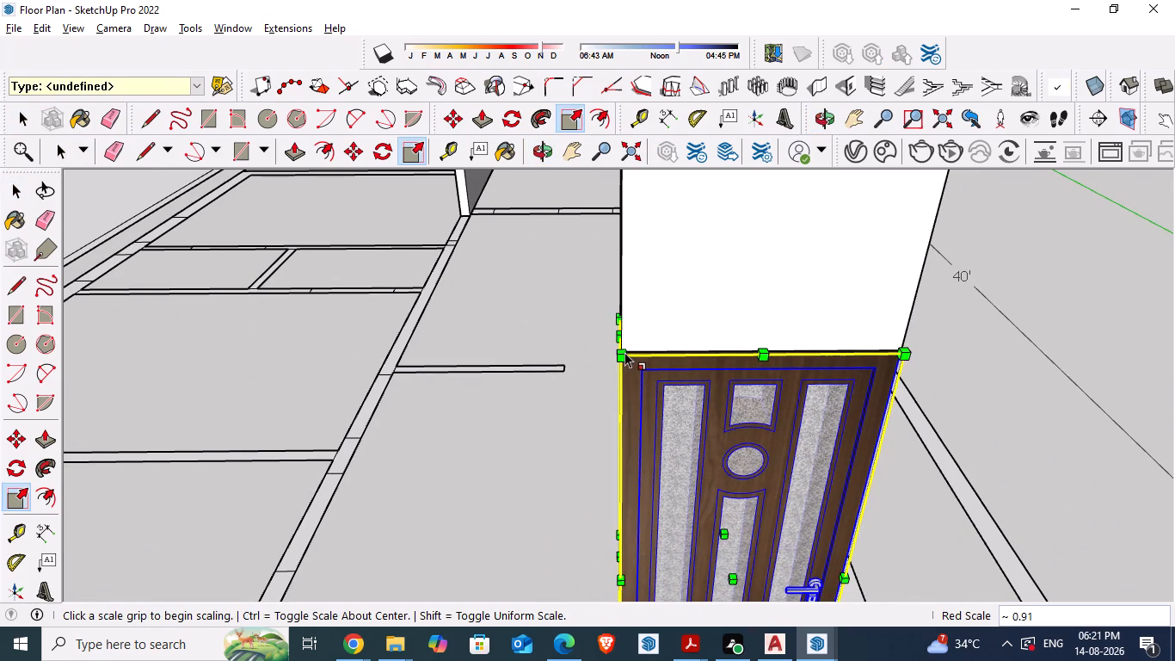
key("space")
Examine the top corner on the door's handle side and the joint with the wall piece from several angles.
middle_click_drag(889, 422, 801, 398)
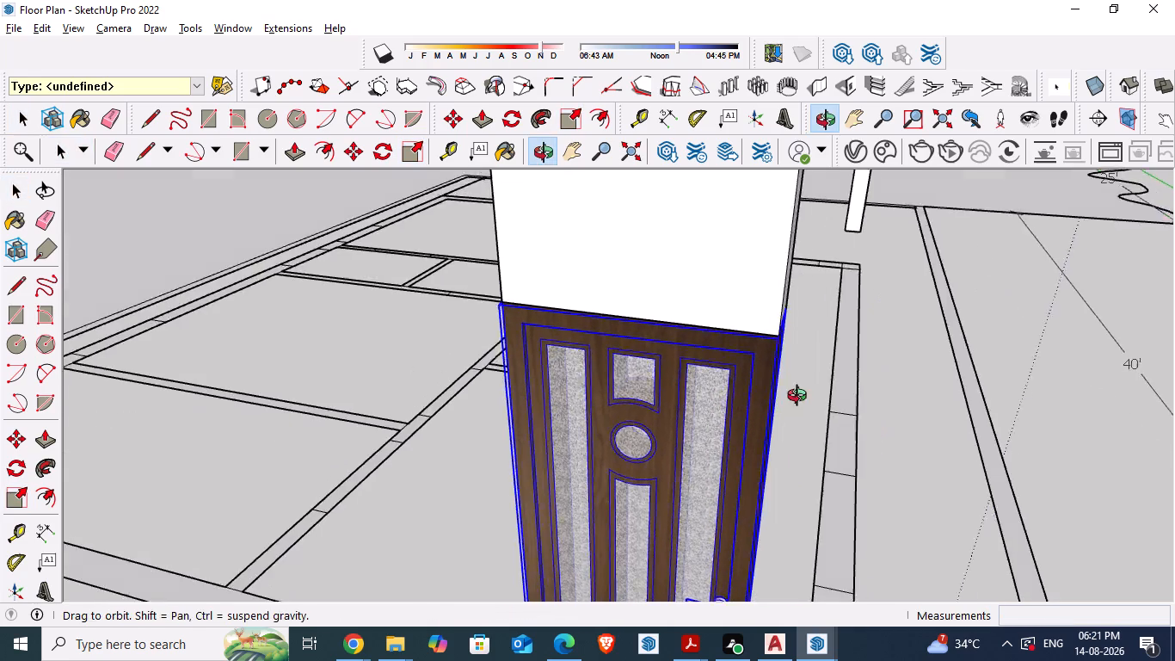
middle_click_drag(801, 398, 793, 393)
scroll(793, 337, "up", 3)
scroll(683, 425, "down", 2)
scroll(584, 183, "up", 1)
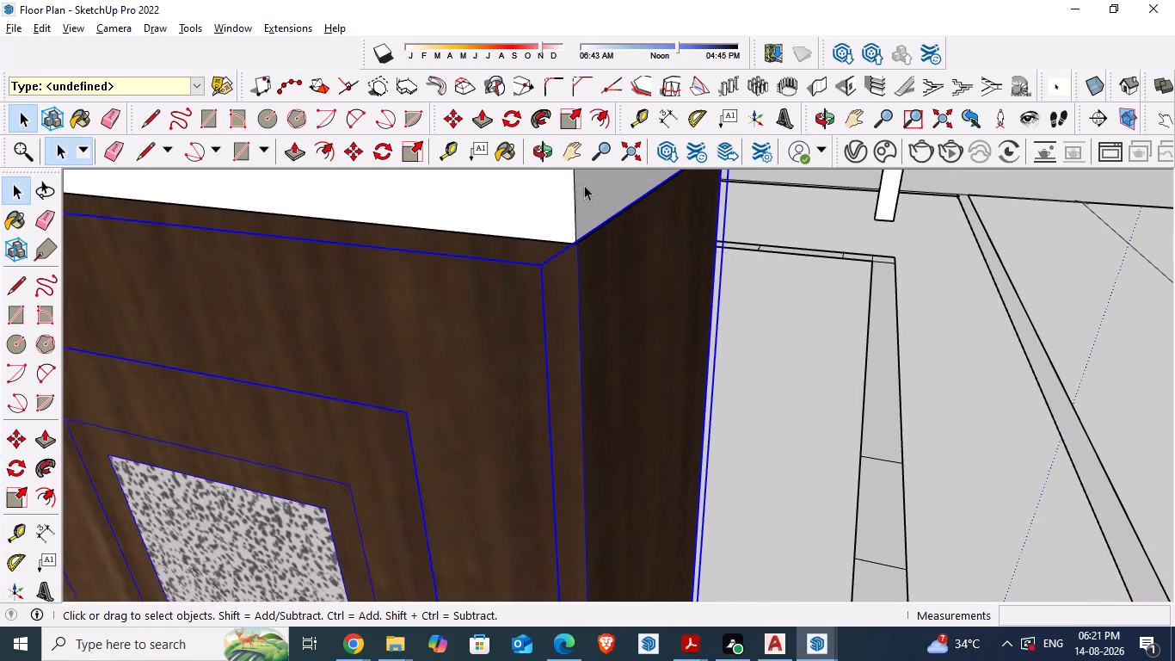
scroll(584, 185, "up", 1)
scroll(620, 302, "down", 2)
middle_click_drag(564, 323, 540, 398)
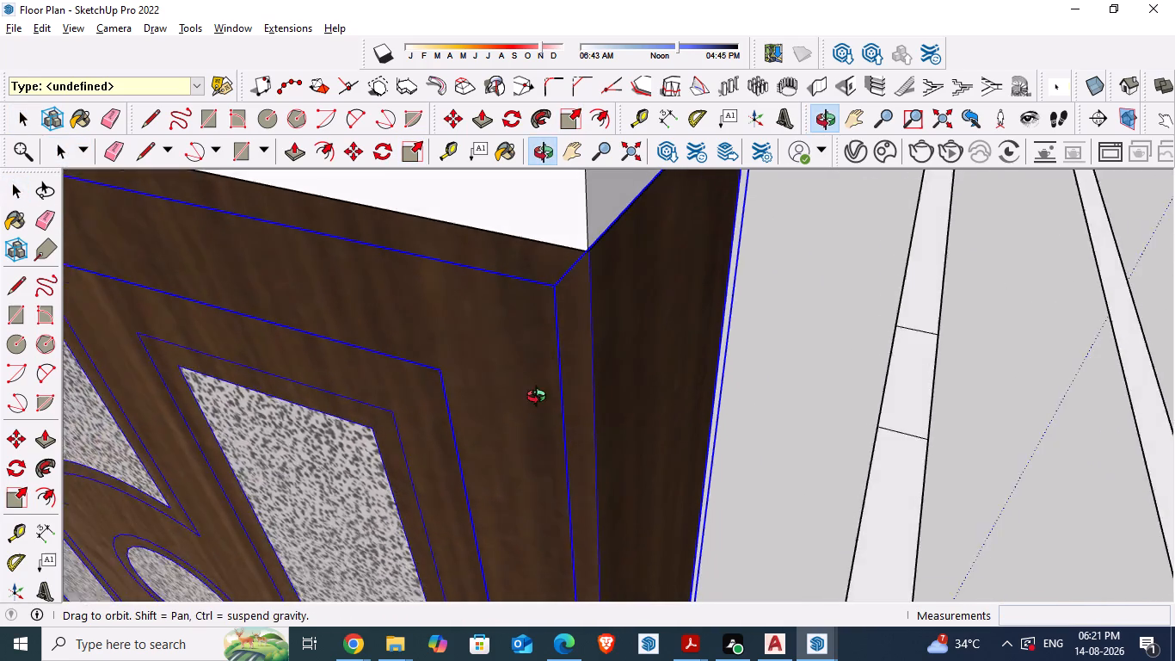
middle_click_drag(540, 398, 394, 473)
scroll(397, 460, "down", 5)
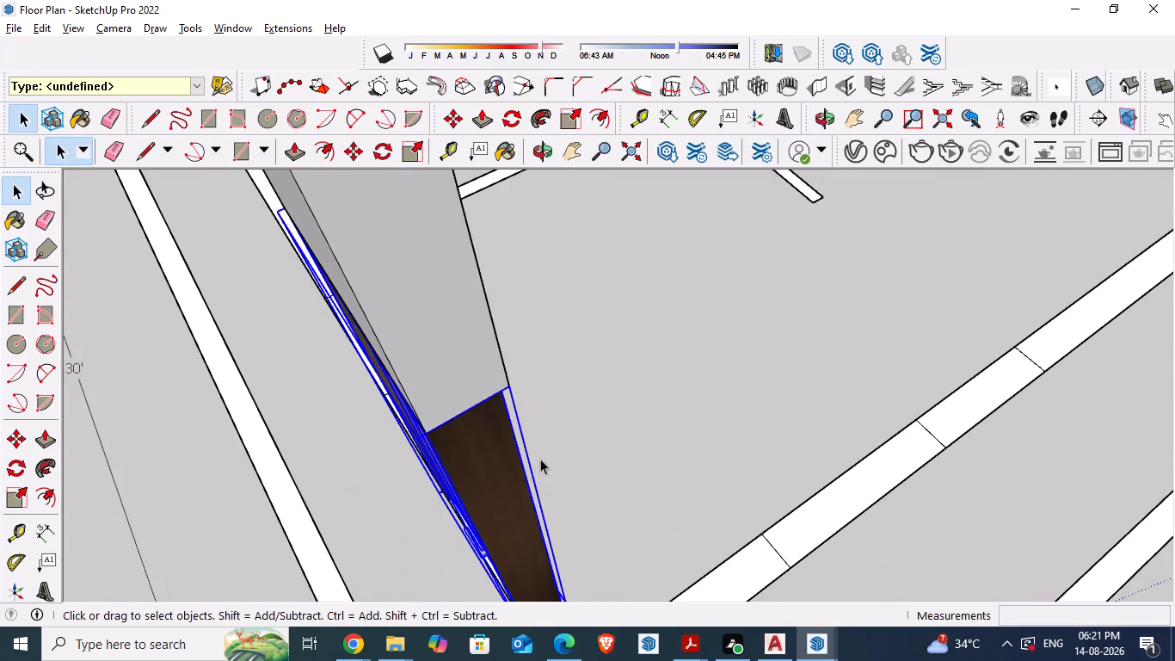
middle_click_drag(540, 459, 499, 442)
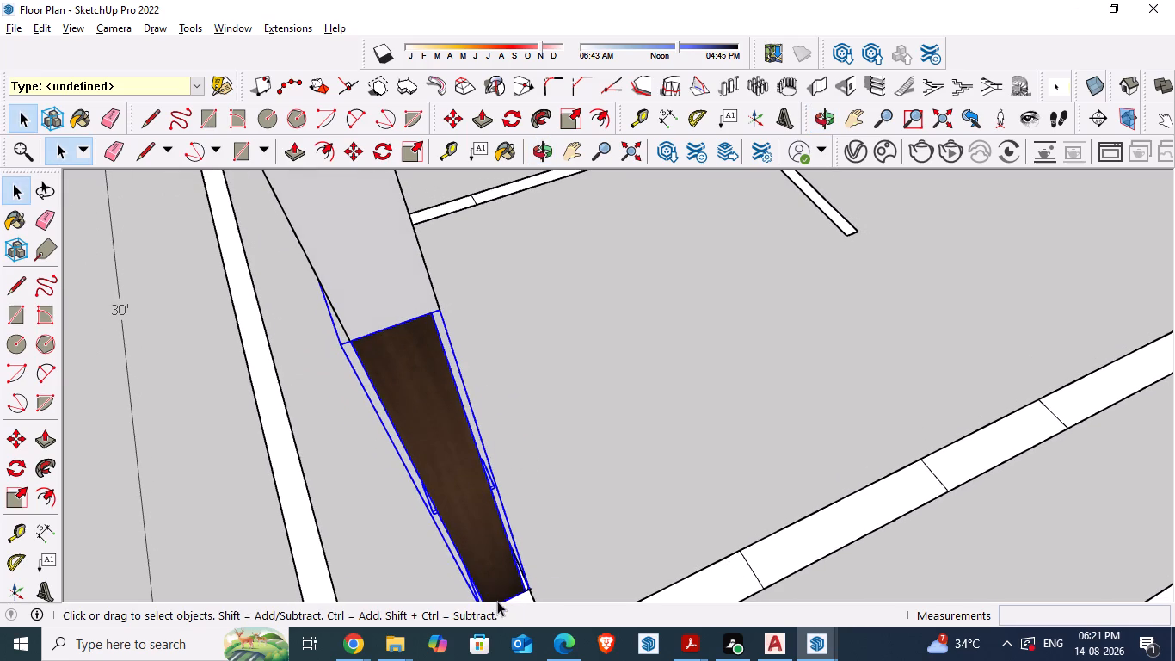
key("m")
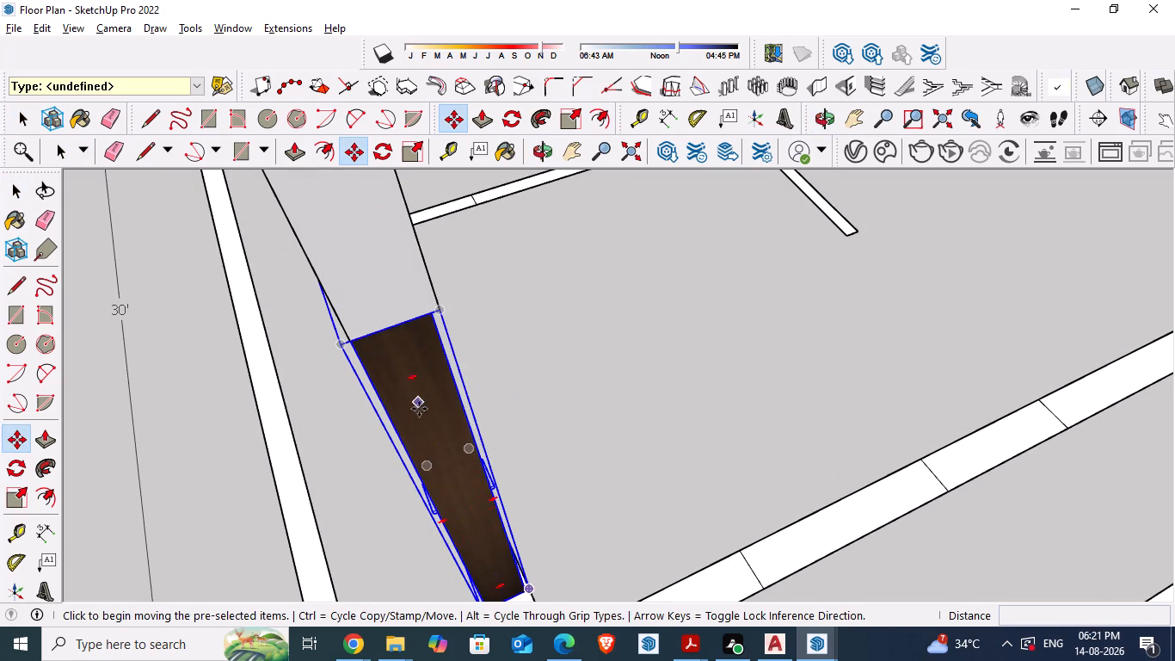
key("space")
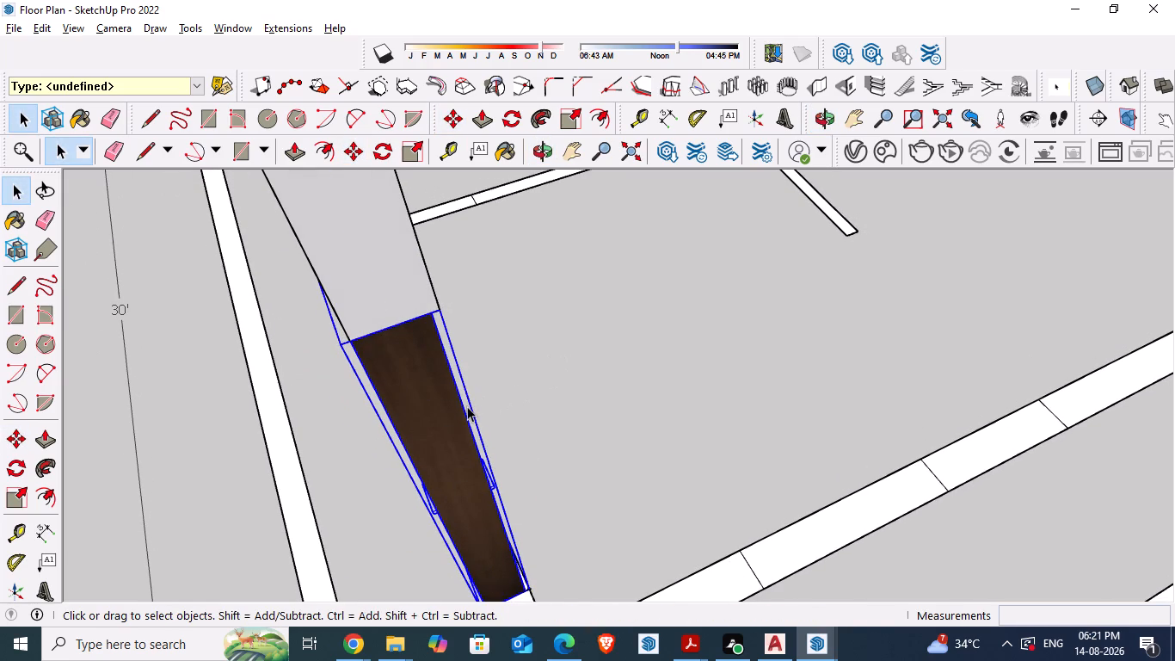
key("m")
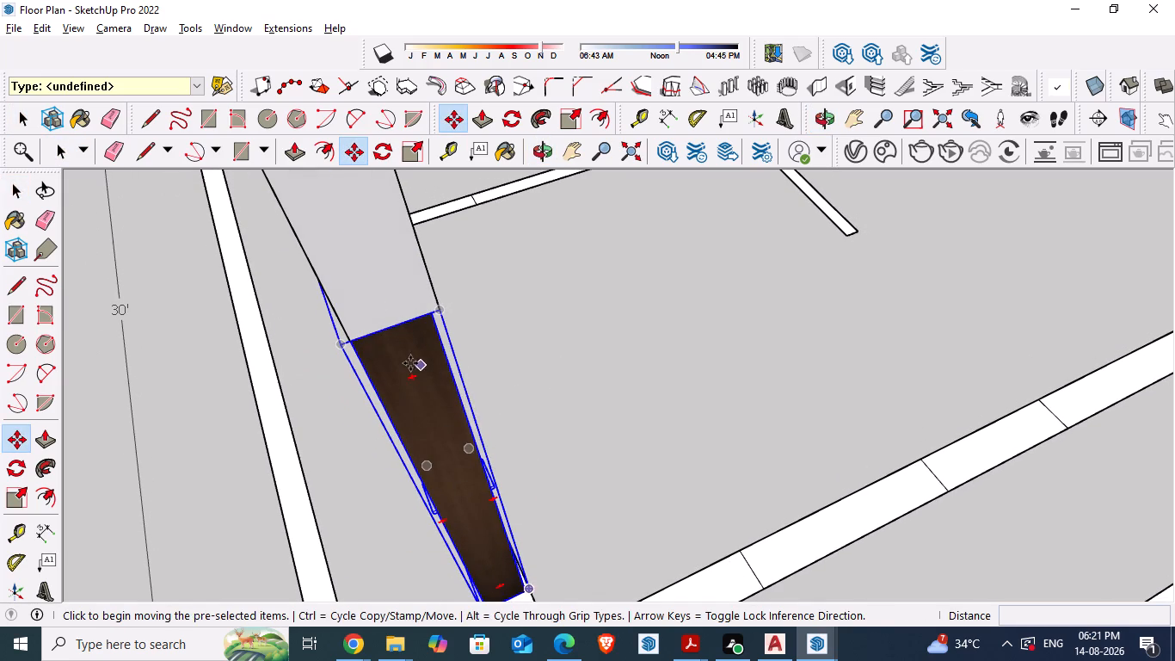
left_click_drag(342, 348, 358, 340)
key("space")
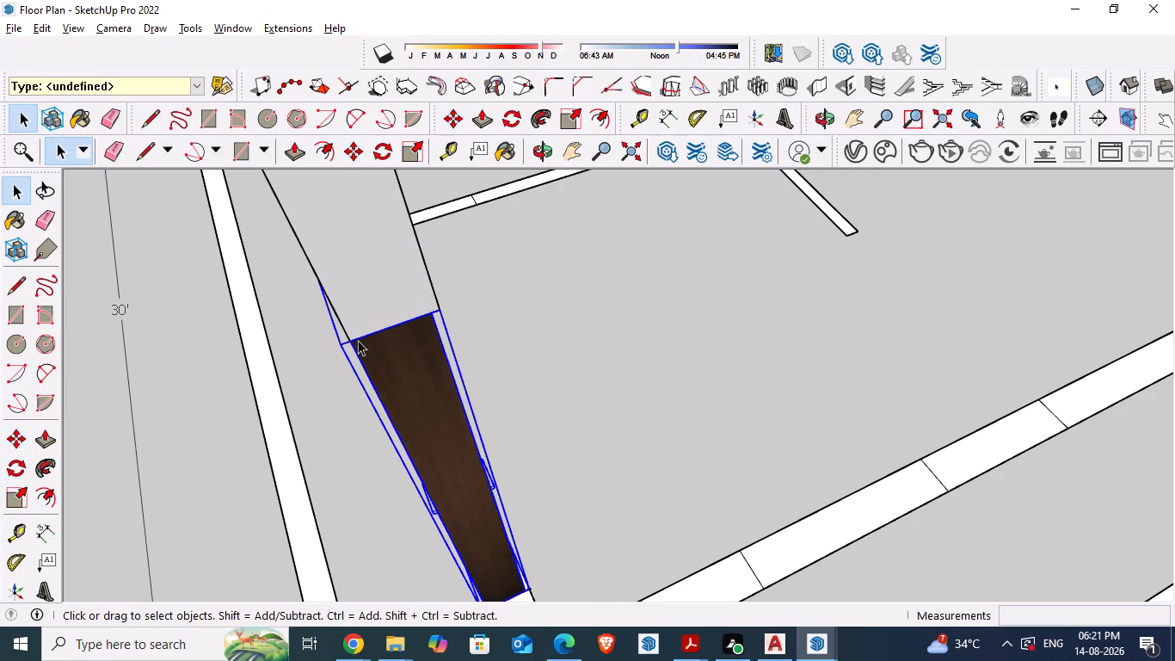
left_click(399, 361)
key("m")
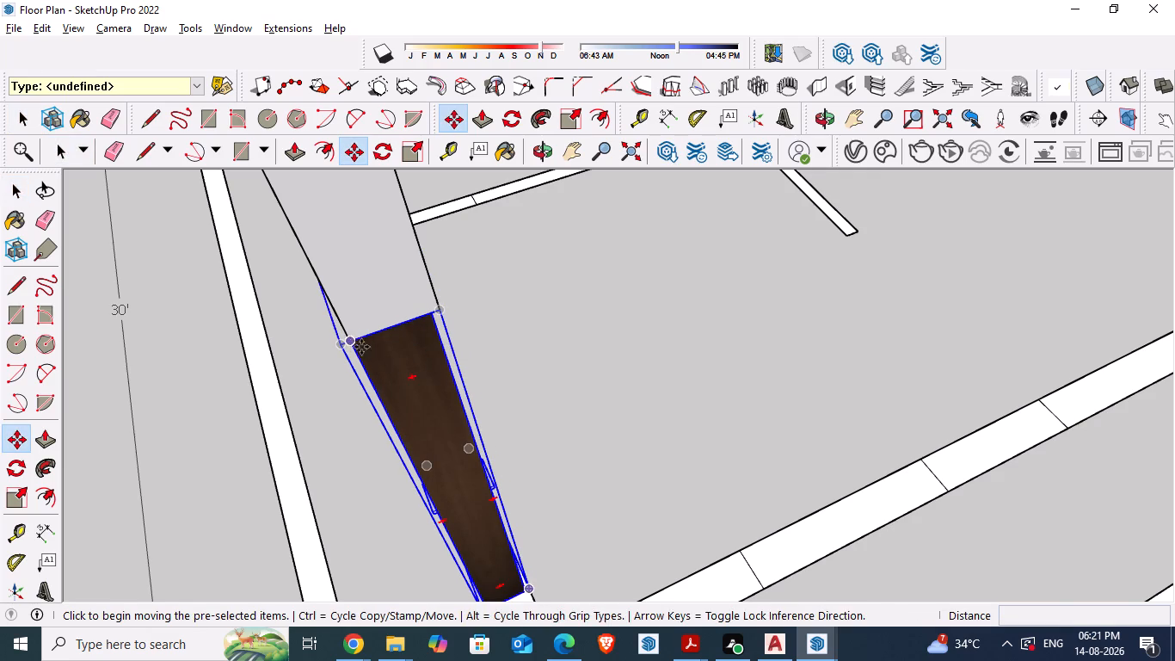
Examine the door's top and bottom ends on the handle side against the wall piece above and the wall outline below.
scroll(387, 322, "down", 4)
scroll(455, 575, "up", 16)
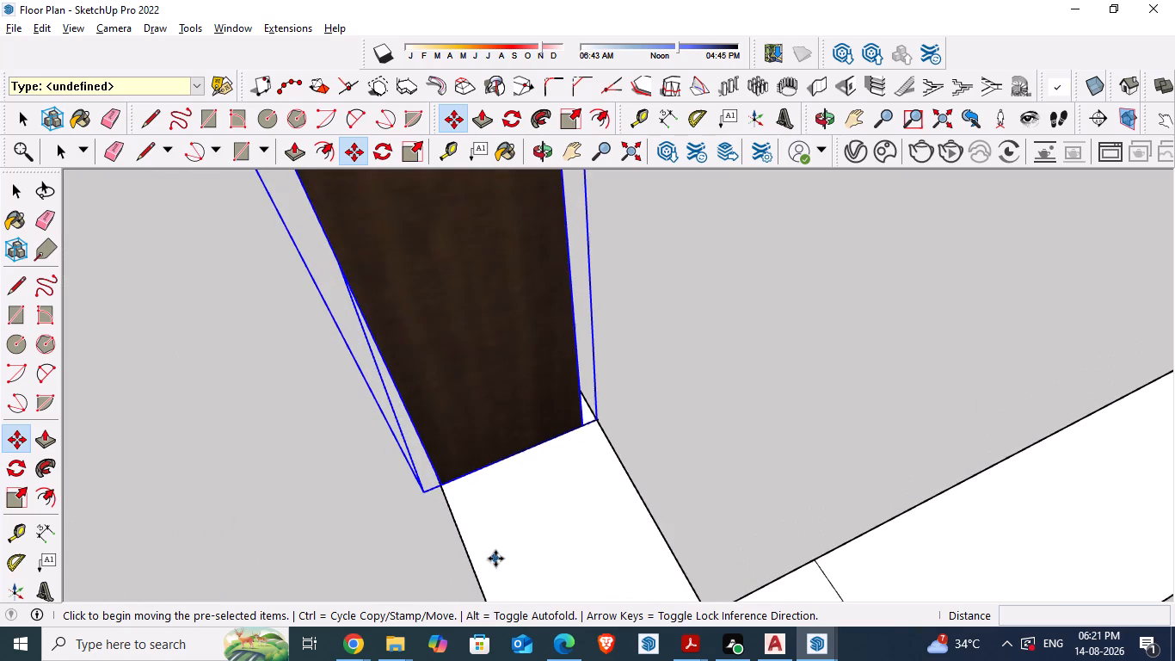
scroll(496, 557, "down", 15)
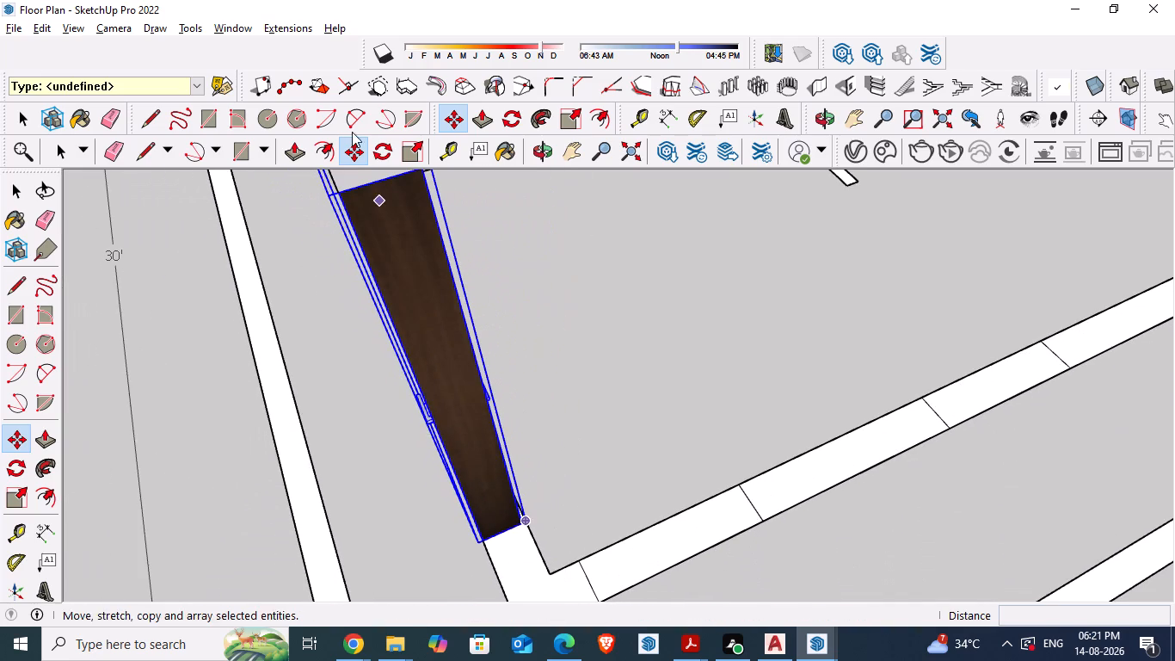
scroll(352, 136, "up", 12)
scroll(351, 277, "down", 4)
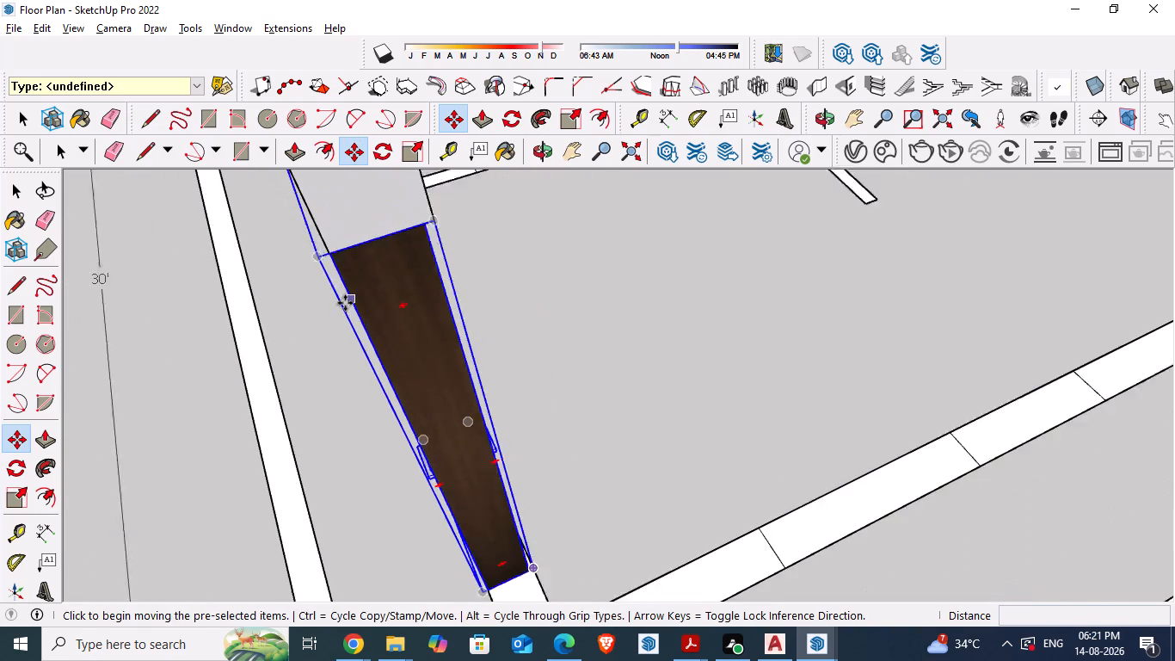
scroll(345, 303, "down", 3)
scroll(420, 448, "up", 5)
scroll(510, 521, "up", 6)
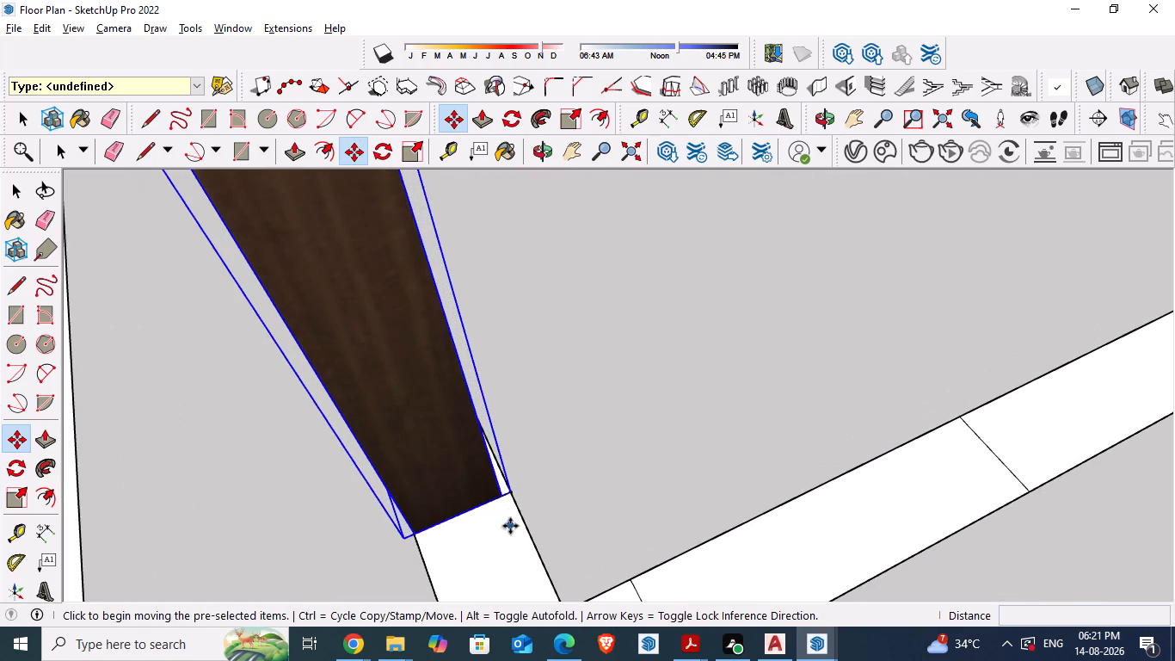
scroll(510, 526, "up", 4)
scroll(509, 516, "down", 5)
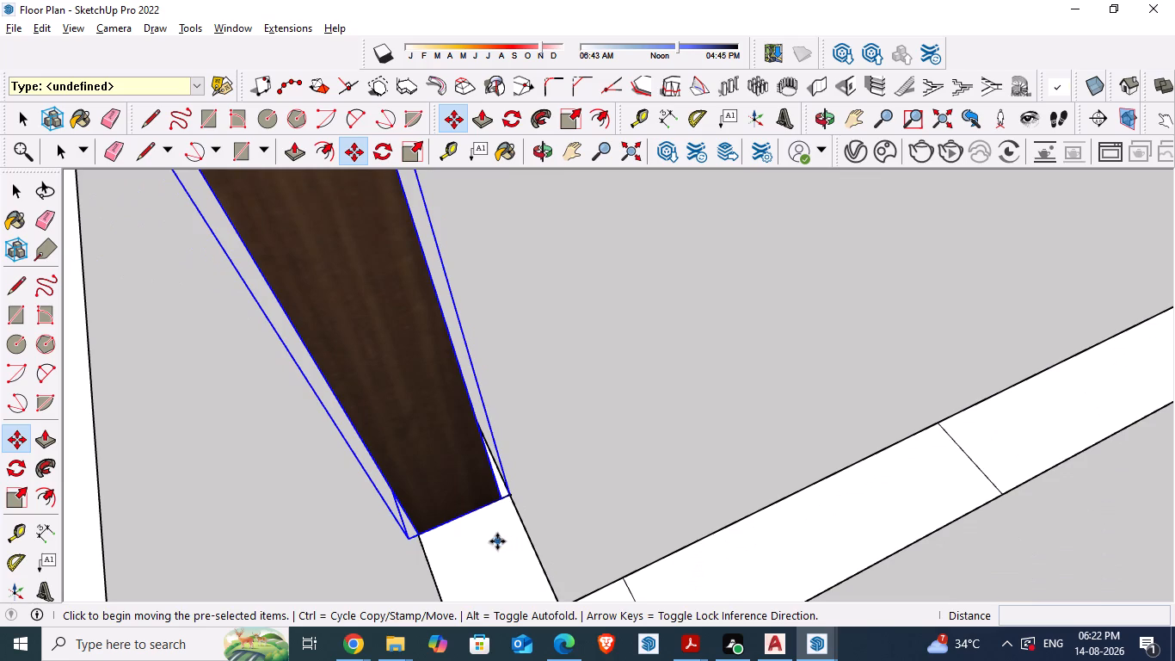
Scale the door's handle-side front face along the green axis to the wall outline's endpoint at its base, at a factor of 1.00.
key("s")
scroll(489, 531, "down", 5)
scroll(458, 371, "down", 1)
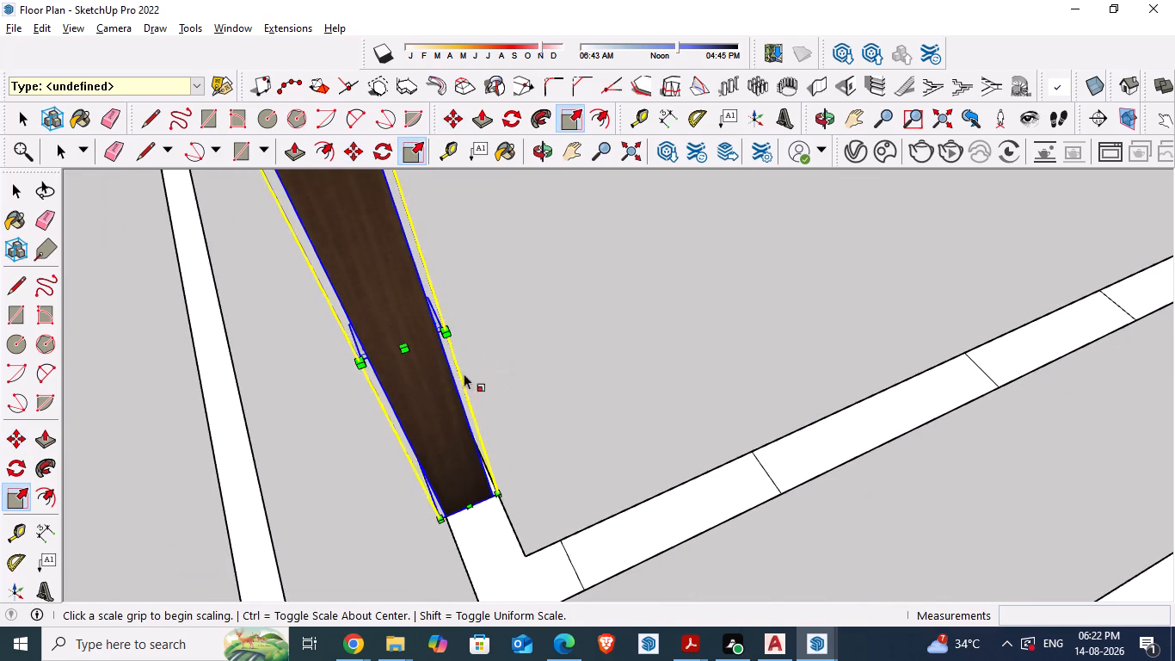
middle_click_drag(493, 380, 433, 390)
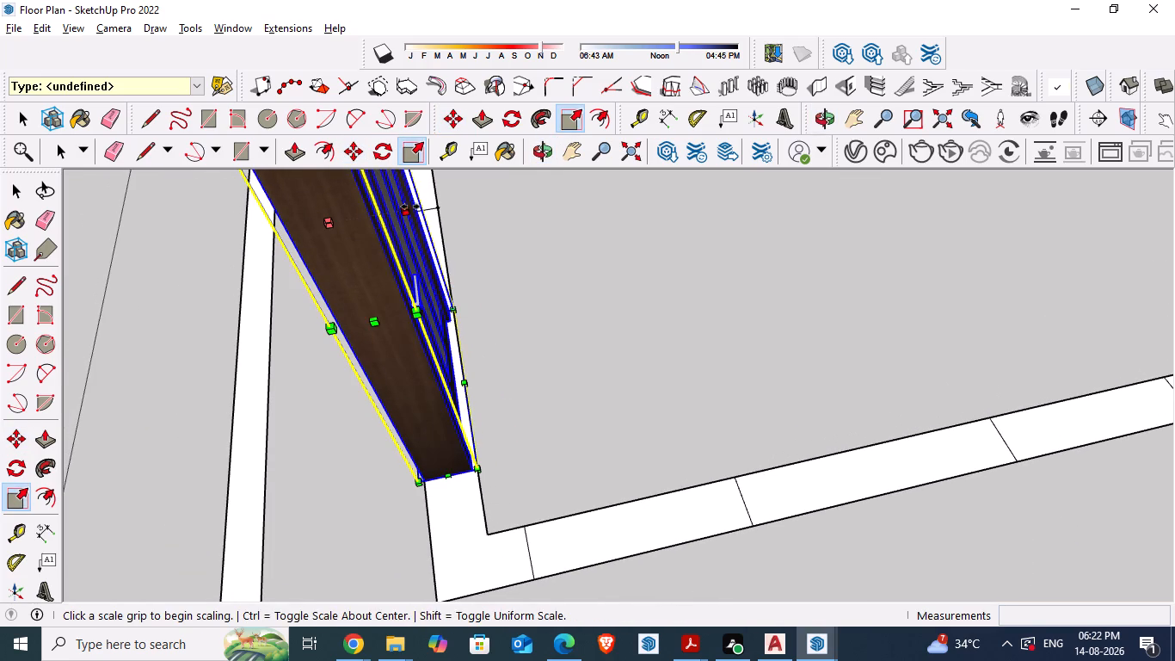
left_click_drag(409, 204, 410, 211)
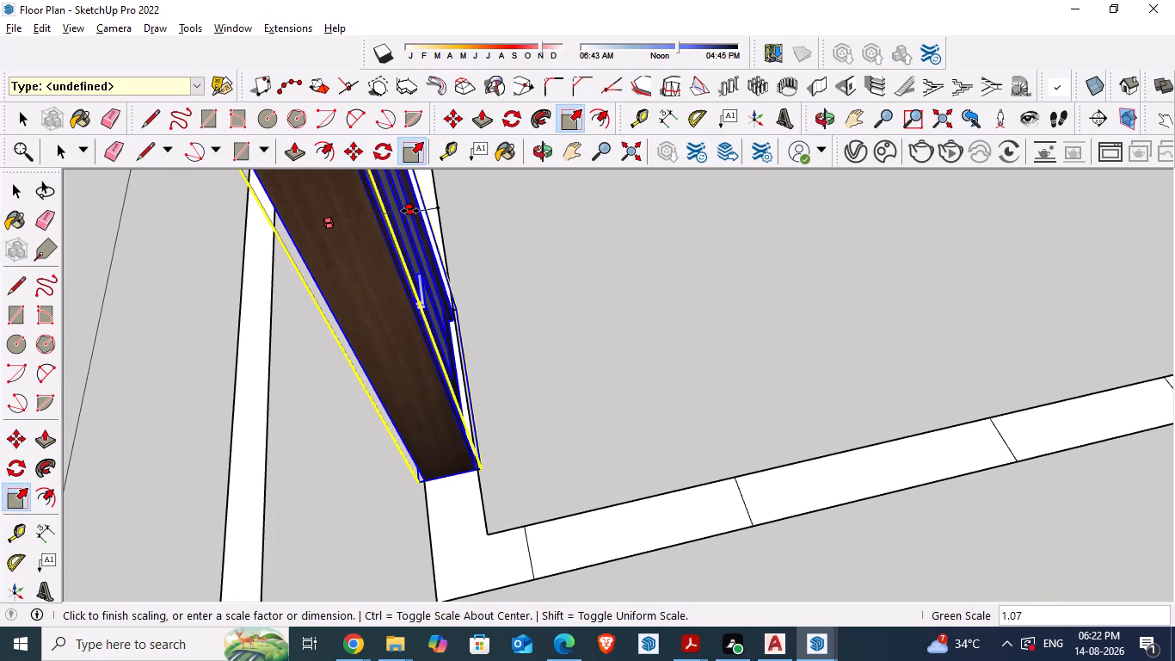
left_click_drag(410, 211, 429, 294)
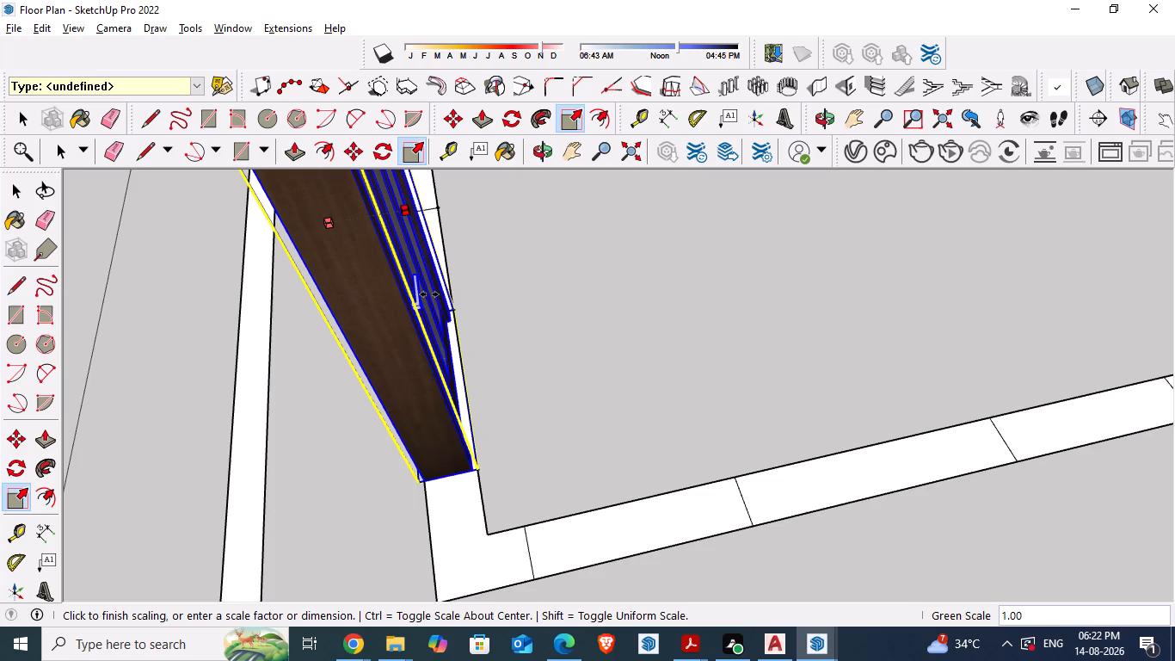
left_click_drag(429, 294, 475, 498)
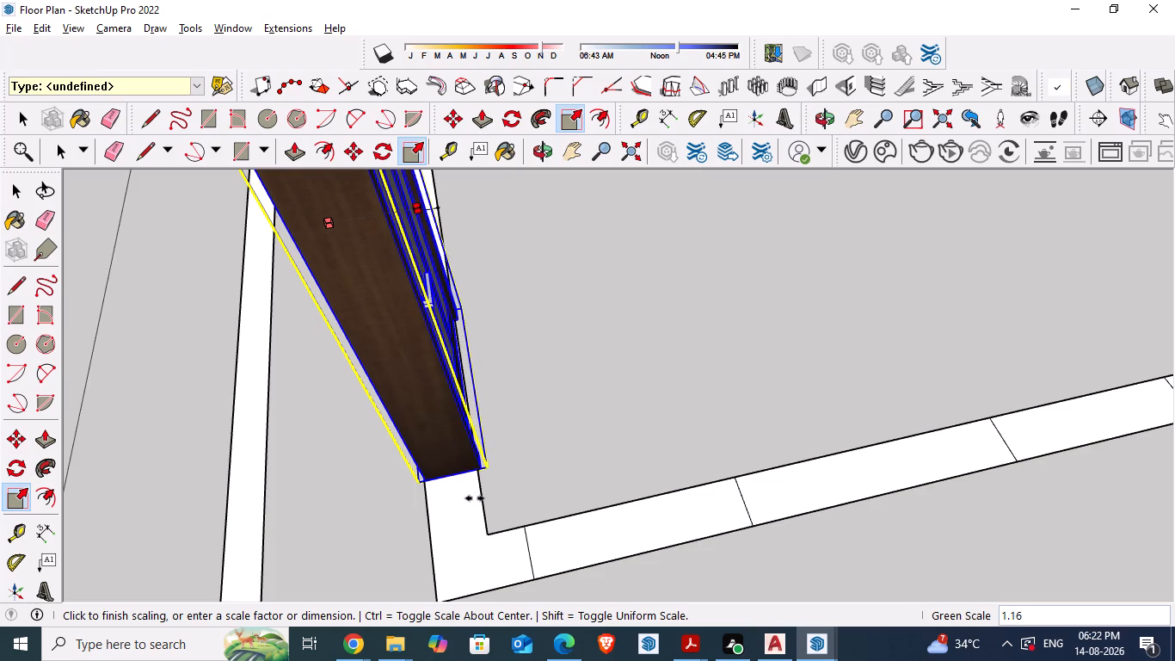
left_click_drag(475, 498, 477, 479)
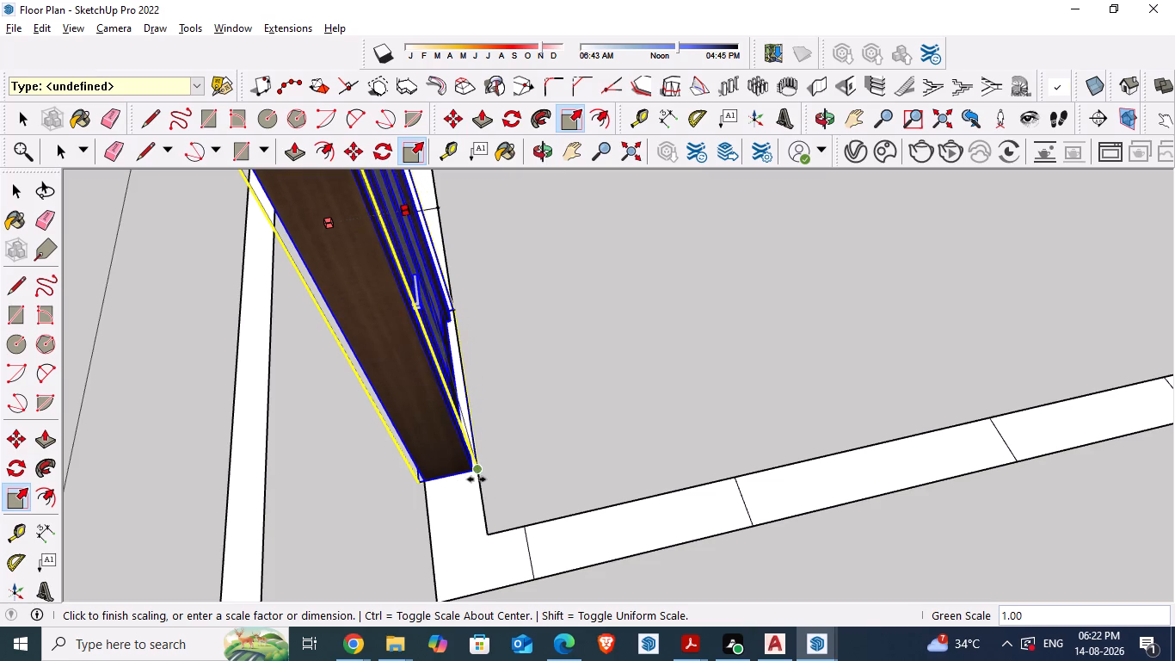
left_click_drag(477, 479, 477, 475)
Examine the door's front bottom corner near the handle against the edge of the floor-plan wall outline.
middle_click_drag(617, 420, 517, 497)
scroll(515, 520, "down", 4)
scroll(508, 283, "up", 3)
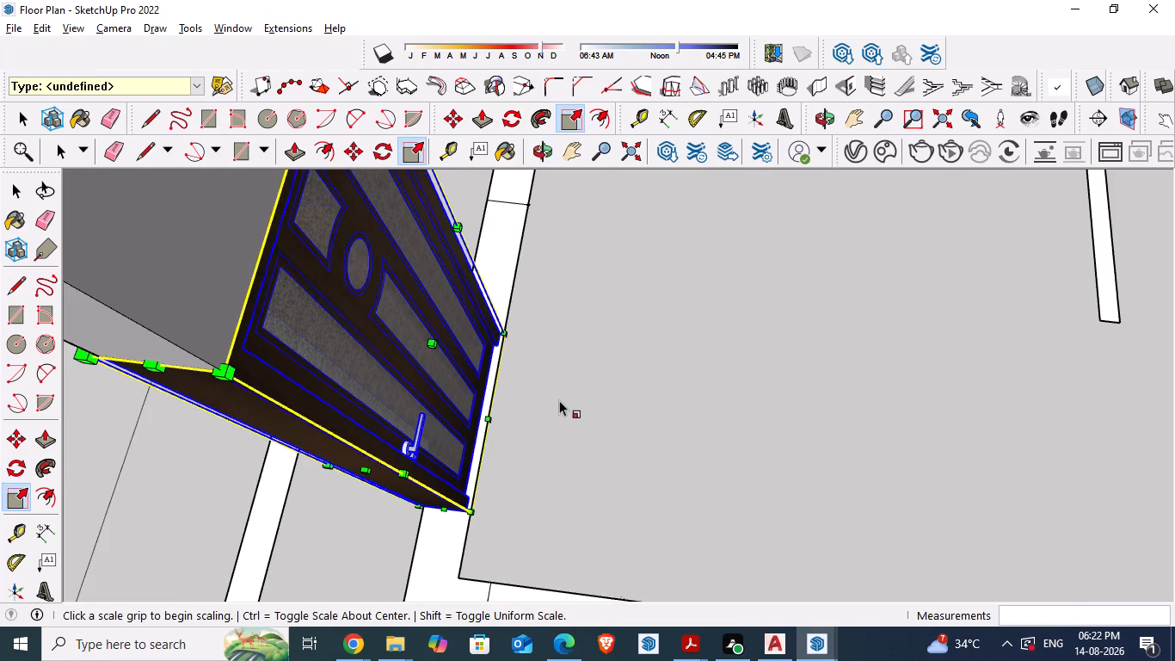
scroll(539, 390, "up", 3)
scroll(474, 595, "up", 3)
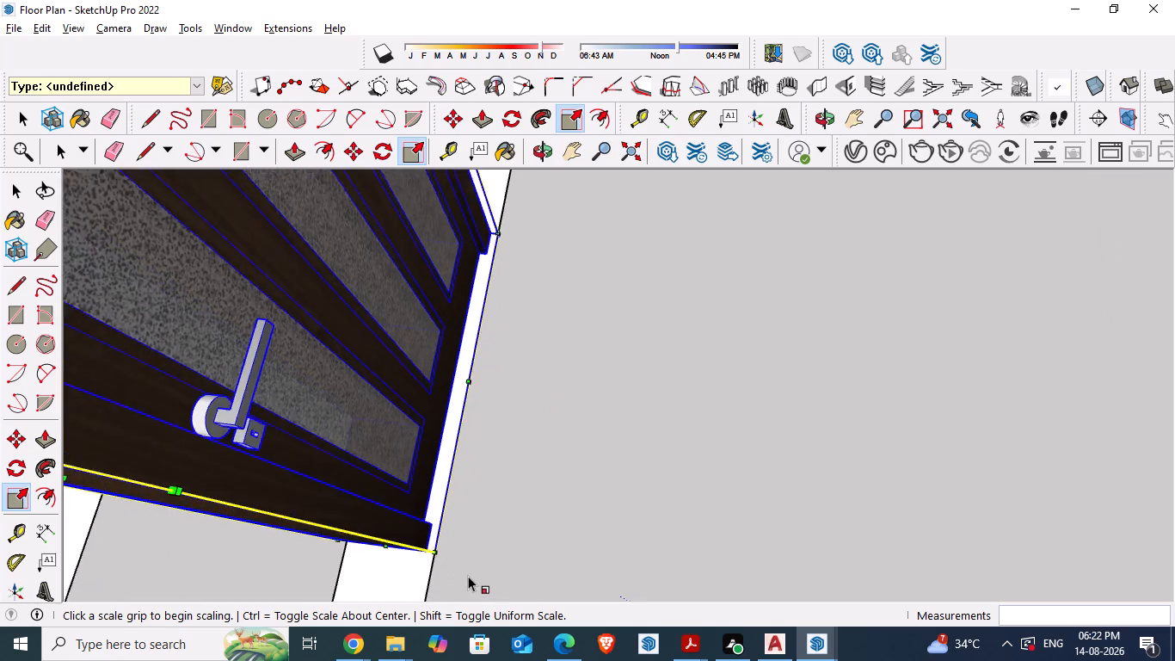
scroll(468, 576, "up", 6)
middle_click_drag(464, 556, 450, 569)
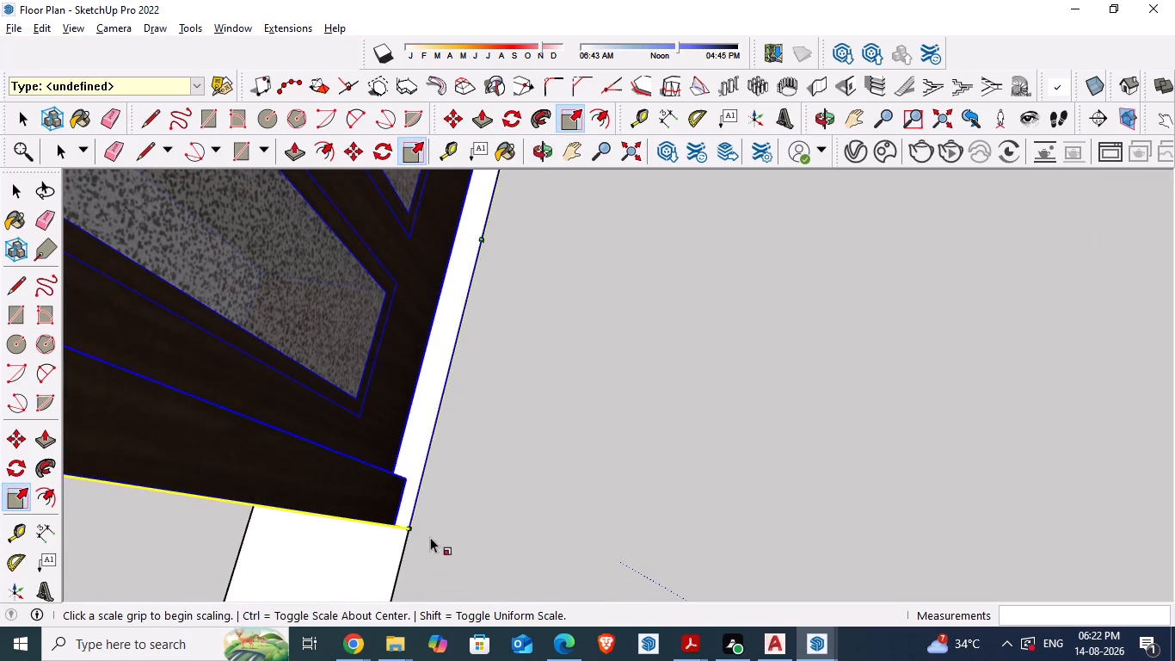
middle_click_drag(489, 521, 468, 532)
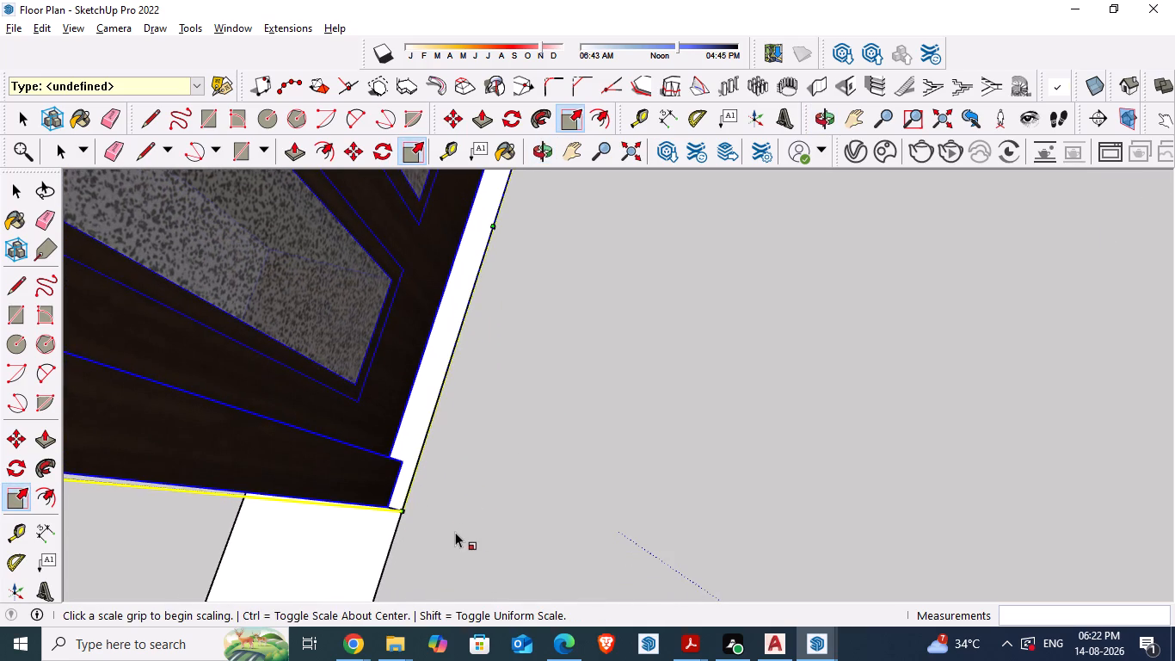
scroll(475, 571, "down", 4)
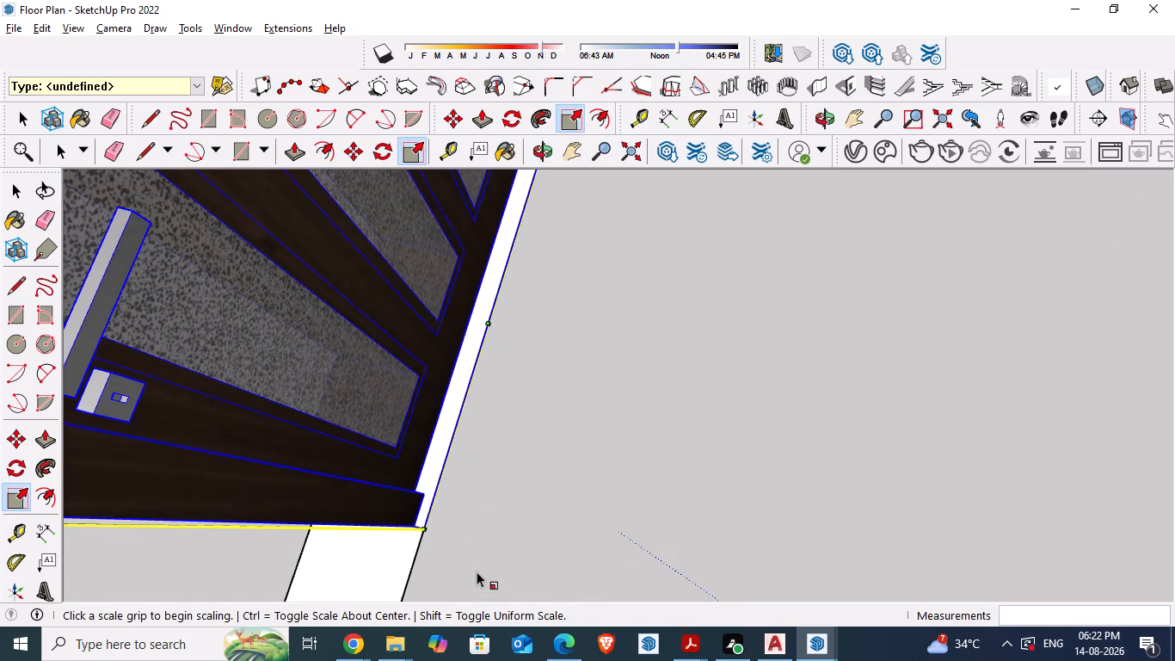
Scale the door's front face along the green axis to the inner edge of the wall outline, at a factor of 1.00.
key("s")
scroll(364, 430, "down", 3)
scroll(334, 319, "down", 4)
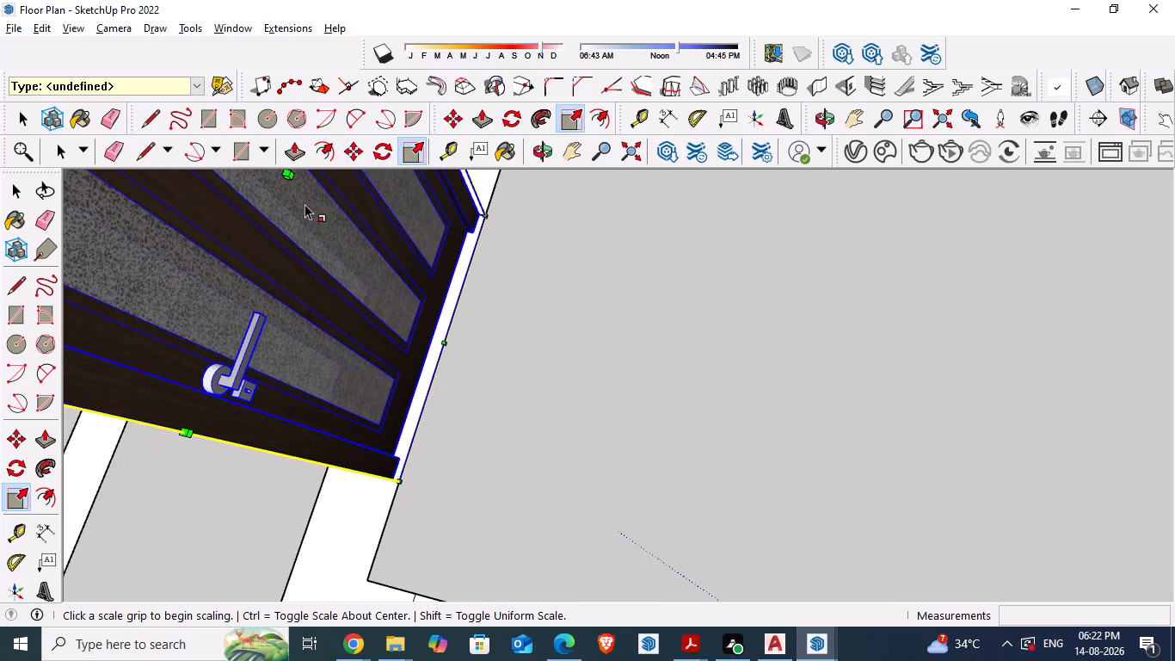
left_click_drag(298, 200, 314, 220)
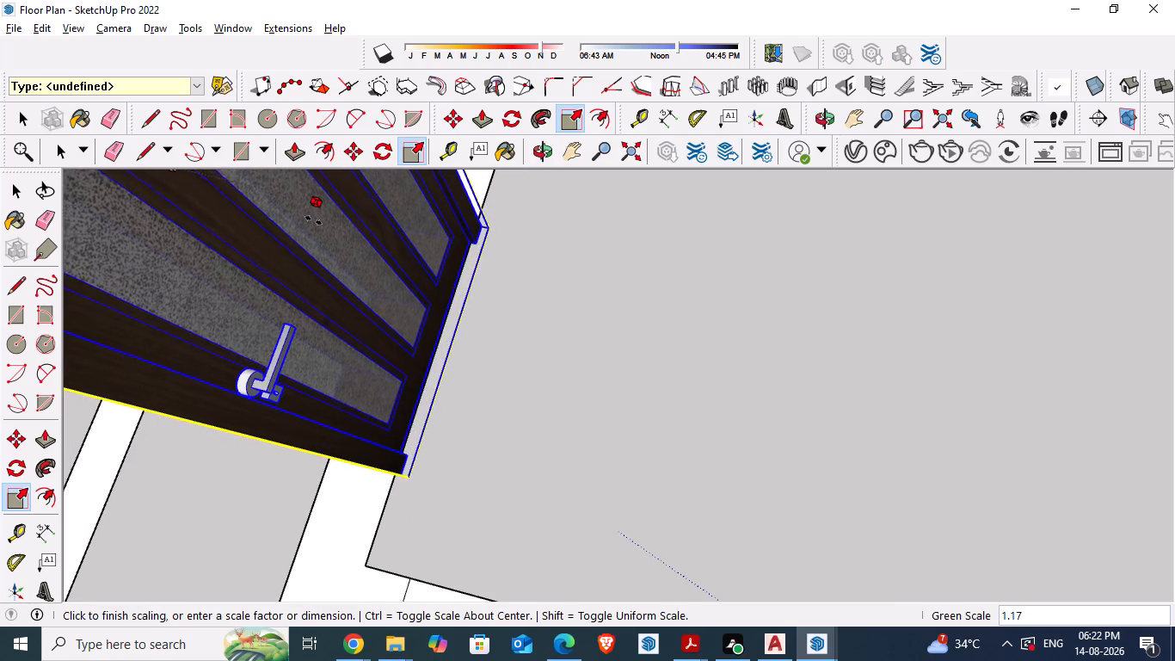
left_click_drag(314, 220, 387, 508)
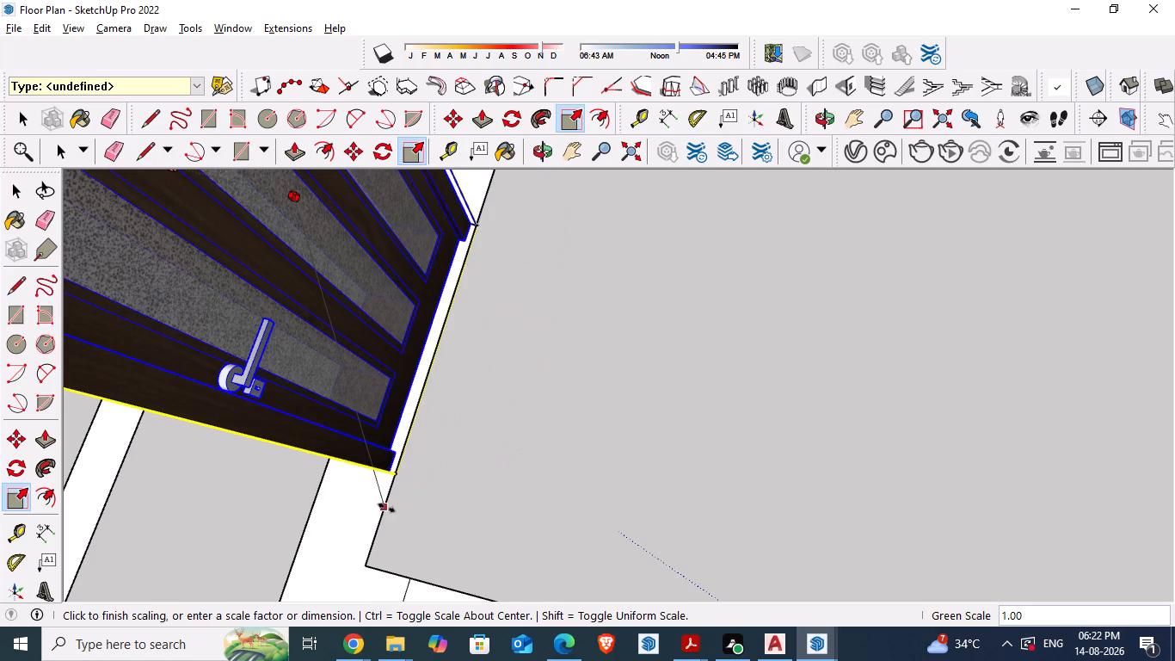
left_click_drag(387, 508, 392, 508)
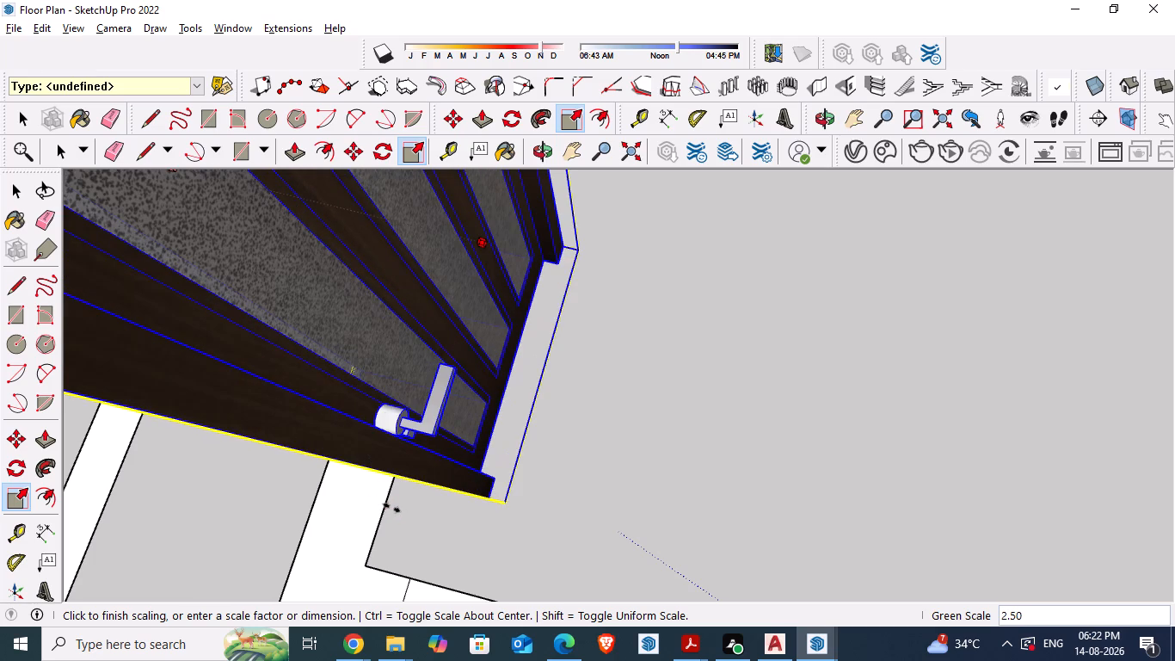
left_click_drag(392, 508, 391, 505)
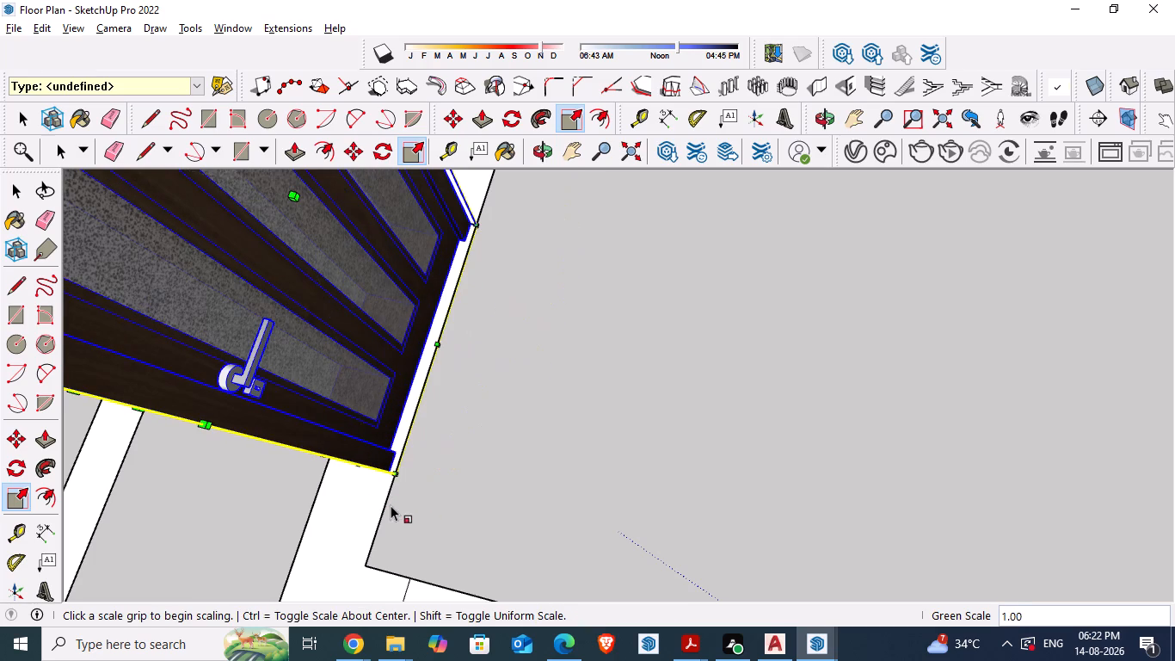
Deselect the door and examine how its base sits on the wall outline from the back, side and front.
scroll(474, 424, "up", 5)
scroll(410, 473, "down", 8)
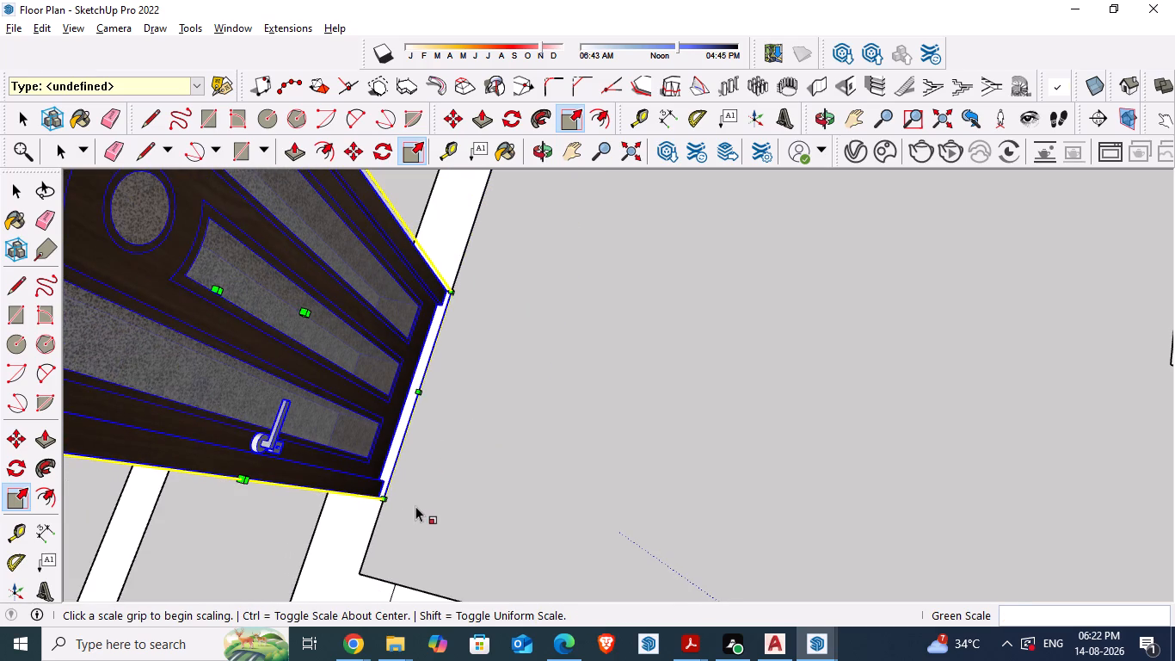
scroll(461, 417, "down", 2)
middle_click_drag(427, 432, 443, 433)
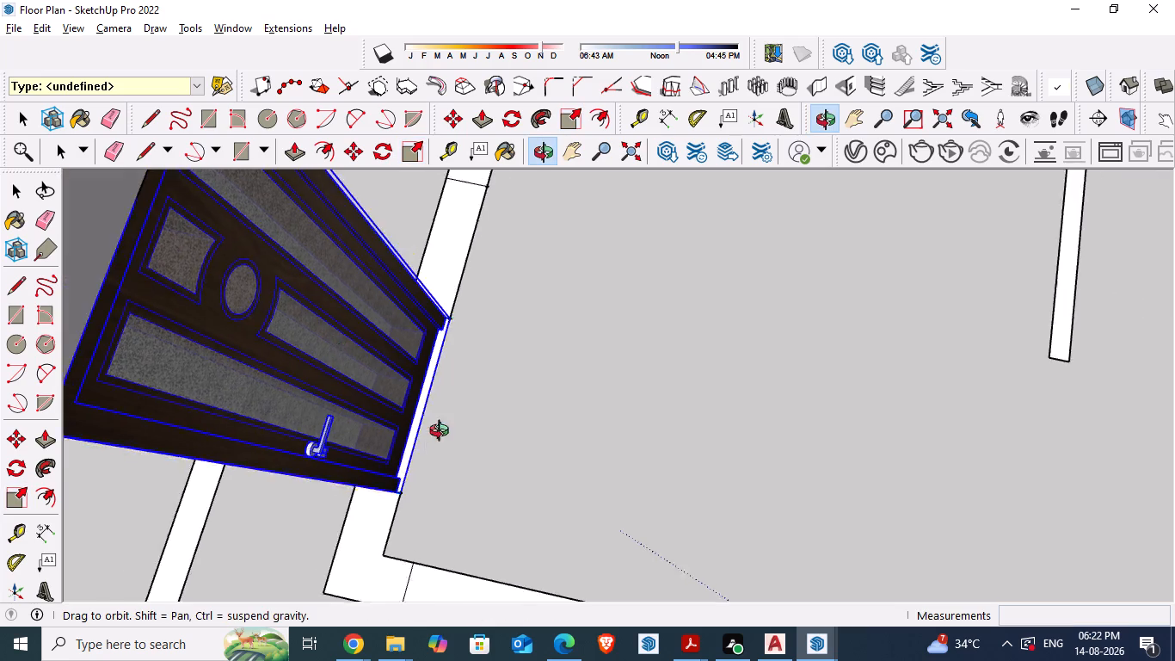
middle_click_drag(443, 433, 662, 301)
middle_click_drag(523, 377, 548, 285)
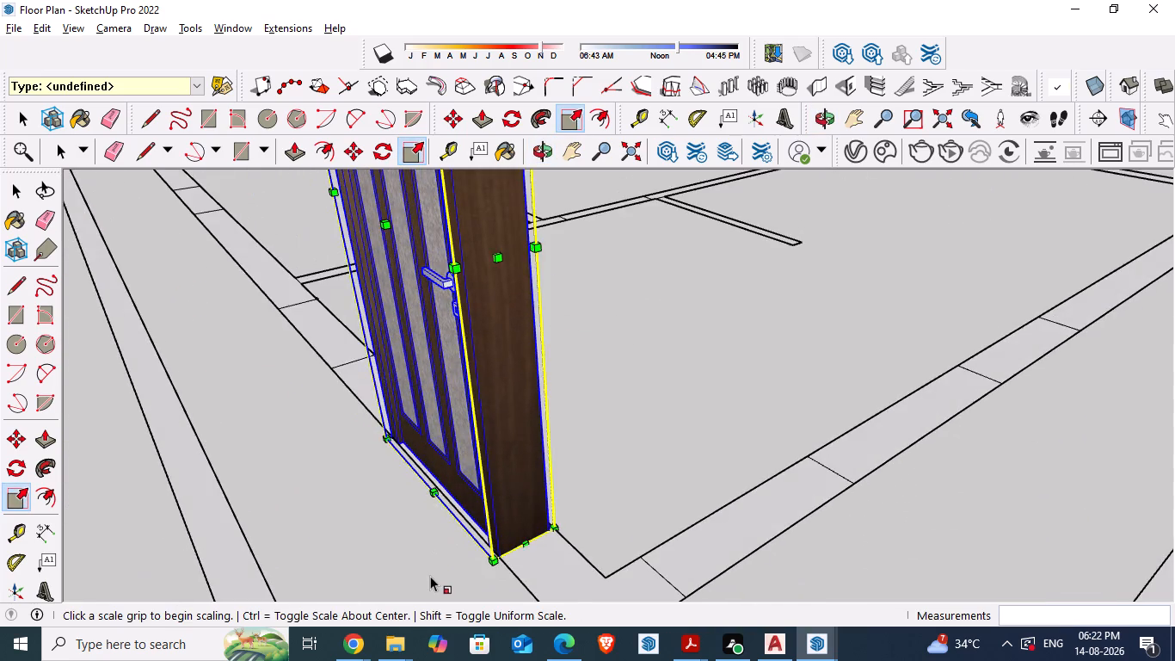
scroll(430, 576, "up", 7)
key("space")
left_click(424, 543)
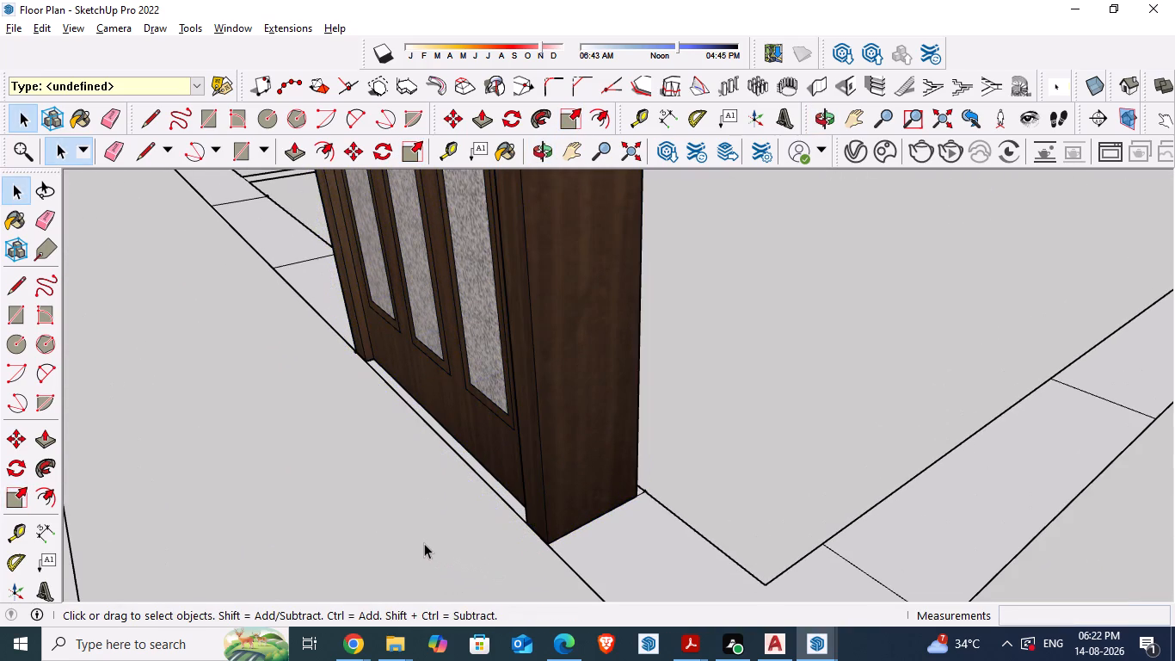
middle_click_drag(631, 528, 381, 530)
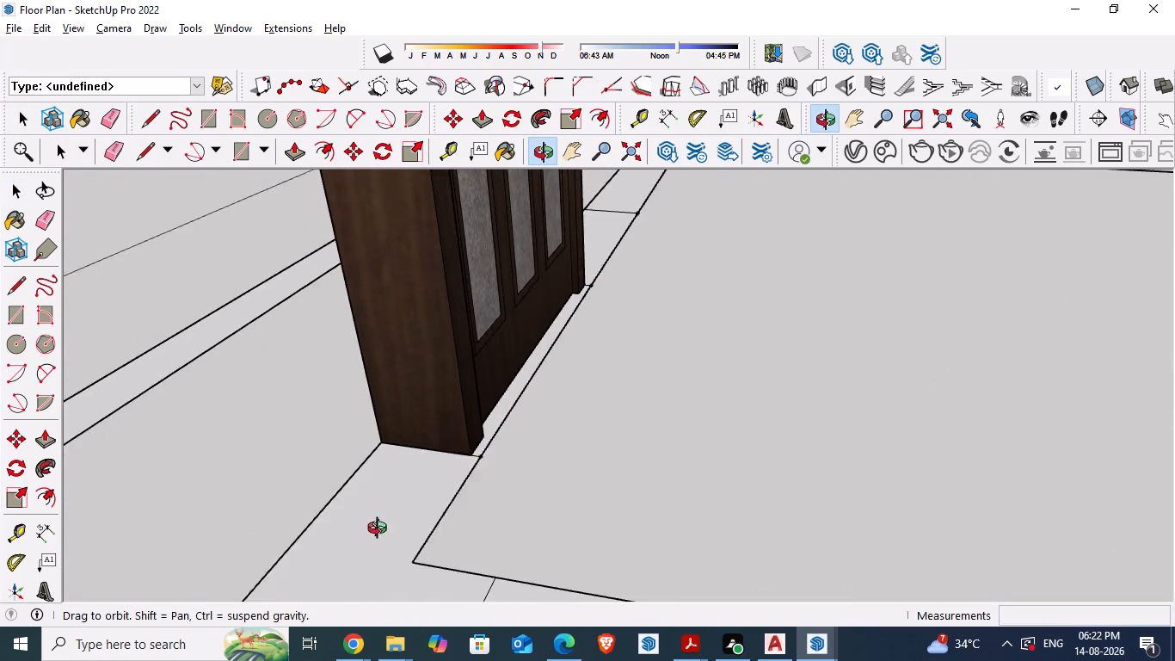
middle_click_drag(381, 530, 369, 529)
middle_click_drag(733, 436, 526, 523)
scroll(488, 580, "down", 8)
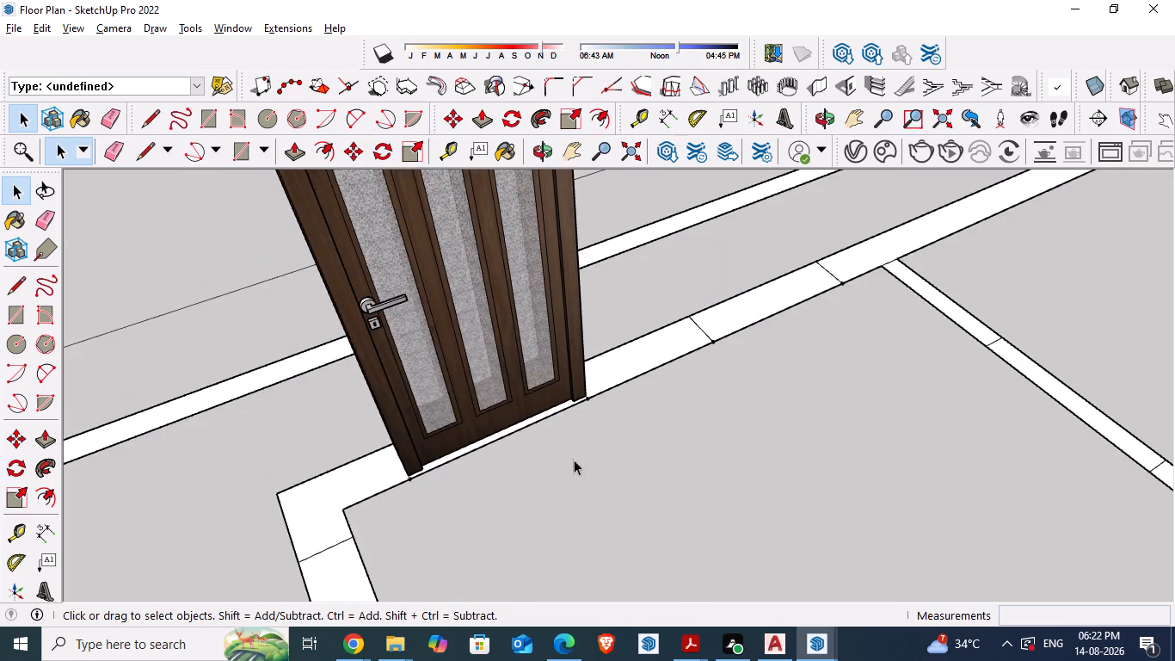
Examine the joint between the door's top and the wall piece above it from the front and the side.
scroll(574, 459, "down", 8)
scroll(526, 264, "up", 9)
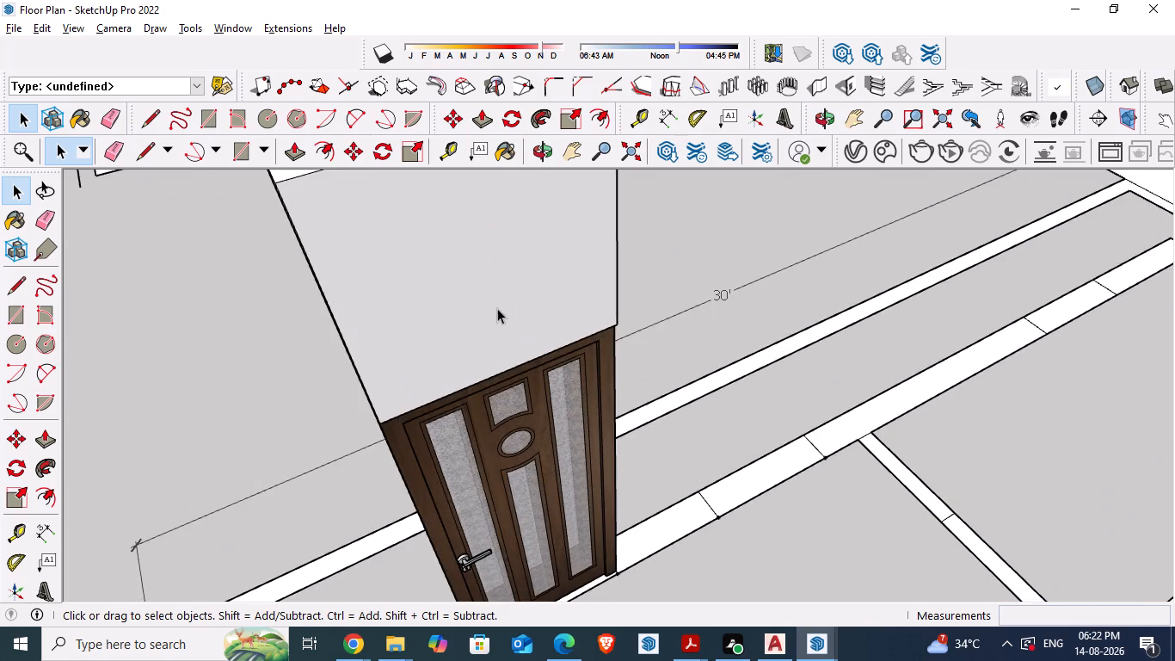
middle_click_drag(462, 361, 690, 328)
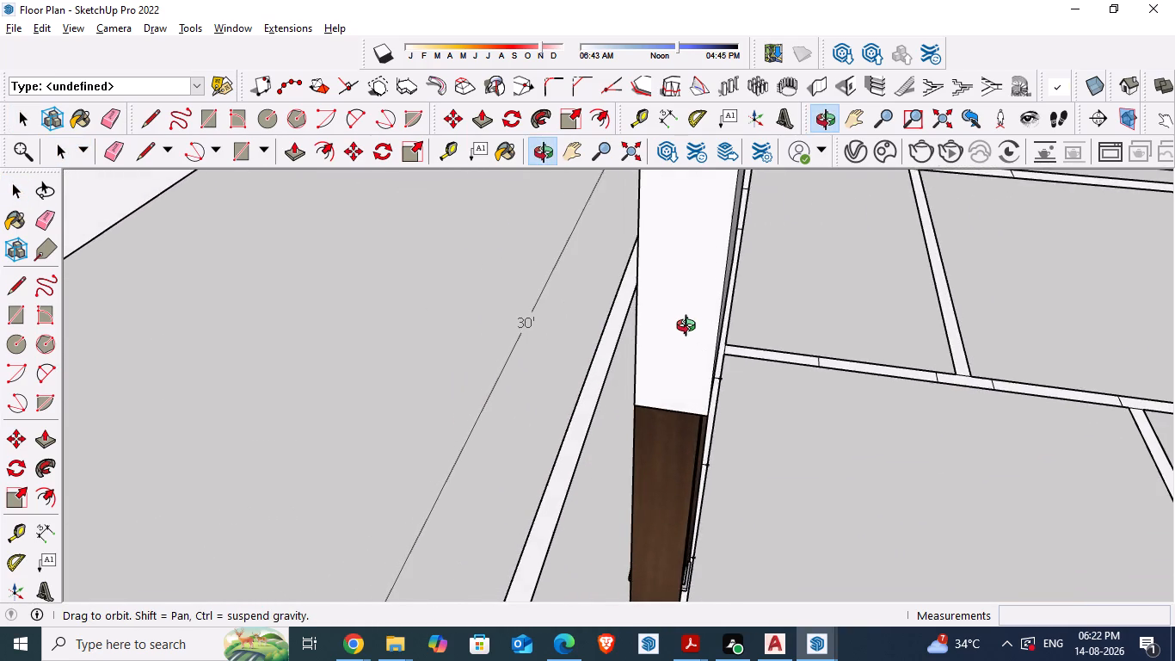
middle_click_drag(690, 328, 703, 330)
middle_click_drag(827, 443, 754, 418)
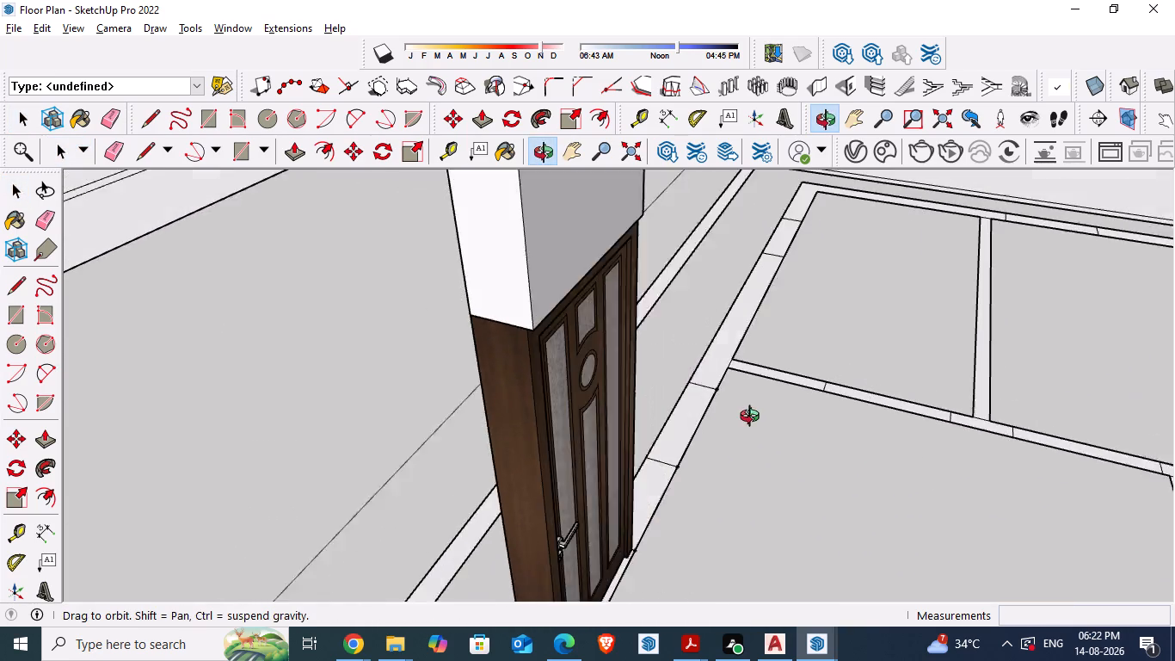
middle_click_drag(754, 418, 689, 400)
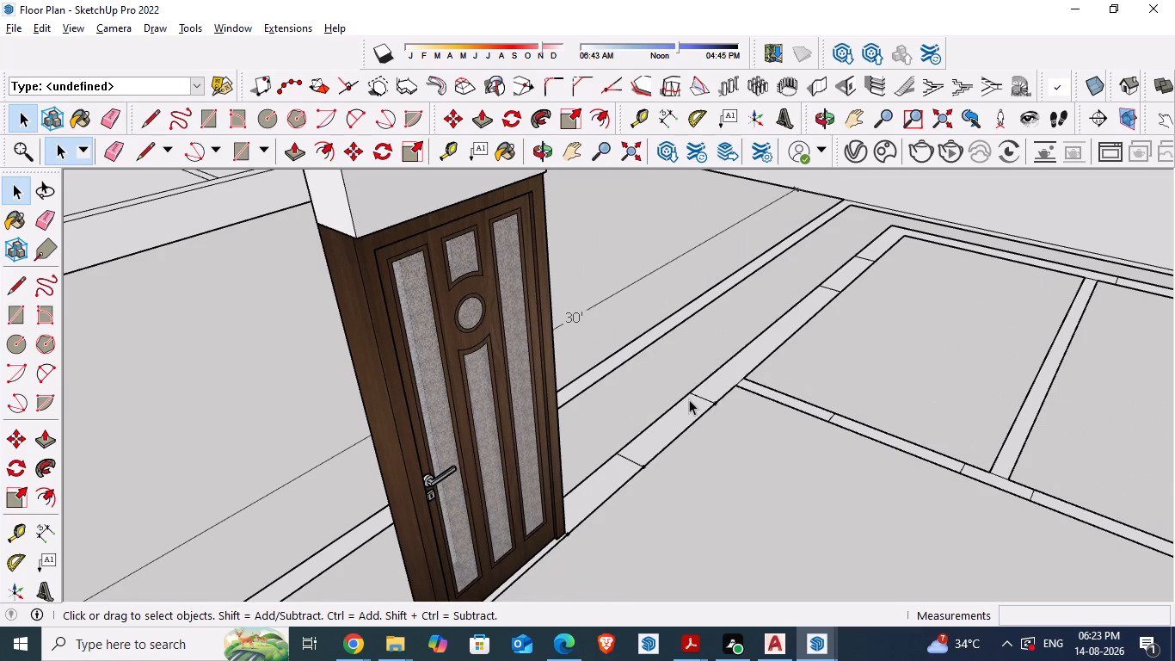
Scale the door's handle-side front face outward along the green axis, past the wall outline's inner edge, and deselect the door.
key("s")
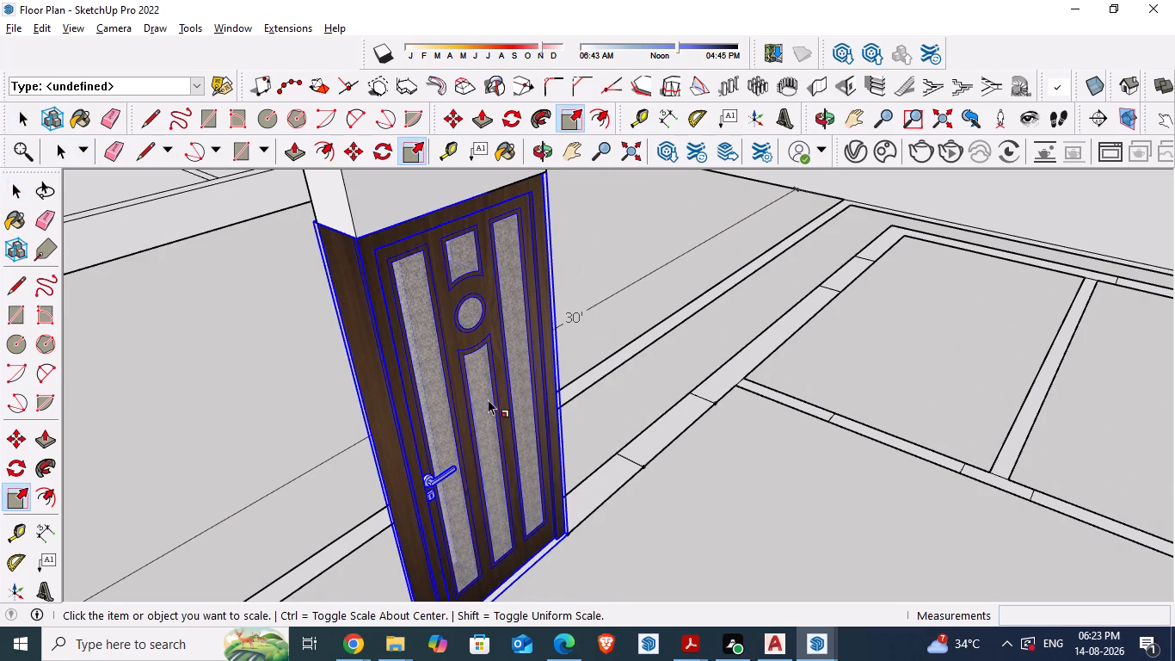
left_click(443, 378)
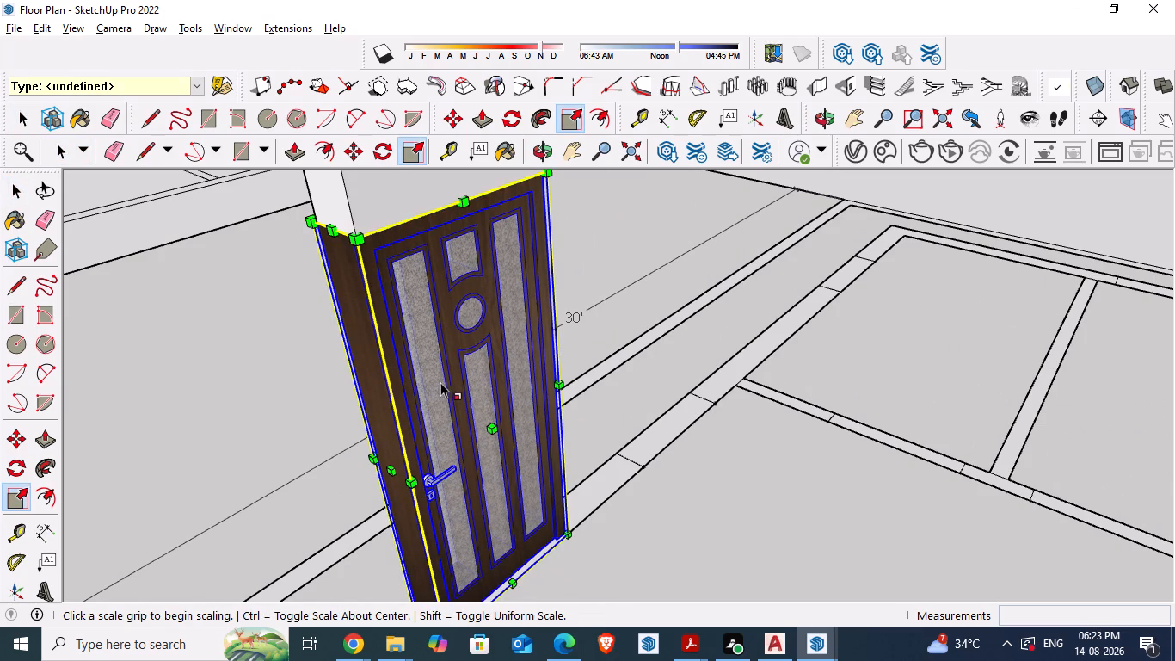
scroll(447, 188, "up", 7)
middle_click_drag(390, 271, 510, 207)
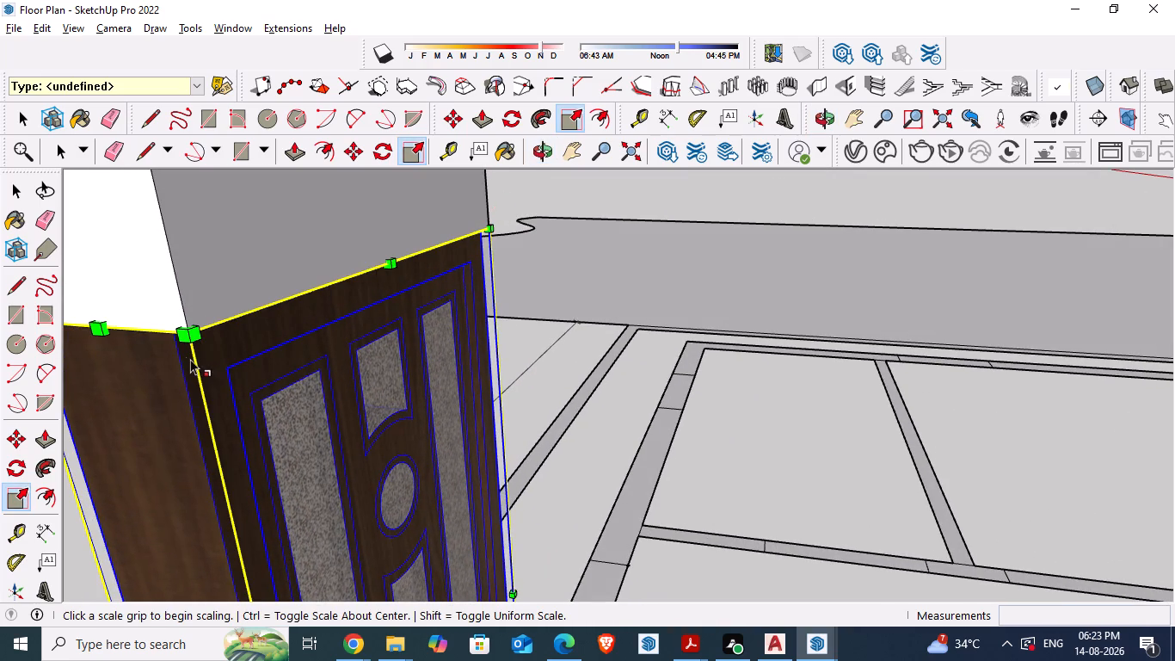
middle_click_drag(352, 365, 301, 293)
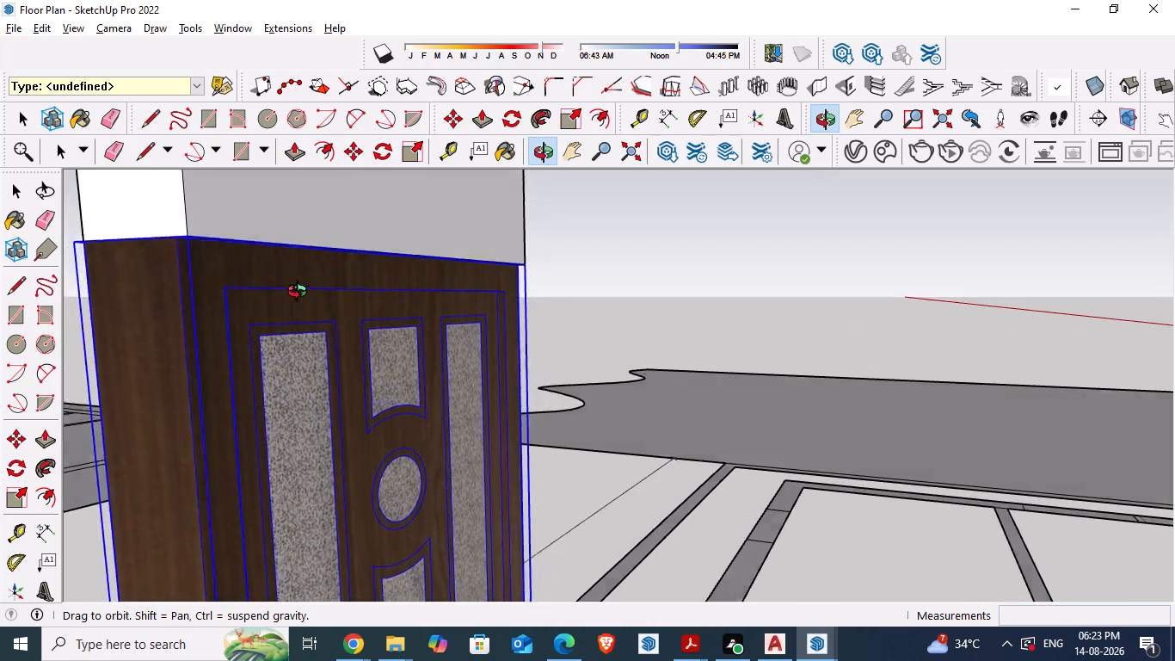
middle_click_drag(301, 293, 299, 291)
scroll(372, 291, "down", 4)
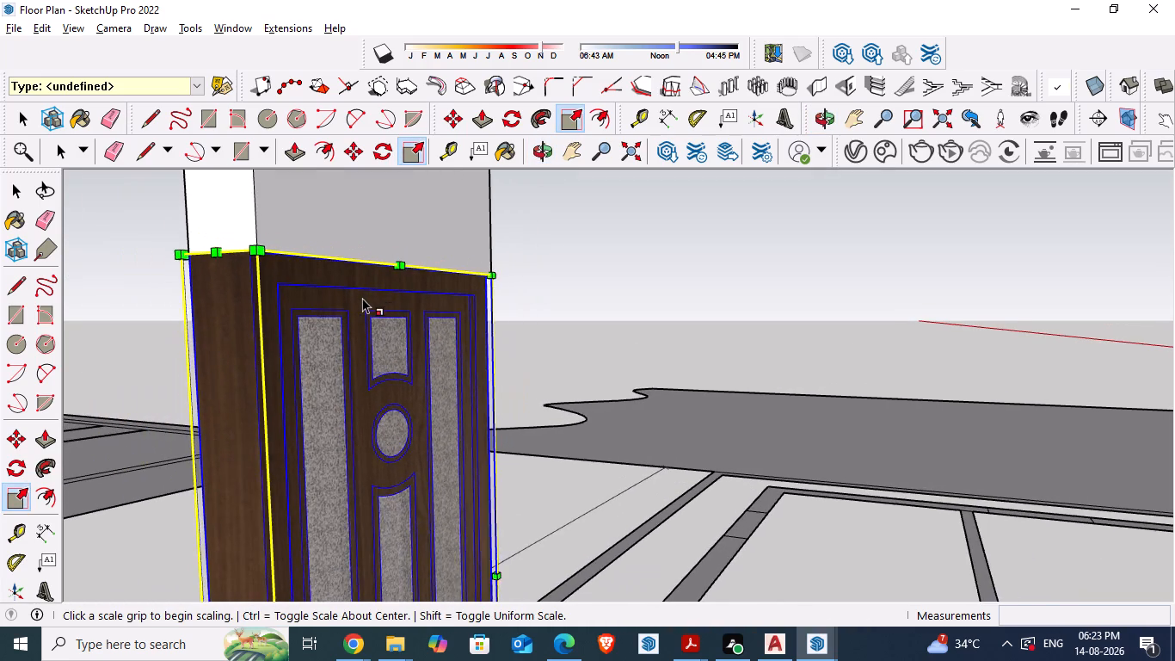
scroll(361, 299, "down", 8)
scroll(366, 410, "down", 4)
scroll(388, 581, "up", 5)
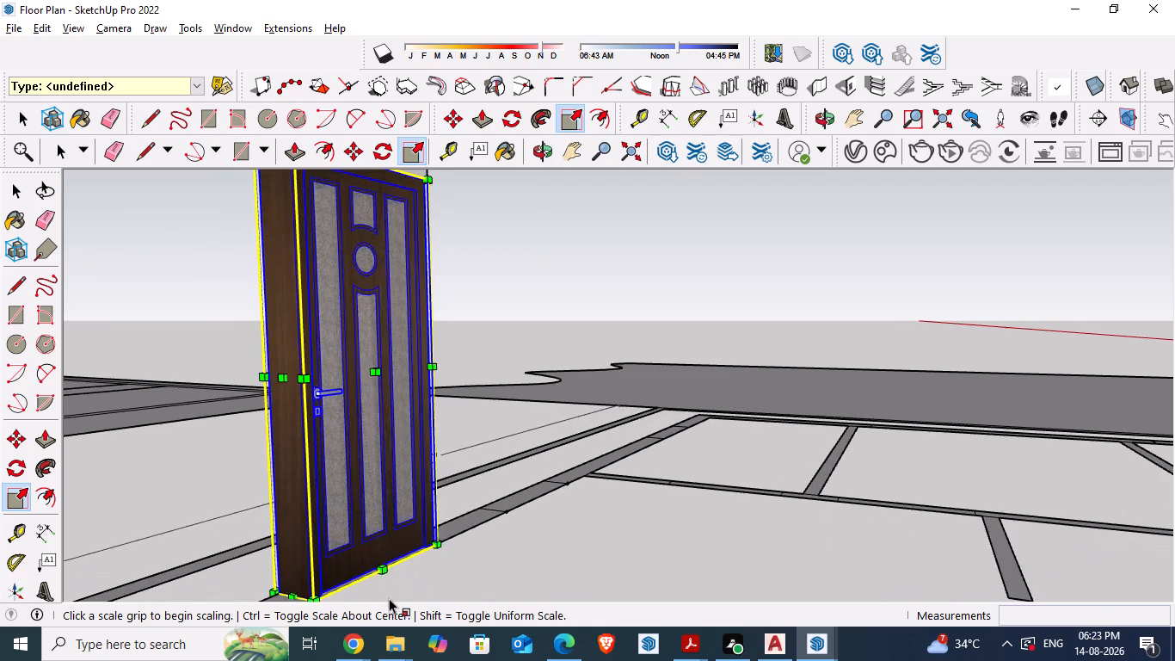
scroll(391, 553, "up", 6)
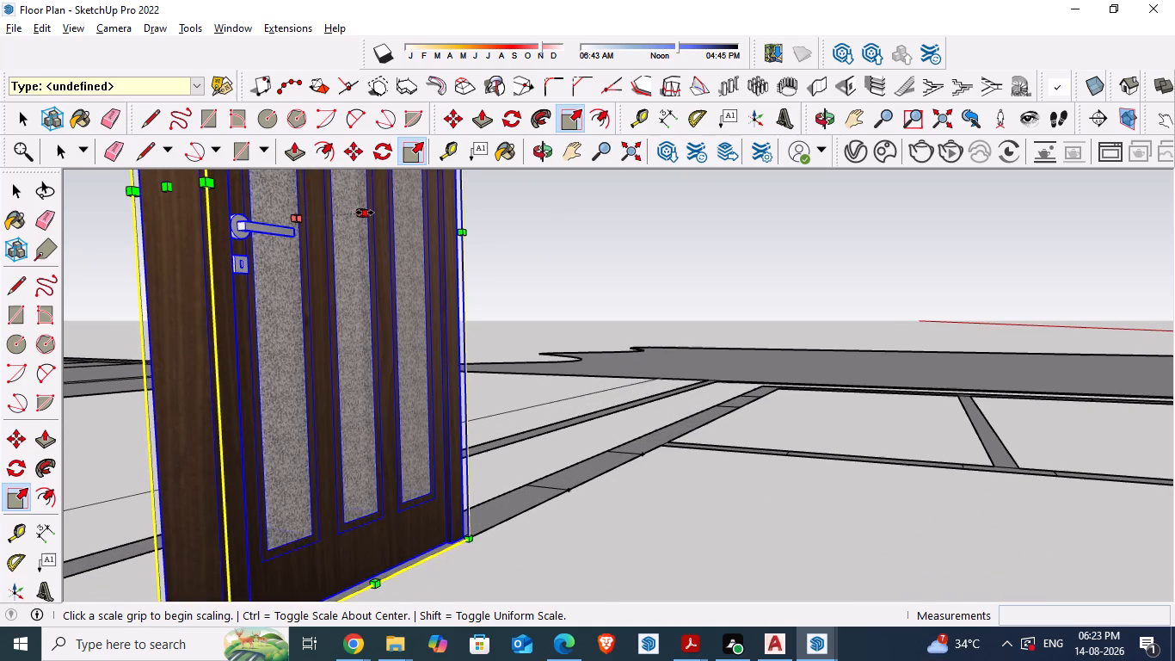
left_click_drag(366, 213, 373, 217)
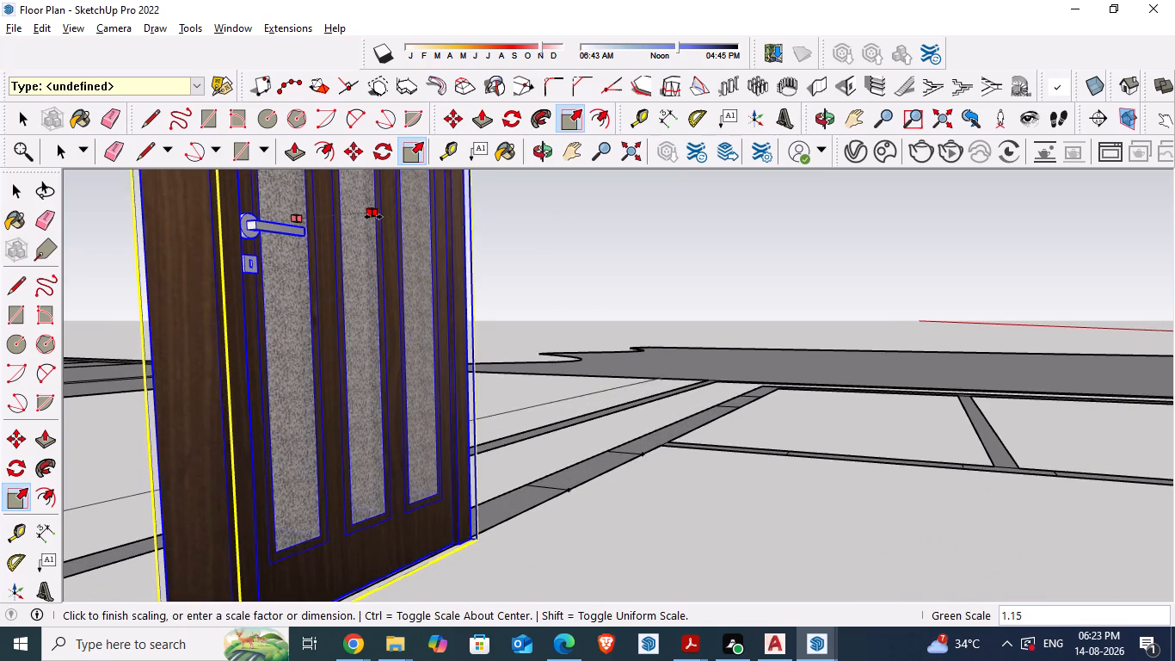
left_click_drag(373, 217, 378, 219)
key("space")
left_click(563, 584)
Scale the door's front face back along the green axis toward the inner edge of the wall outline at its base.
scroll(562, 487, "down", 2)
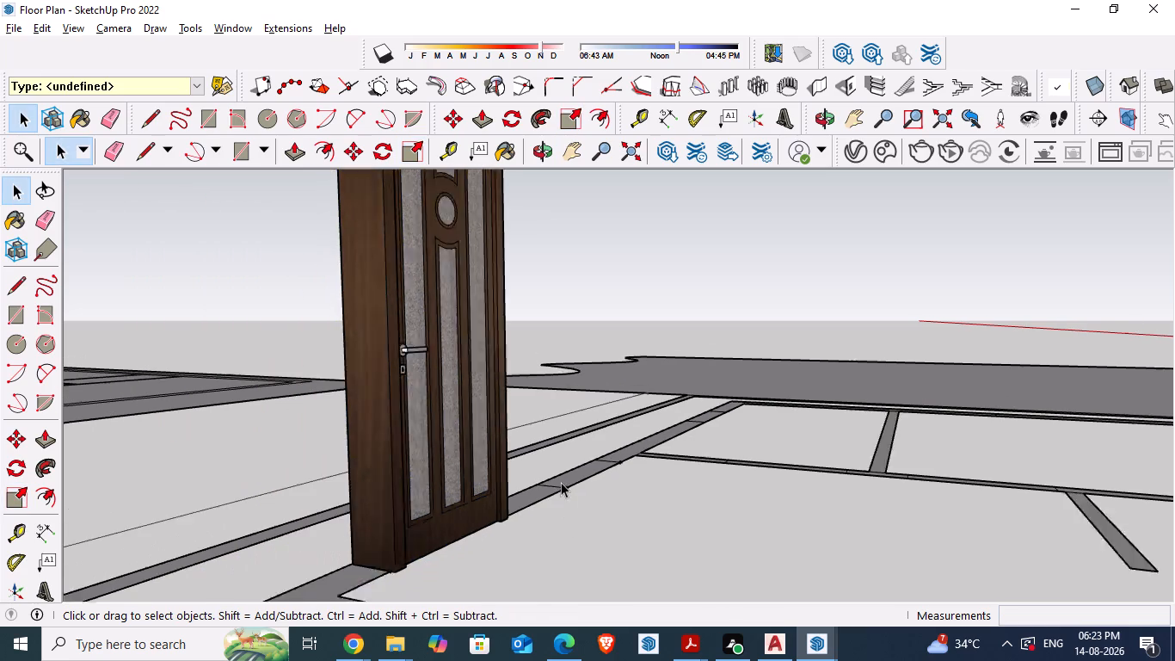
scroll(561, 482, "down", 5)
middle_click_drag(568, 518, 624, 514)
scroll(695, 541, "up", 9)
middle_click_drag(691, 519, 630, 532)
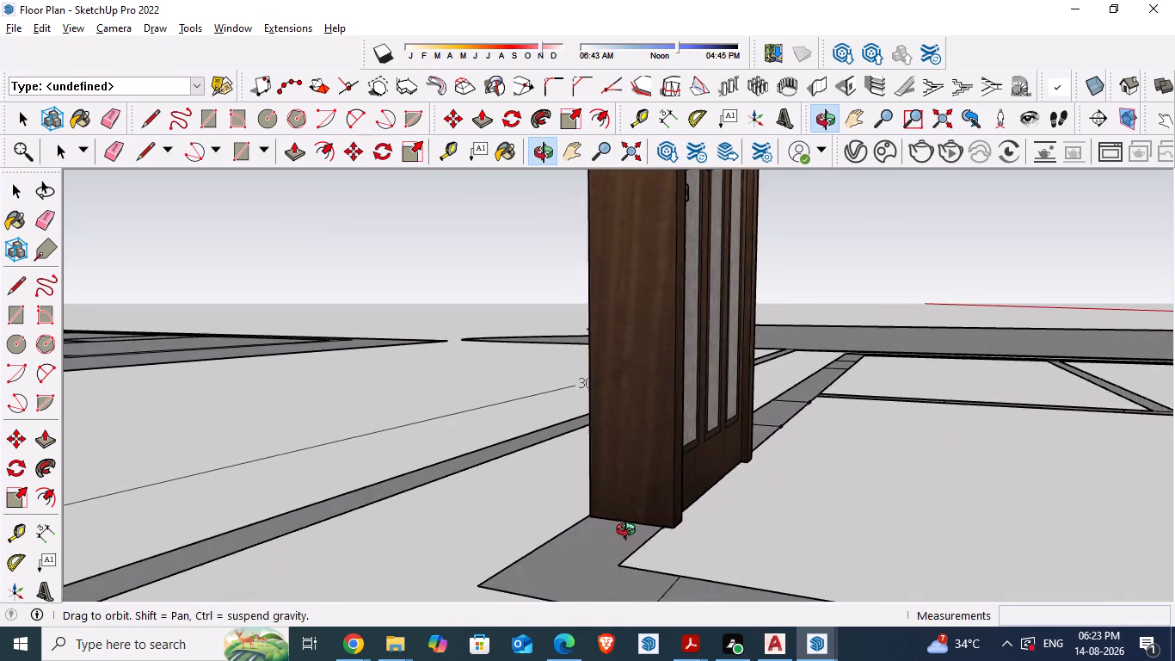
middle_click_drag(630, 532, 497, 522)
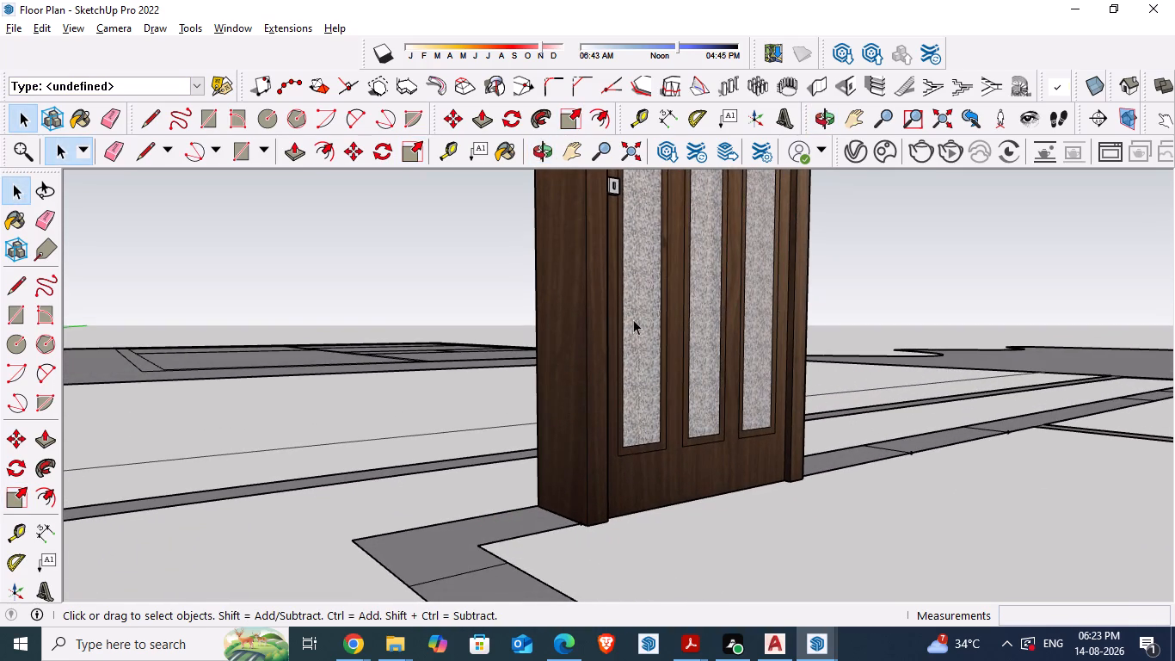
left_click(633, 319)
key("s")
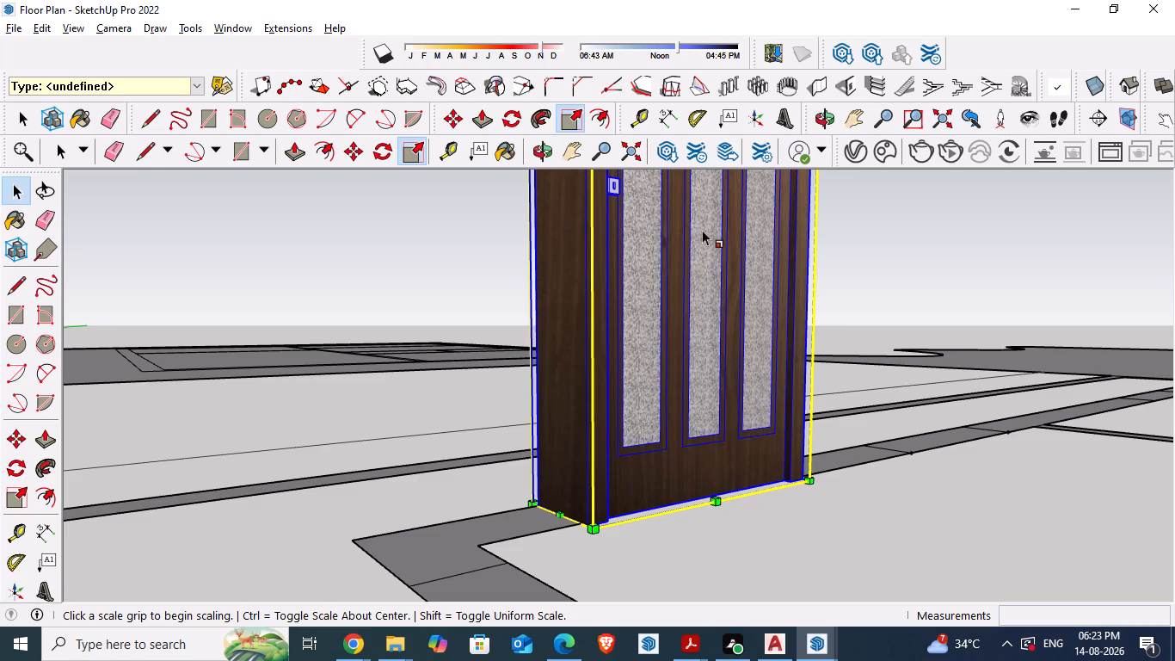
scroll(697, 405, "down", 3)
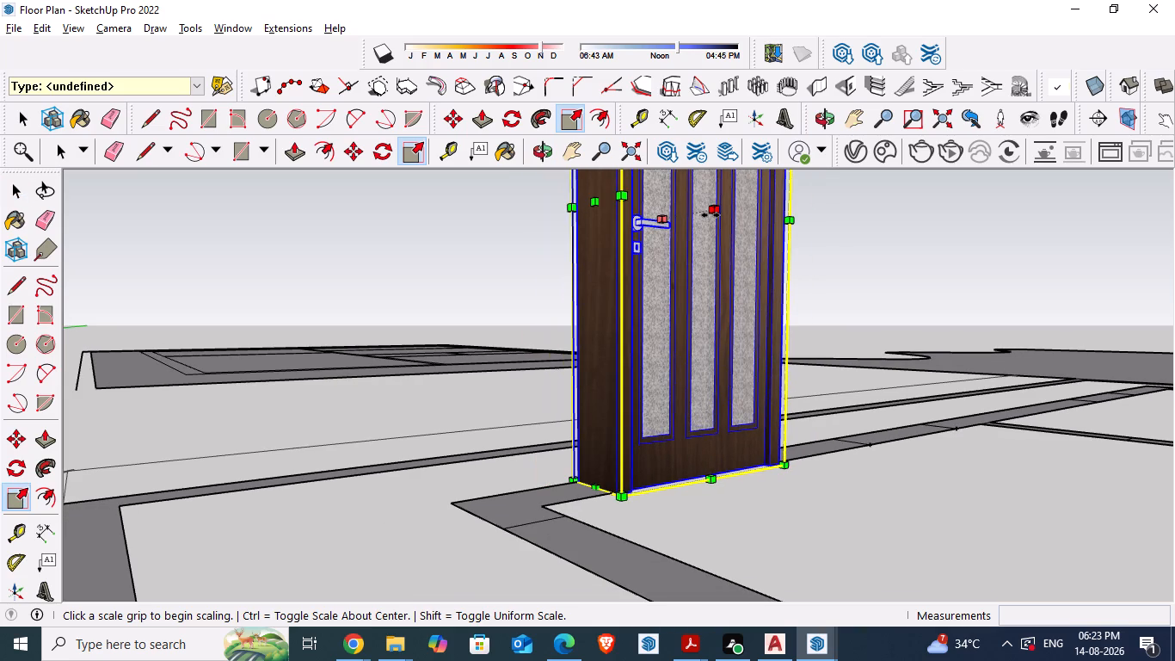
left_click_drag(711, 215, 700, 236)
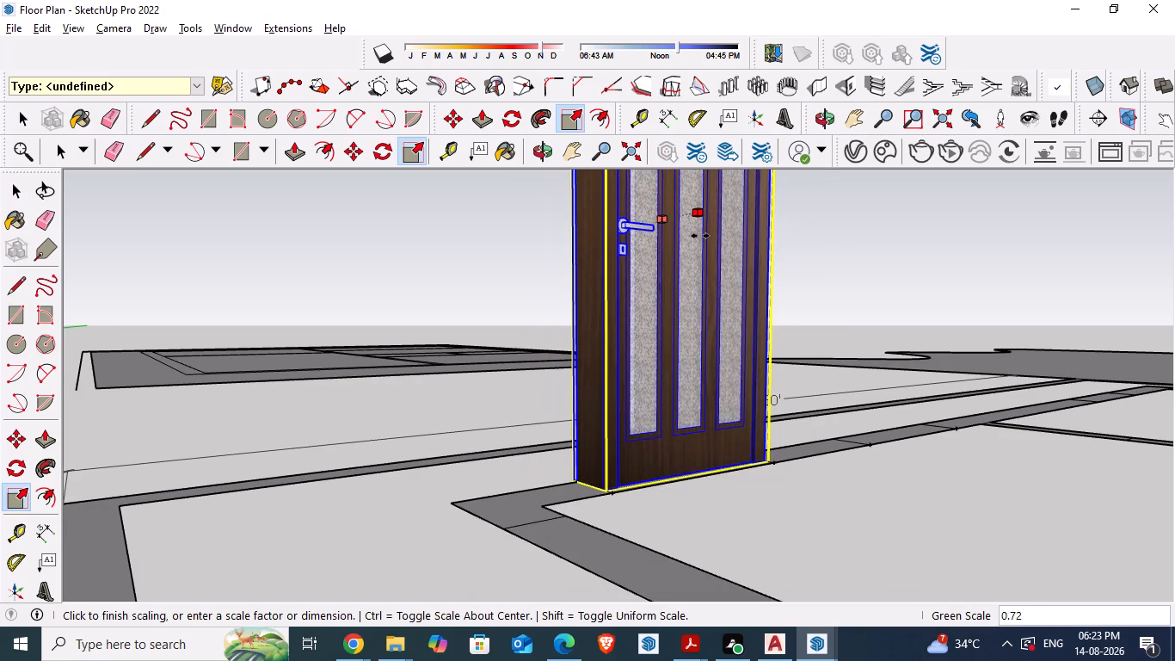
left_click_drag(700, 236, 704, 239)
Examine the door's front bottom corner and its frame side against the inner edge of the wall outline.
scroll(707, 245, "up", 3)
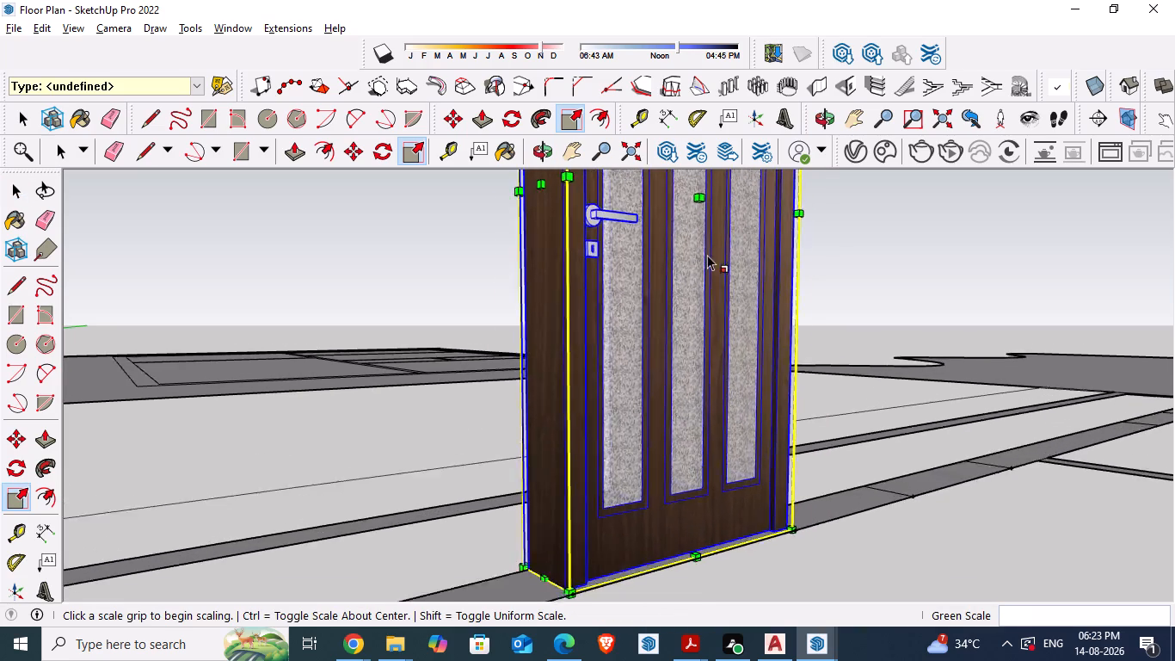
scroll(707, 255, "up", 1)
scroll(682, 299, "down", 4)
scroll(594, 503, "up", 12)
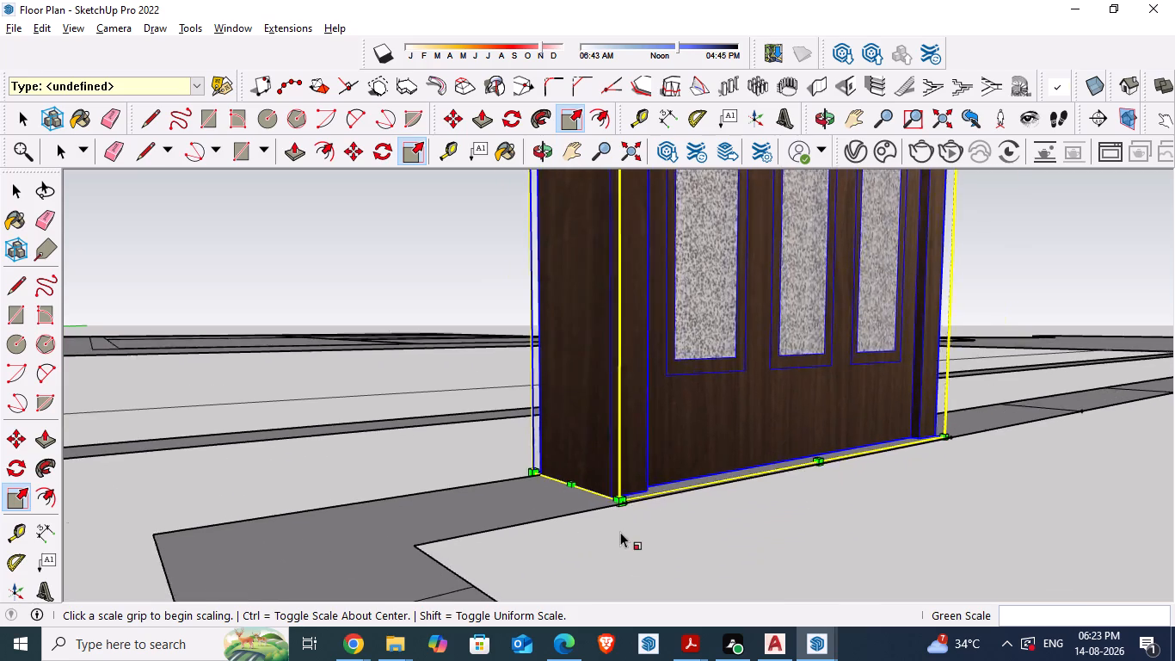
scroll(620, 532, "up", 1)
middle_click_drag(607, 518, 723, 533)
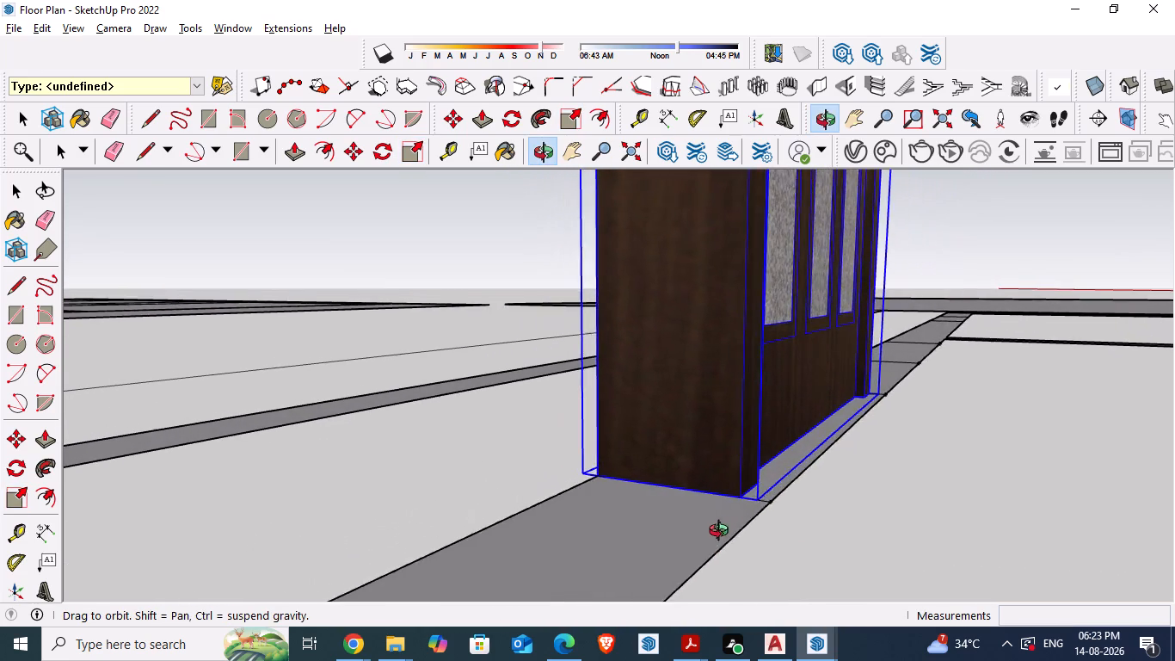
middle_click_drag(723, 533, 766, 538)
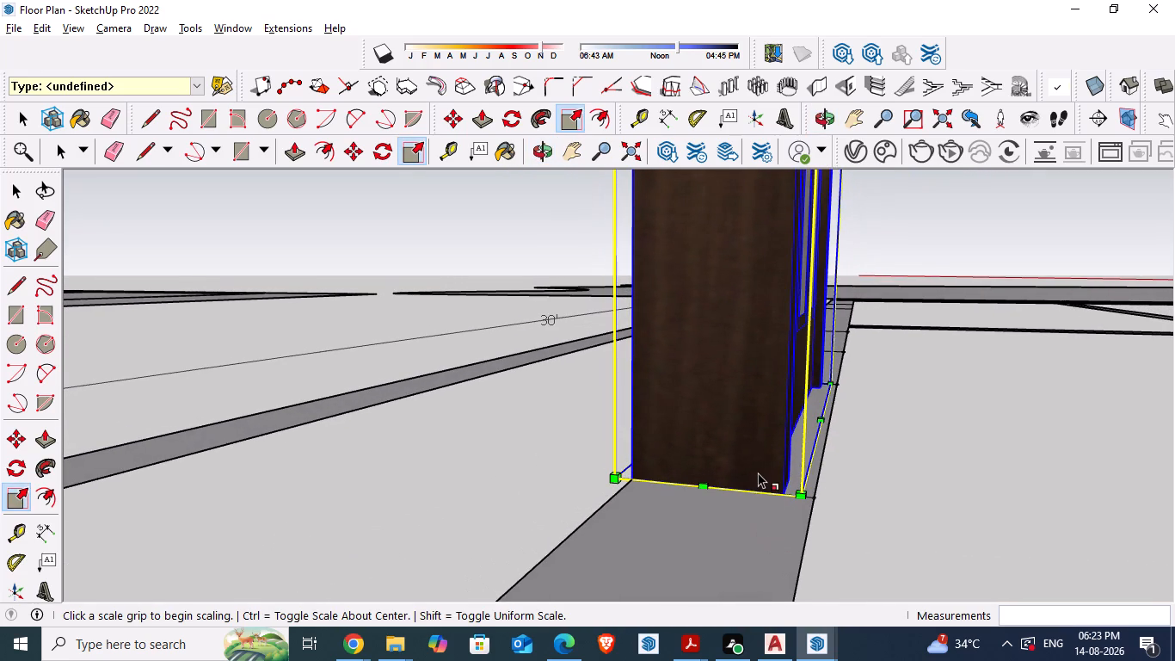
Scale the door along the green axis by 1.16 so its frame meets the wall outline's inner edge, and deselect it.
key("s")
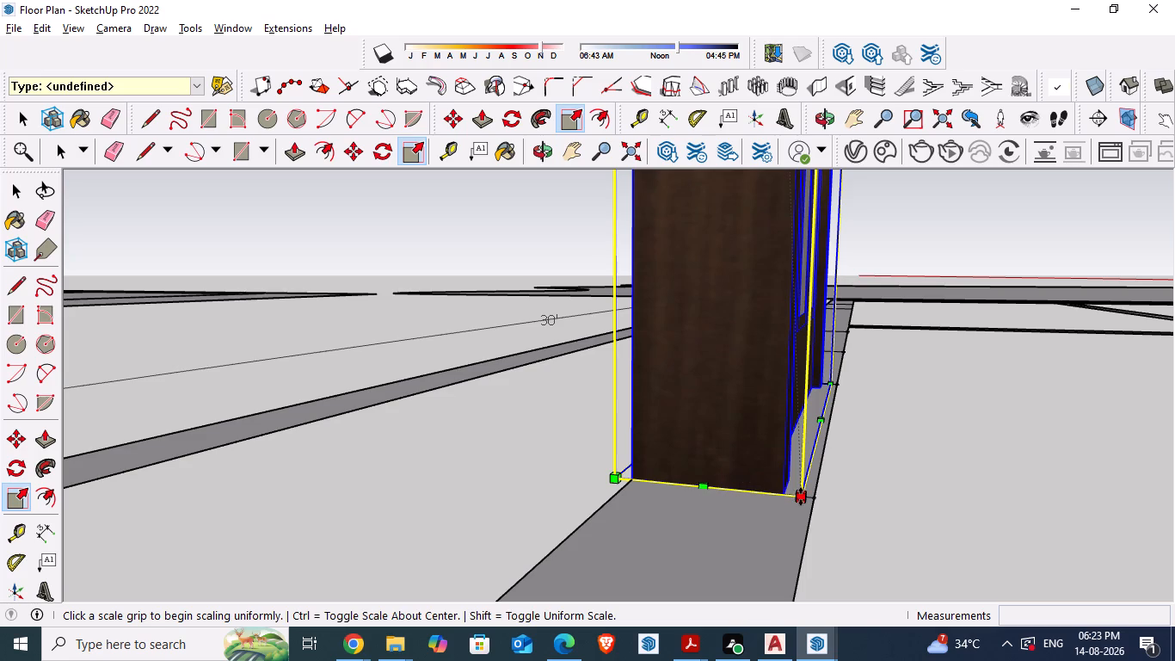
scroll(849, 507, "down", 6)
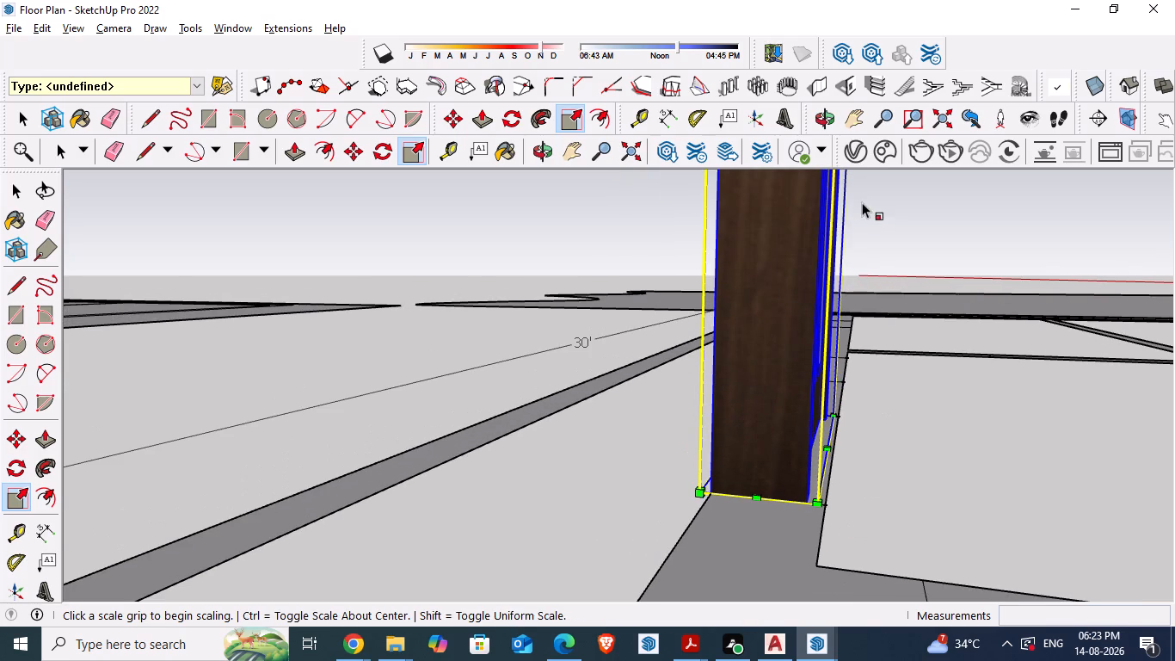
scroll(834, 315, "down", 5)
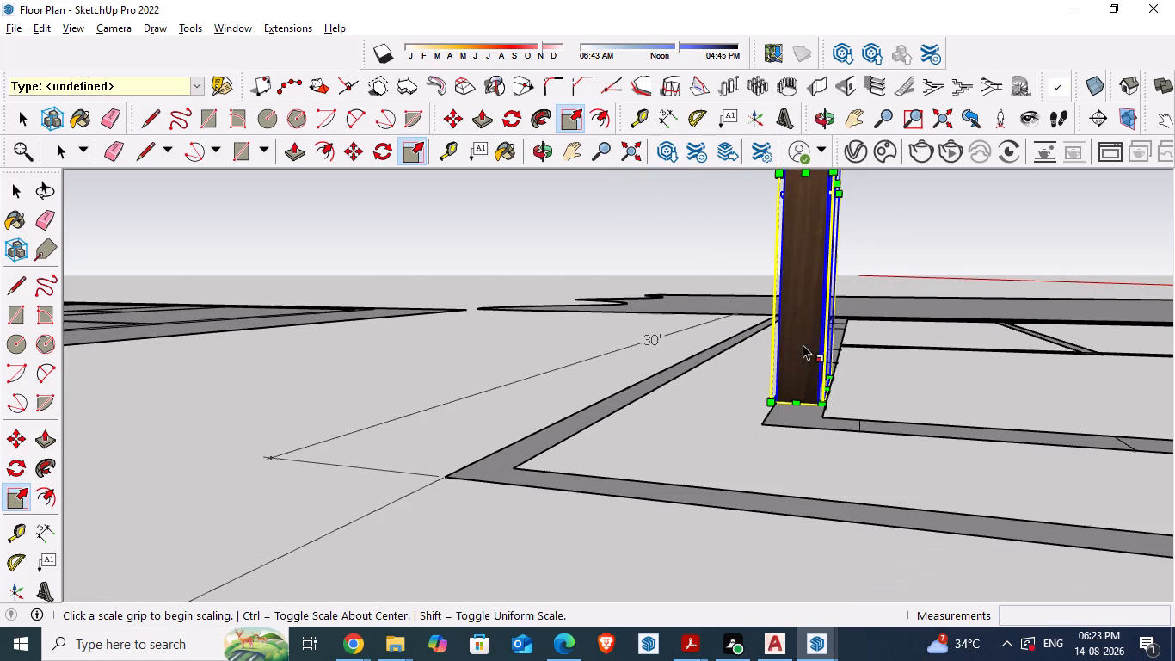
left_click_drag(837, 191, 829, 412)
scroll(829, 412, "up", 17)
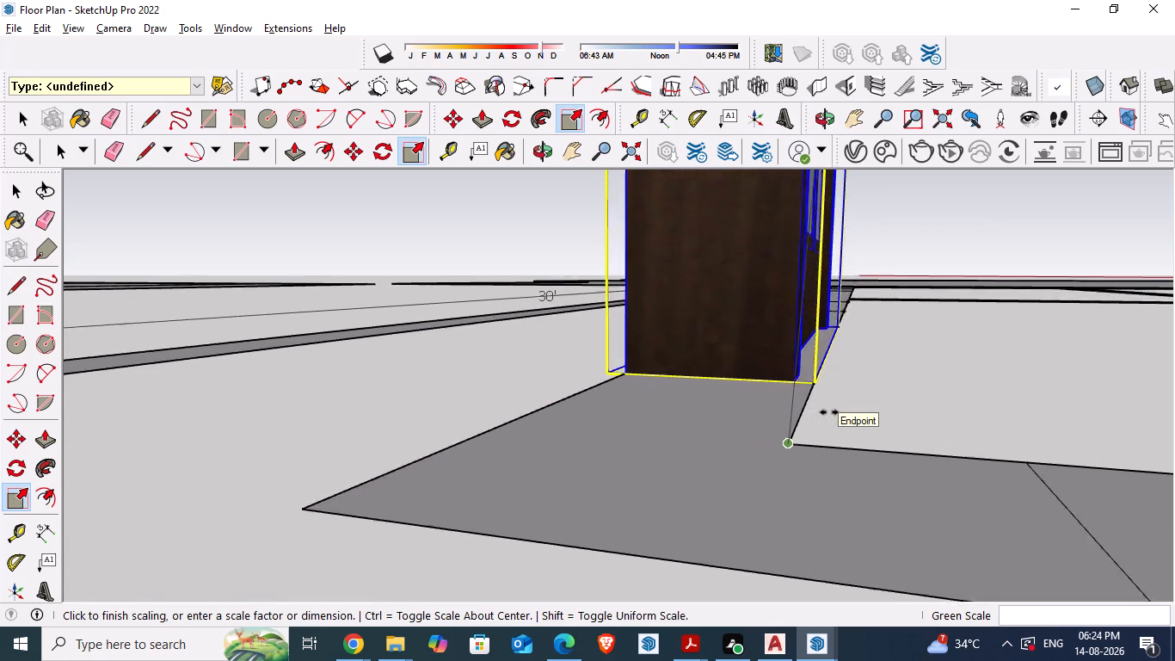
scroll(829, 412, "up", 2)
left_click_drag(829, 412, 835, 414)
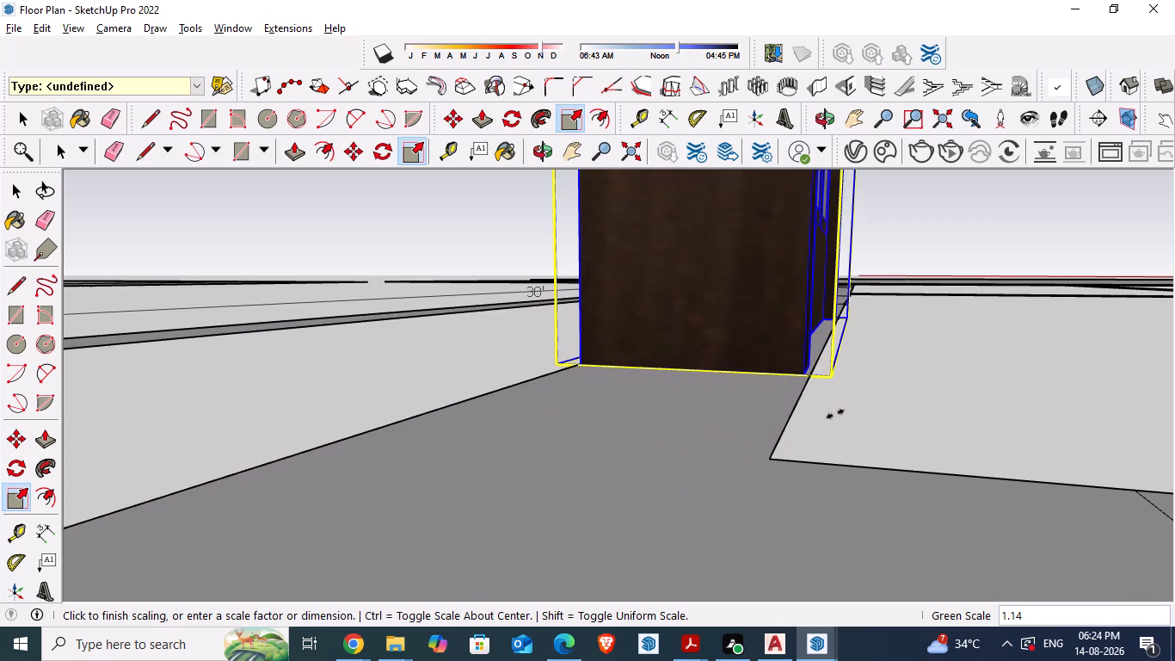
left_click_drag(835, 414, 840, 416)
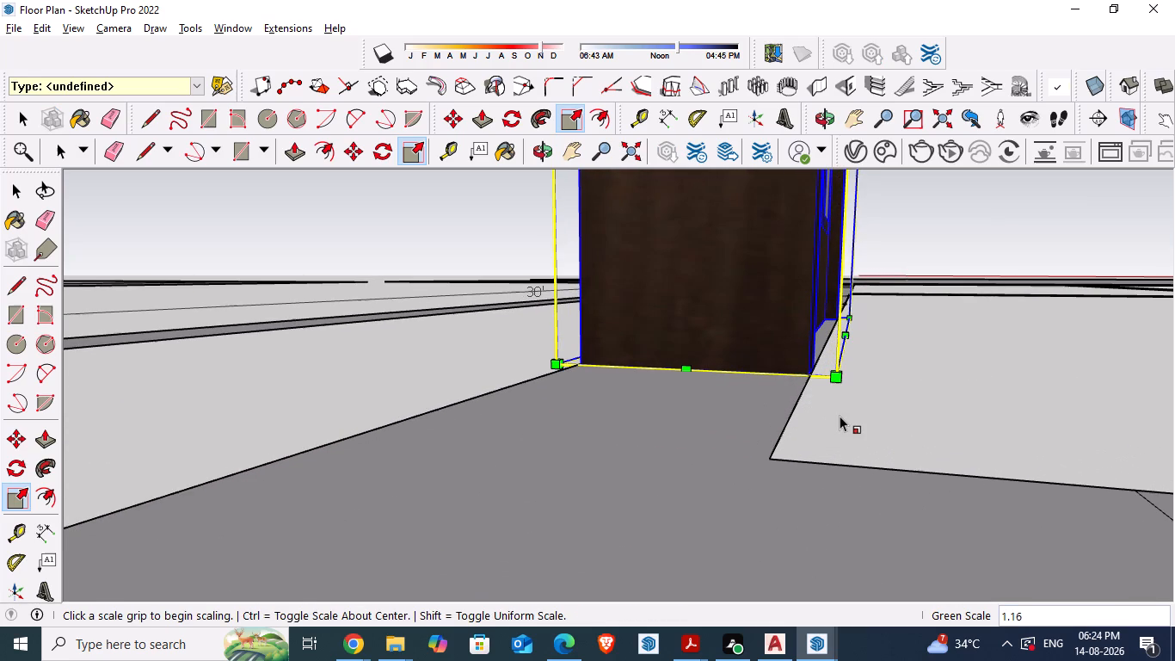
key("space")
left_click(840, 416)
Examine how the door's base sits on the wall outline from the corner, front and side.
scroll(831, 406, "down", 2)
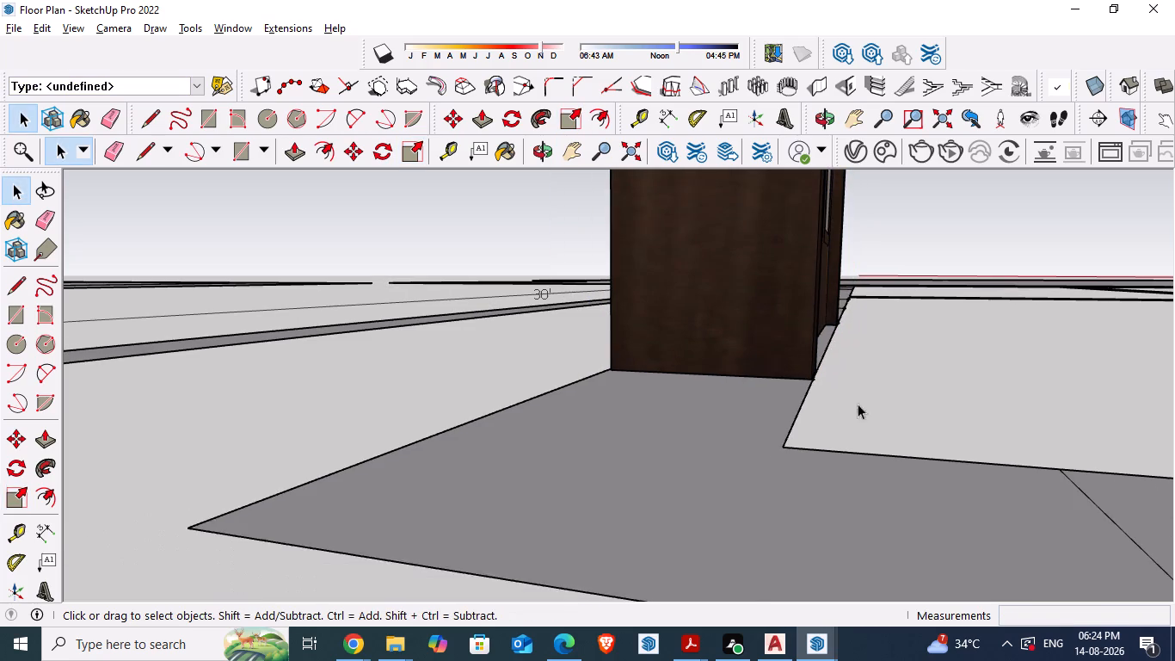
middle_click_drag(881, 404, 686, 454)
scroll(945, 436, "up", 3)
scroll(851, 423, "down", 9)
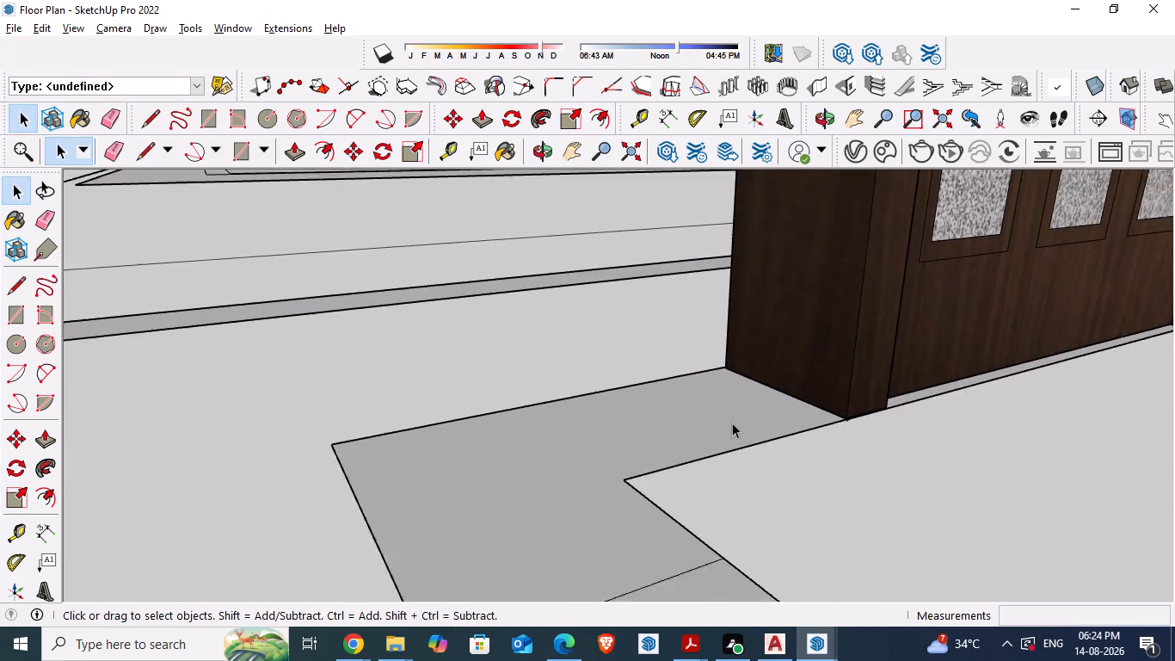
scroll(732, 423, "down", 2)
middle_click_drag(912, 420, 792, 426)
scroll(792, 428, "down", 10)
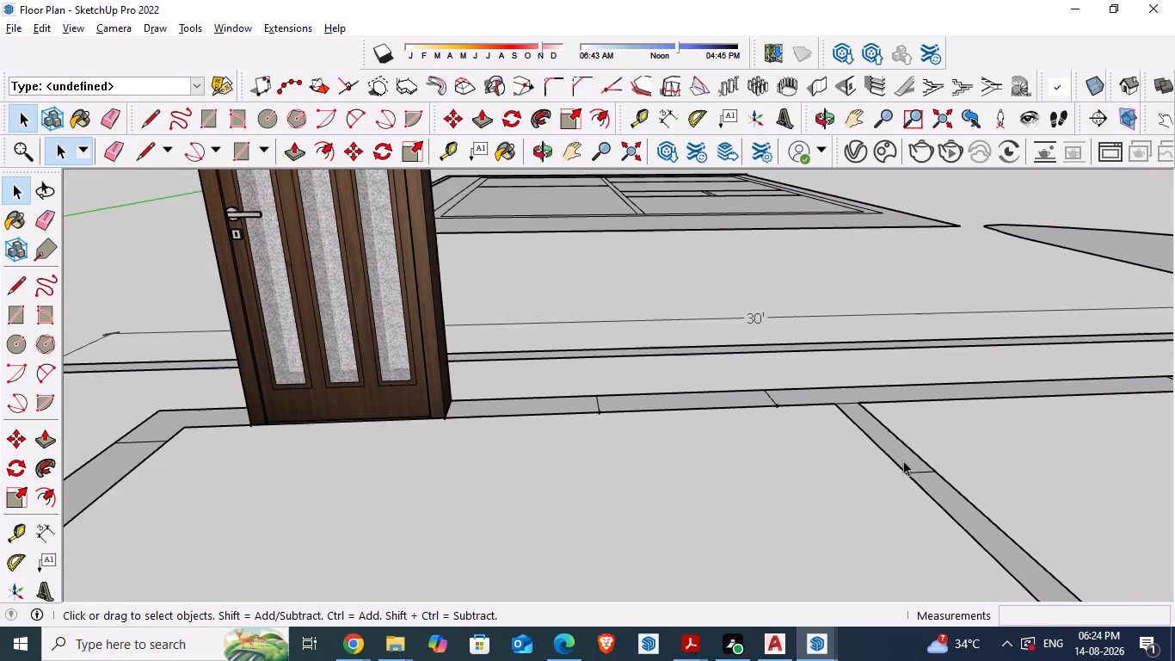
scroll(413, 414, "up", 6)
scroll(521, 448, "down", 11)
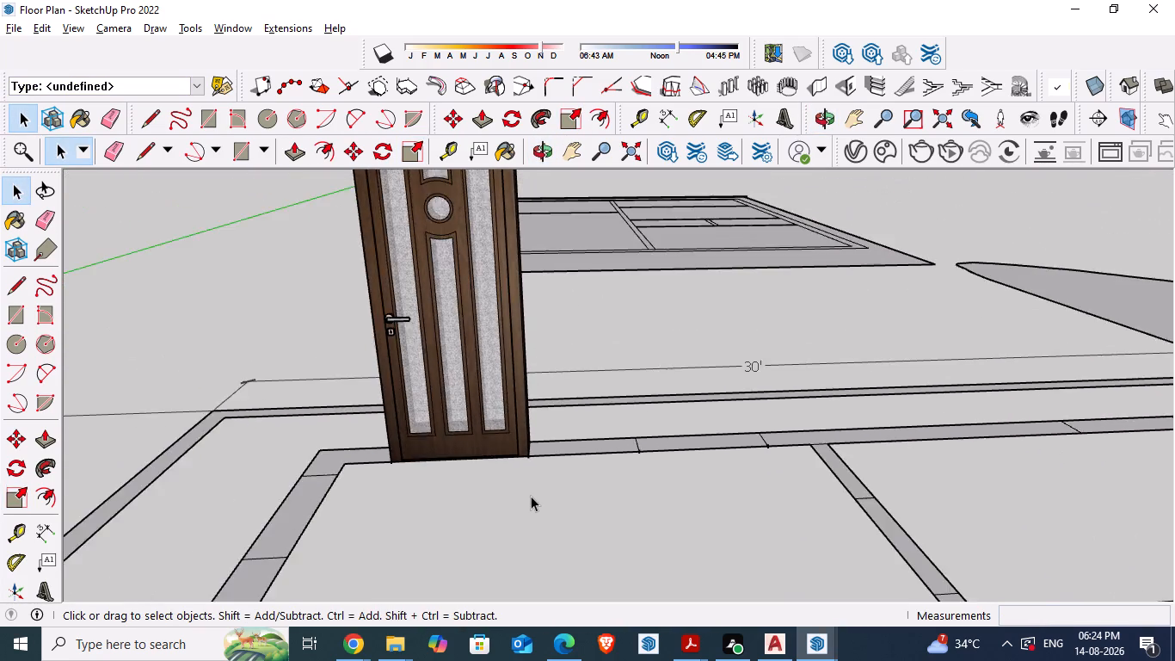
scroll(531, 496, "down", 5)
middle_click_drag(461, 371, 714, 346)
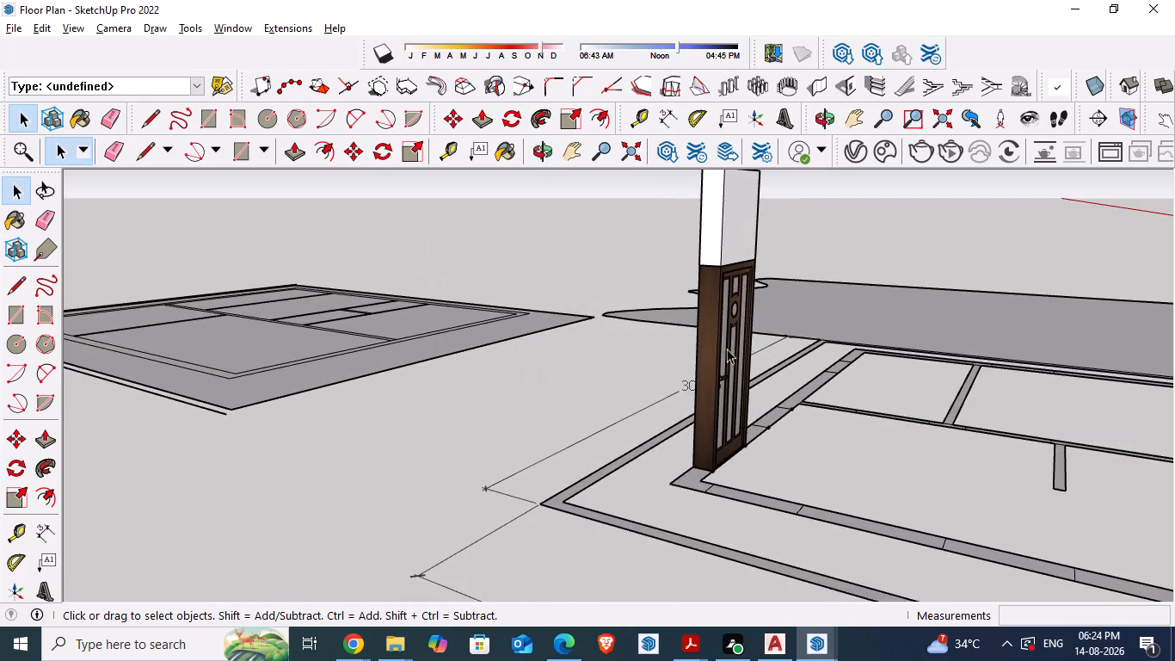
Combine the fitted door and the wall piece above it into one component named "door".
scroll(711, 370, "down", 2)
middle_click_drag(559, 463, 743, 472)
left_click(958, 251)
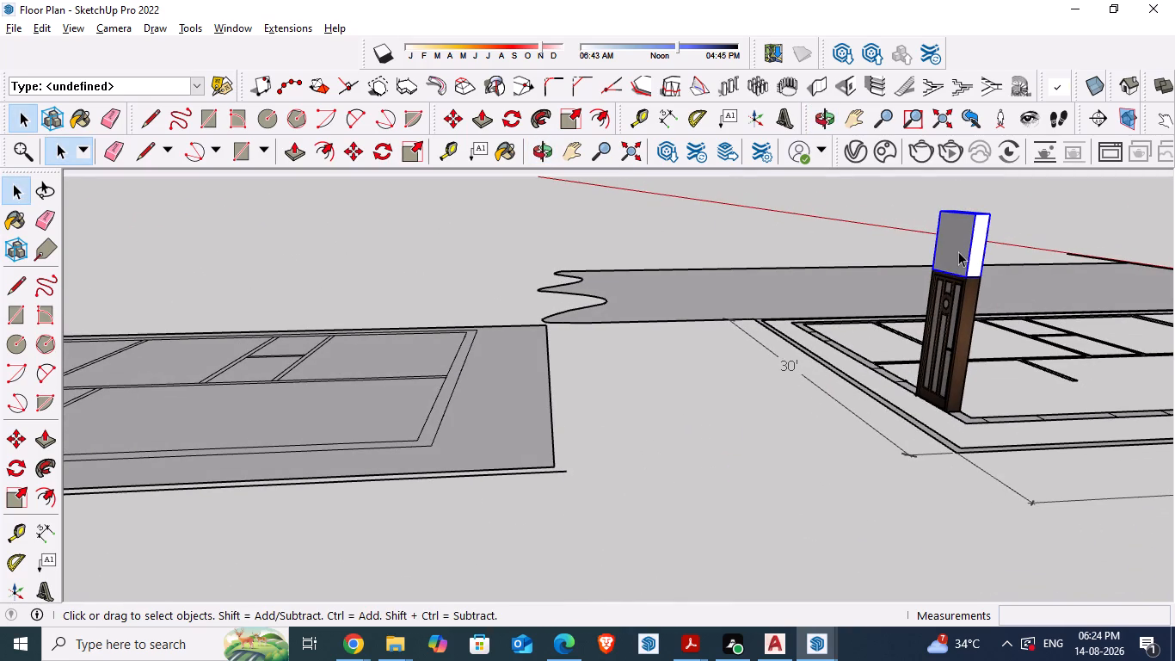
scroll(985, 262, "up", 15)
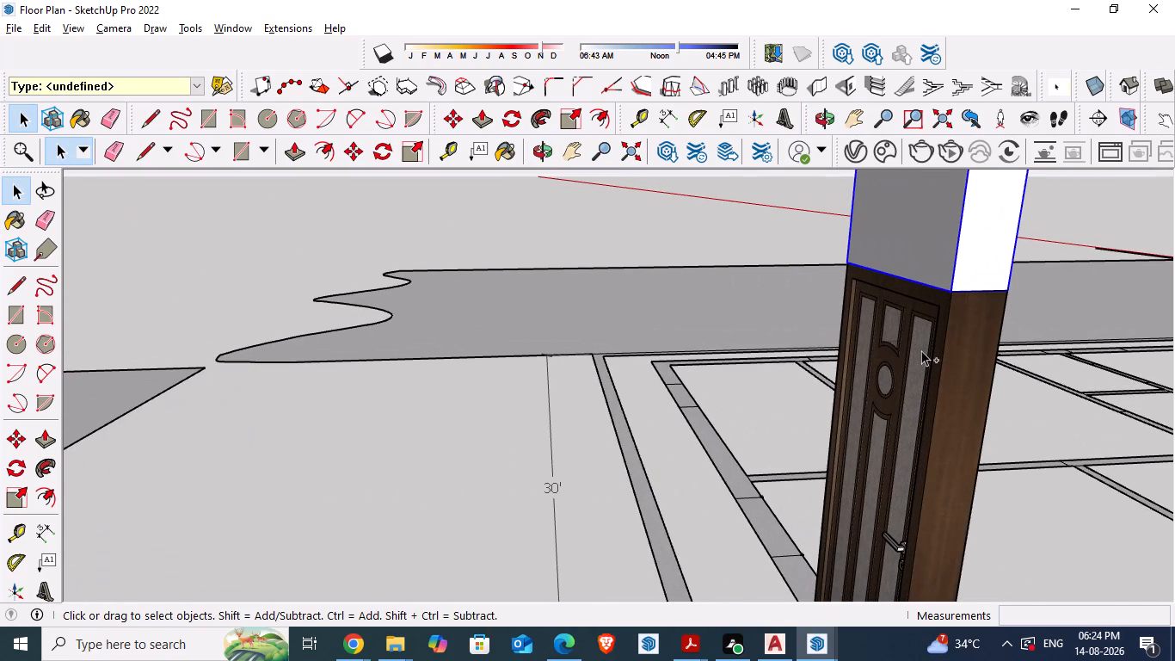
left_click(921, 350, "ctrl")
right_click(921, 350)
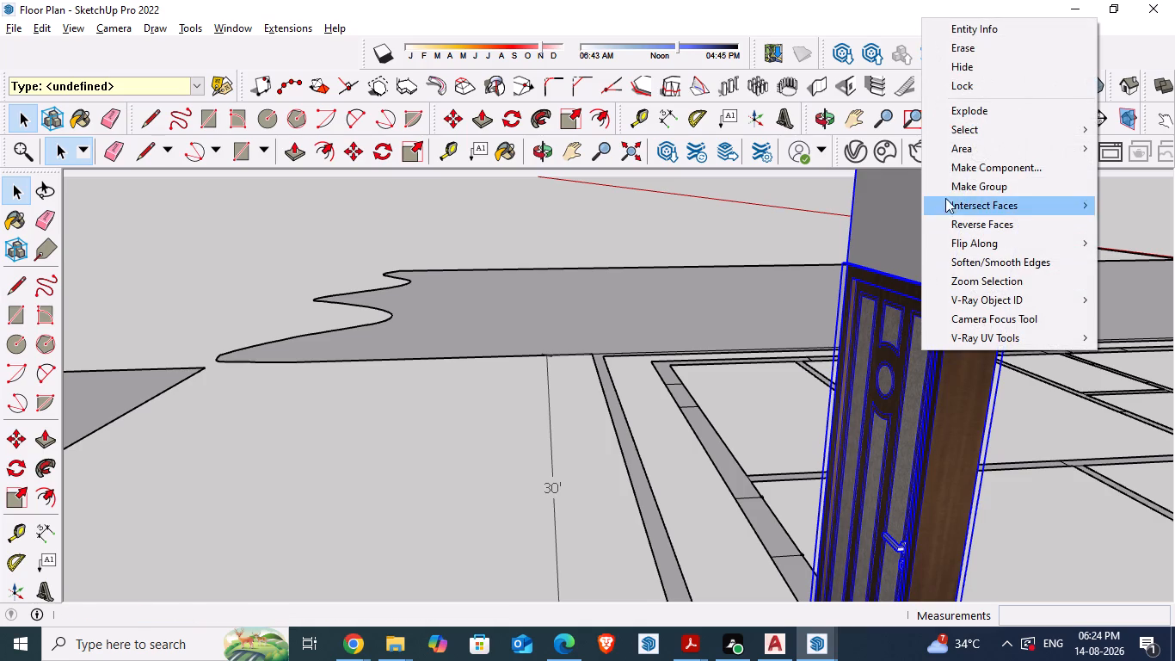
left_click(961, 172)
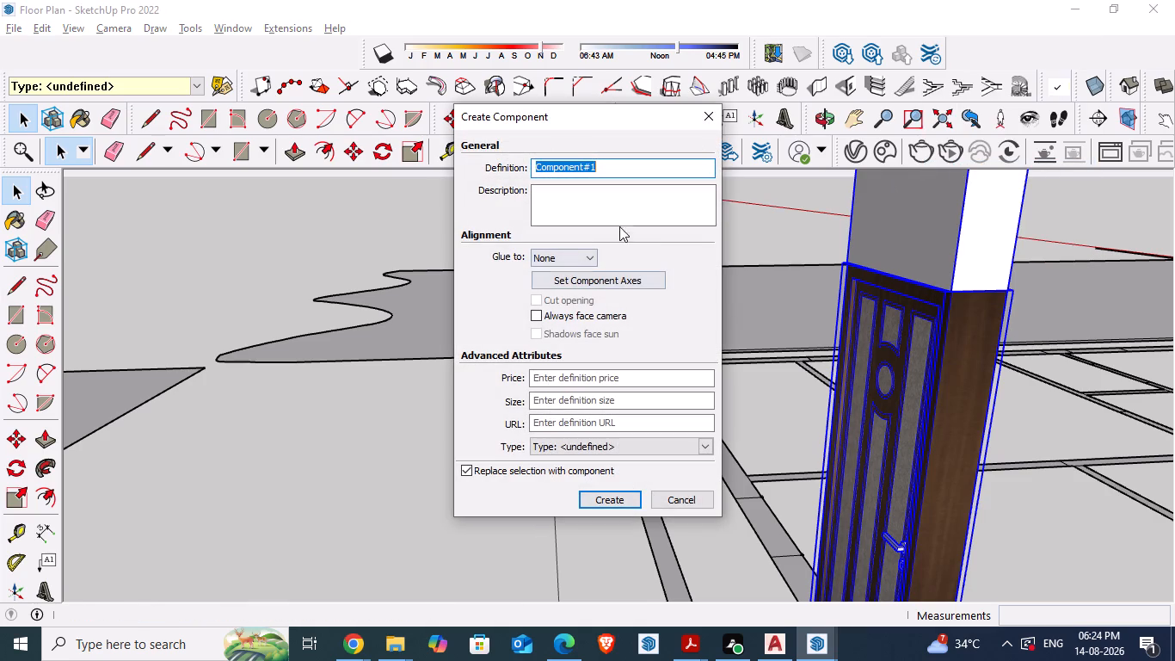
type("doo")
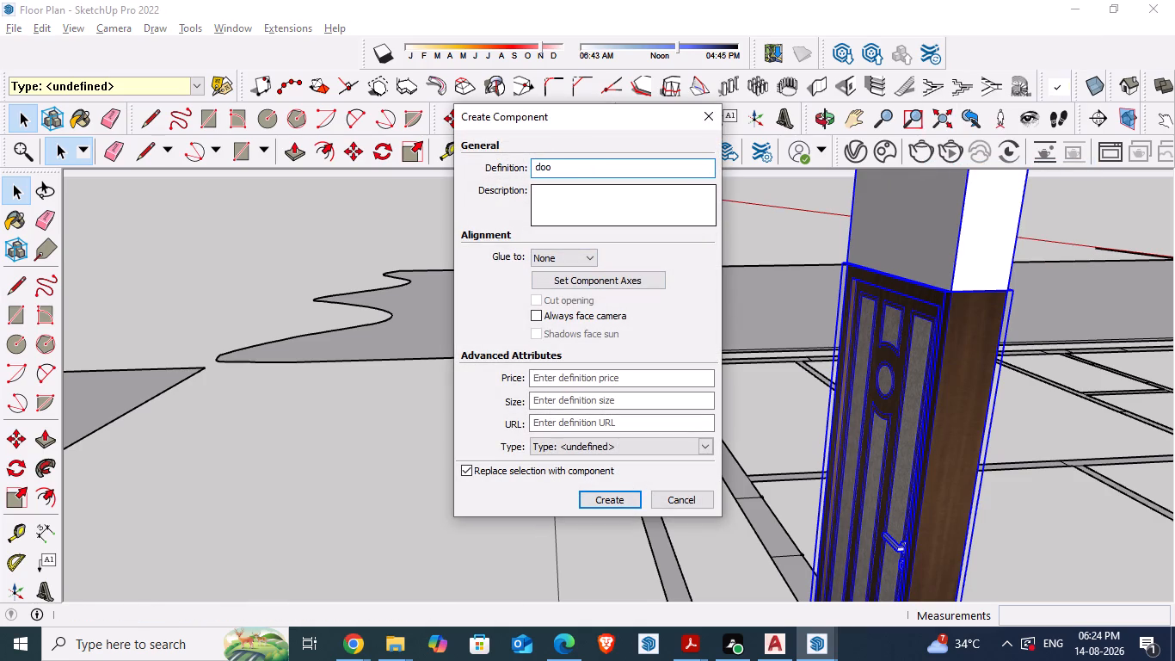
key("r")
left_click(606, 505)
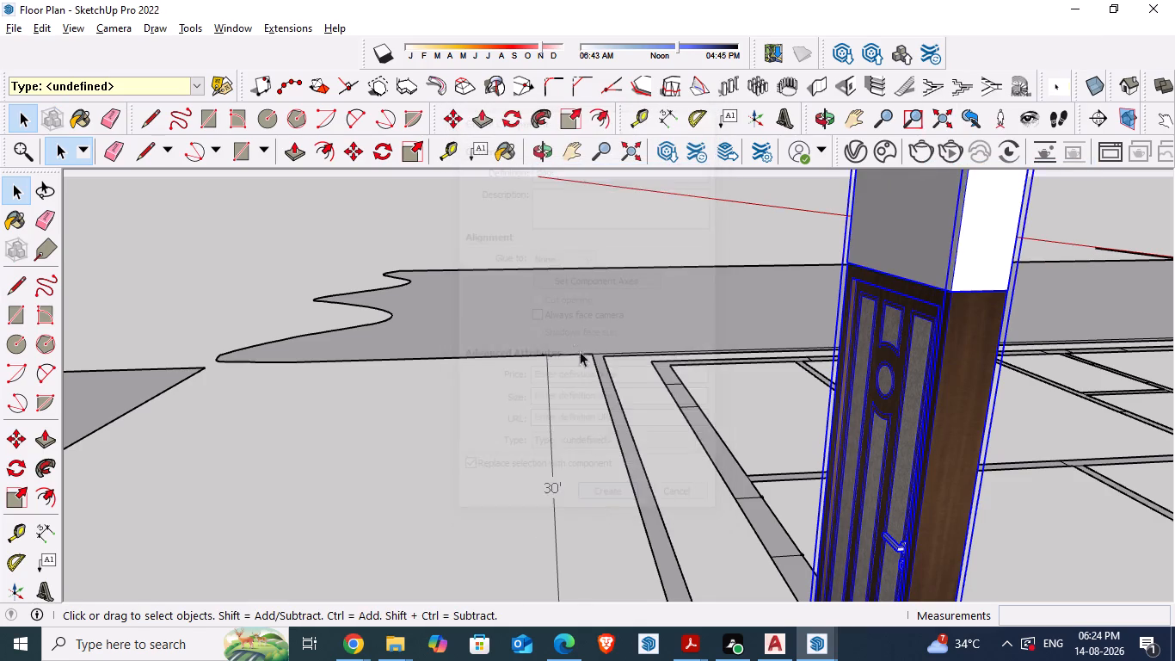
Unhide all hidden geometry so the house walls are shown around the door.
scroll(571, 329, "down", 6)
middle_click_drag(731, 454, 640, 469)
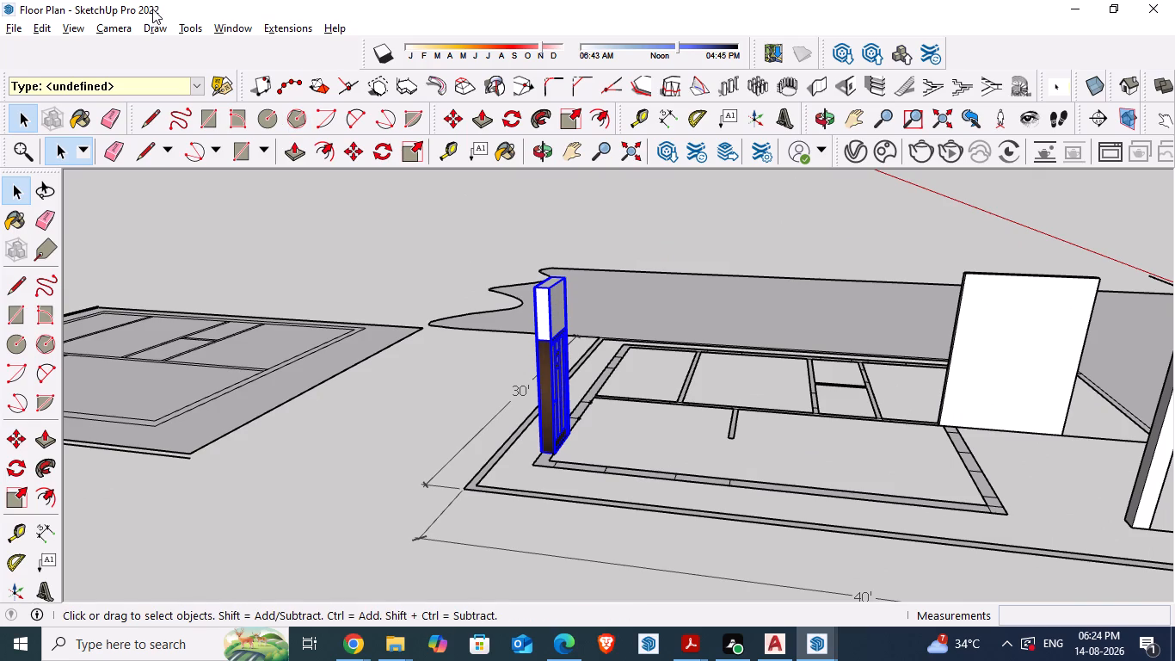
left_click(37, 28)
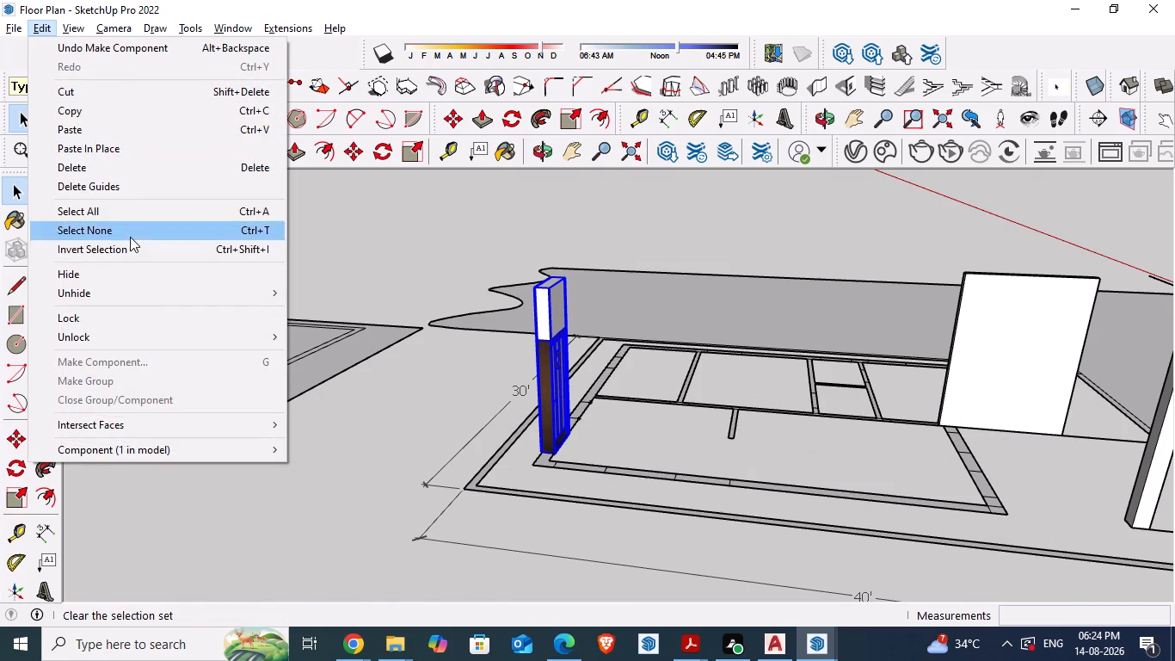
left_click(113, 298)
left_click(310, 332)
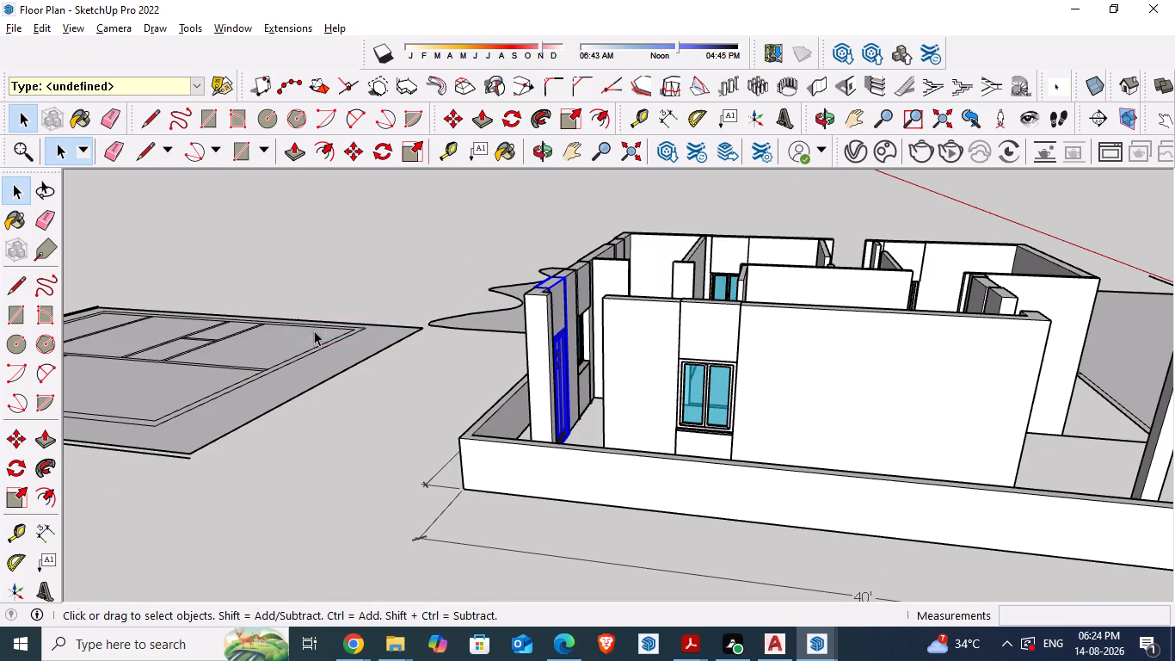
Copy the door component from its opening to a spot inside the room, about 4' 3" away.
scroll(452, 388, "down", 1)
middle_click_drag(655, 411, 422, 438)
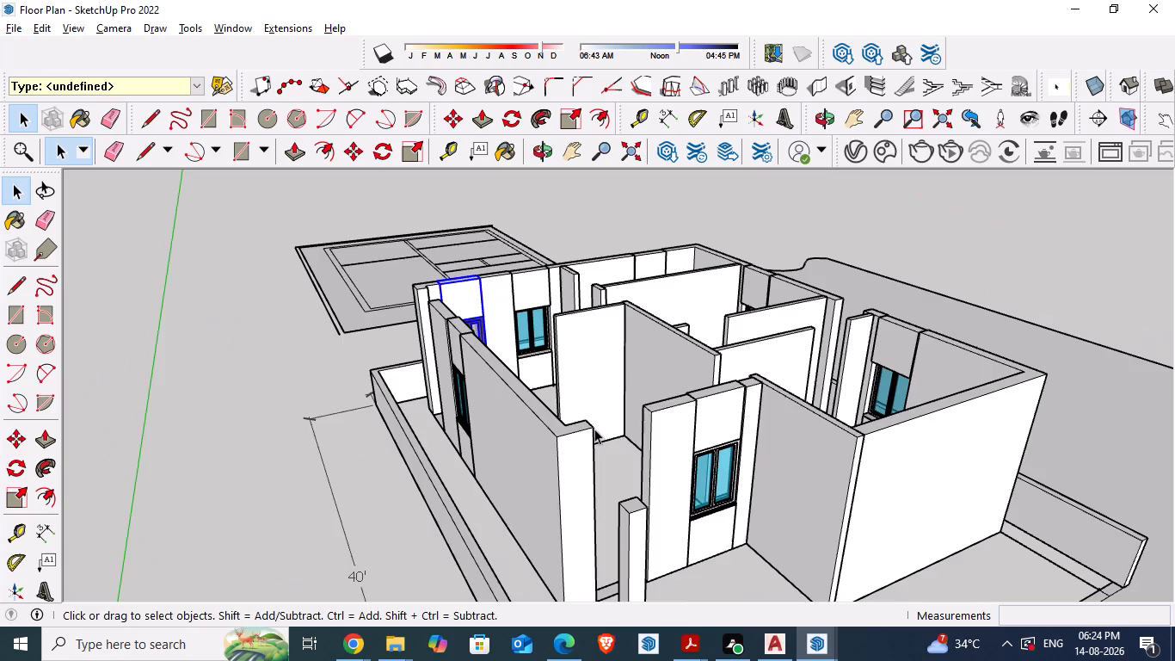
middle_click_drag(615, 432, 342, 491)
scroll(349, 478, "down", 1)
scroll(435, 260, "up", 10)
middle_click_drag(491, 404, 490, 407)
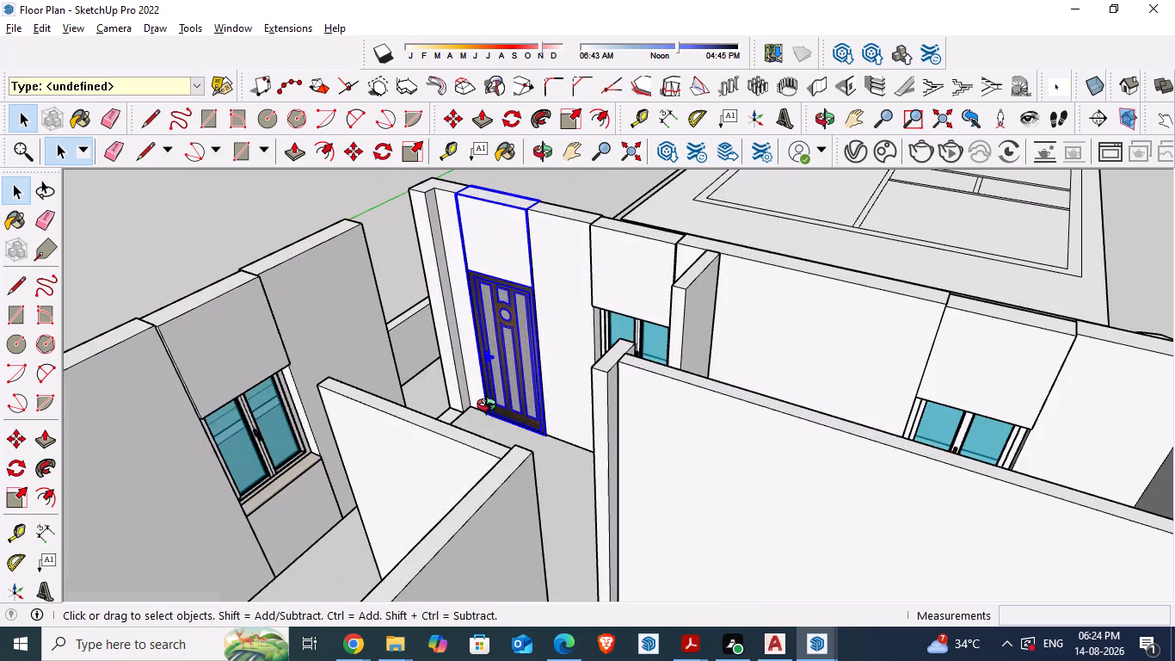
middle_click_drag(490, 407, 407, 460)
scroll(488, 323, "up", 3)
left_click(458, 255)
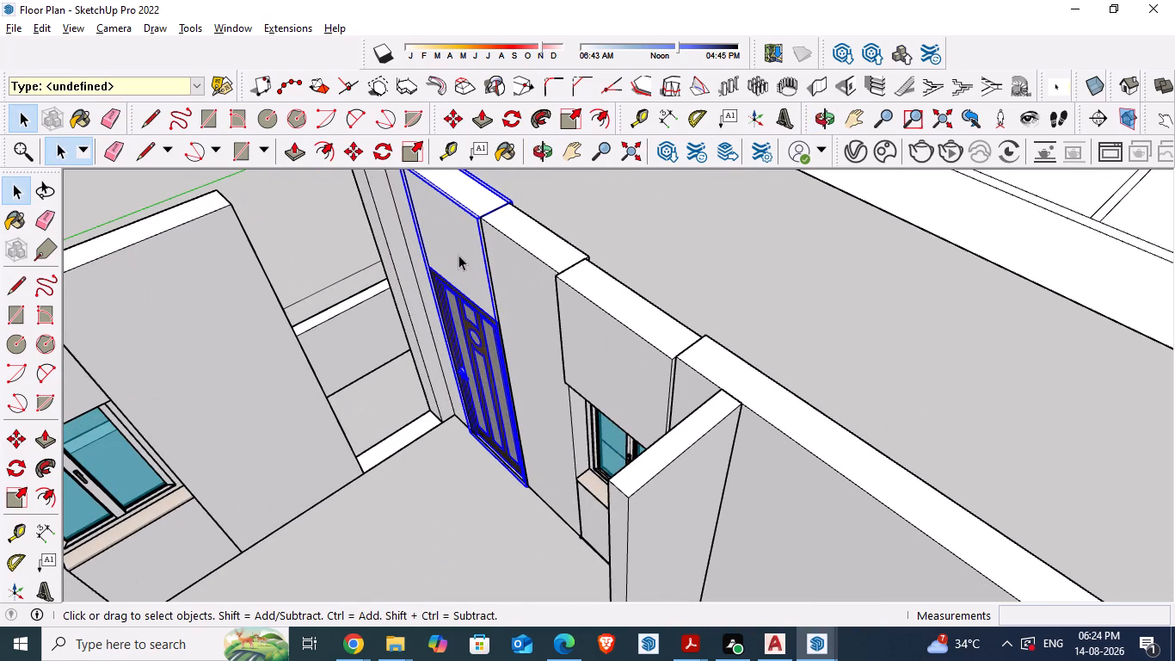
key("m")
left_click_drag(440, 274, 348, 265)
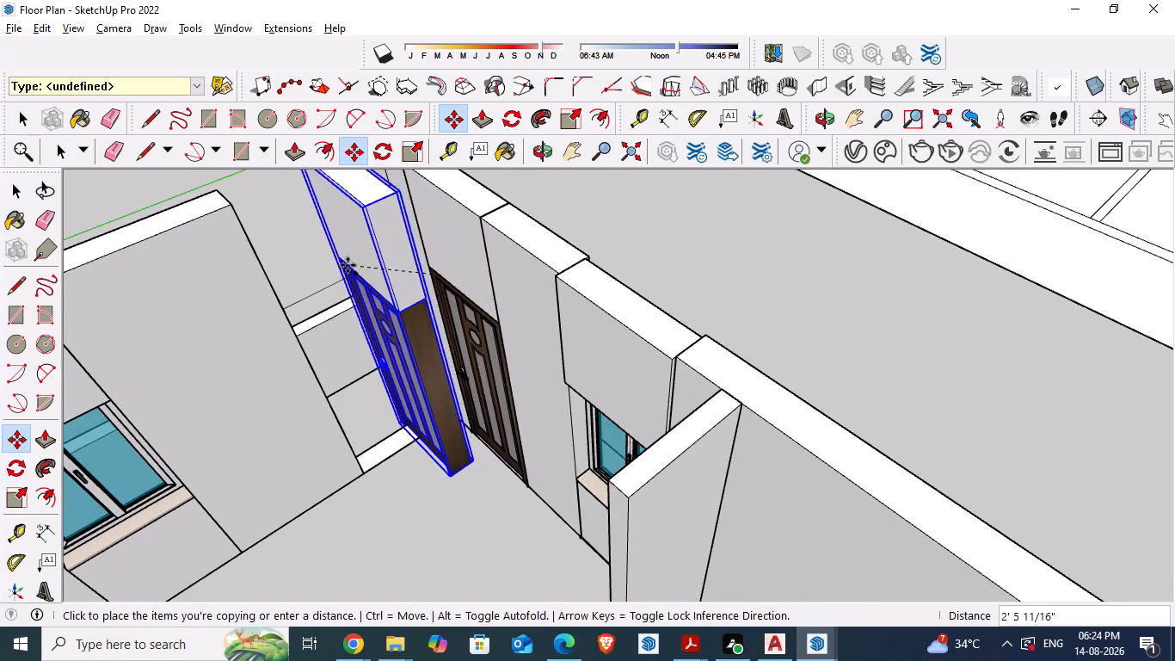
left_click_drag(348, 265, 277, 201)
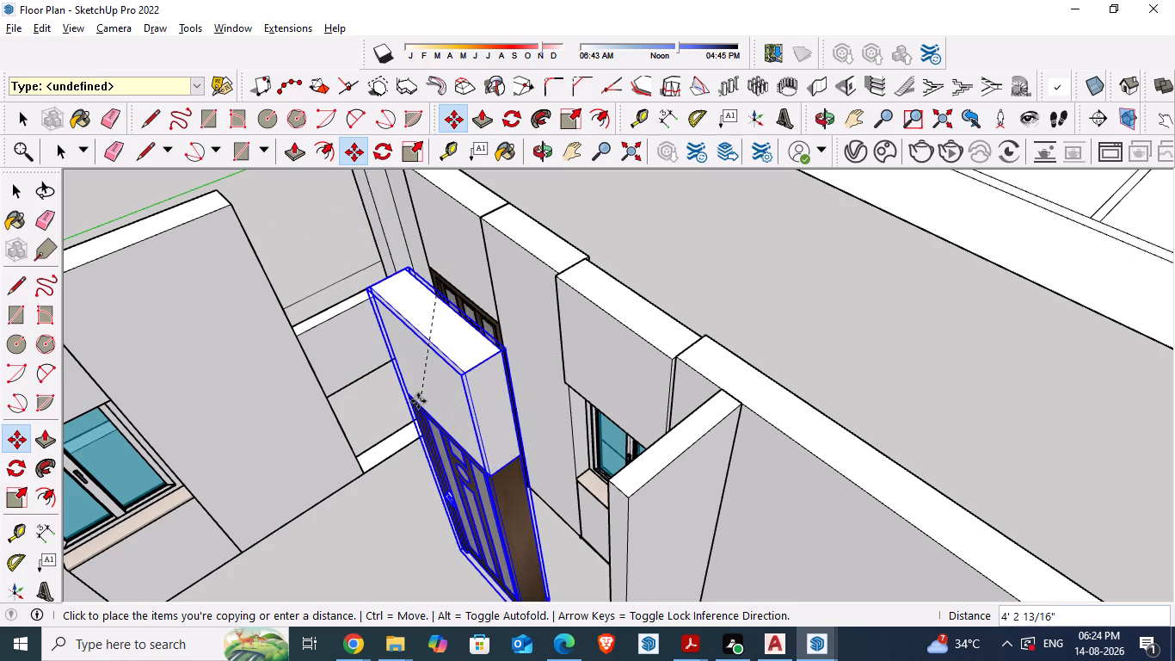
left_click(418, 401)
Hide the house walls component, leaving the doors, windows and floor outlines in view.
middle_click_drag(405, 516, 516, 417)
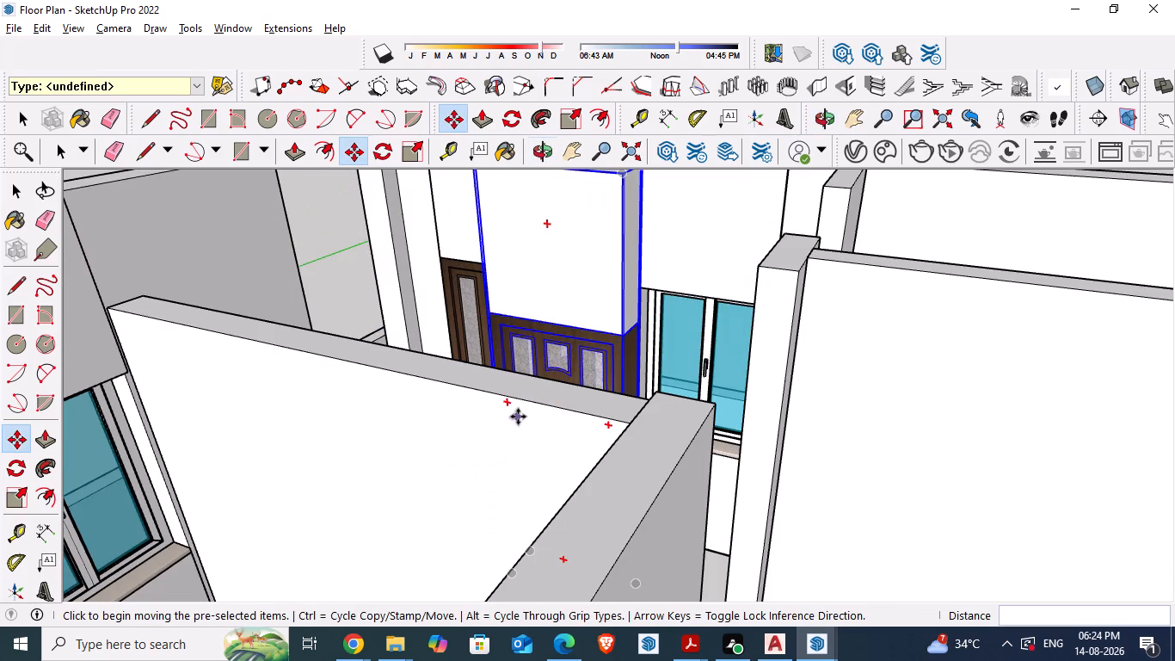
key("space")
left_click(480, 442)
right_click(480, 442)
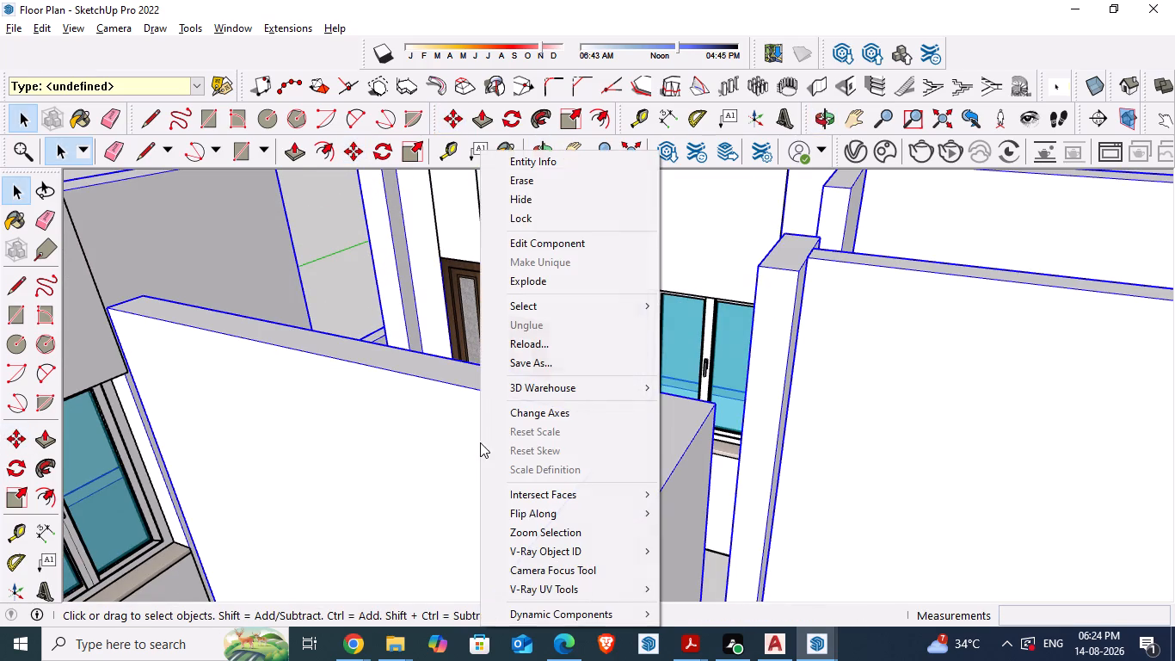
left_click(501, 198)
scroll(526, 390, "down", 1)
middle_click_drag(523, 408, 539, 409)
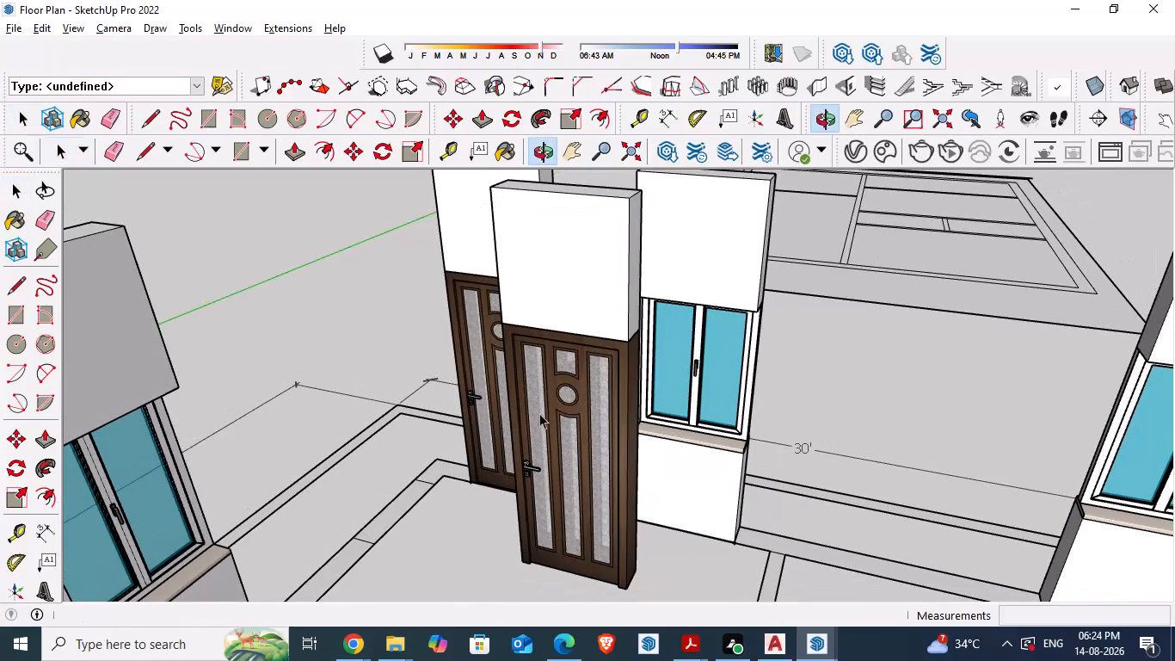
Check the door positions in the floor plan PDF in Acrobat, and return to the Floor Plan model in SketchUp.
key("alt+Tab")
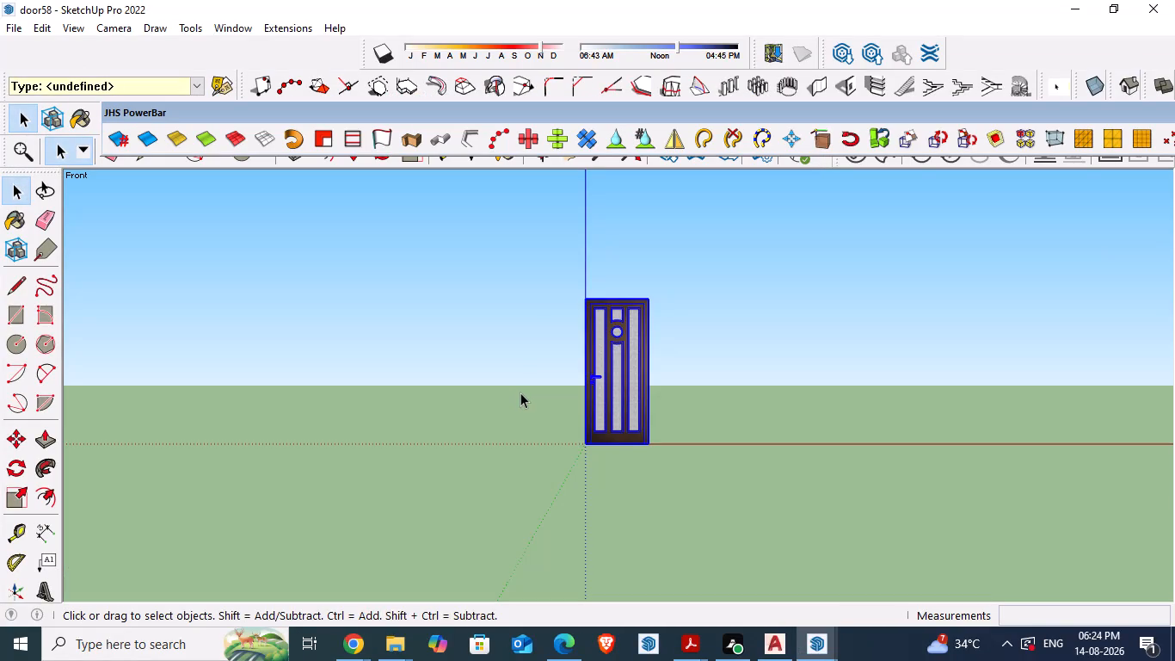
scroll(516, 348, "down", 2)
key("alt+Tab")
key("alt+Tab")
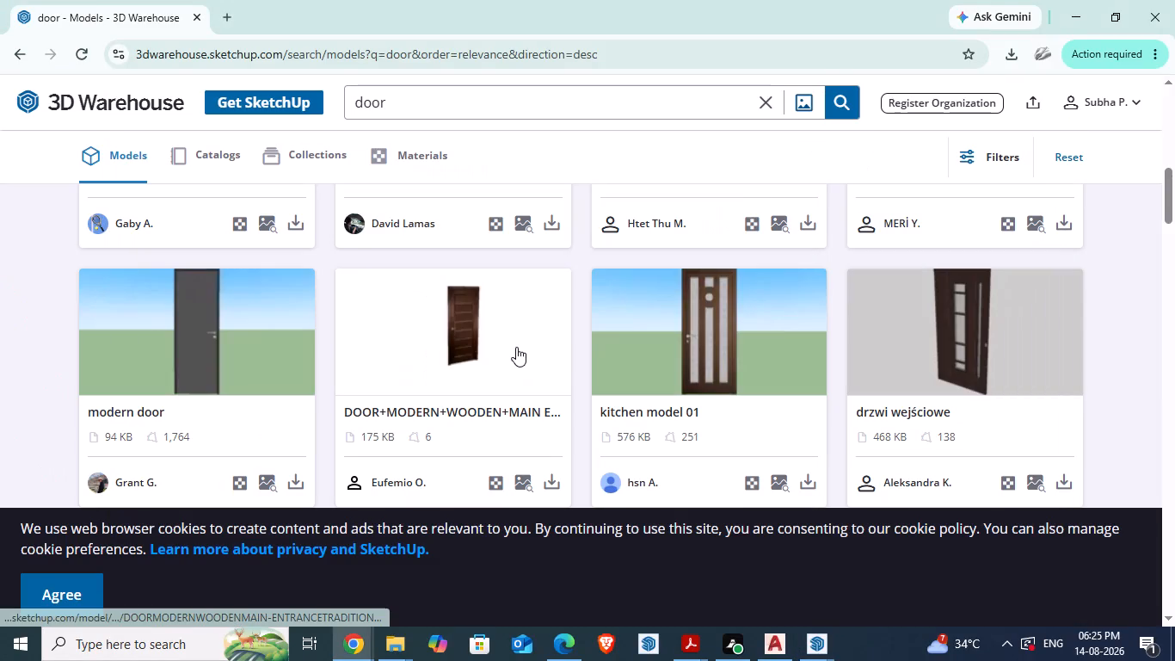
left_click(808, 640)
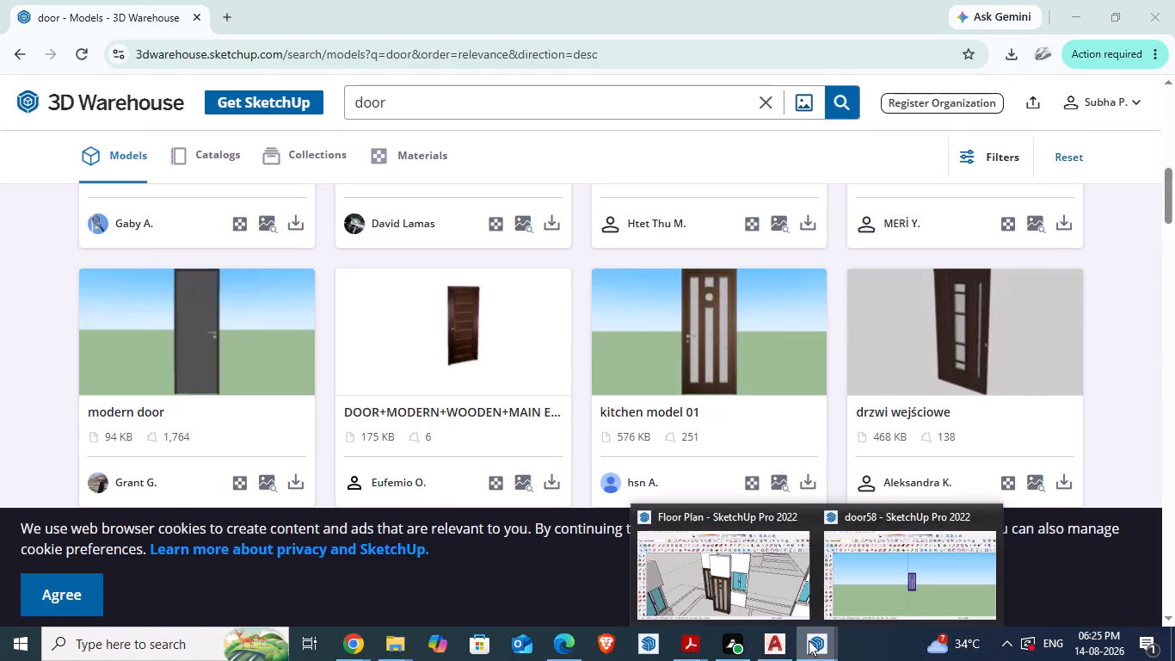
left_click(763, 587)
scroll(485, 373, "down", 7)
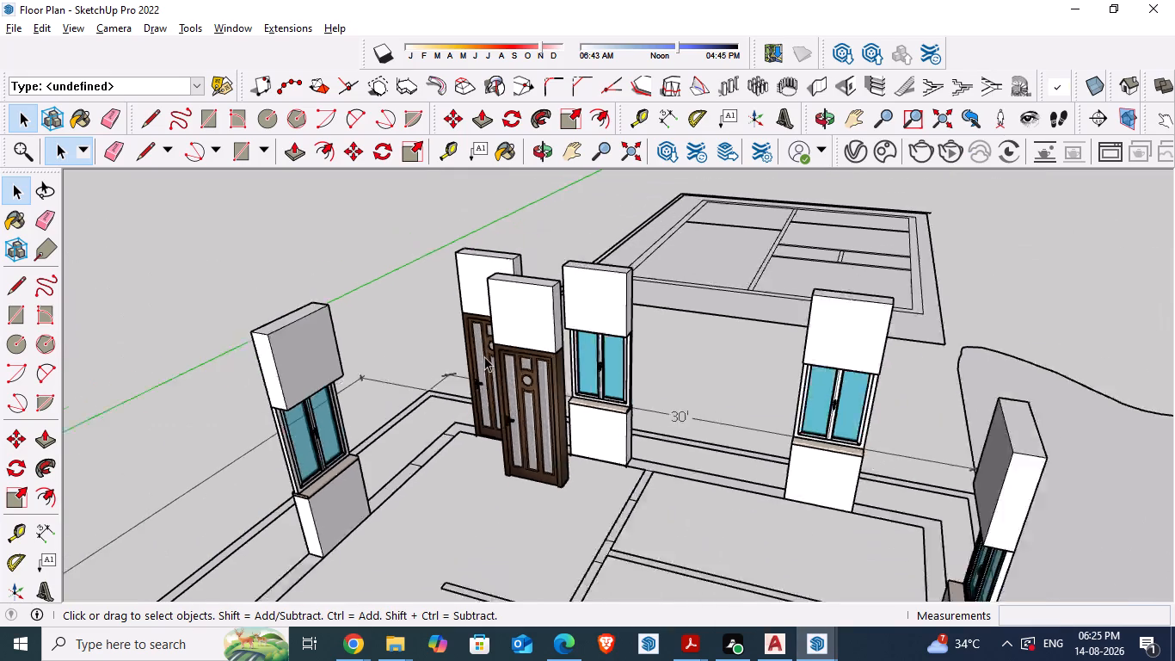
scroll(484, 356, "down", 10)
left_click(677, 644)
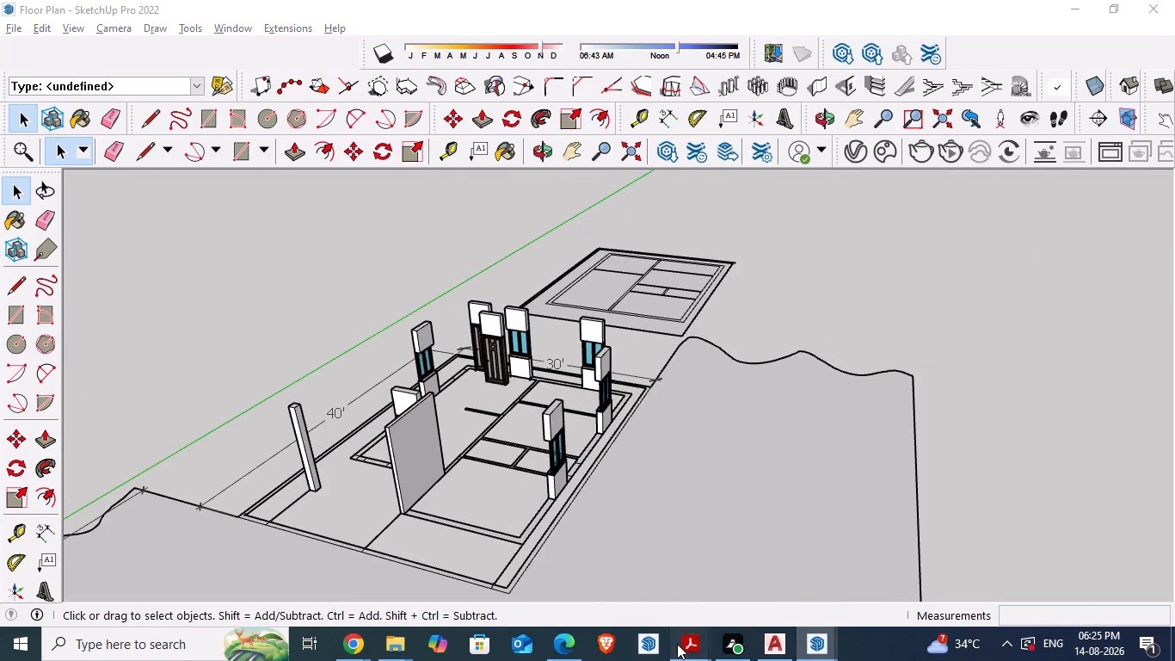
left_click(642, 568)
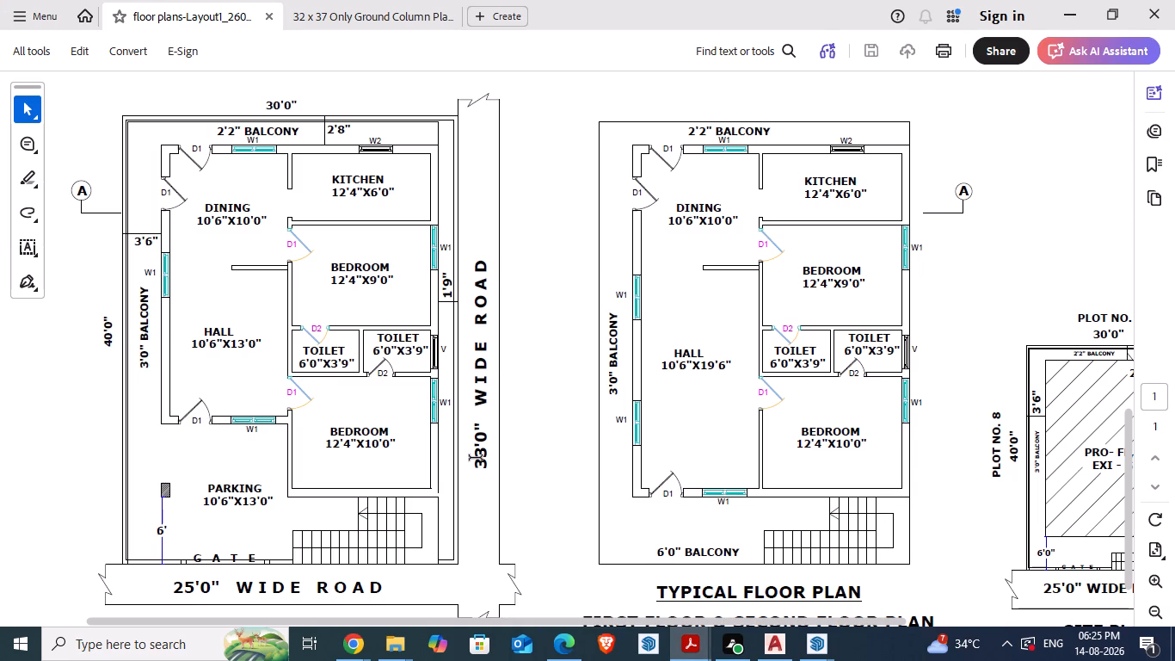
left_click(660, 640)
left_click(814, 642)
left_click(760, 571)
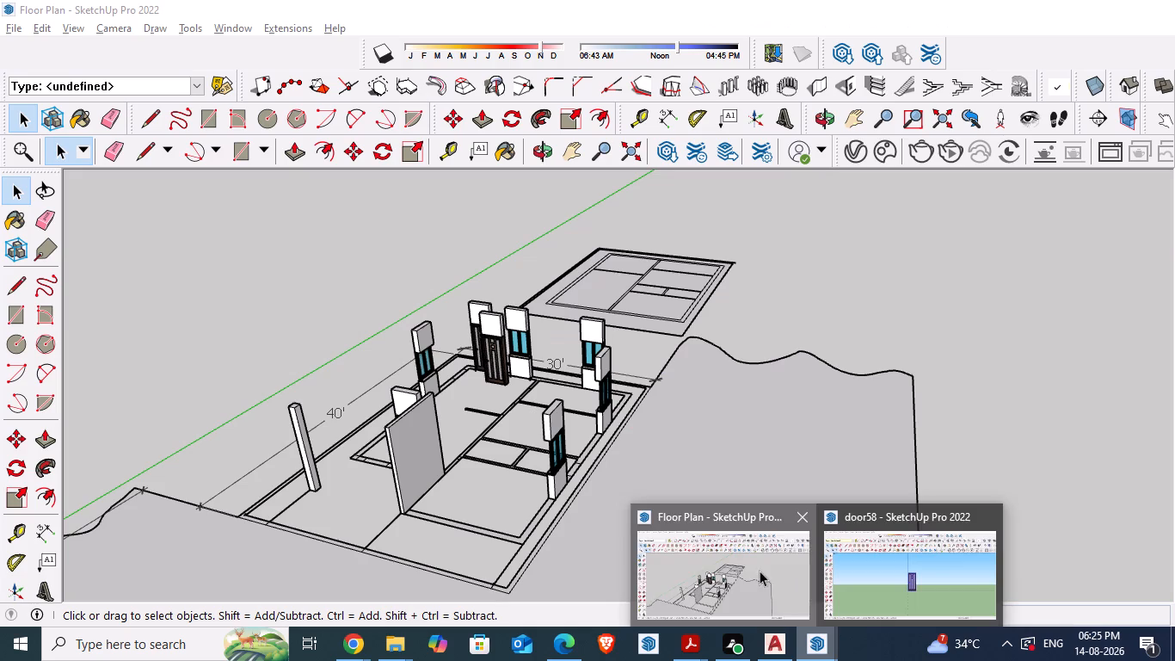
Move the copied door about 1' 9" across the dining area floor, near the corner of the wall outline.
middle_click_drag(477, 398, 985, 450)
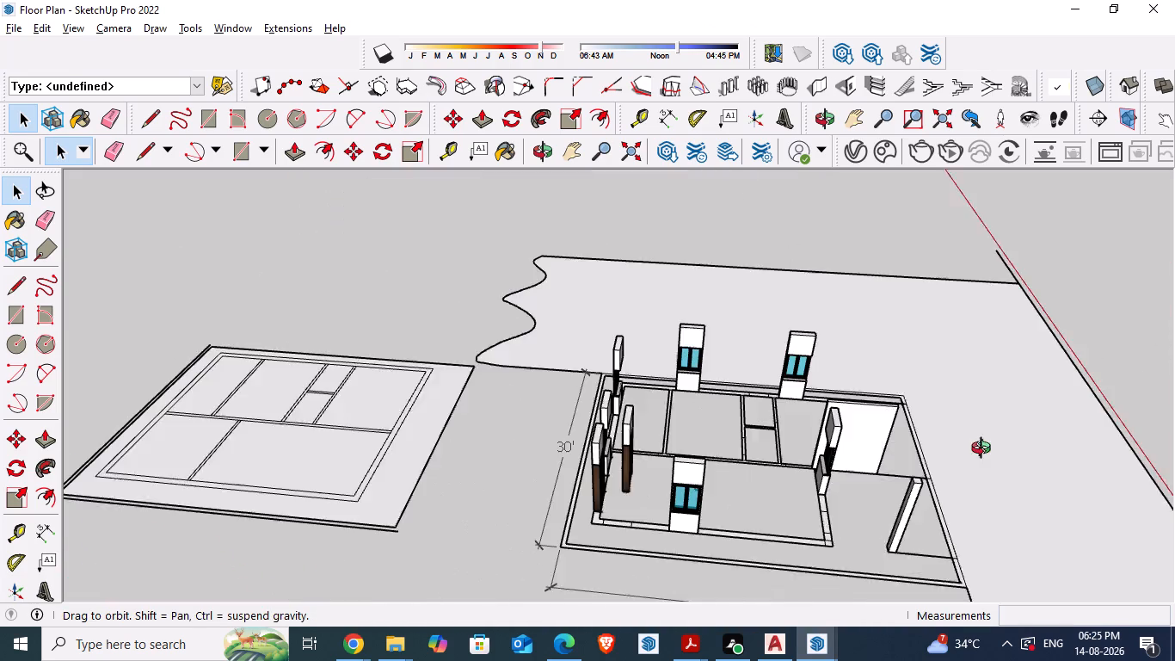
middle_click_drag(985, 450, 994, 438)
scroll(726, 480, "up", 5)
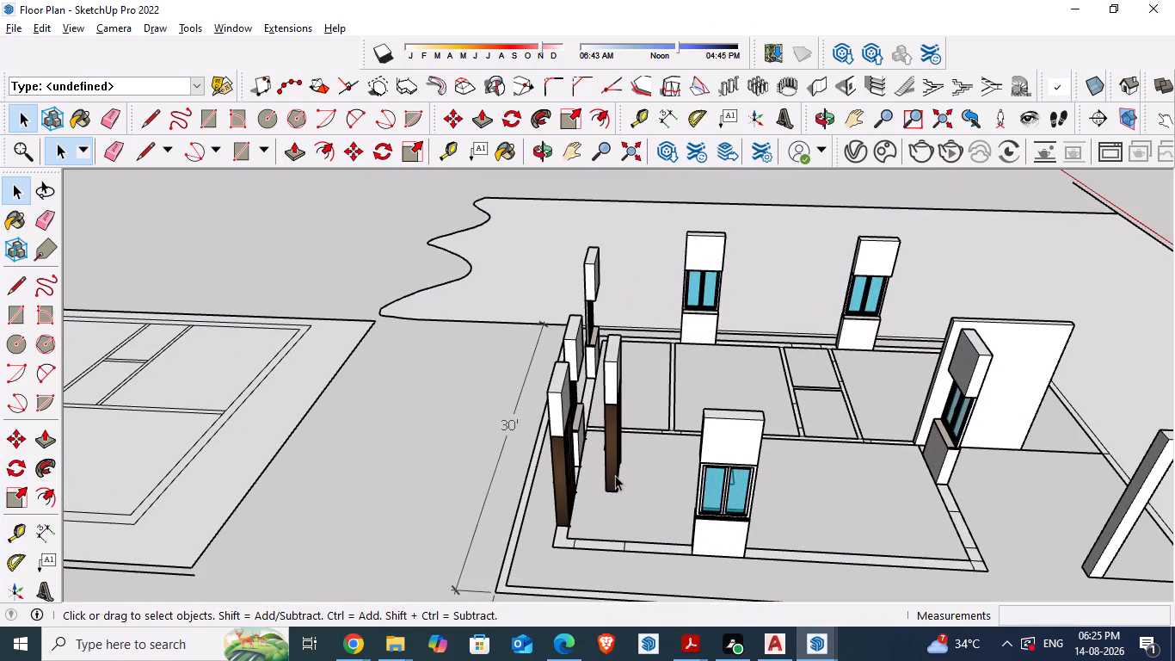
left_click(615, 475)
key("m")
left_click_drag(616, 475, 602, 500)
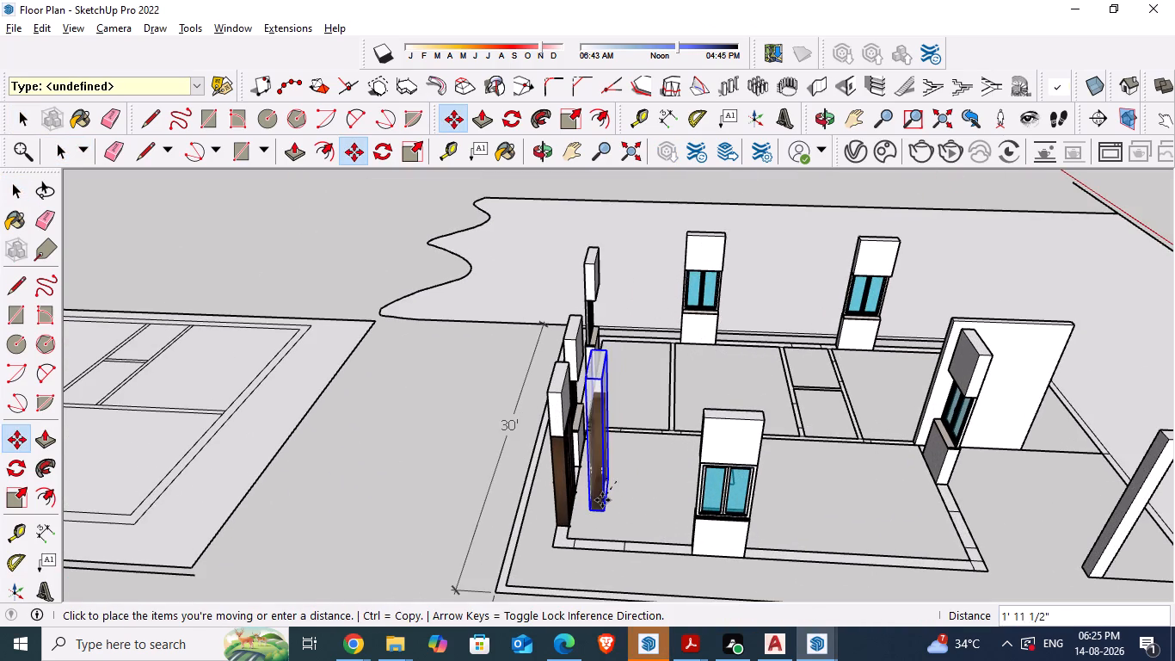
left_click_drag(602, 500, 601, 503)
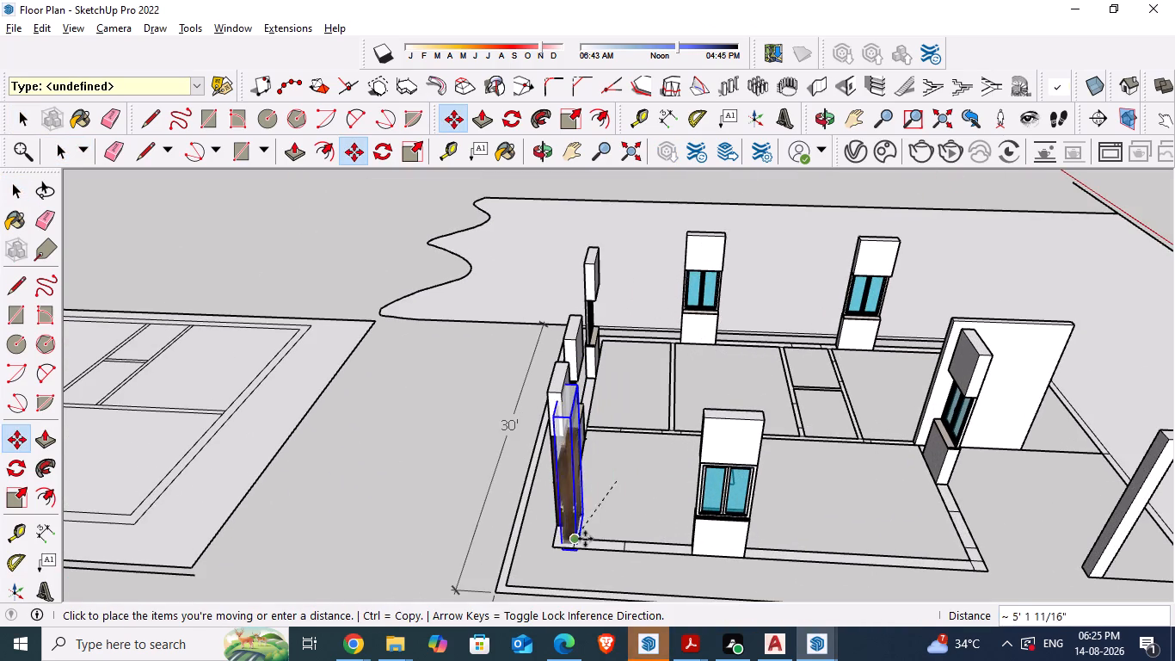
left_click(615, 500)
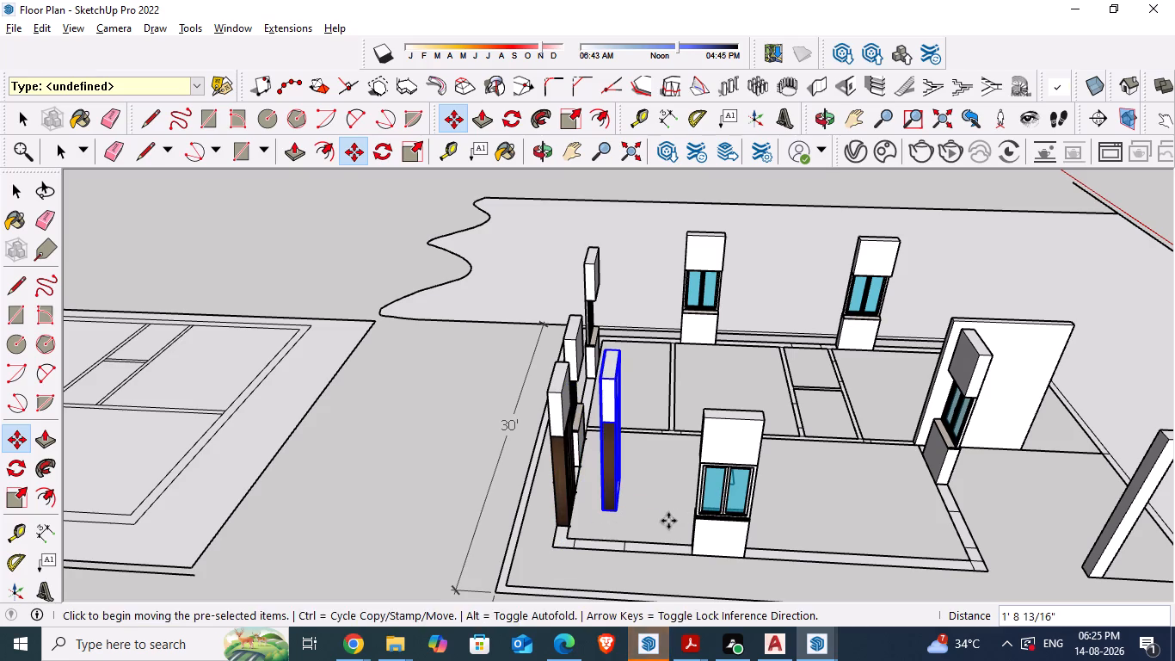
middle_click_drag(668, 521, 537, 515)
key("space")
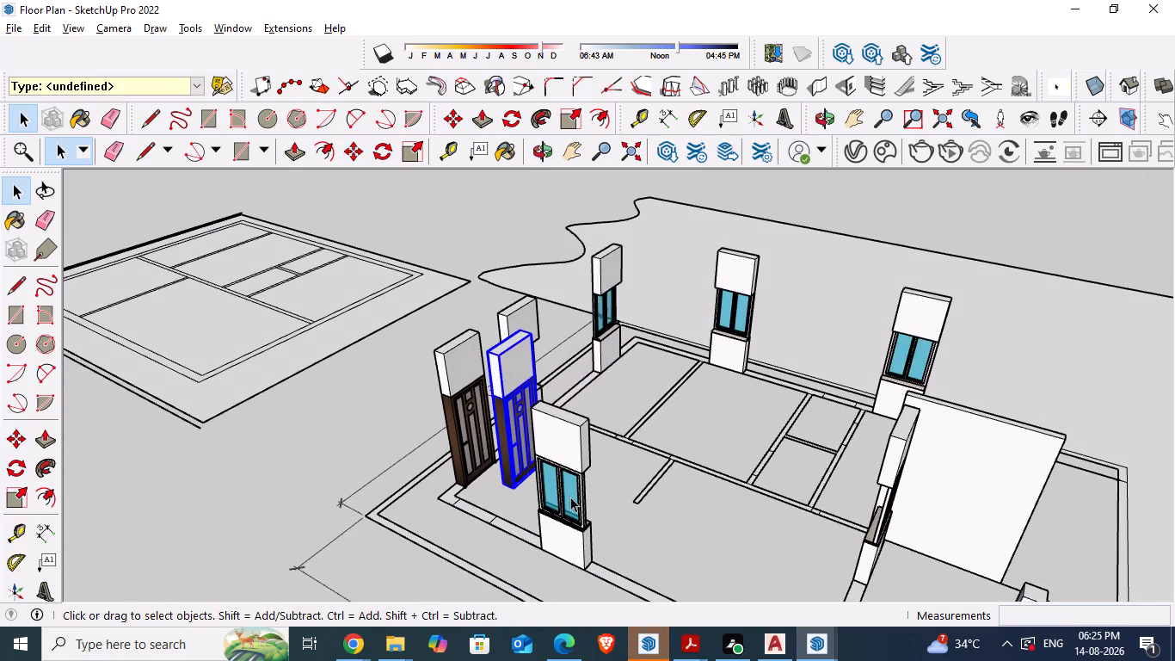
Hide the windows together with their wall pieces, keeping the two doors in view.
left_click(570, 496)
right_click(570, 496)
left_click(617, 66)
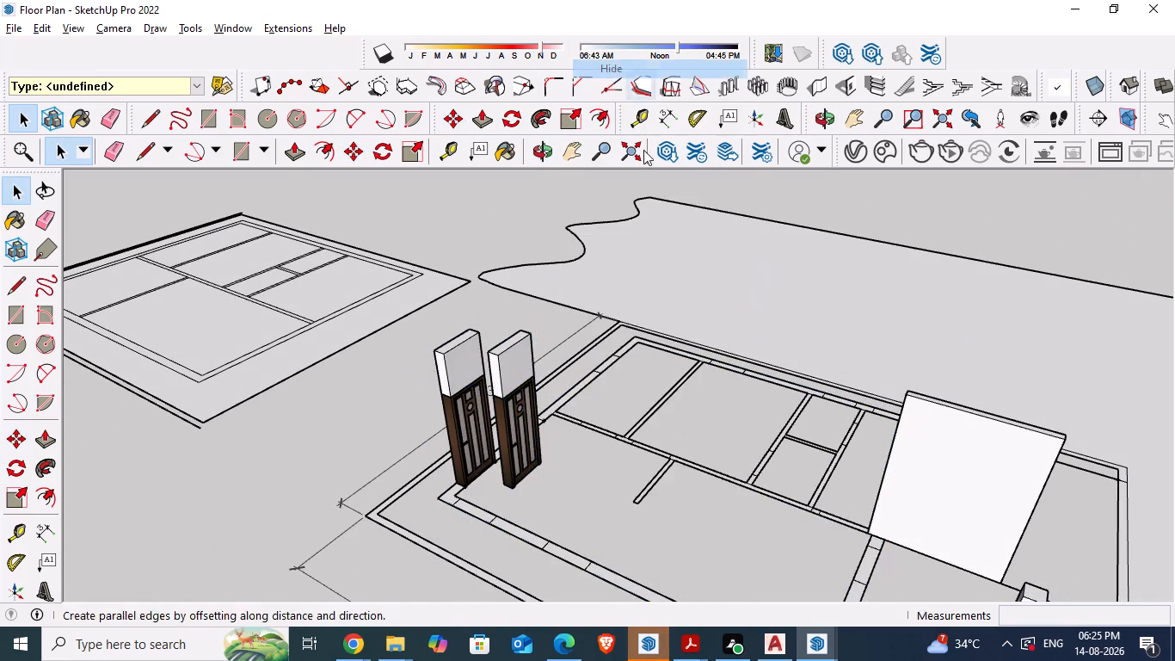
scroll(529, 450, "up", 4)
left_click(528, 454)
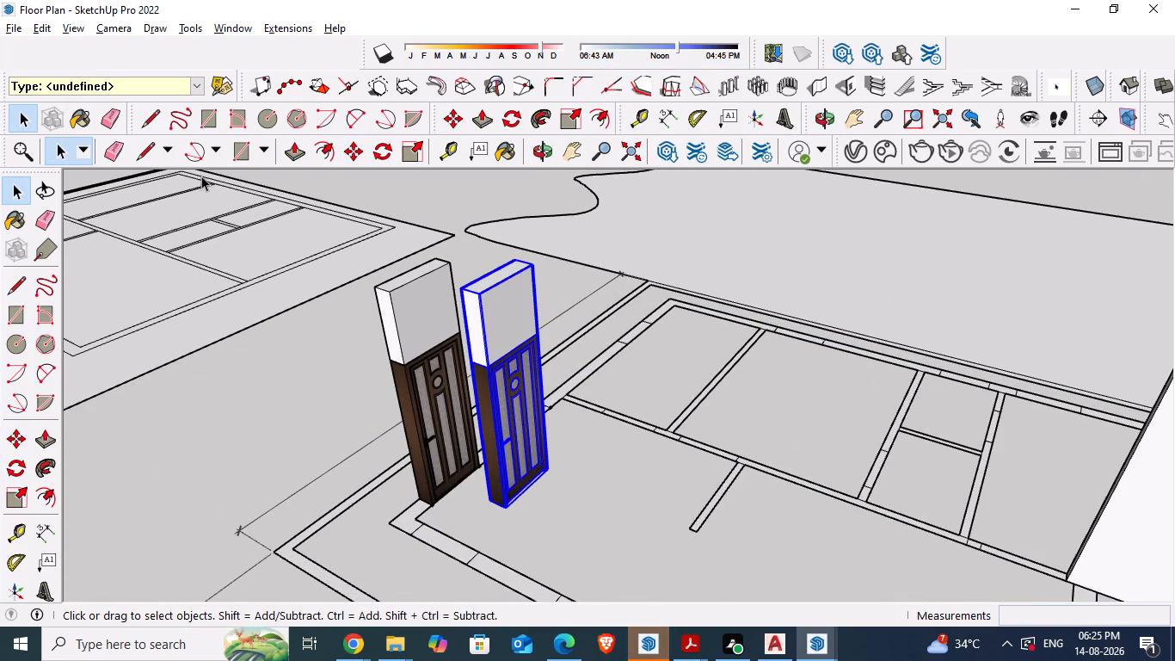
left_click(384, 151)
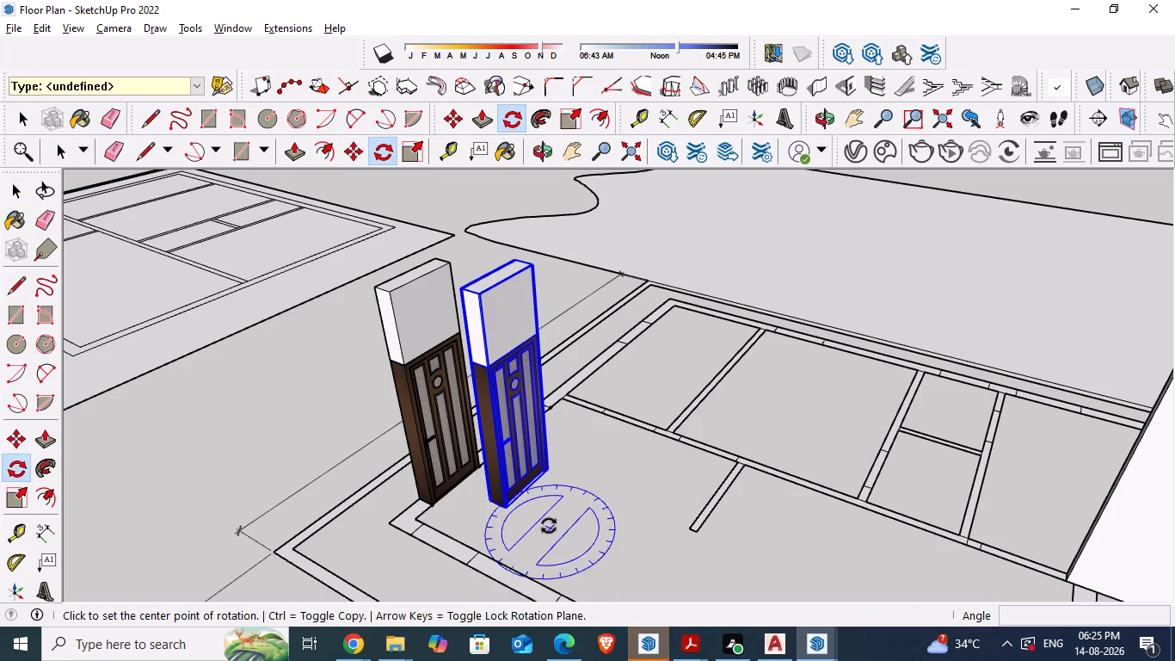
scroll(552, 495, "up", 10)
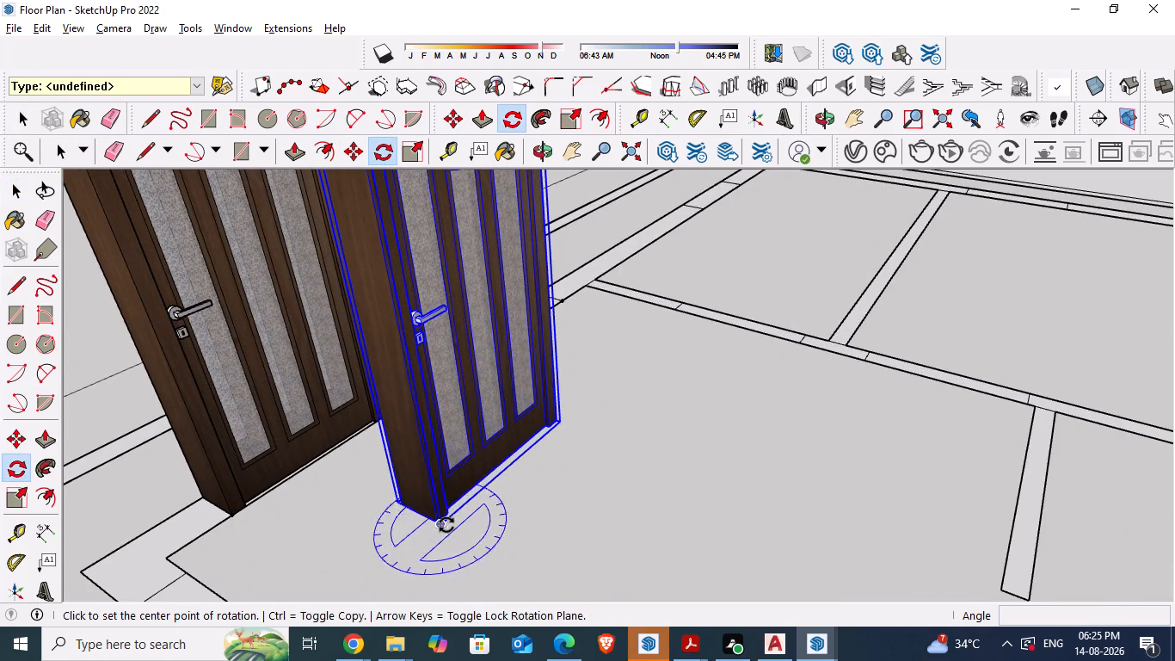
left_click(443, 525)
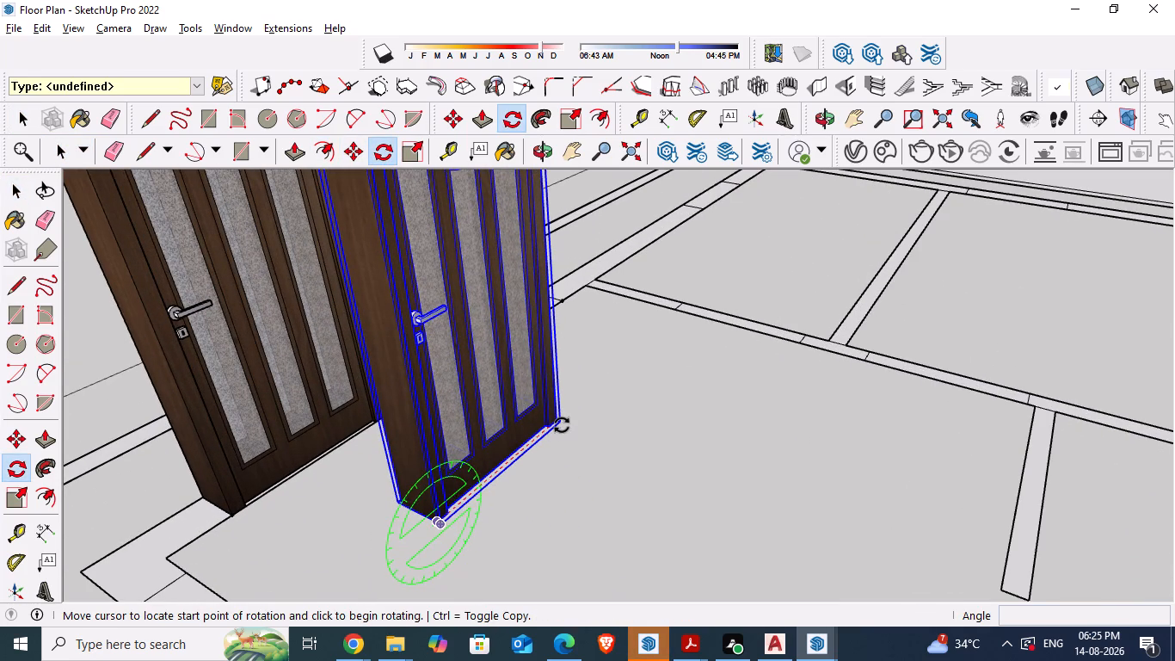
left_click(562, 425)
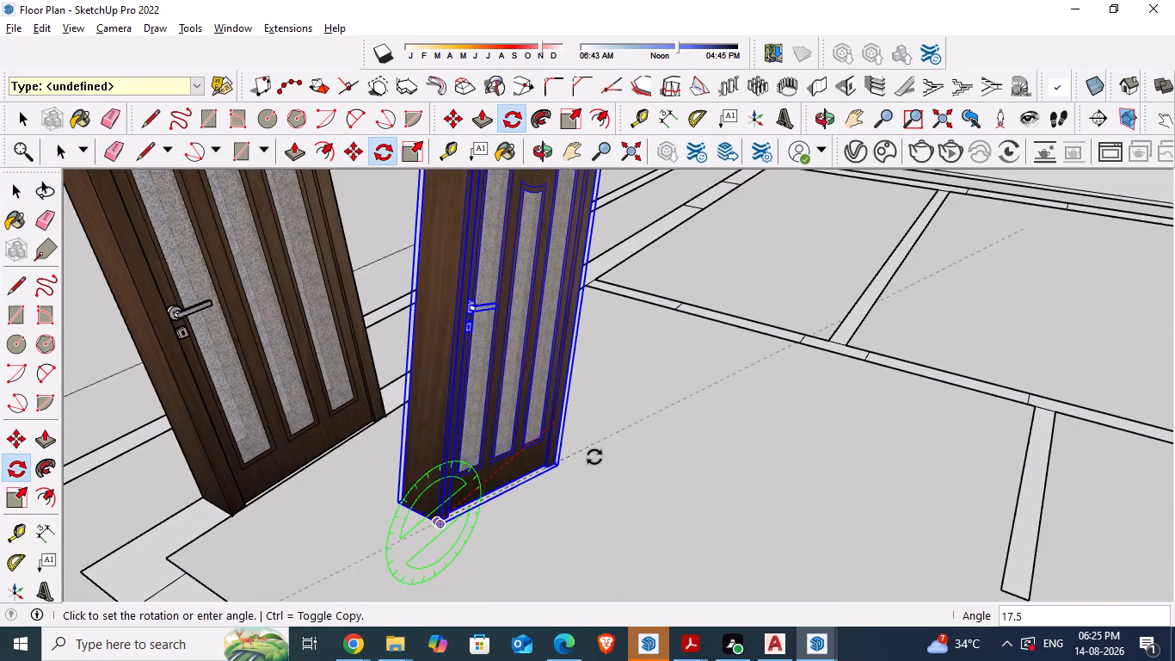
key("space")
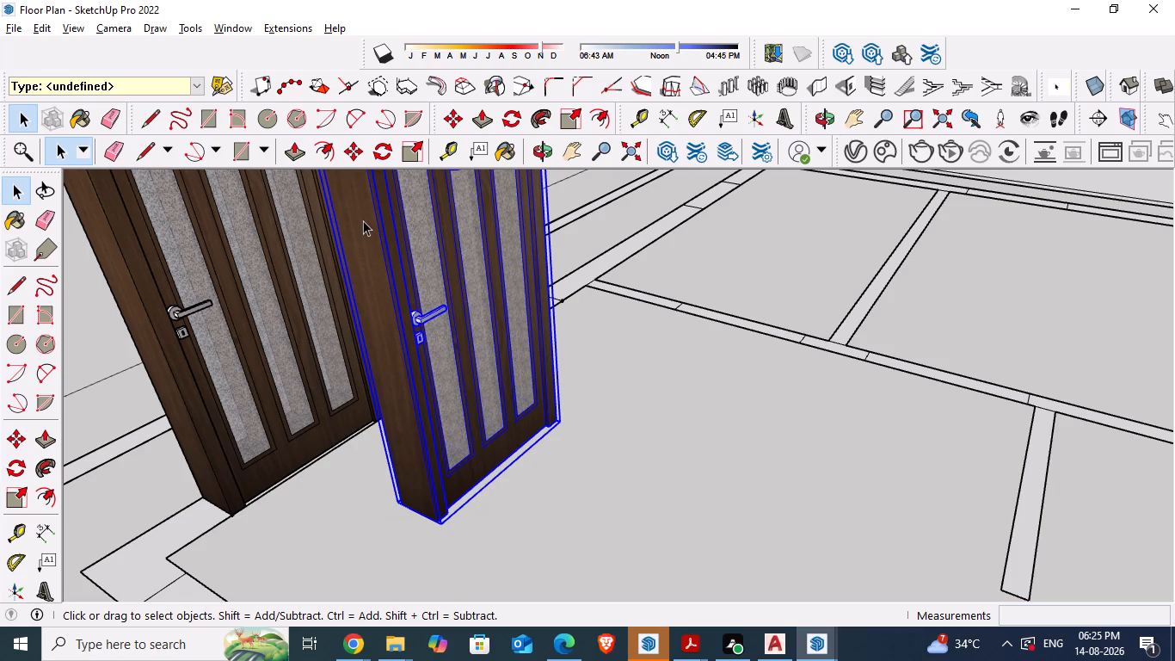
Rotate the copied door 90 degrees on the floor plane about its bottom corner.
left_click(382, 151)
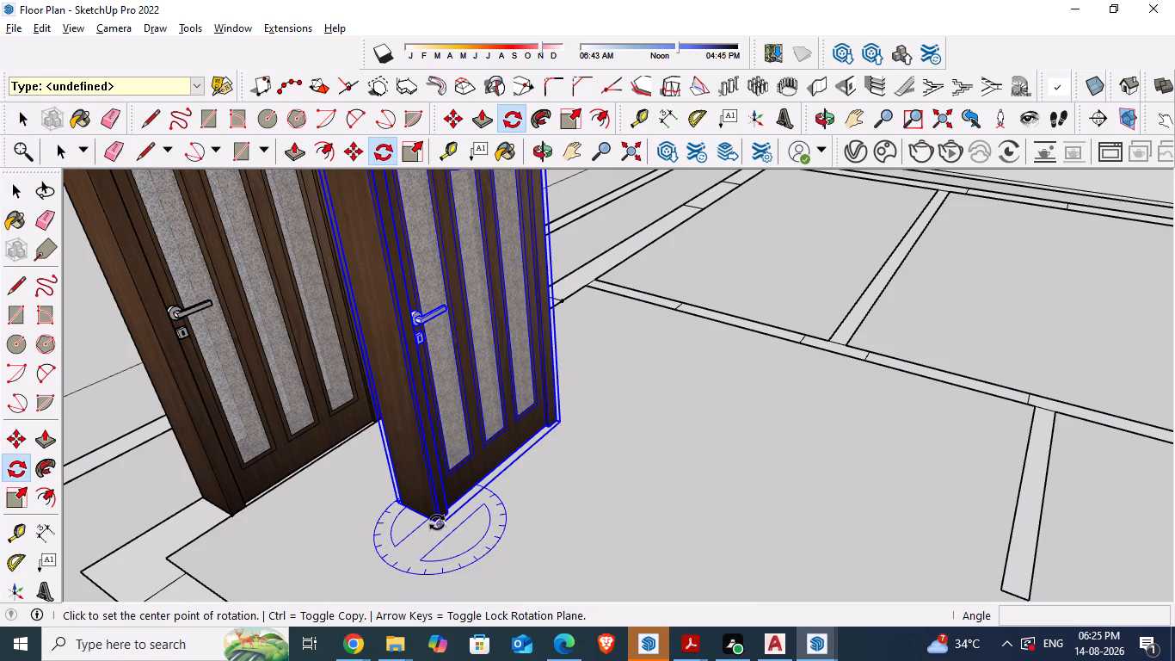
left_click(437, 522)
left_click(559, 423)
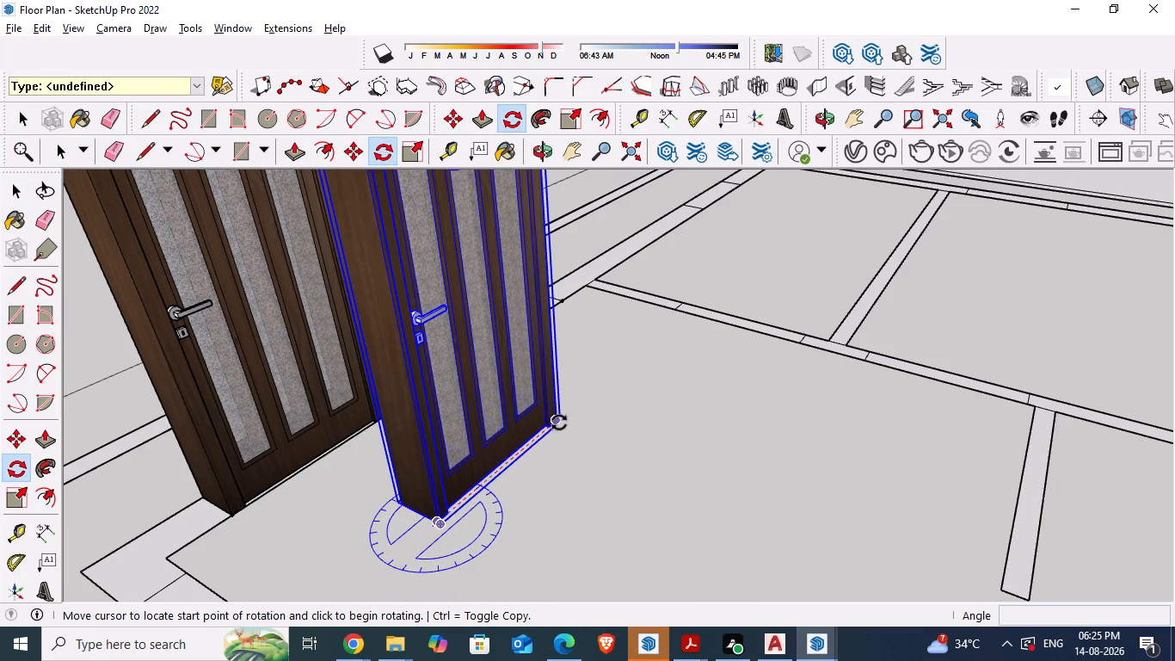
type("90")
key("Return")
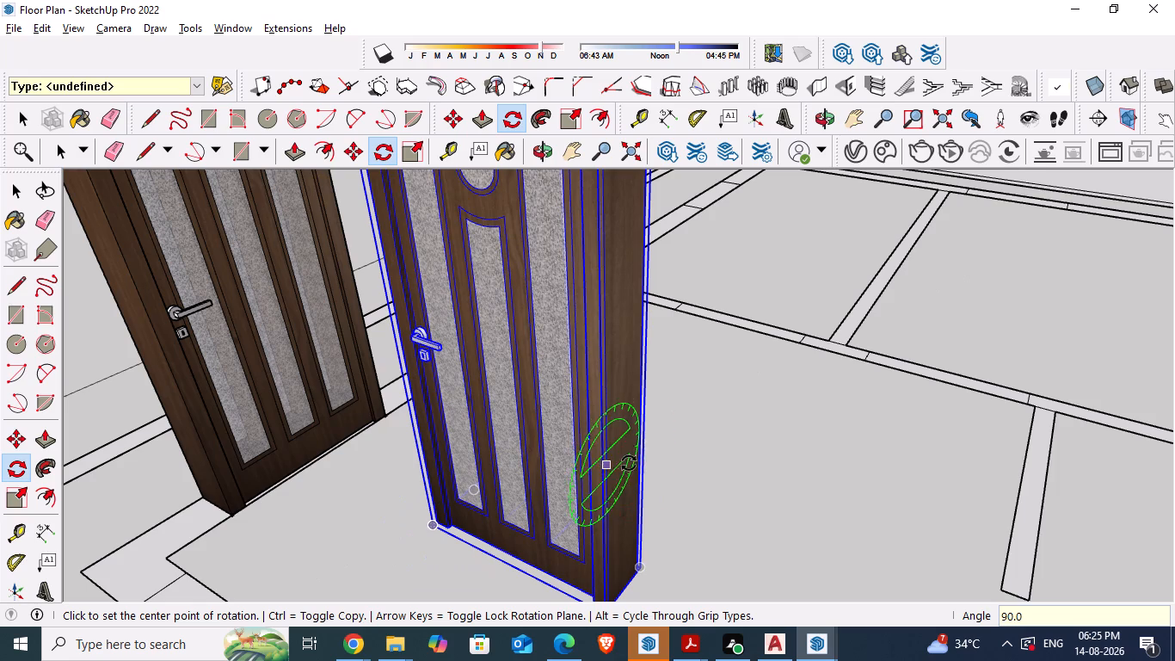
scroll(587, 386, "down", 2)
key("space")
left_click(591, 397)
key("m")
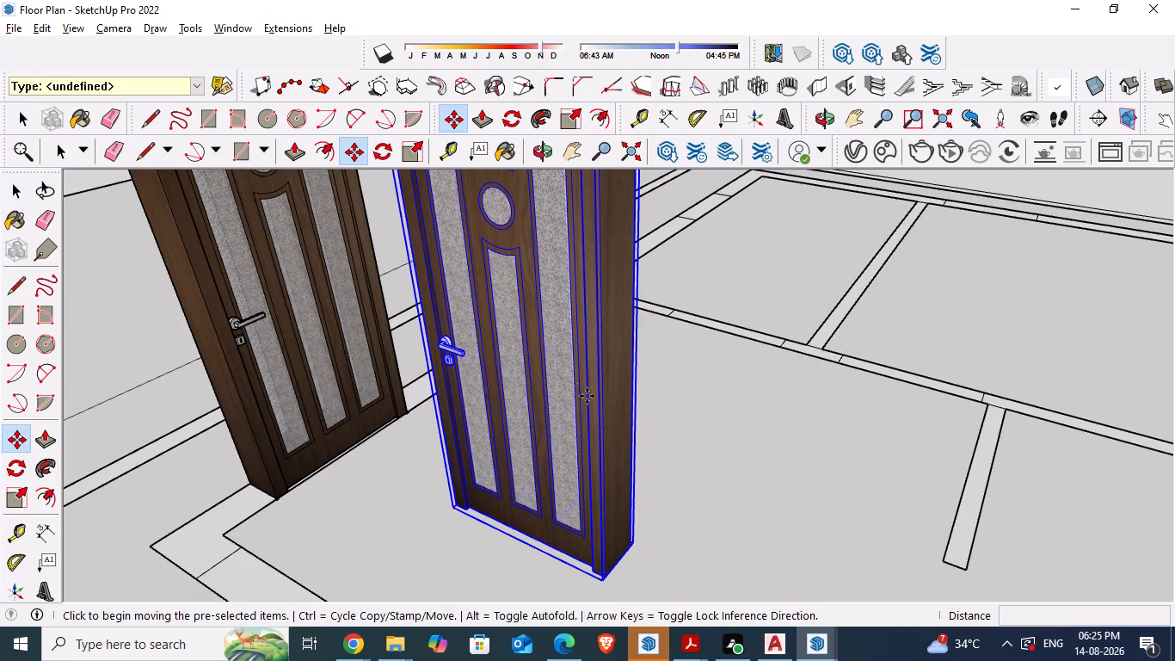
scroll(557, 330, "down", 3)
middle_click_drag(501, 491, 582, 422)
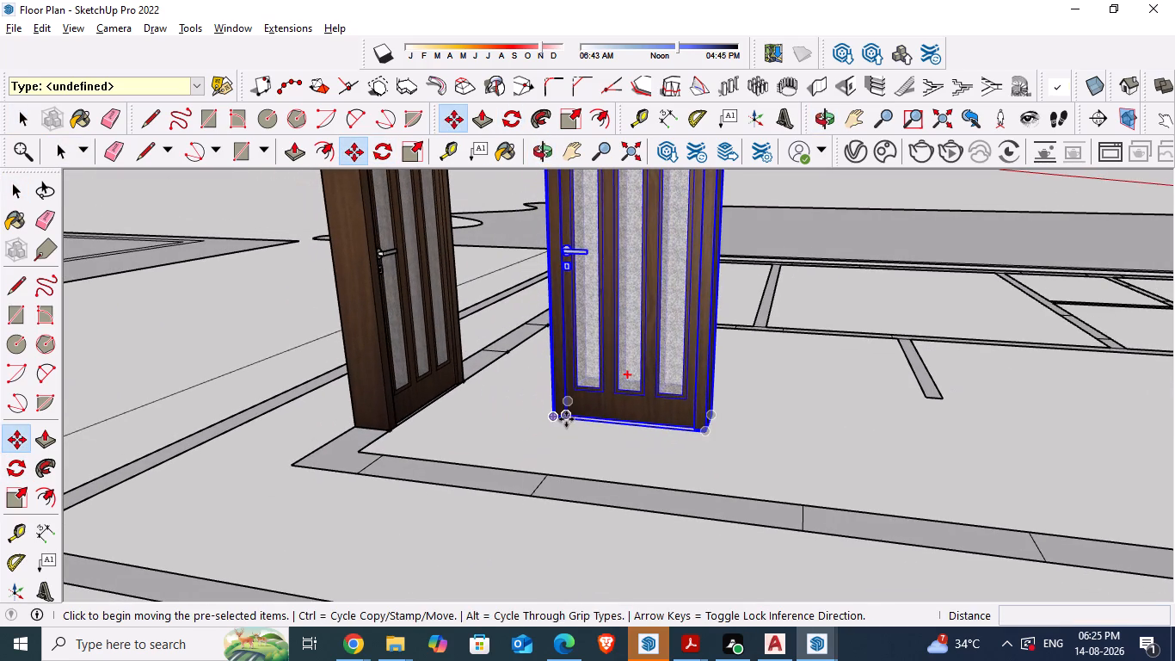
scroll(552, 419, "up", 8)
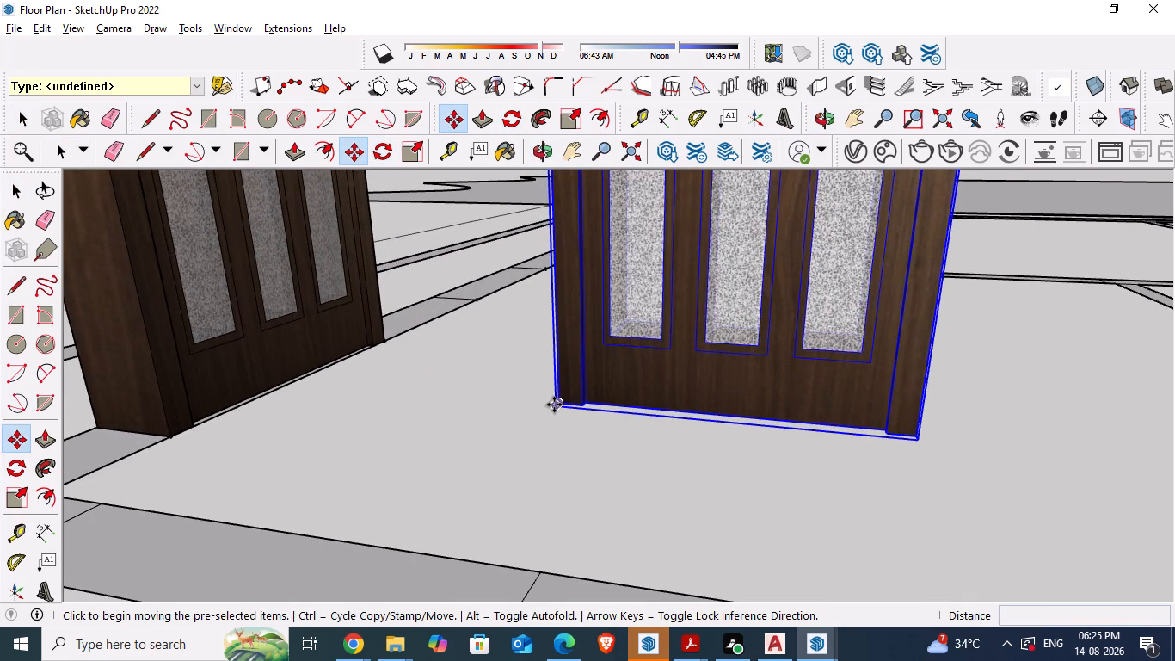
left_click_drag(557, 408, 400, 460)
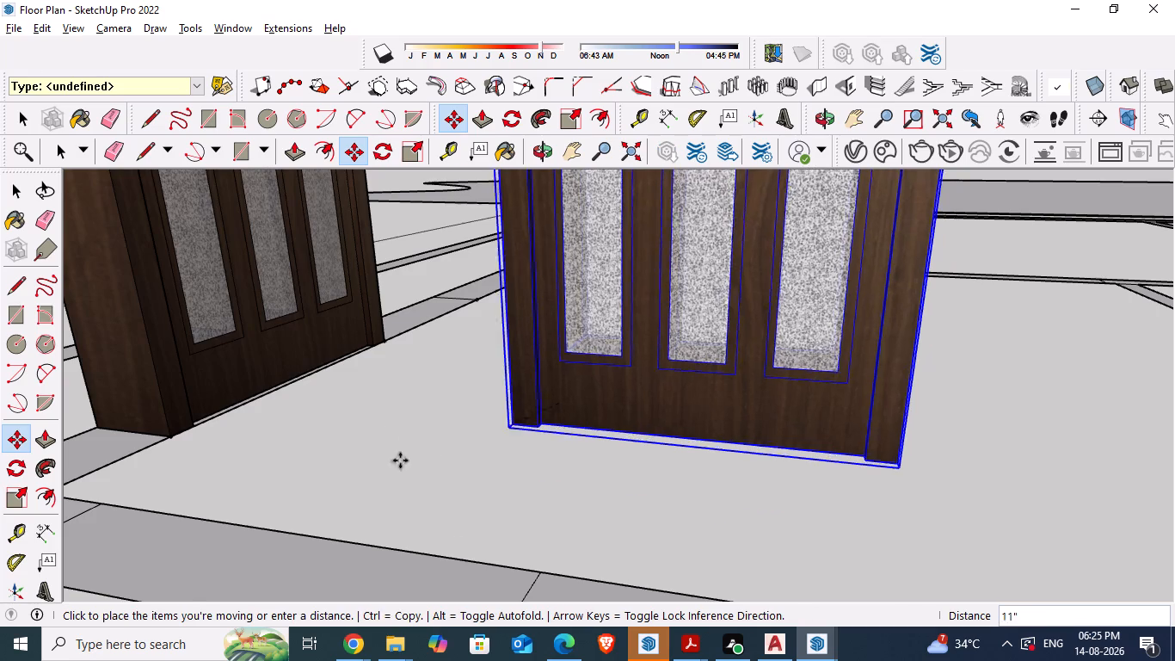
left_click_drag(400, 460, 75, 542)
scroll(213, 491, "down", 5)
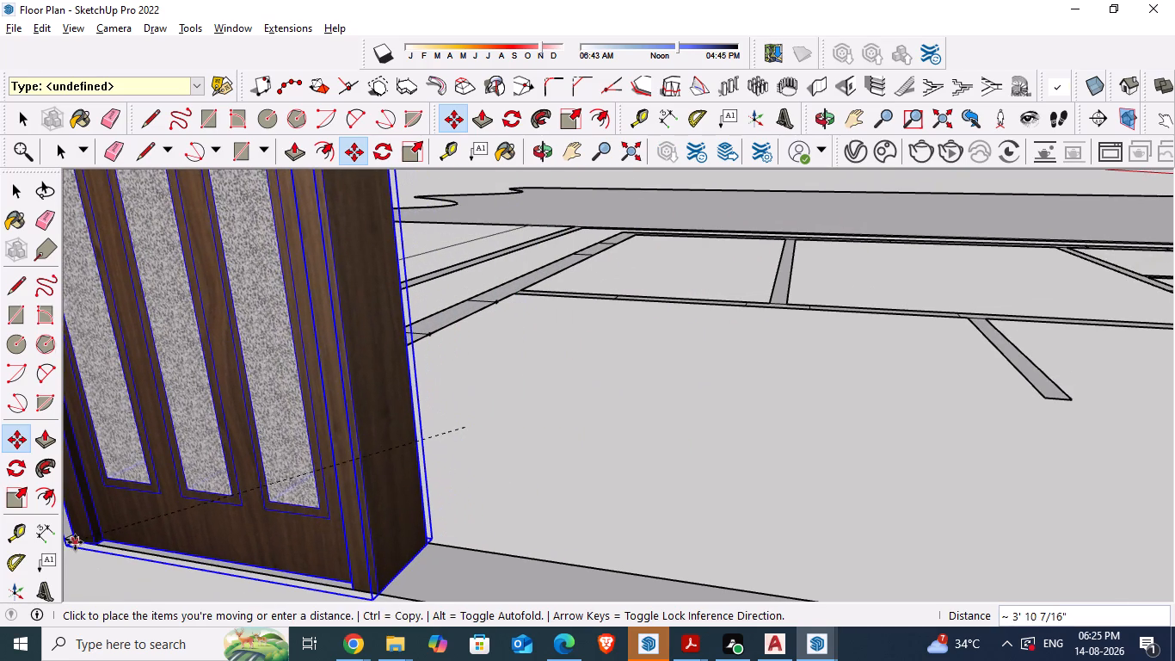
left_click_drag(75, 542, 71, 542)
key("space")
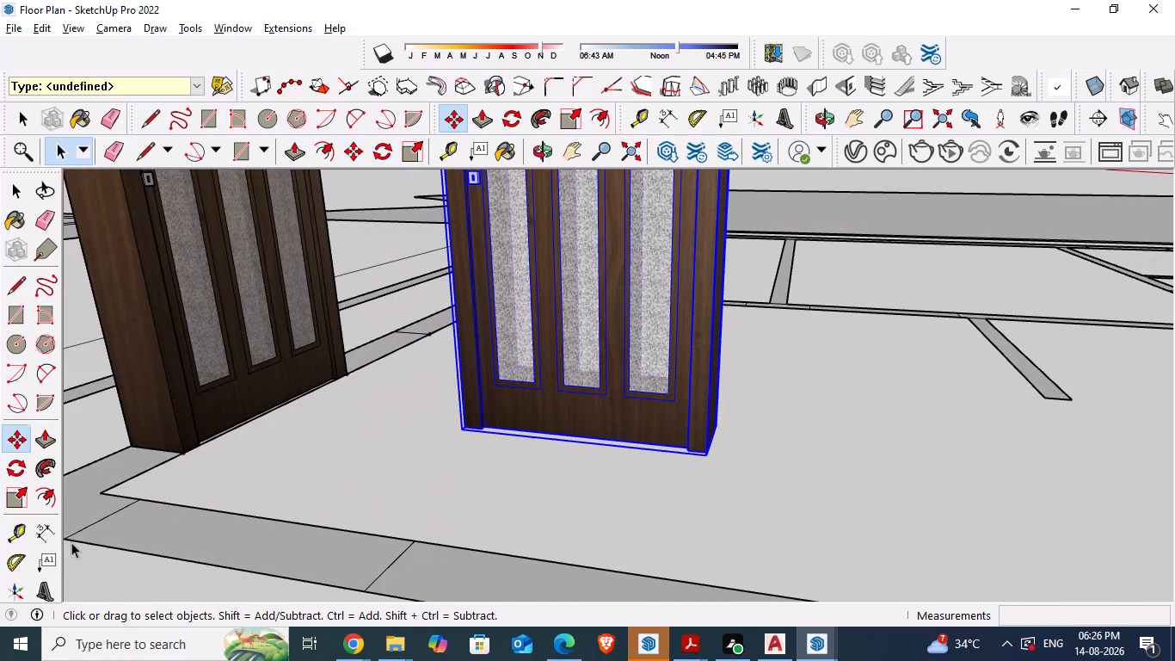
Move the rotated door by its bottom corner onto the door opening in the 40' side wall outline, beside the dining area corner.
scroll(442, 419, "down", 5)
left_click(563, 405)
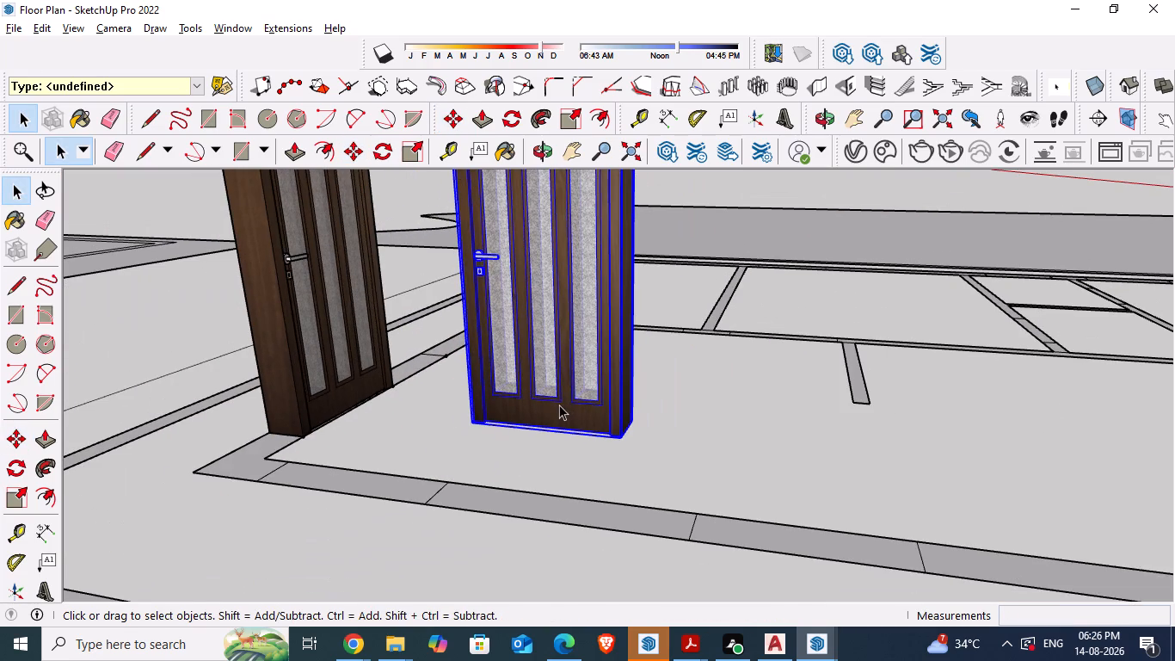
key("m")
left_click_drag(624, 442, 447, 486)
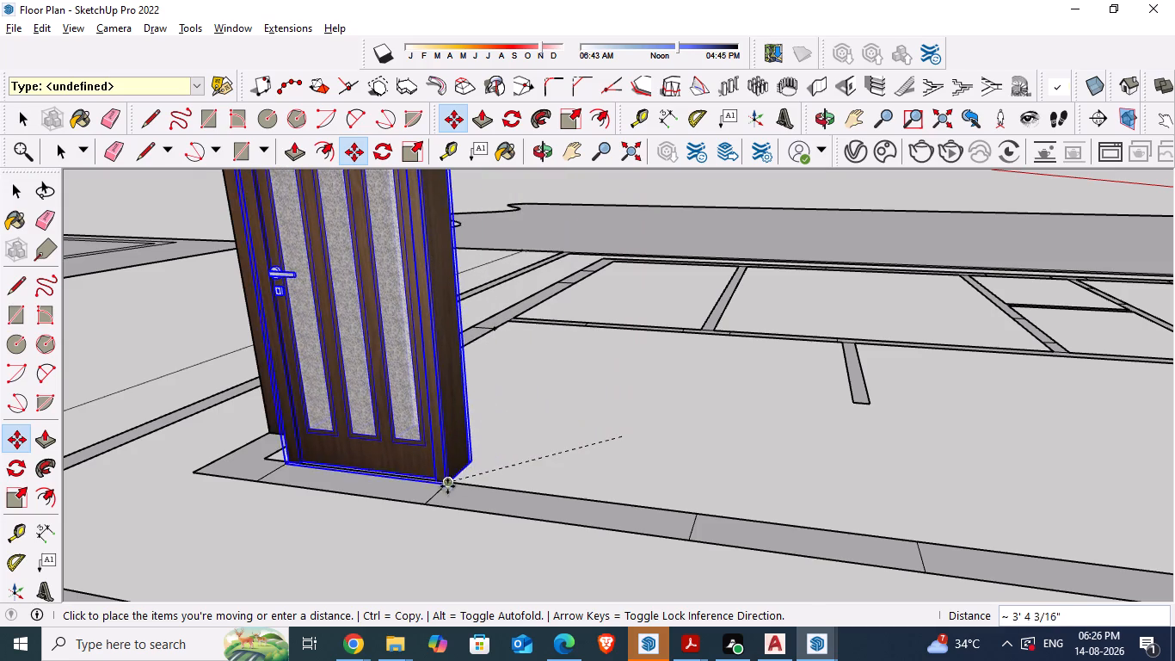
left_click_drag(447, 486, 422, 509)
left_click(421, 509)
key("space")
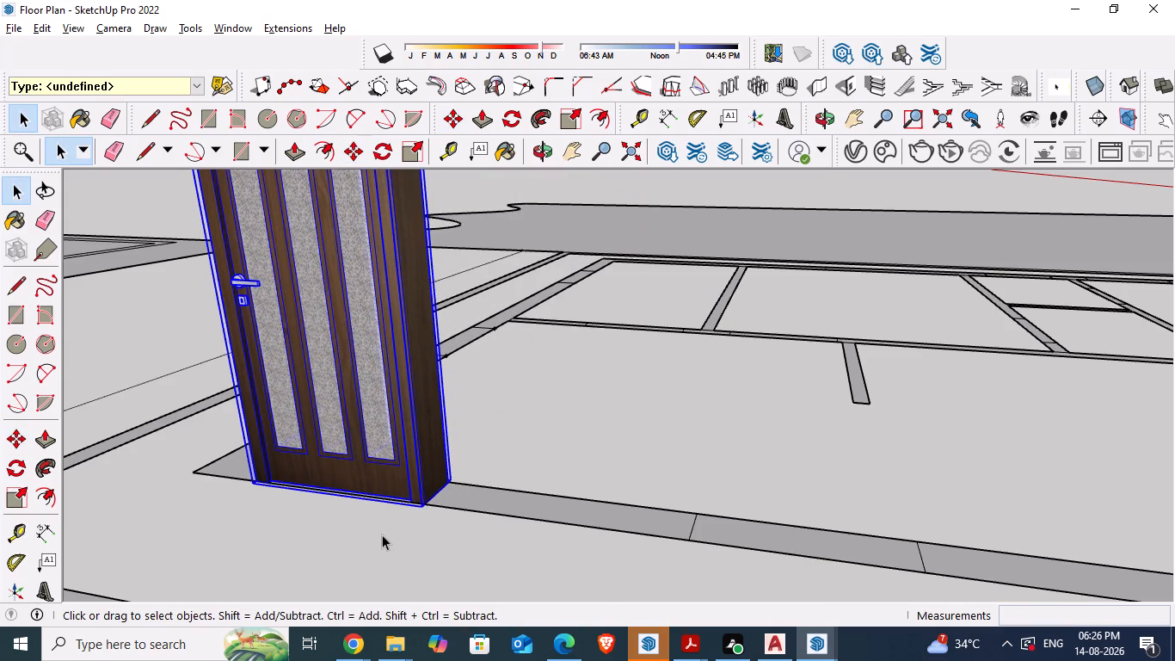
left_click(382, 534)
Unhide all hidden objects and inspect how the two corner doors sit within the house walls.
scroll(450, 519, "down", 3)
middle_click_drag(251, 494, 371, 470)
scroll(604, 470, "down", 2)
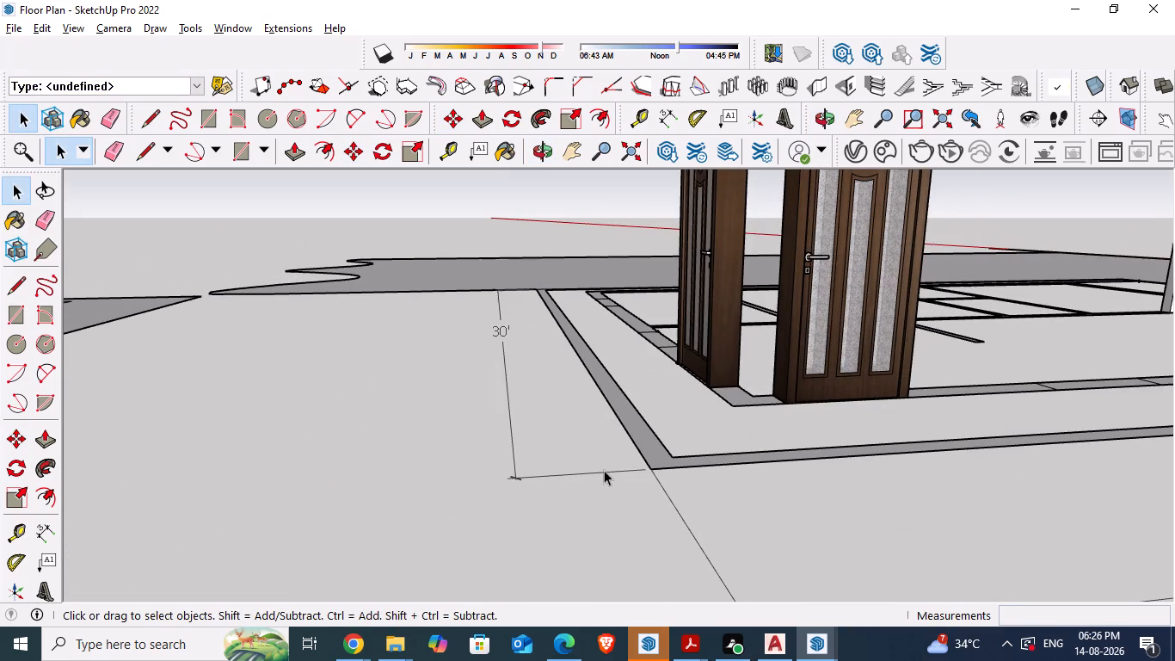
middle_click_drag(757, 465, 659, 503)
scroll(601, 491, "down", 6)
middle_click_drag(756, 489, 414, 508)
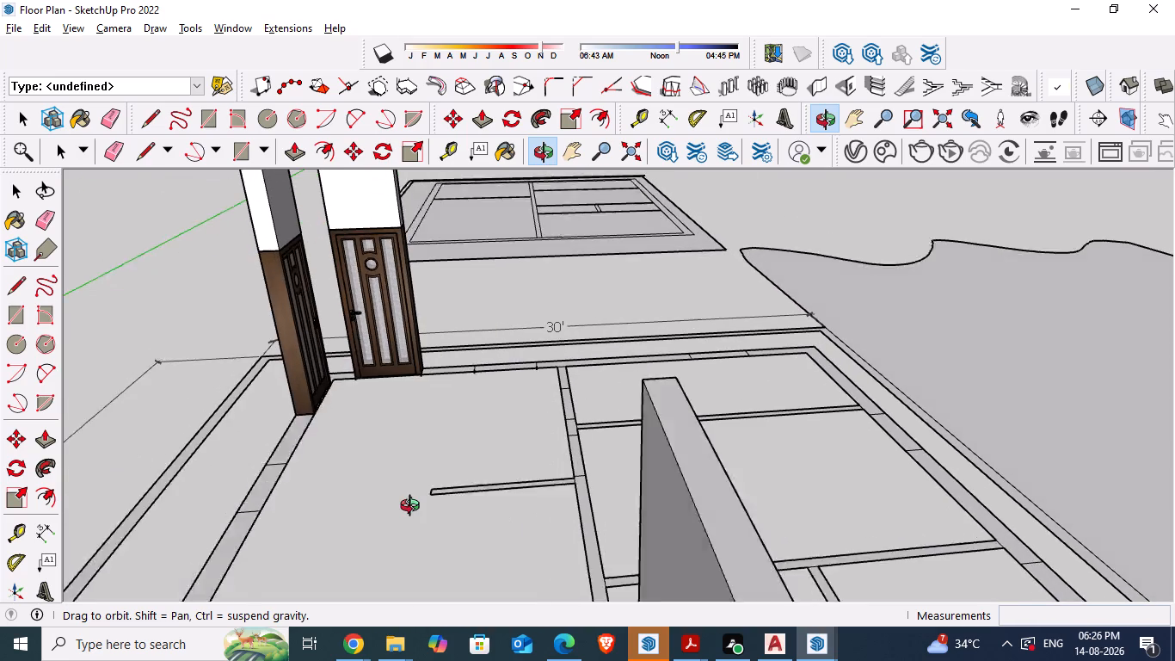
middle_click_drag(414, 508, 428, 519)
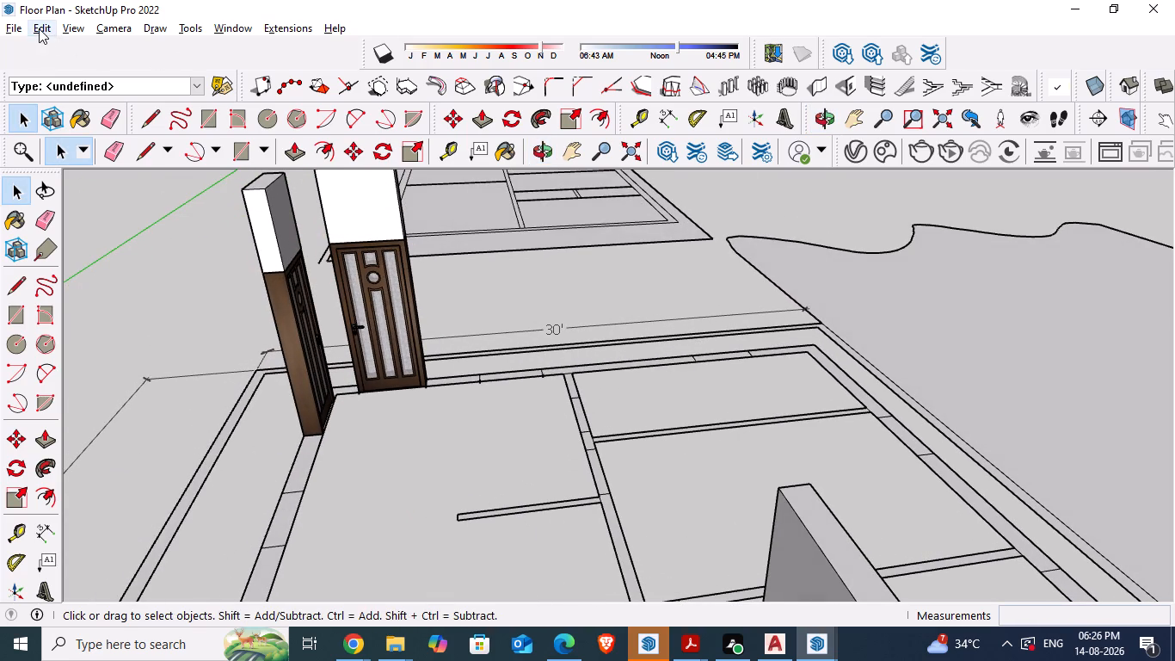
left_click(39, 28)
left_click(85, 292)
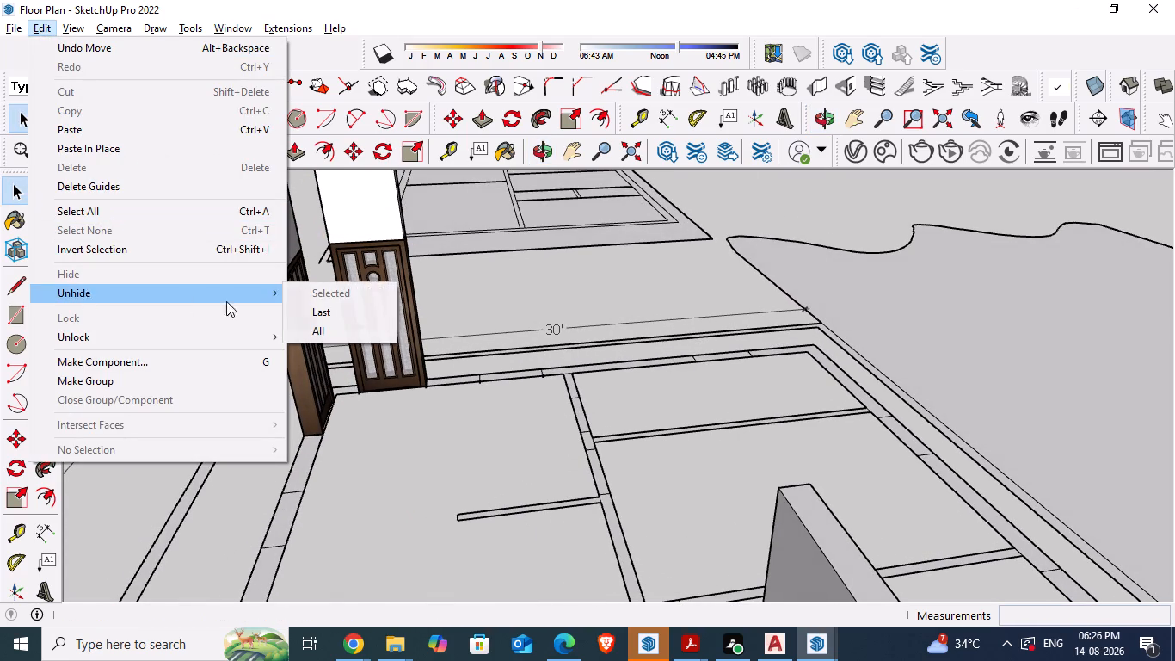
left_click(301, 328)
scroll(325, 405, "down", 3)
middle_click_drag(318, 409, 513, 392)
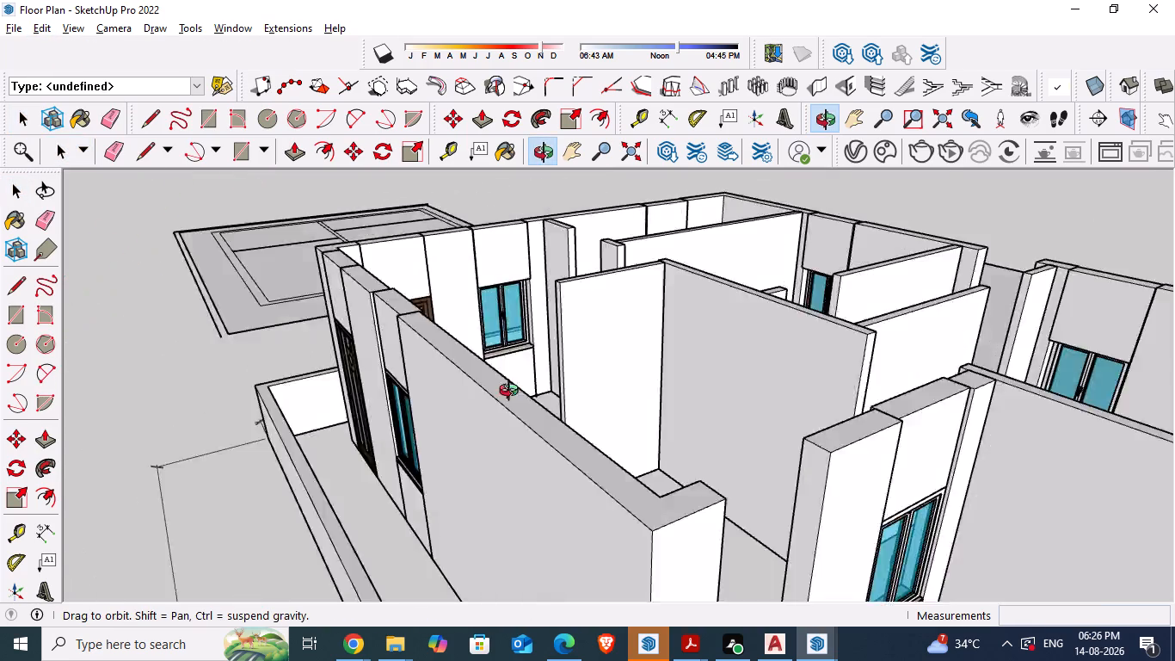
middle_click_drag(513, 392, 635, 392)
scroll(666, 386, "down", 3)
middle_click_drag(698, 396, 526, 432)
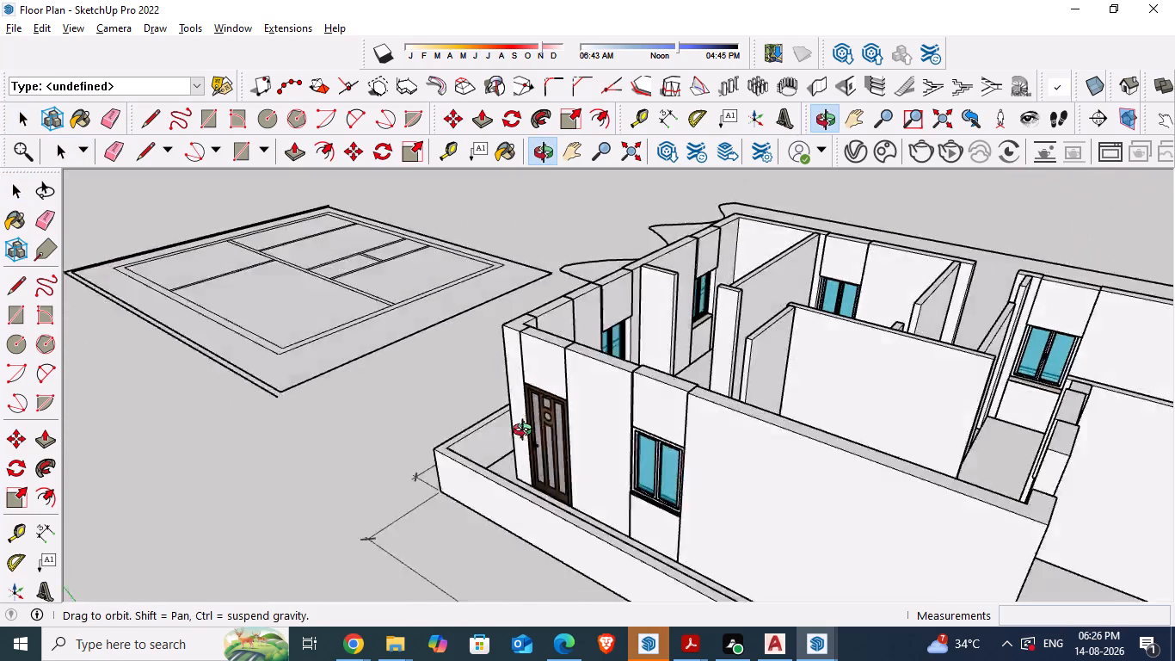
middle_click_drag(526, 432, 562, 429)
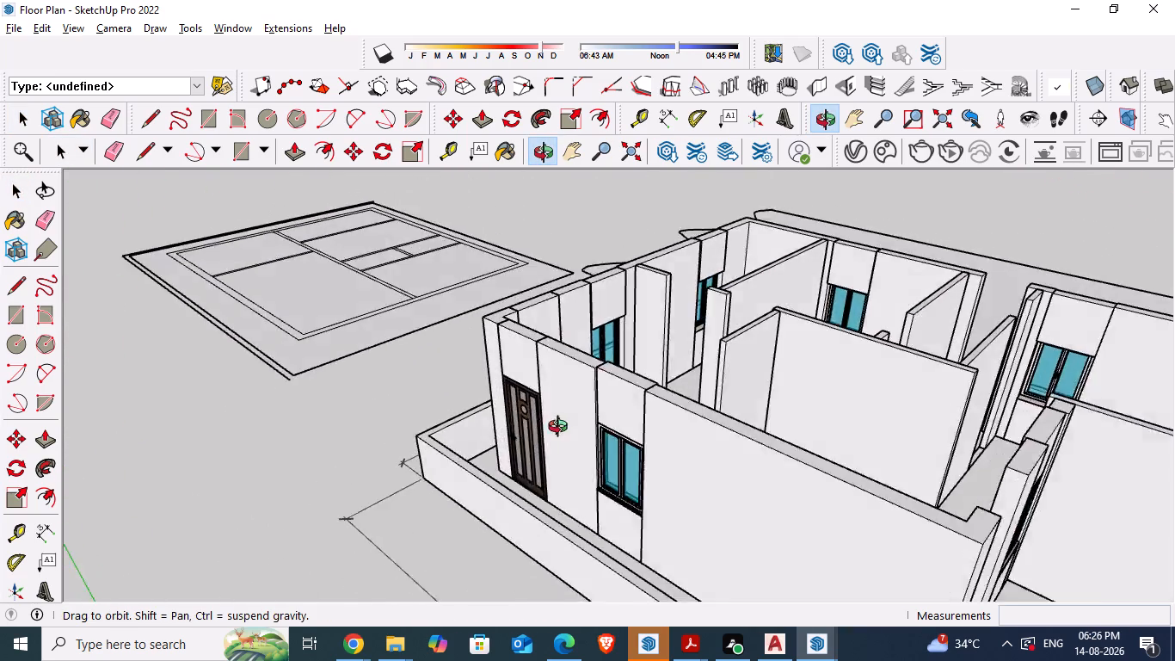
middle_click_drag(562, 429, 655, 395)
Hide the house walls and the windows with their wall pieces, leaving the two doors and floor outlines in view.
scroll(659, 390, "down", 2)
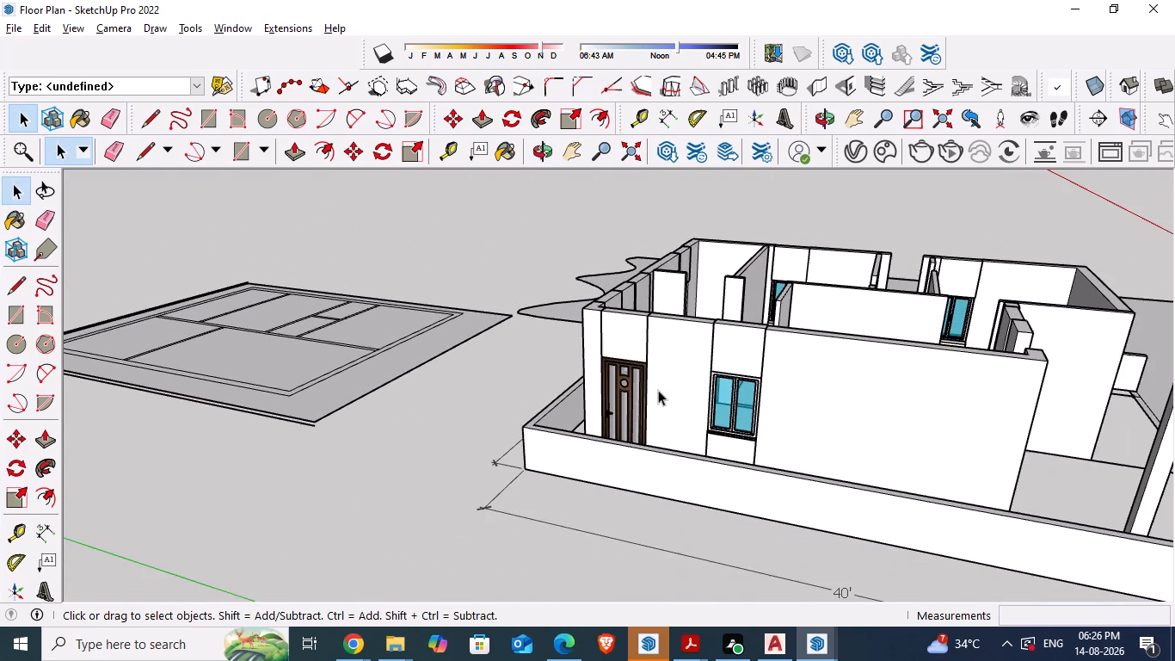
left_click(831, 386)
right_click(831, 384)
left_click(855, 203)
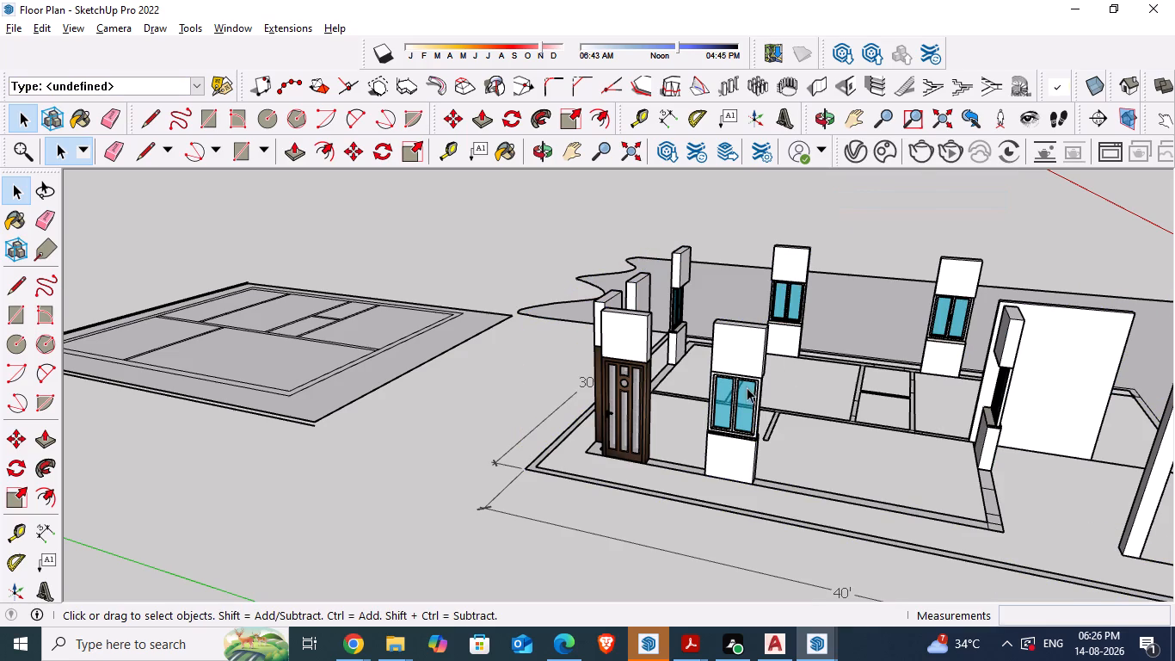
left_click(746, 389)
right_click(746, 389)
left_click(782, 204)
Switch to the floor plan PDF in Acrobat to check the positions of the remaining doors.
scroll(718, 386, "down", 1)
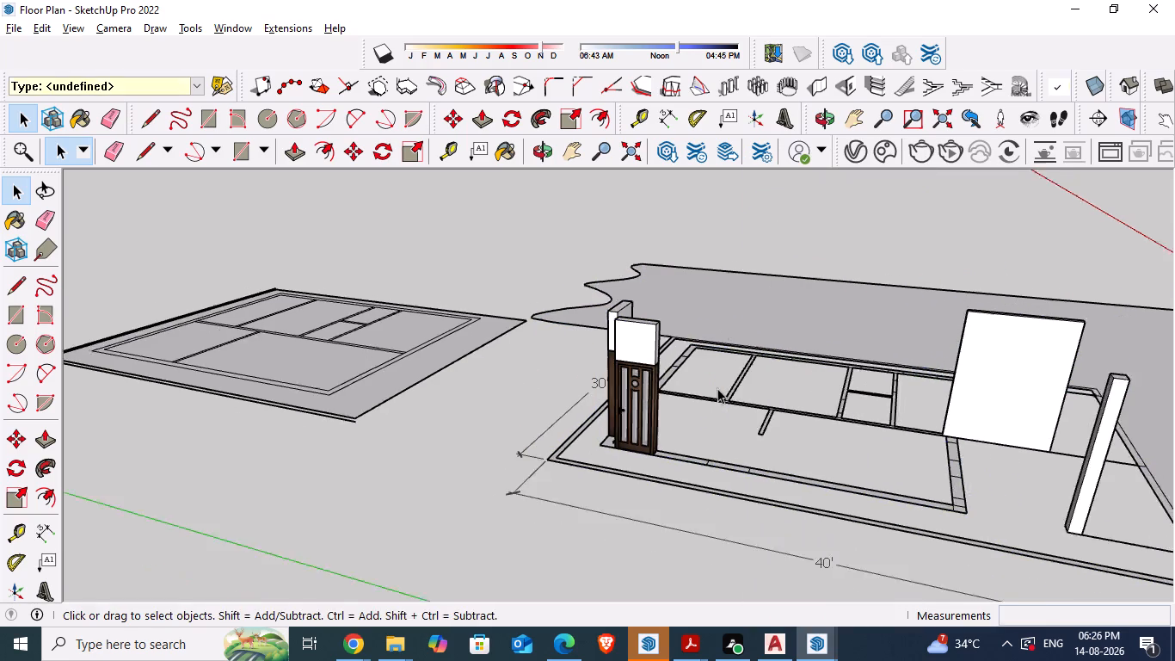
middle_click_drag(717, 388, 496, 406)
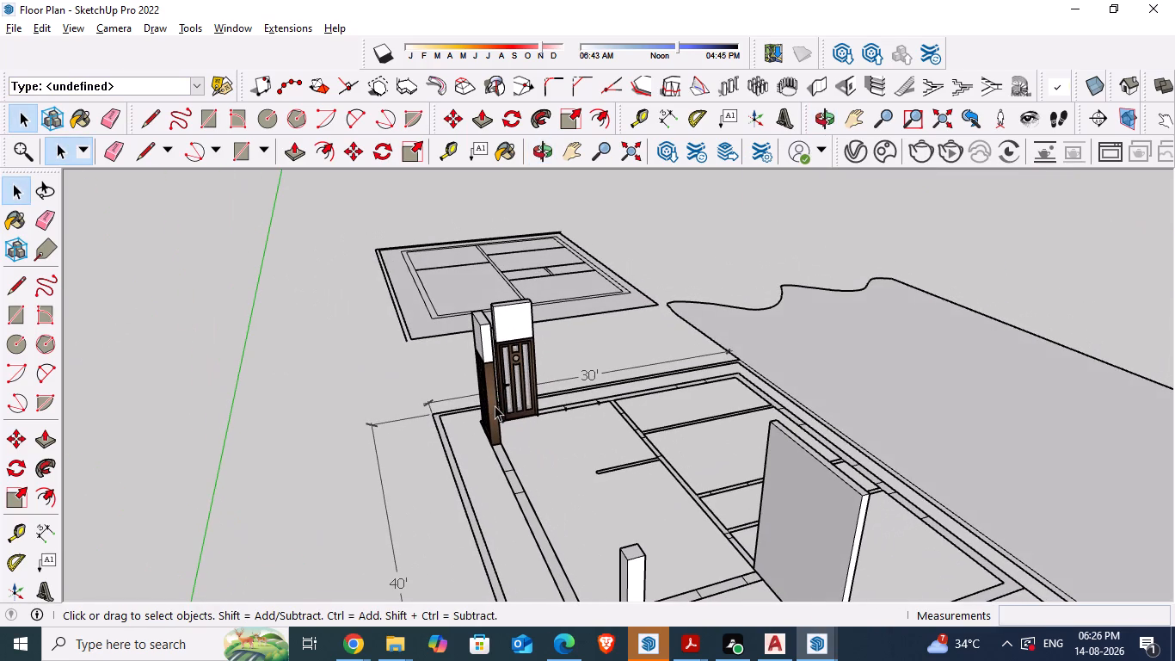
key("alt+Tab")
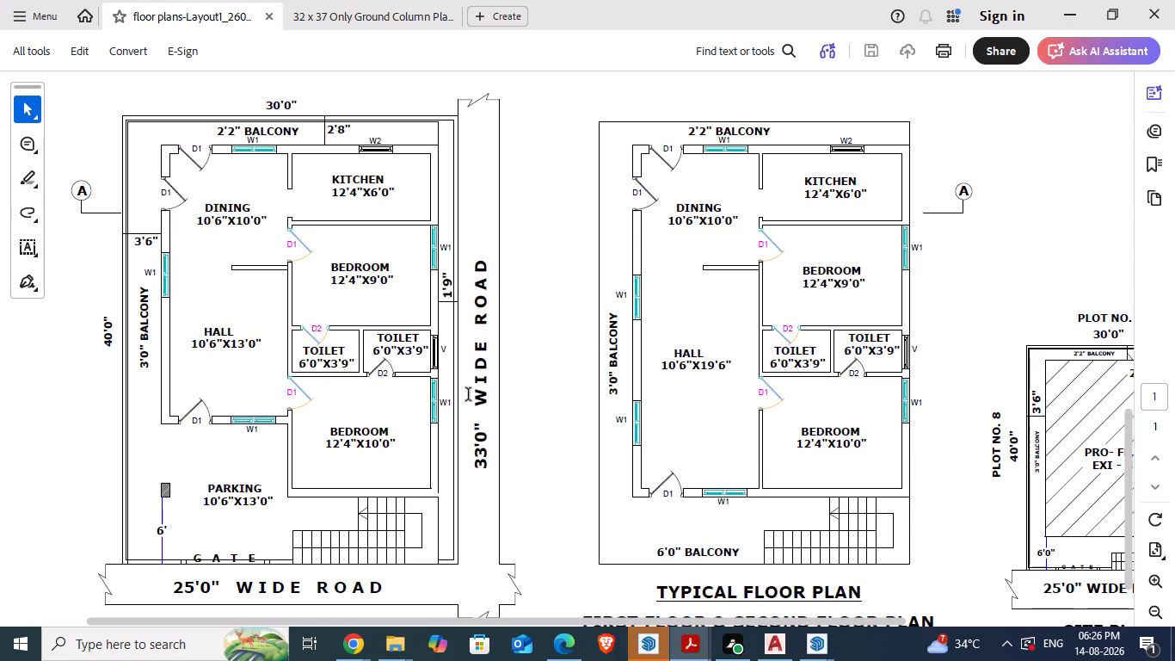
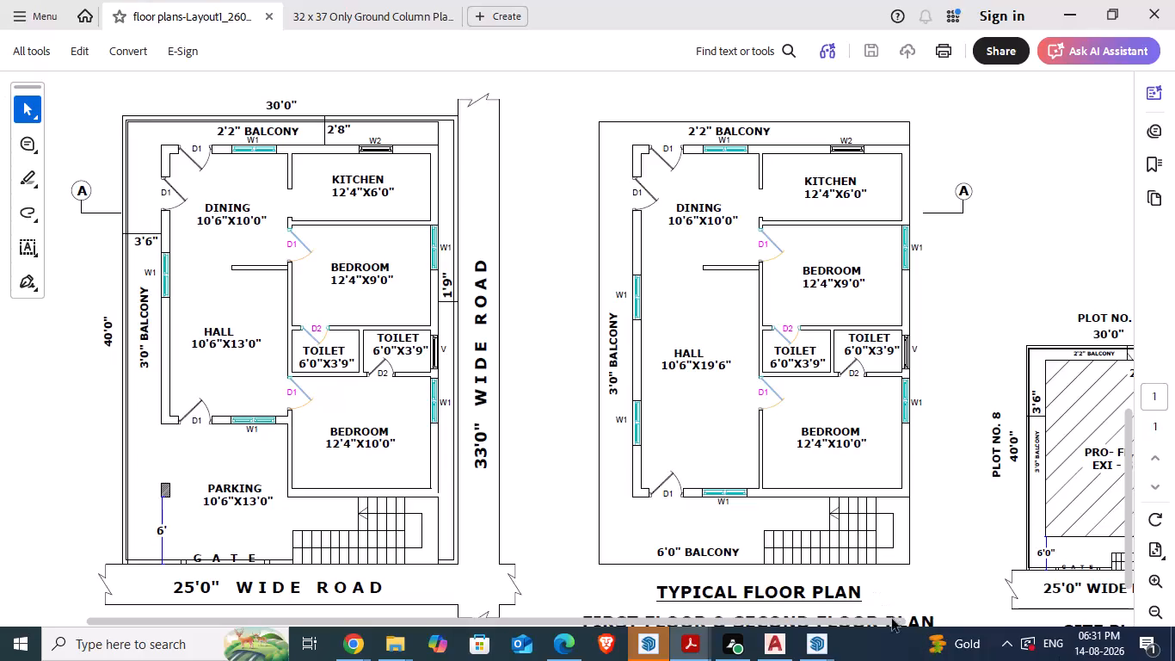
Switch to the Floor Plan model in SketchUp.
left_click(811, 635)
left_click(776, 598)
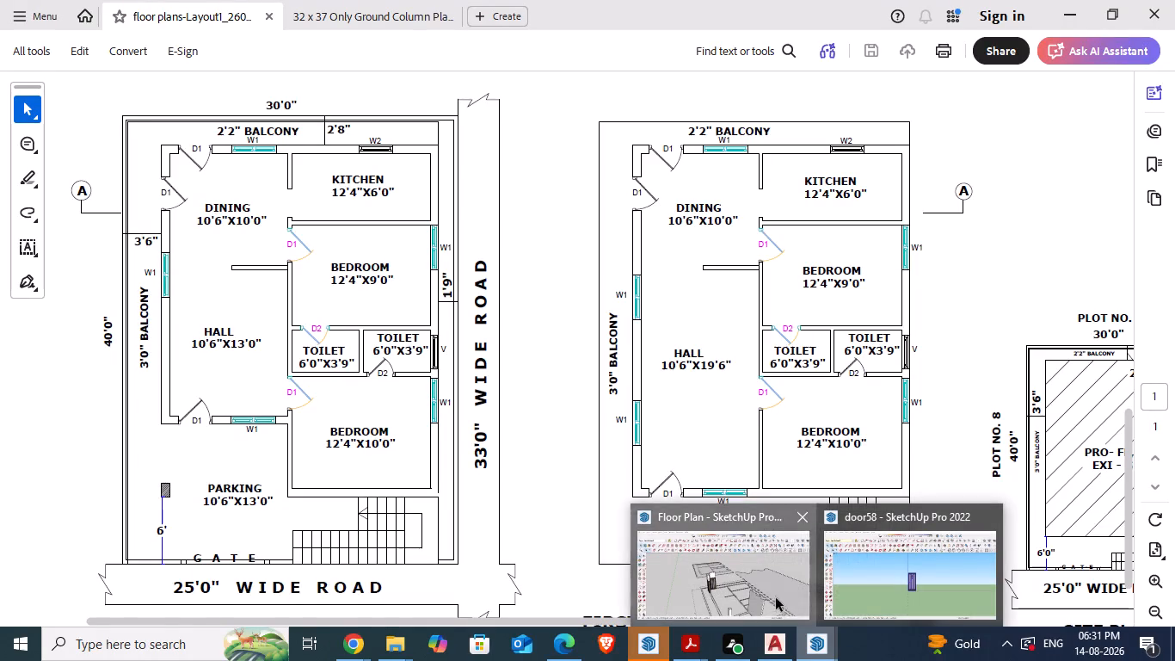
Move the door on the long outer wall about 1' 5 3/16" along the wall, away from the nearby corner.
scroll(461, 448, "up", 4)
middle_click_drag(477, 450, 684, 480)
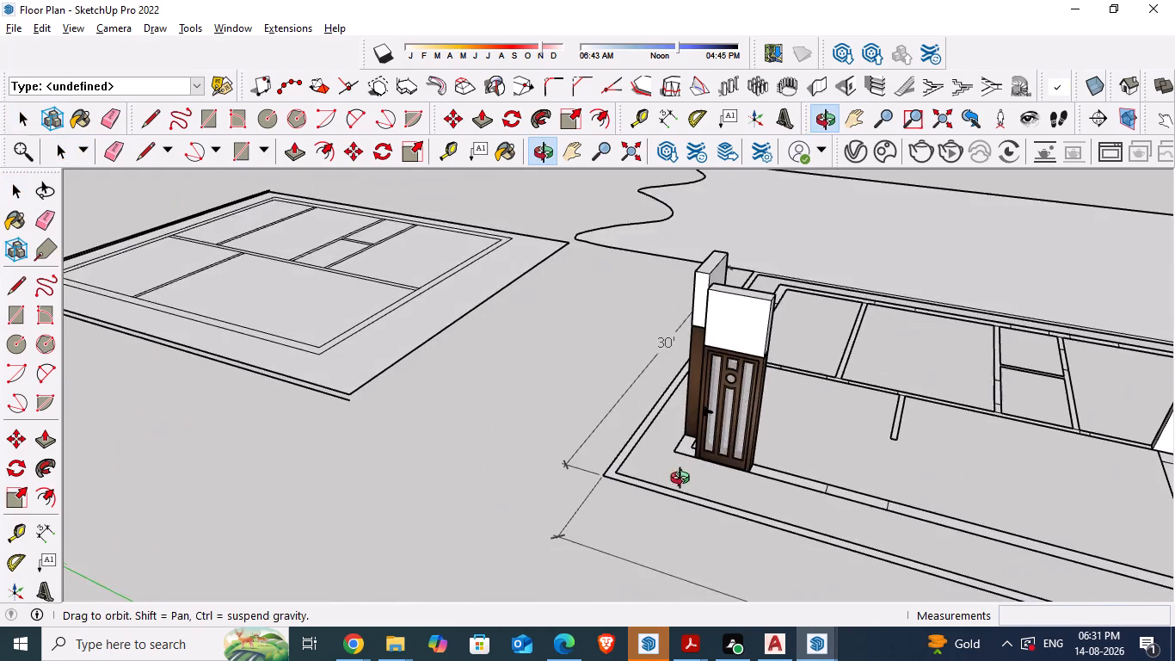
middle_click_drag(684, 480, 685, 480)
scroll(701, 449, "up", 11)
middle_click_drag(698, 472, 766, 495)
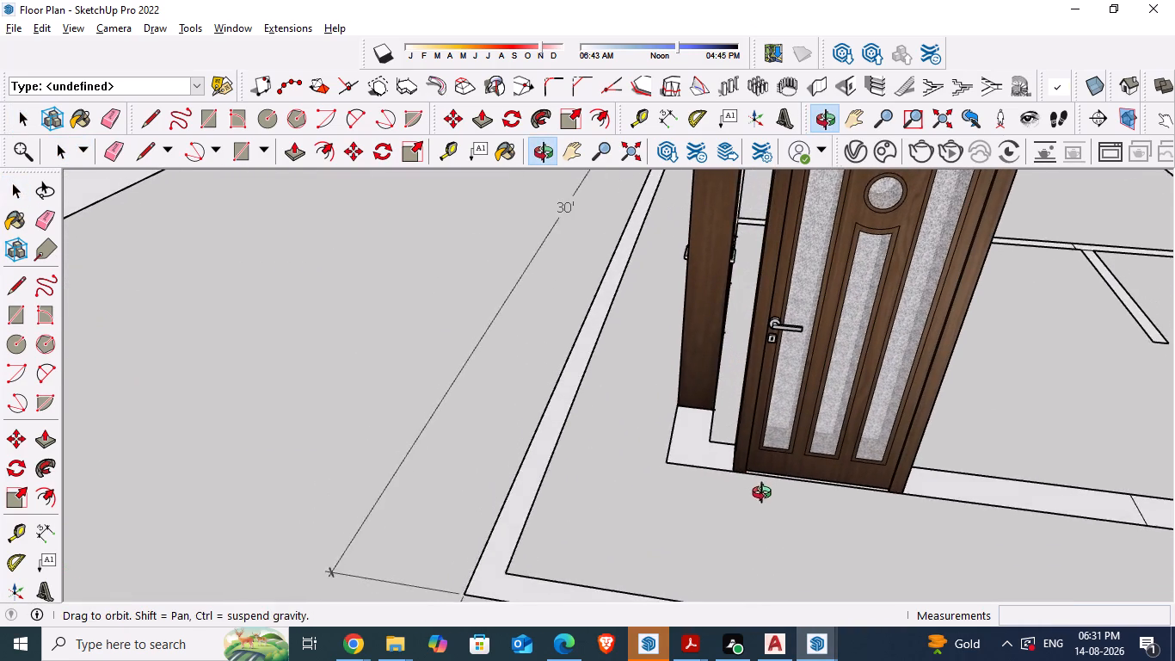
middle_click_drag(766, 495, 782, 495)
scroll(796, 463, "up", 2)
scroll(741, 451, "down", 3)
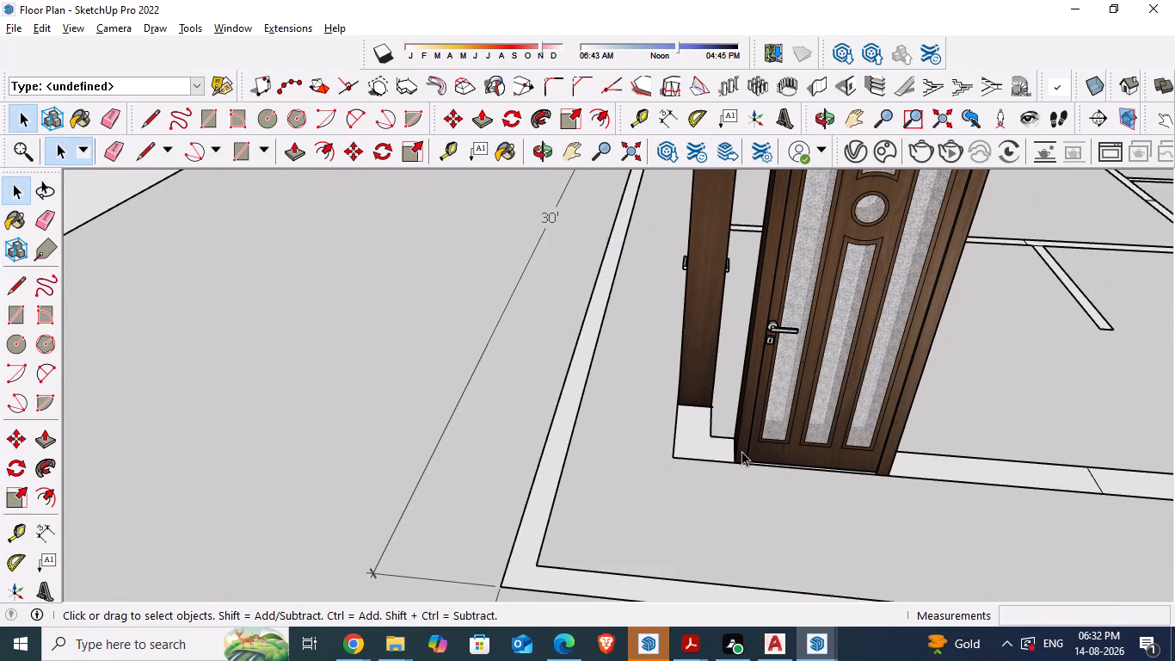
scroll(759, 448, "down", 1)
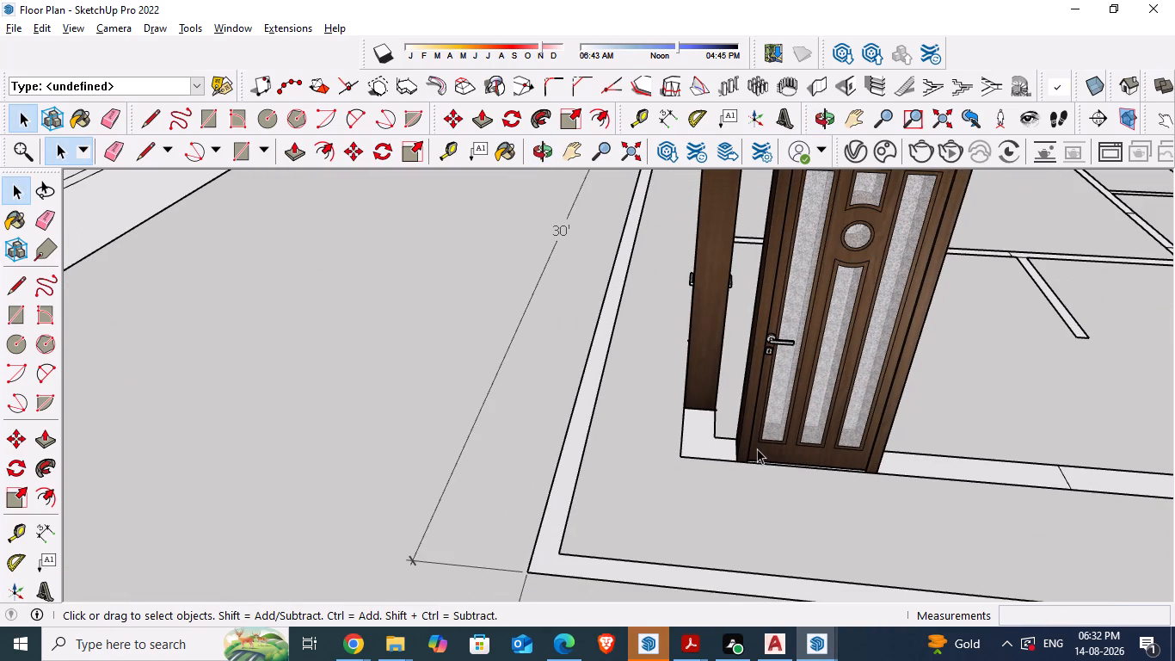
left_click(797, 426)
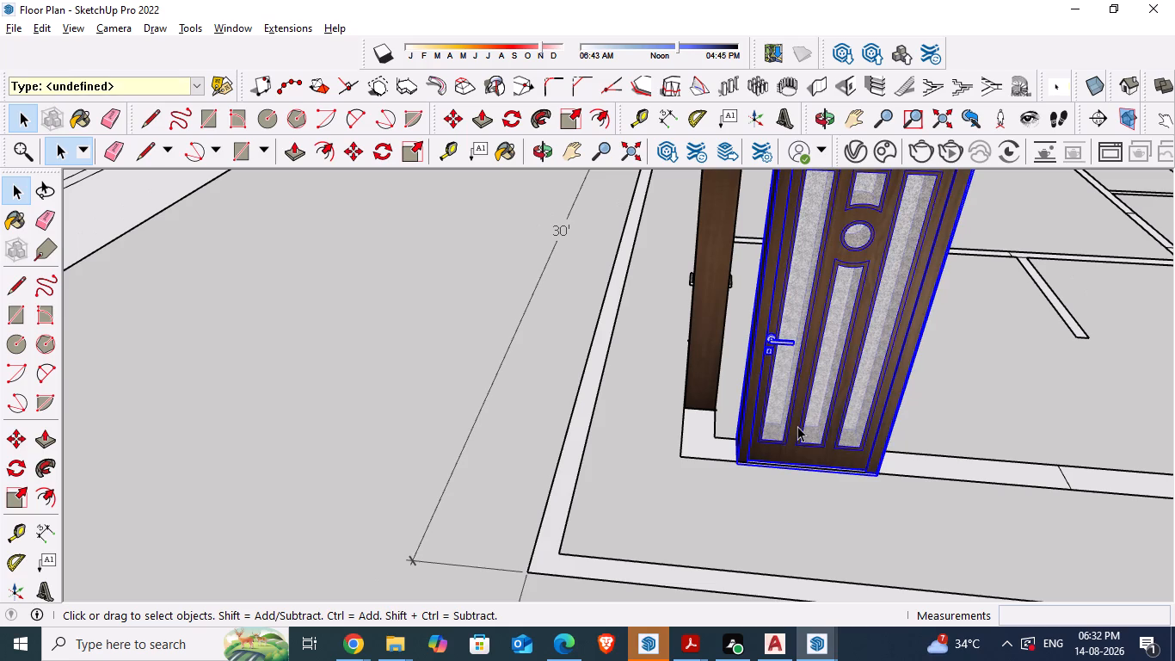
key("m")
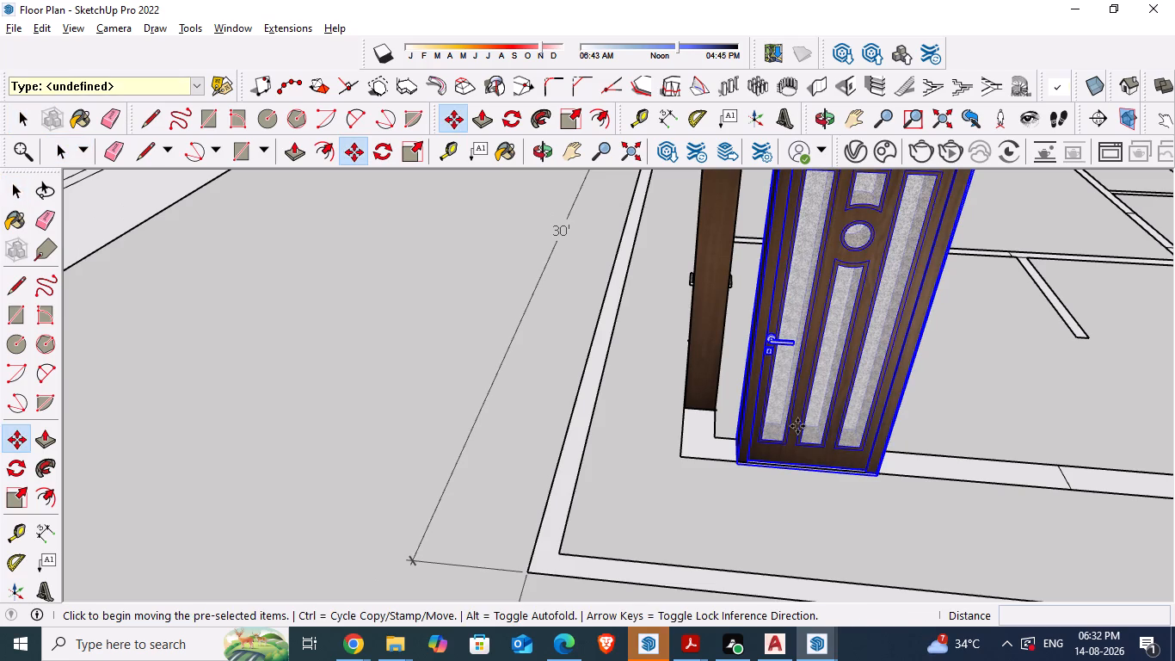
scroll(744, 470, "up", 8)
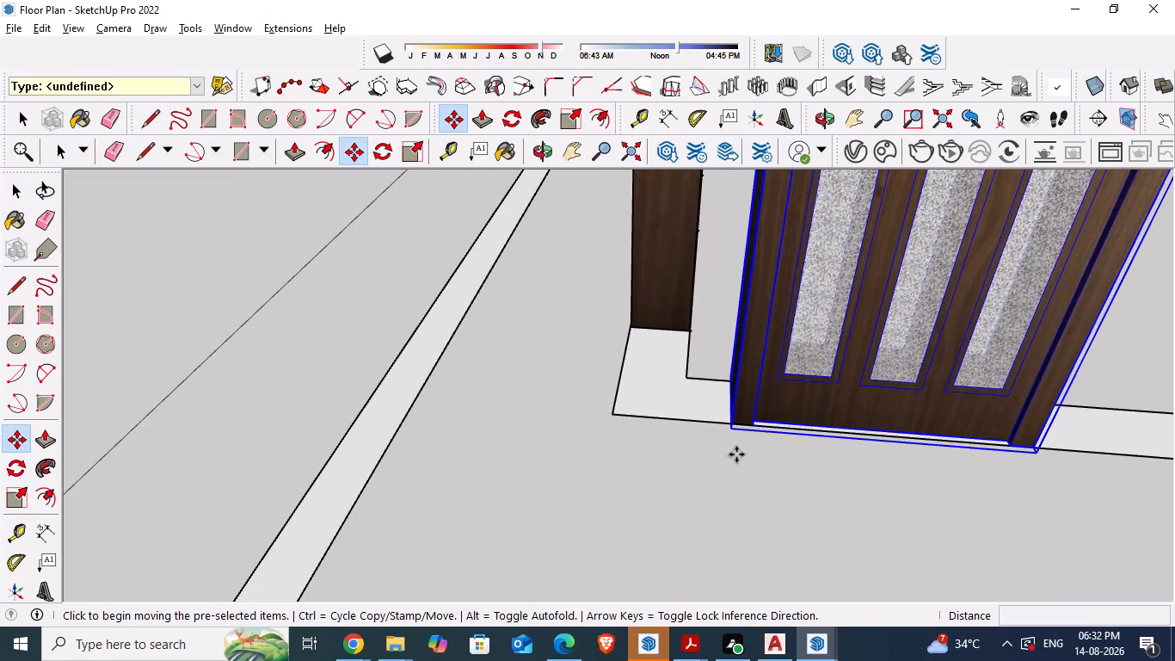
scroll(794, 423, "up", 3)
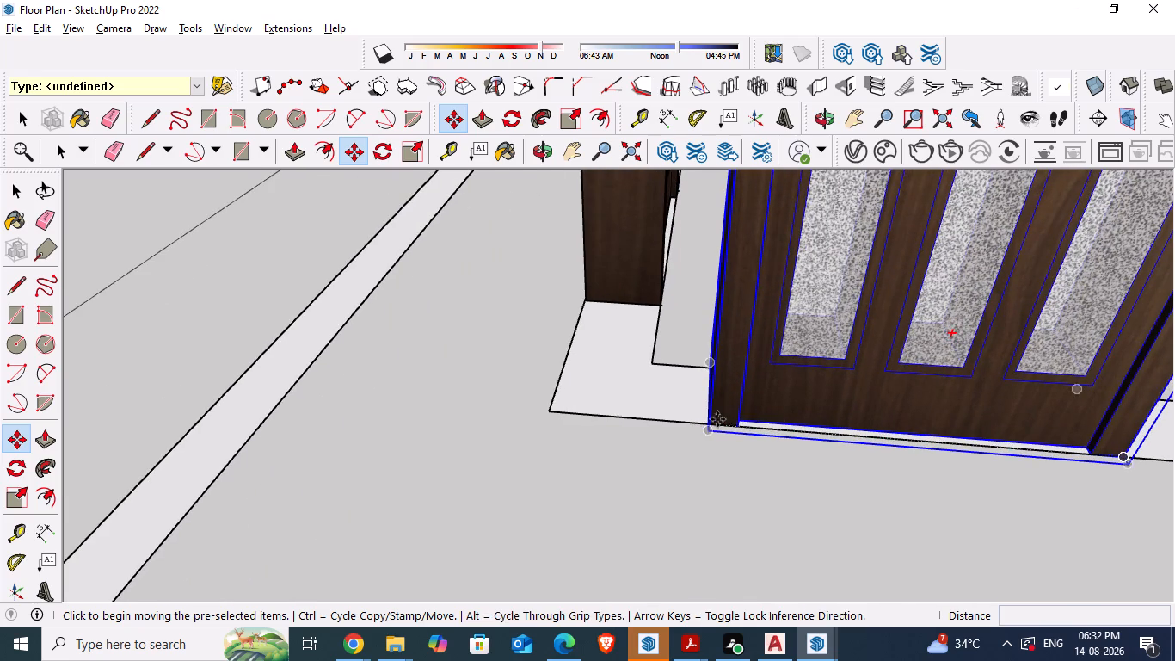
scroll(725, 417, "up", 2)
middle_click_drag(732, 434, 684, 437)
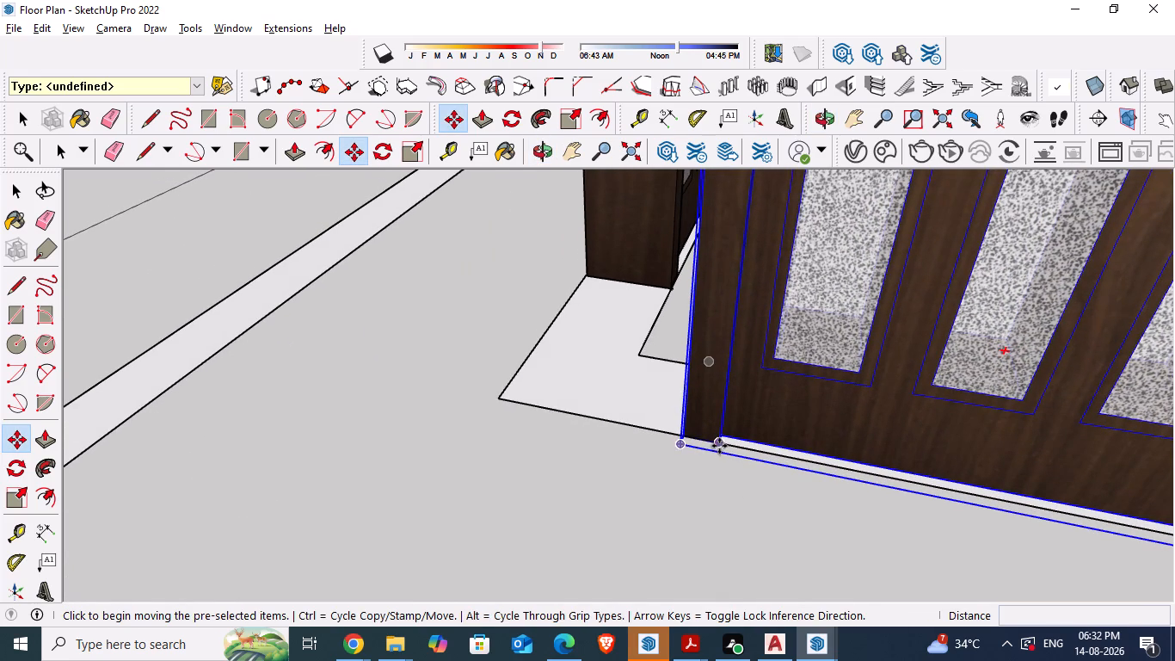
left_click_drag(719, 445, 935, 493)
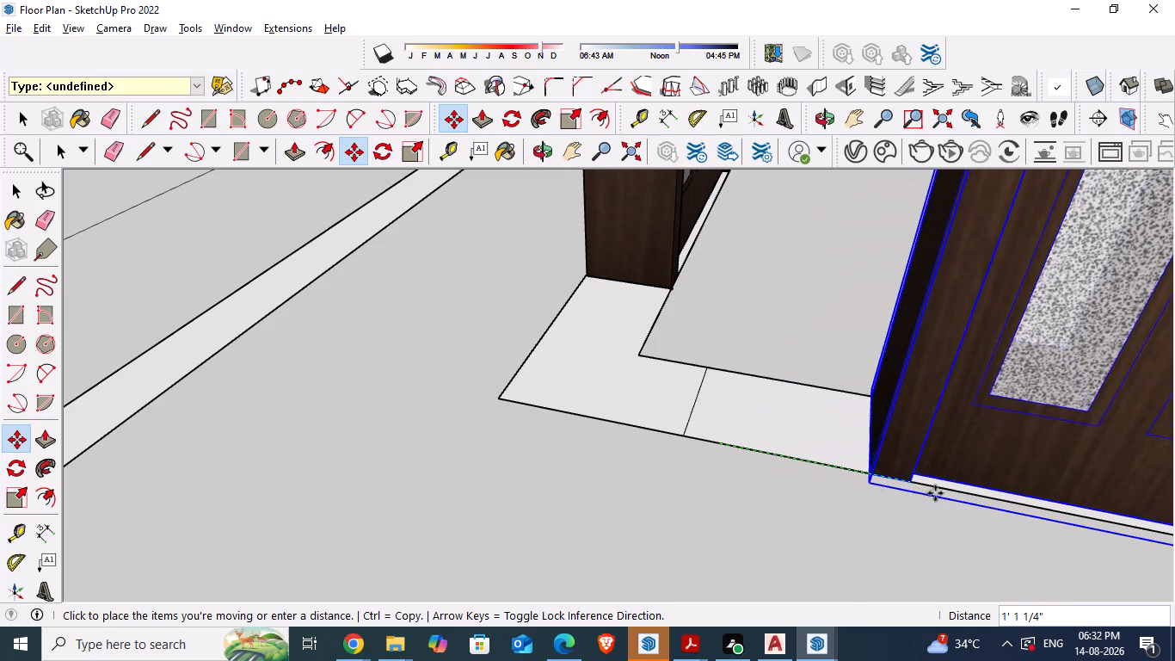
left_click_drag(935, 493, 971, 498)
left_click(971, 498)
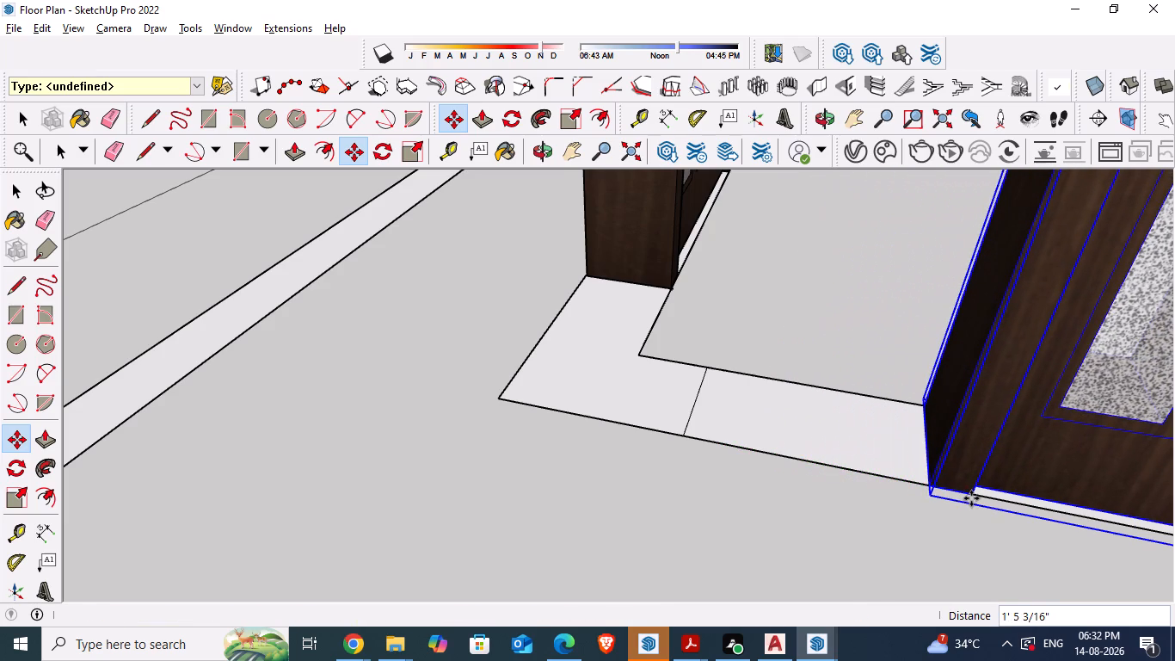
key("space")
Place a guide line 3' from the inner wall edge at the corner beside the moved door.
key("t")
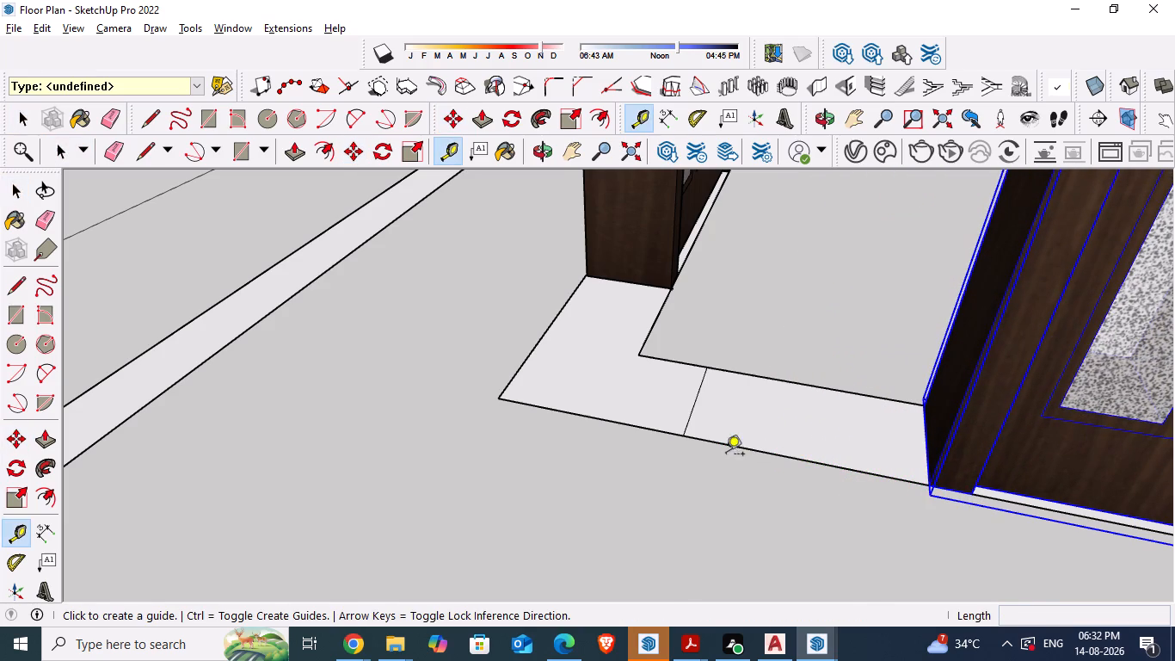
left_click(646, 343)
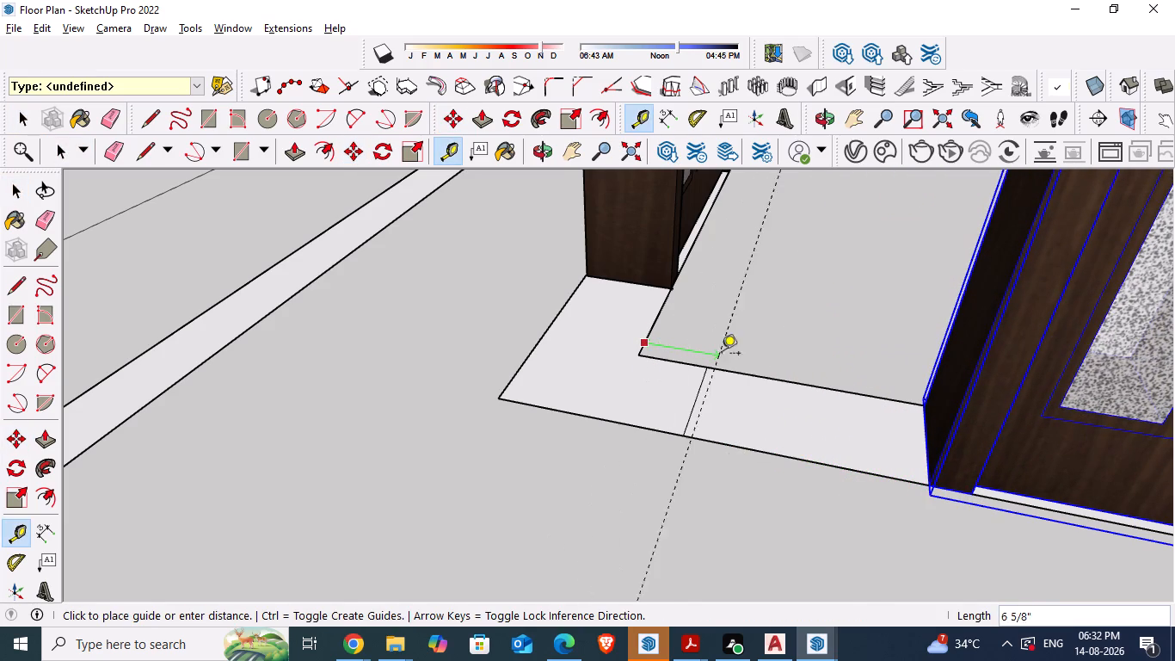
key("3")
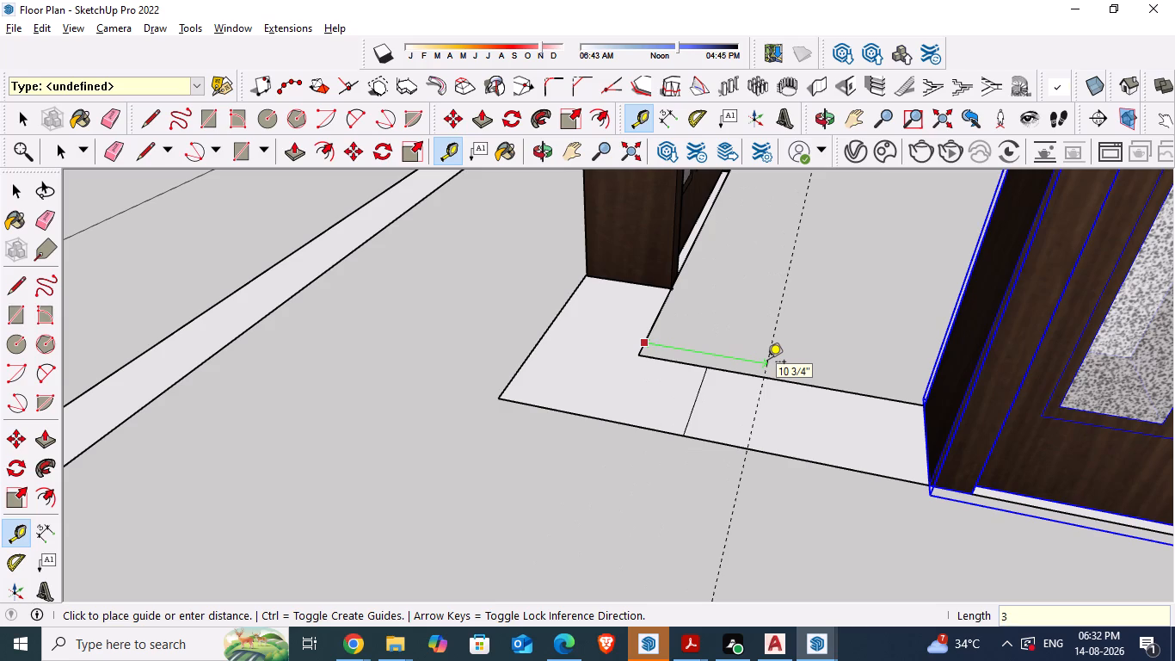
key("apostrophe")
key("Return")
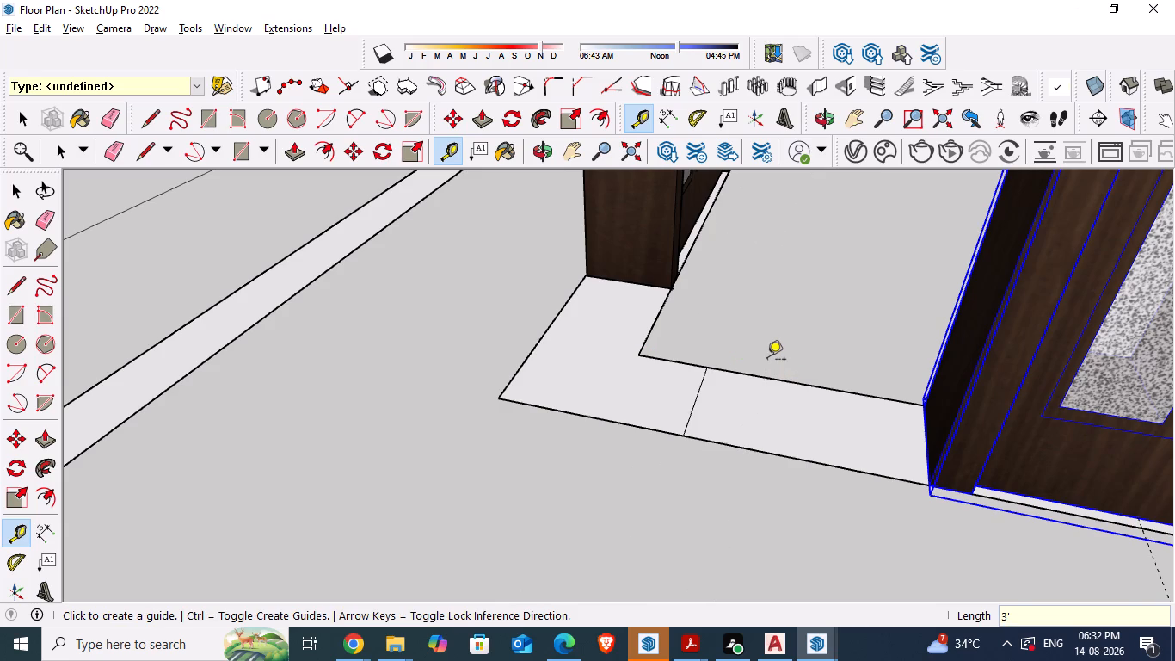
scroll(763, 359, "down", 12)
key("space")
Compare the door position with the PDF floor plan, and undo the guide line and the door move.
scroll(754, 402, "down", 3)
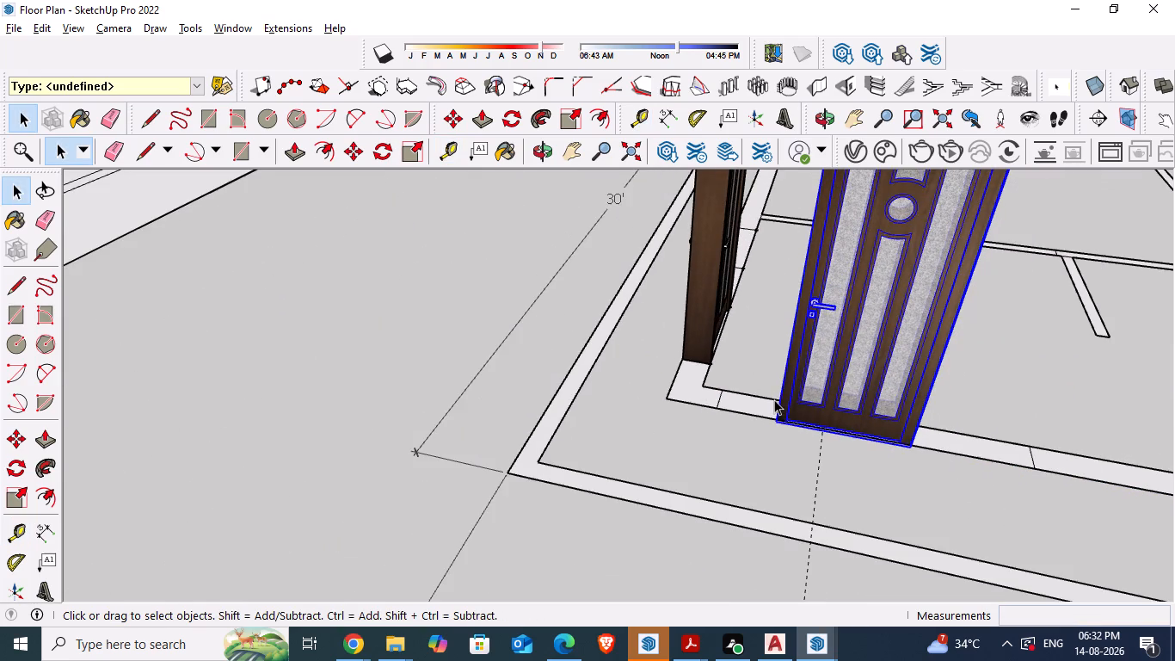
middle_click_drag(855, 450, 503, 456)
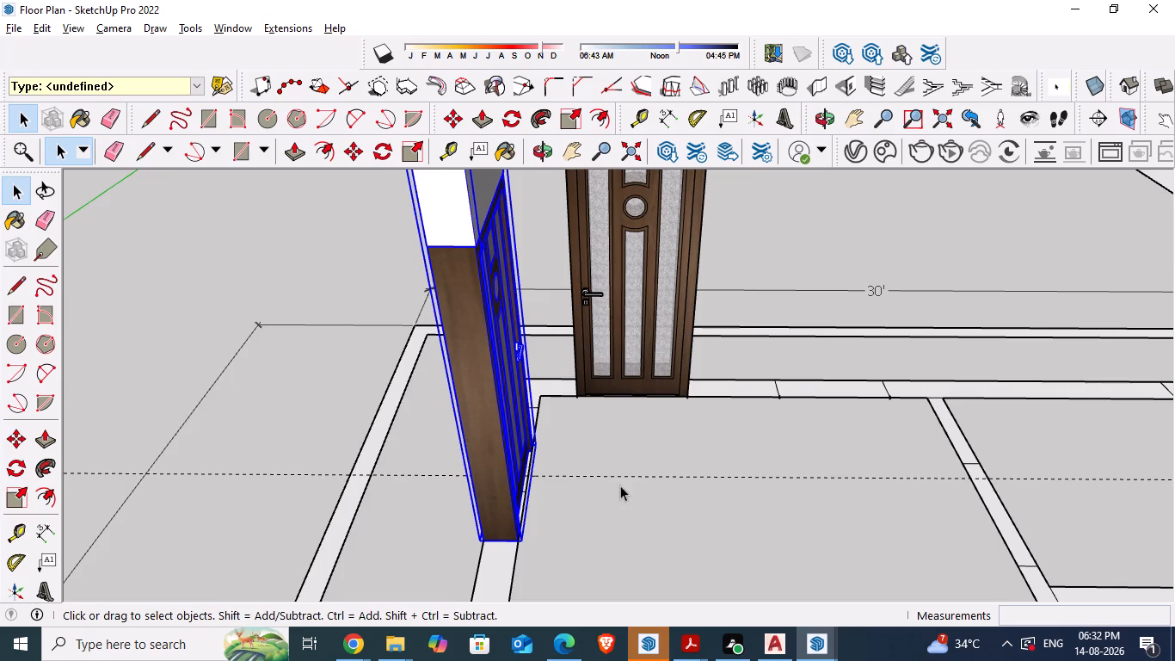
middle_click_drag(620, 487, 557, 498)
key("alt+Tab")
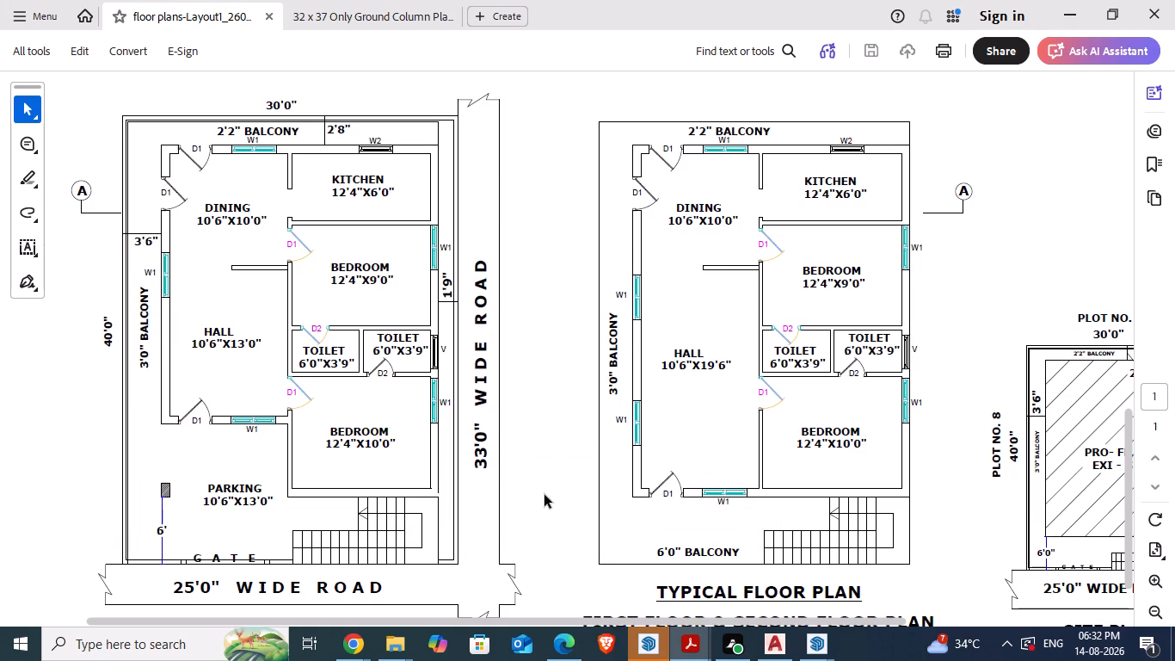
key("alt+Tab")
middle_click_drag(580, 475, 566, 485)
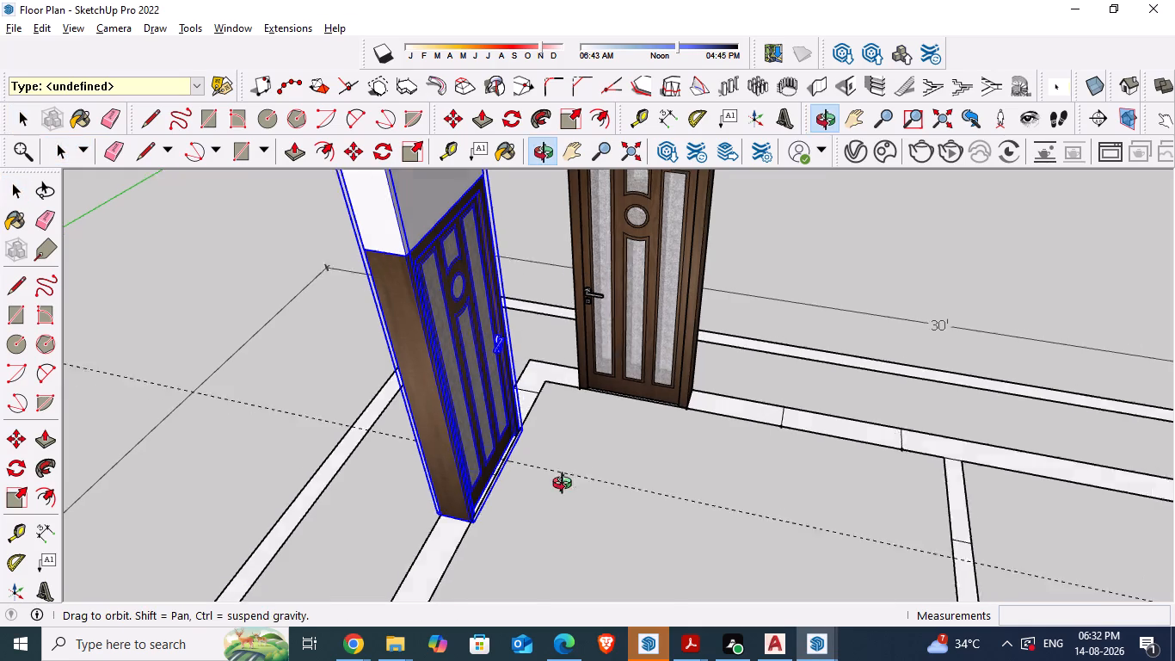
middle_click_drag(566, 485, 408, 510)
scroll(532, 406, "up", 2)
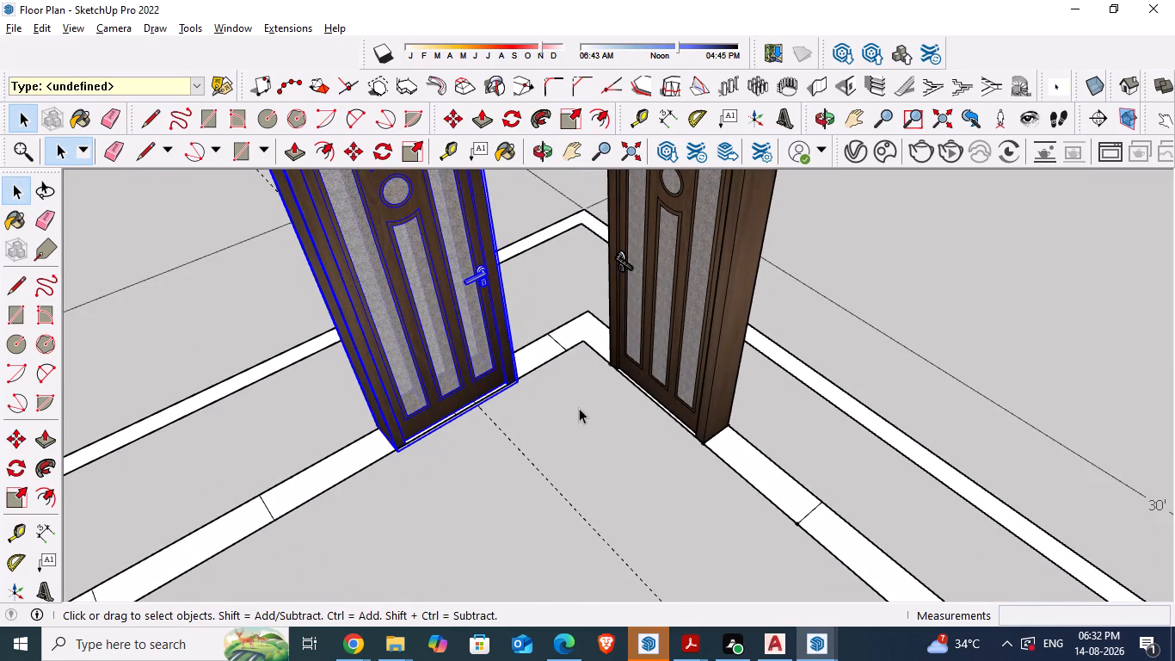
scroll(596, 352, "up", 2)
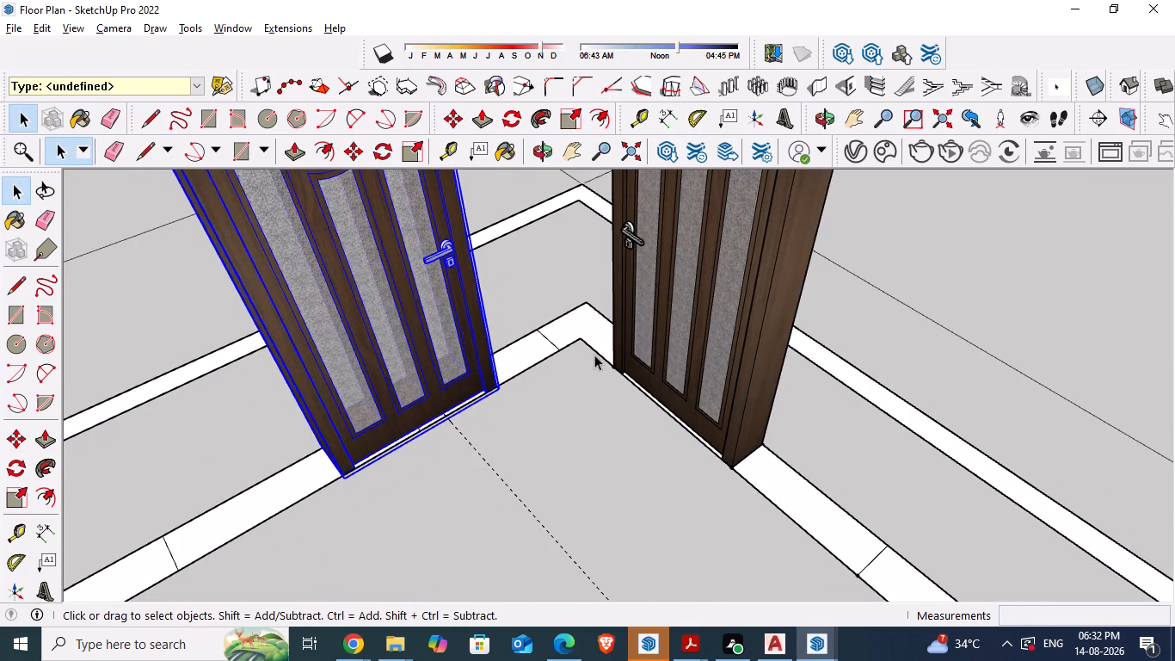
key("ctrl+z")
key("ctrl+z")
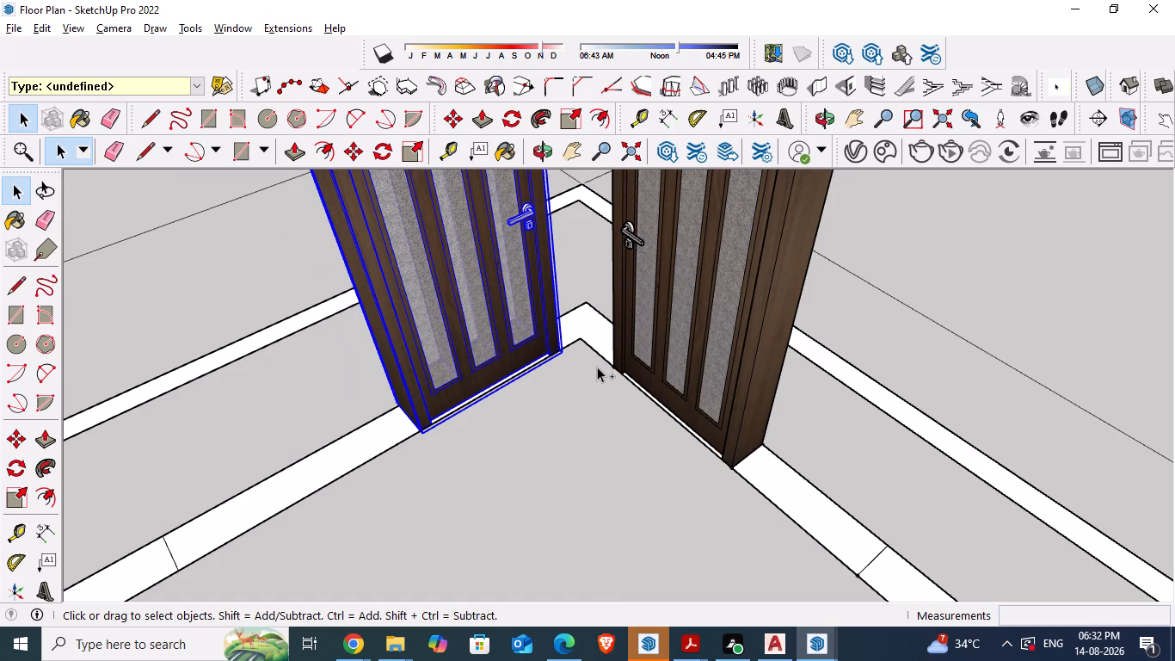
Check the PDF floor plan and copy the long-wall door to a free spot inside the room.
scroll(577, 391, "down", 2)
middle_click_drag(556, 433, 813, 476)
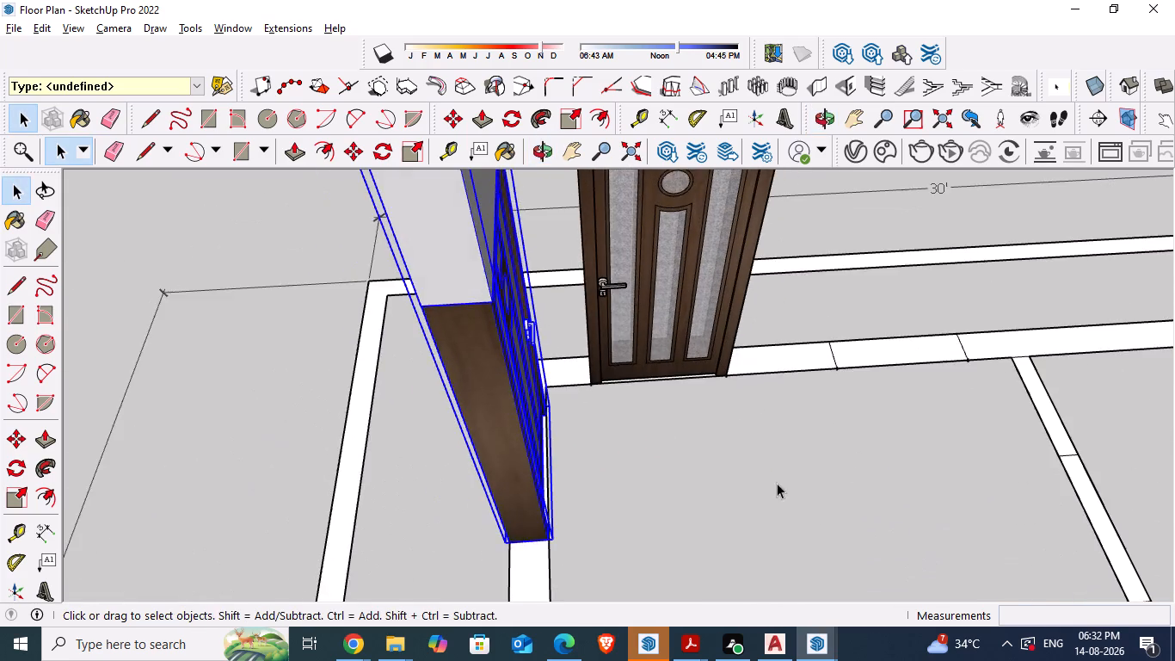
scroll(759, 488, "down", 3)
middle_click_drag(723, 506, 1056, 416)
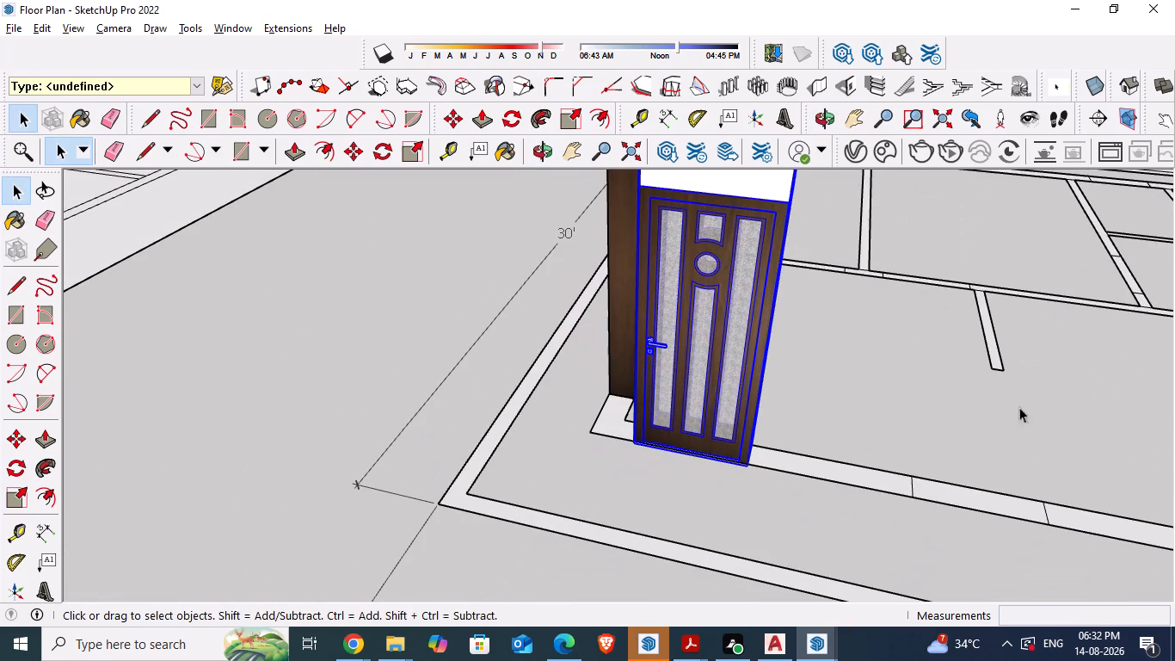
key("alt+Tab")
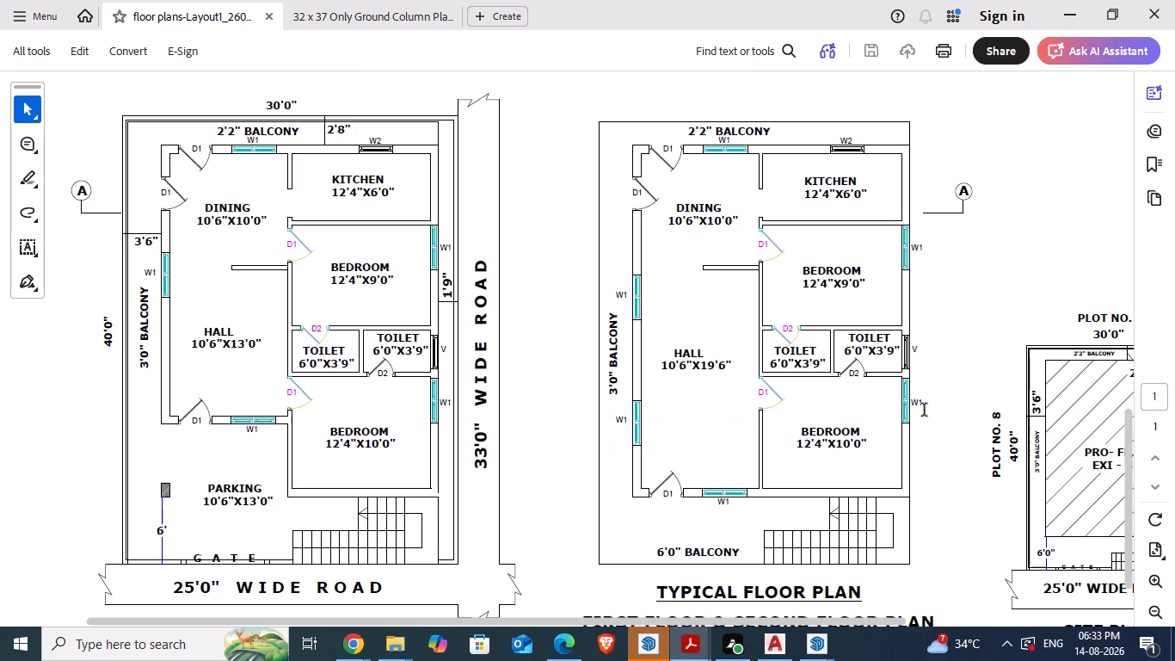
key("alt+Tab")
middle_click_drag(867, 413, 852, 488)
left_click(735, 333)
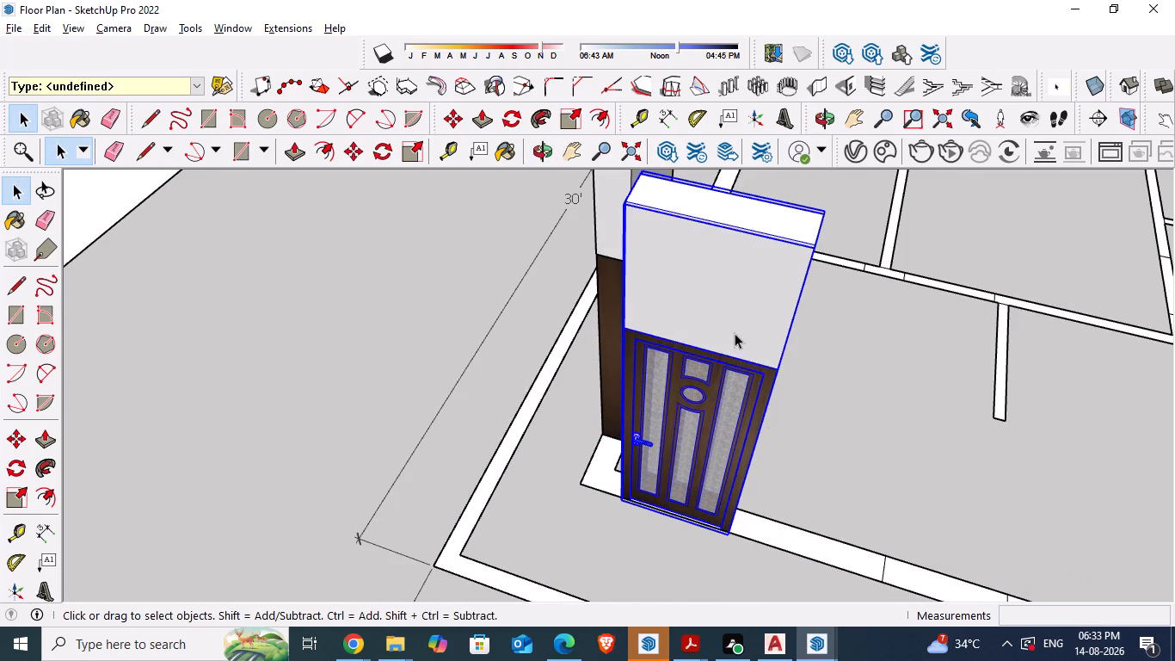
key("m")
left_click_drag(702, 387, 824, 233)
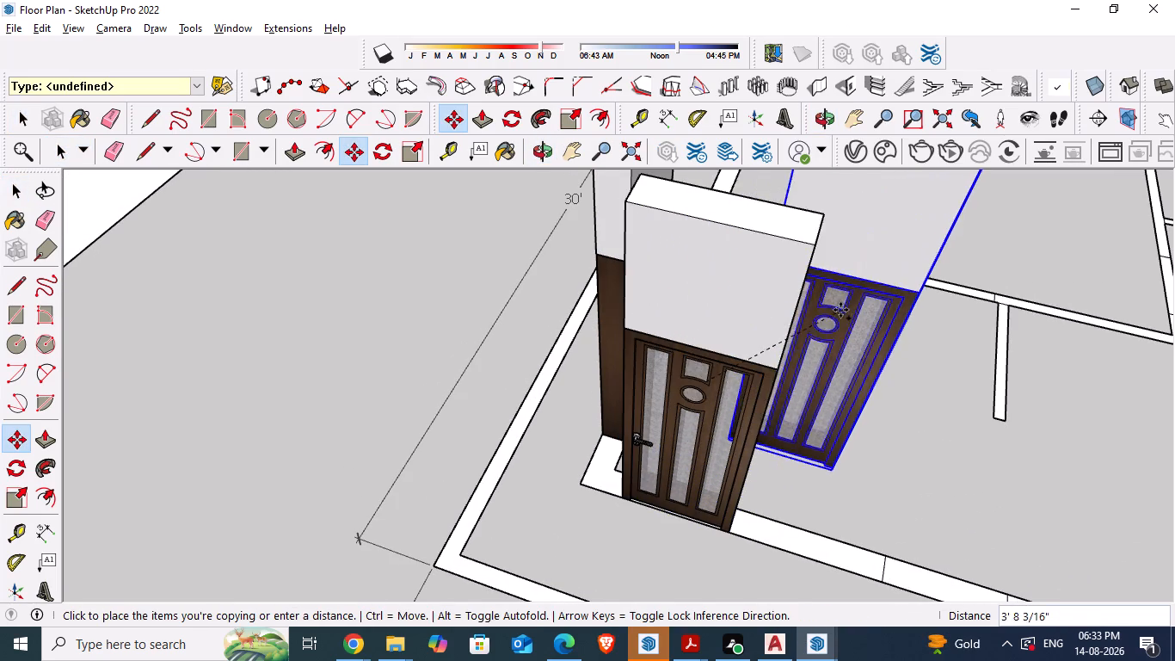
scroll(837, 309, "up", 1)
left_click(834, 229)
Move the copied door by its bottom corner onto the interior partition wall opposite the long outer wall.
middle_click_drag(823, 394, 433, 335)
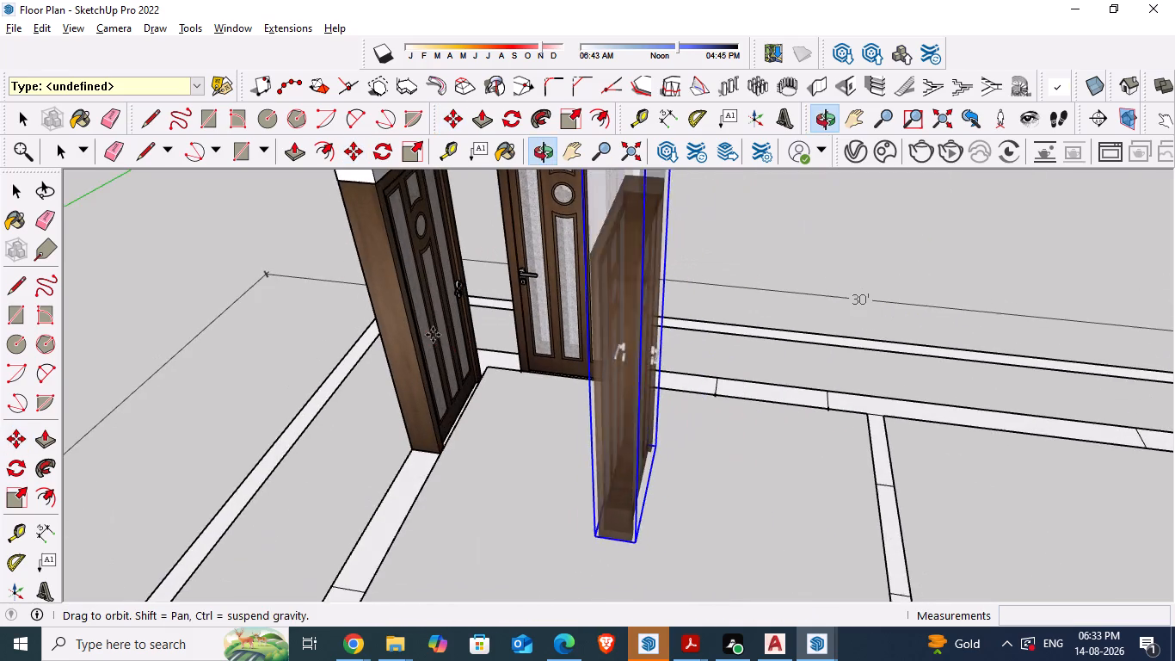
scroll(705, 601, "up", 1)
middle_click_drag(690, 580, 621, 502)
scroll(577, 518, "up", 9)
left_click_drag(557, 449, 631, 465)
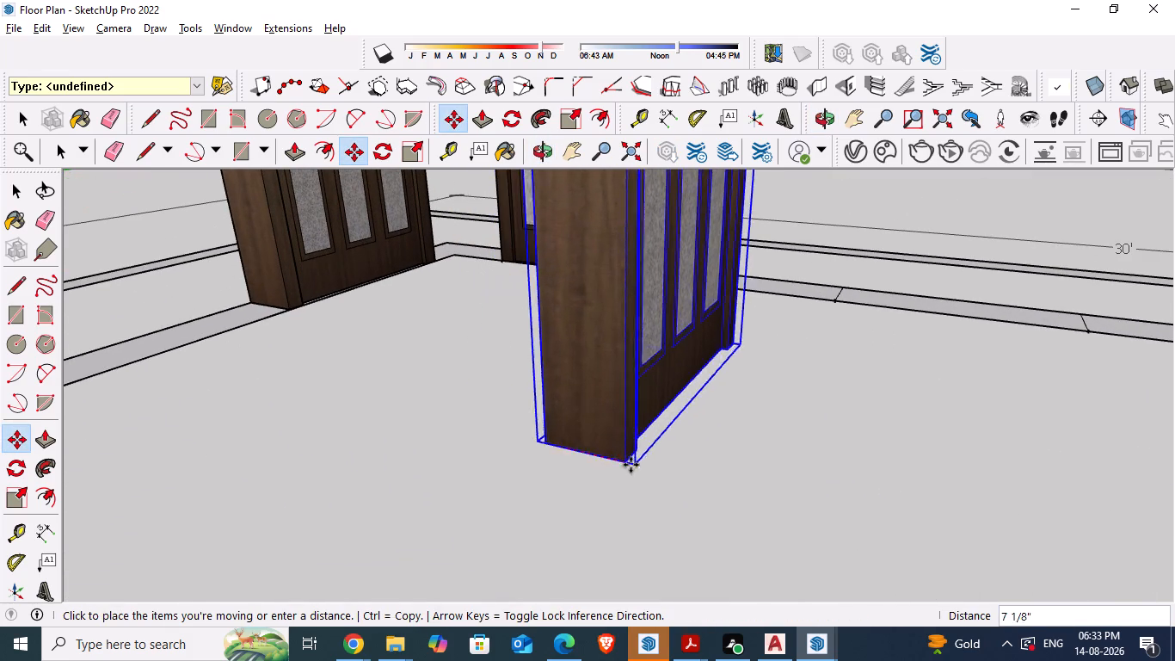
left_click_drag(631, 465, 1073, 545)
scroll(747, 445, "down", 7)
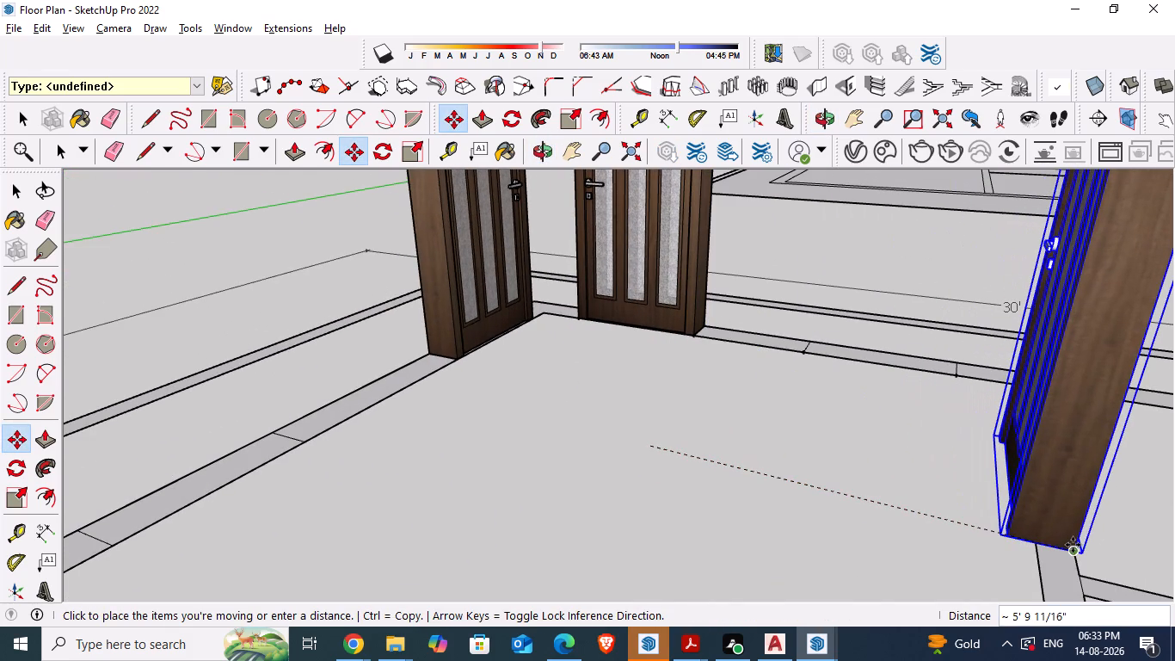
left_click_drag(1073, 545, 1074, 551)
left_click(1073, 553)
key("space")
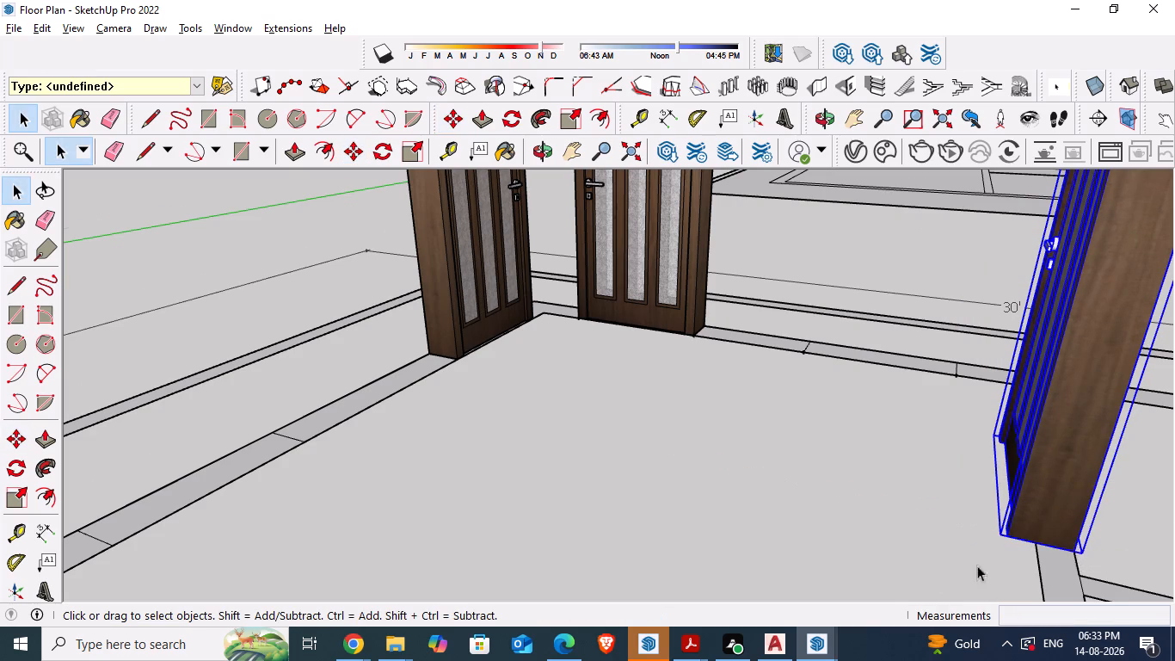
Examine how the copied door's base lines up with the partition wall from several sides.
scroll(939, 571, "up", 5)
middle_click_drag(1002, 562, 811, 516)
scroll(461, 498, "up", 16)
middle_click_drag(533, 469, 550, 488)
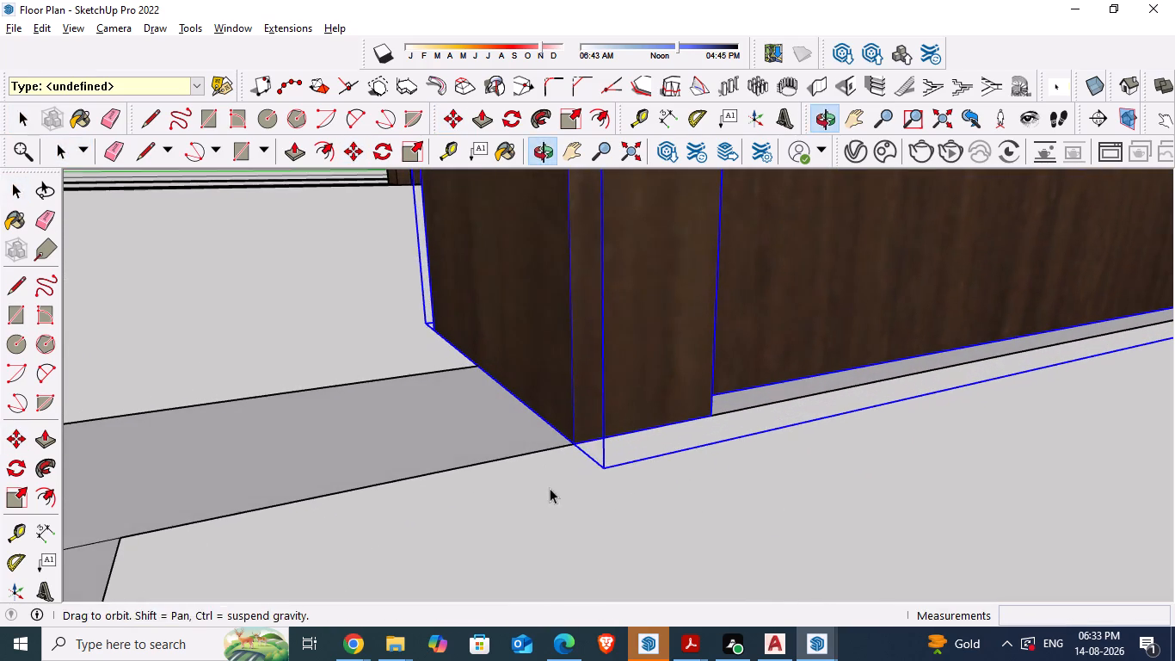
left_click(600, 526)
scroll(618, 528, "down", 2)
middle_click_drag(612, 534, 868, 547)
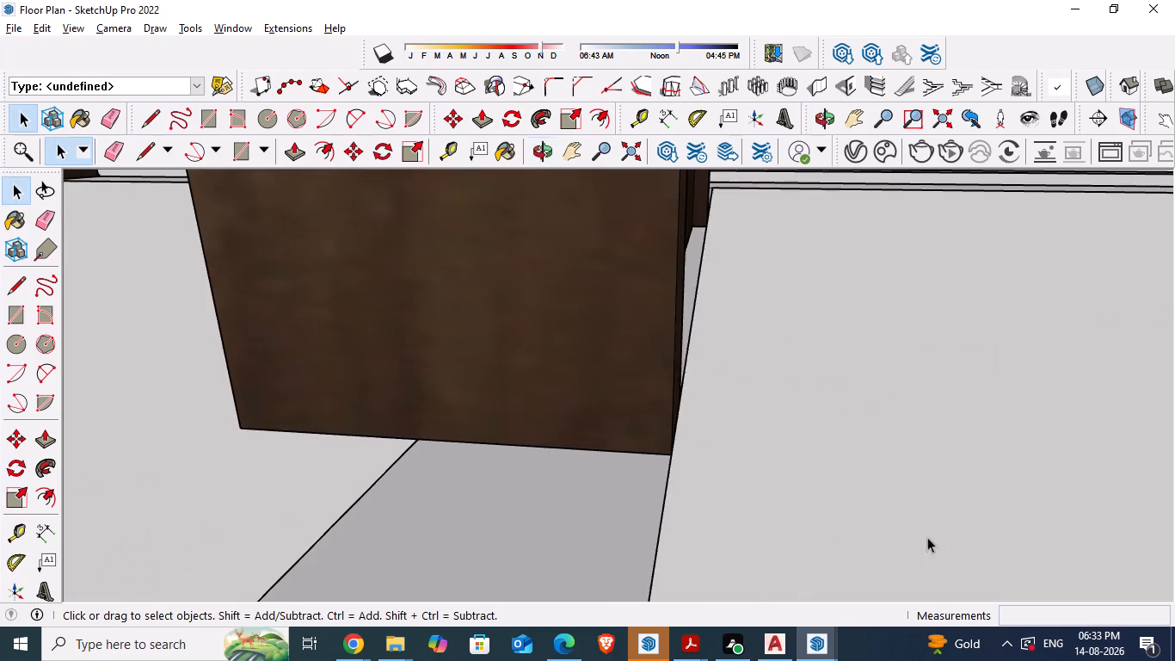
scroll(970, 519, "down", 7)
middle_click_drag(731, 505, 893, 542)
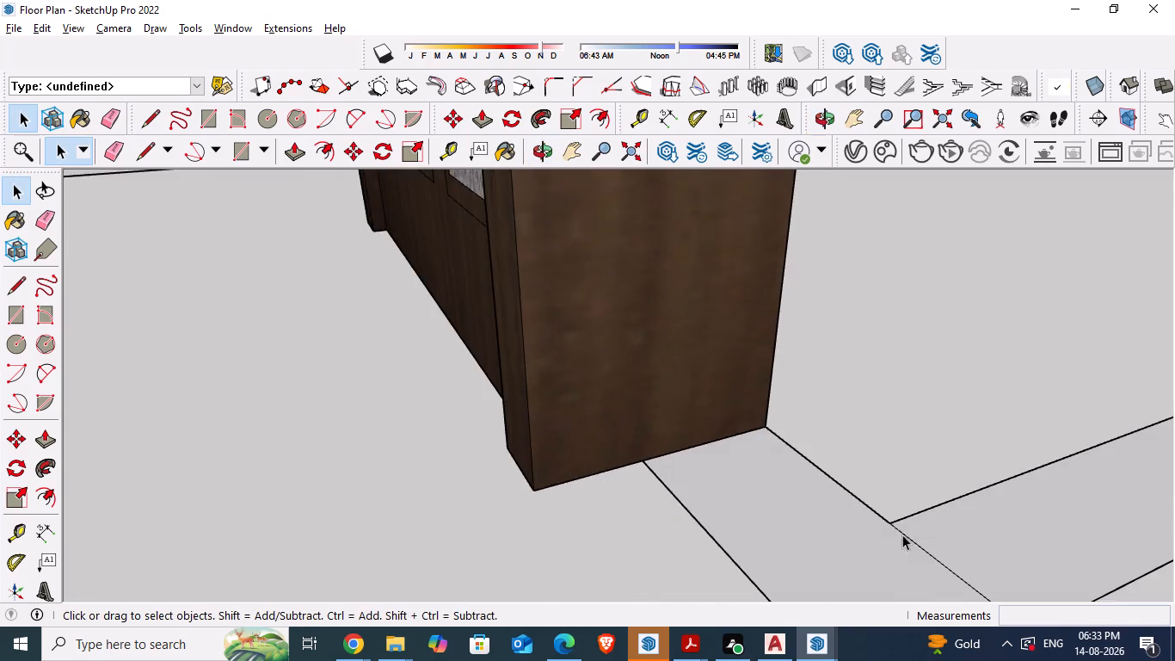
Scale the thickness of the partition-wall door so that its base fits the width of the partition wall.
scroll(889, 524, "down", 20)
scroll(889, 524, "down", 5)
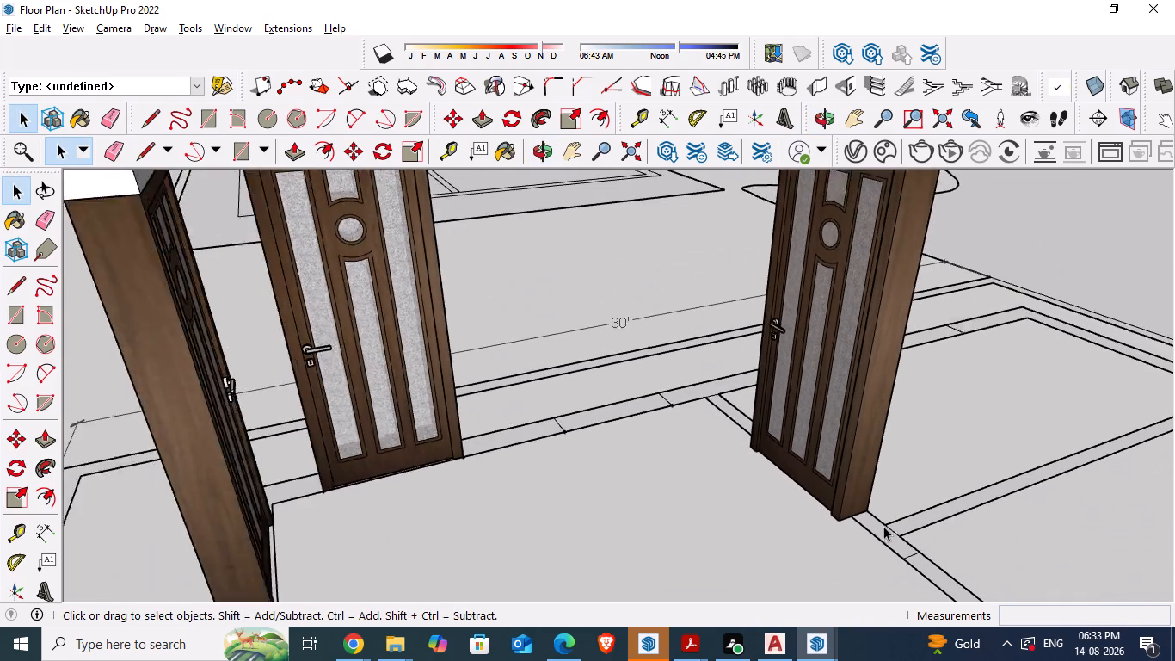
scroll(883, 526, "down", 5)
middle_click_drag(880, 528, 789, 533)
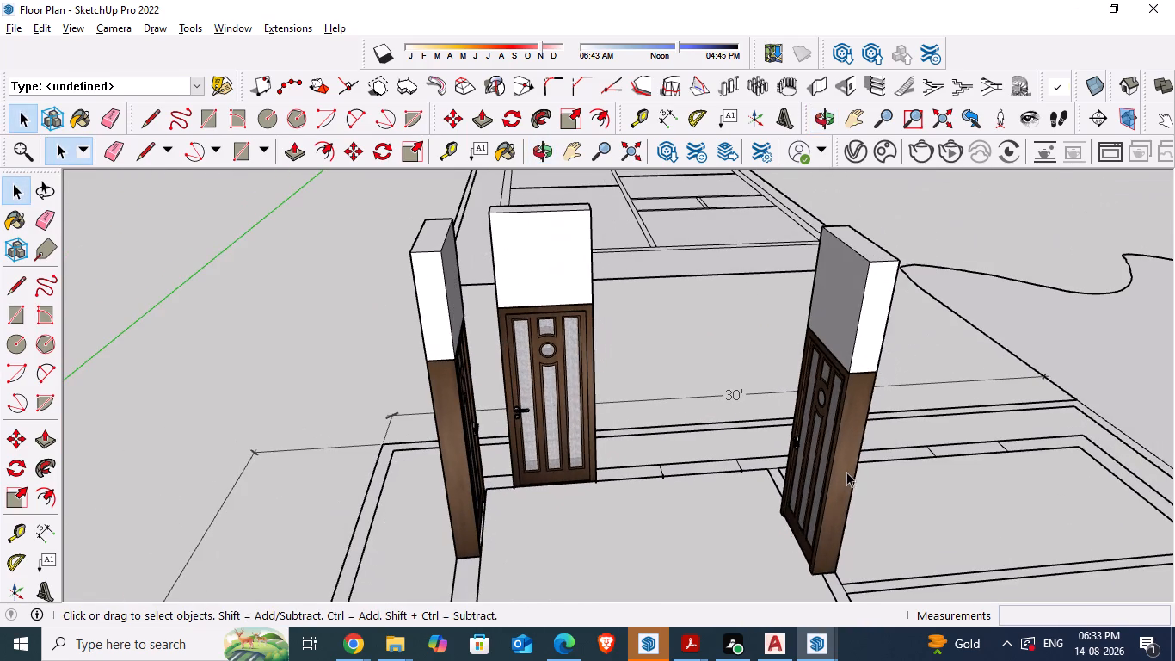
left_click(846, 464)
key("s")
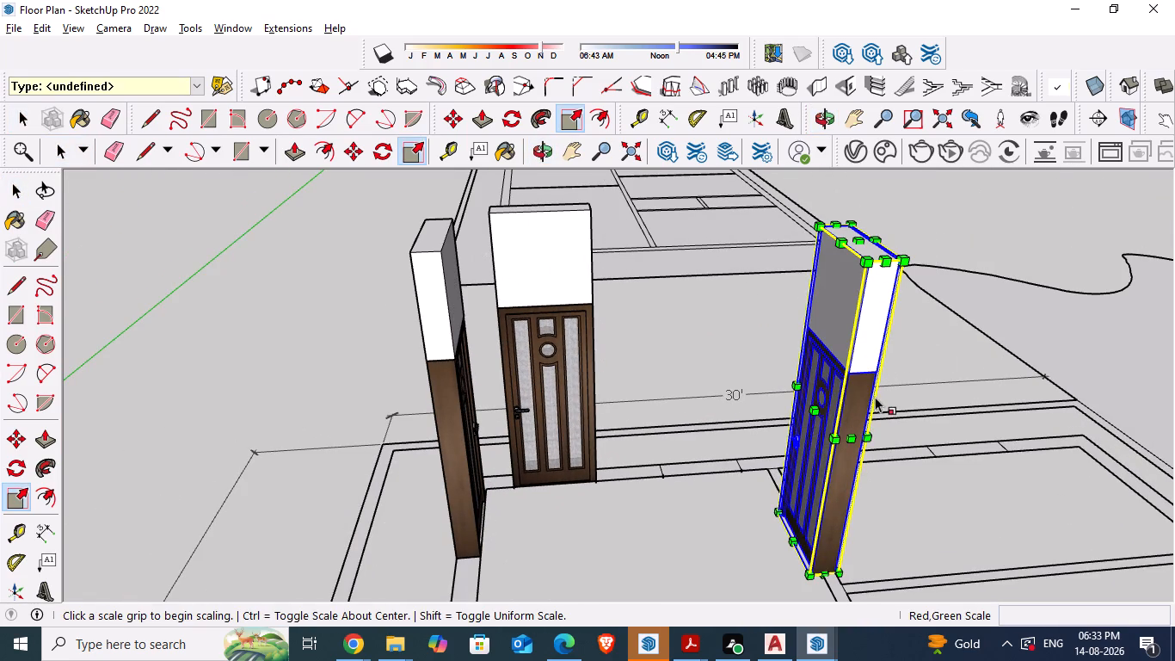
middle_click_drag(915, 488, 910, 488)
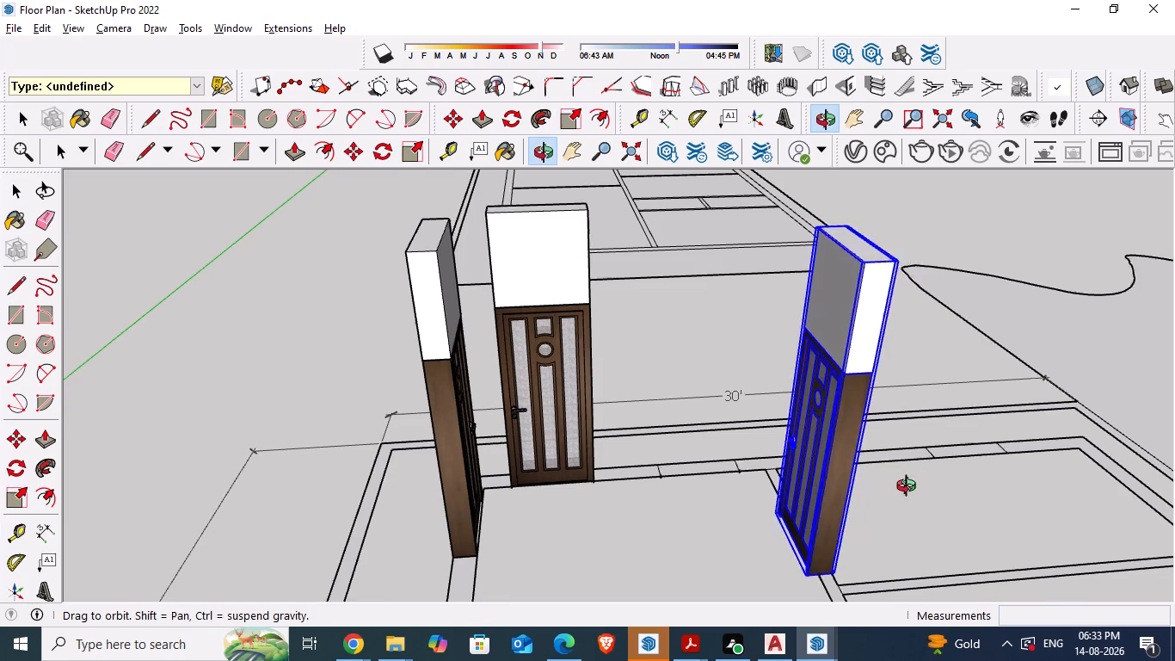
middle_click_drag(910, 488, 784, 476)
scroll(555, 564, "up", 2)
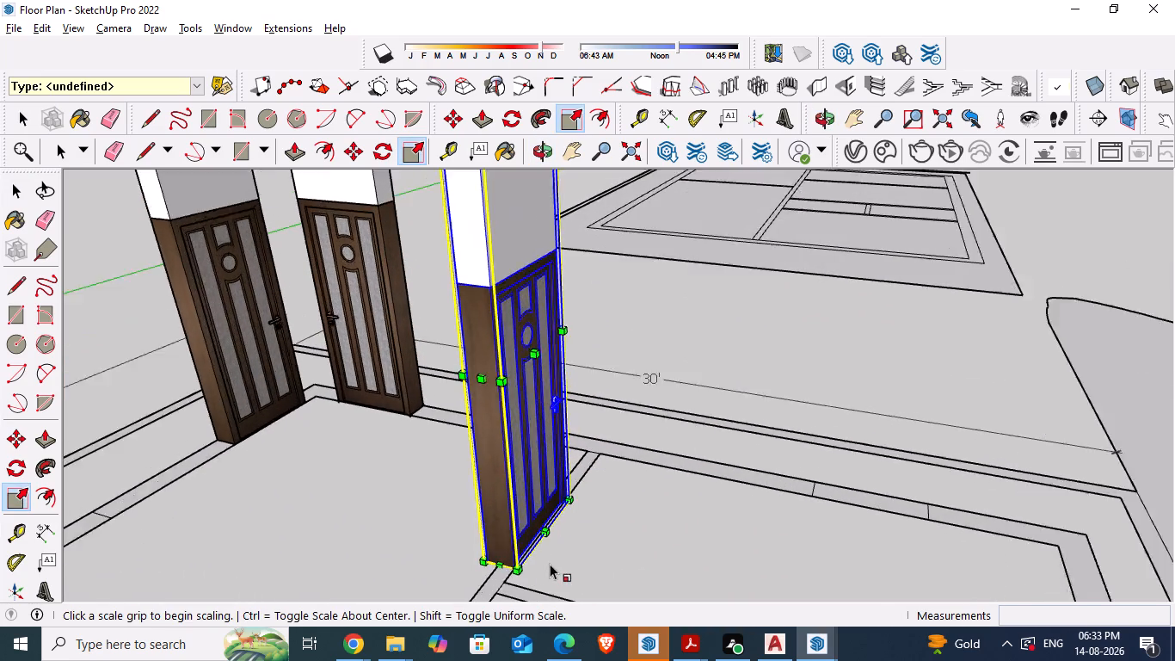
scroll(550, 564, "up", 14)
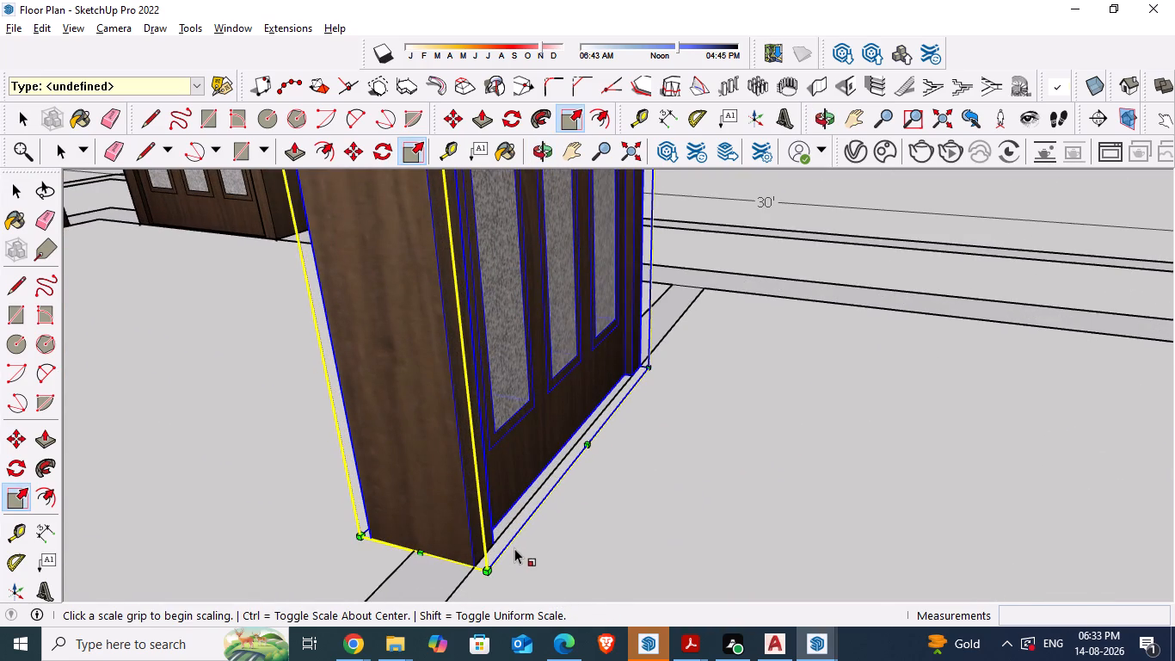
middle_click_drag(526, 525, 690, 528)
scroll(692, 528, "down", 7)
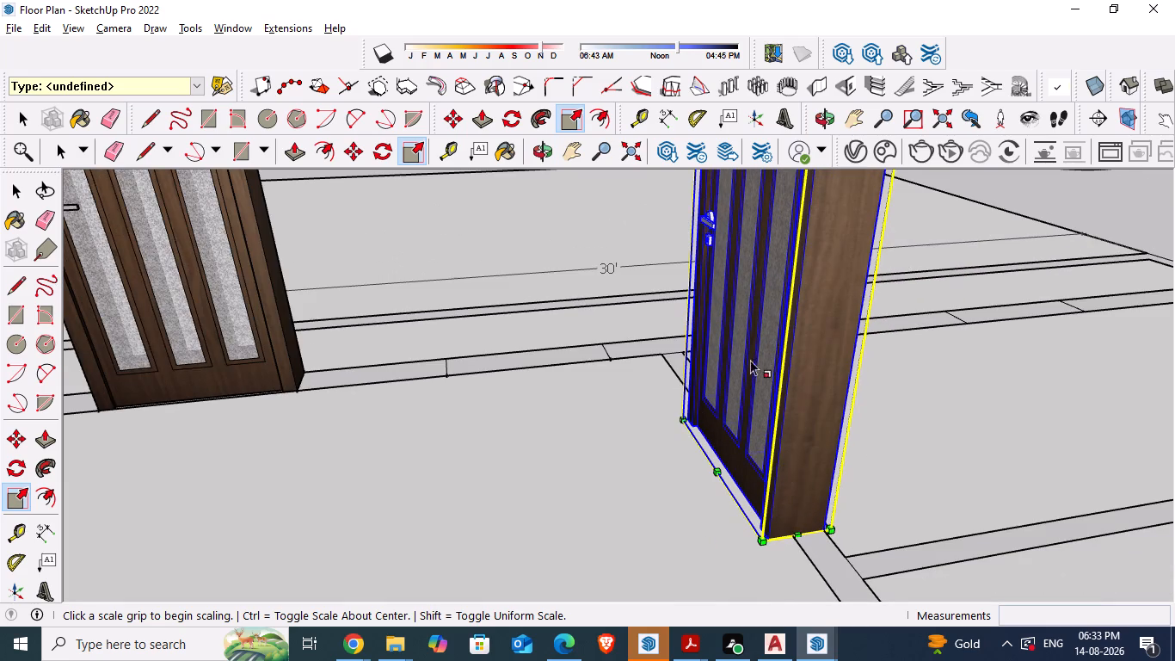
scroll(750, 362, "down", 7)
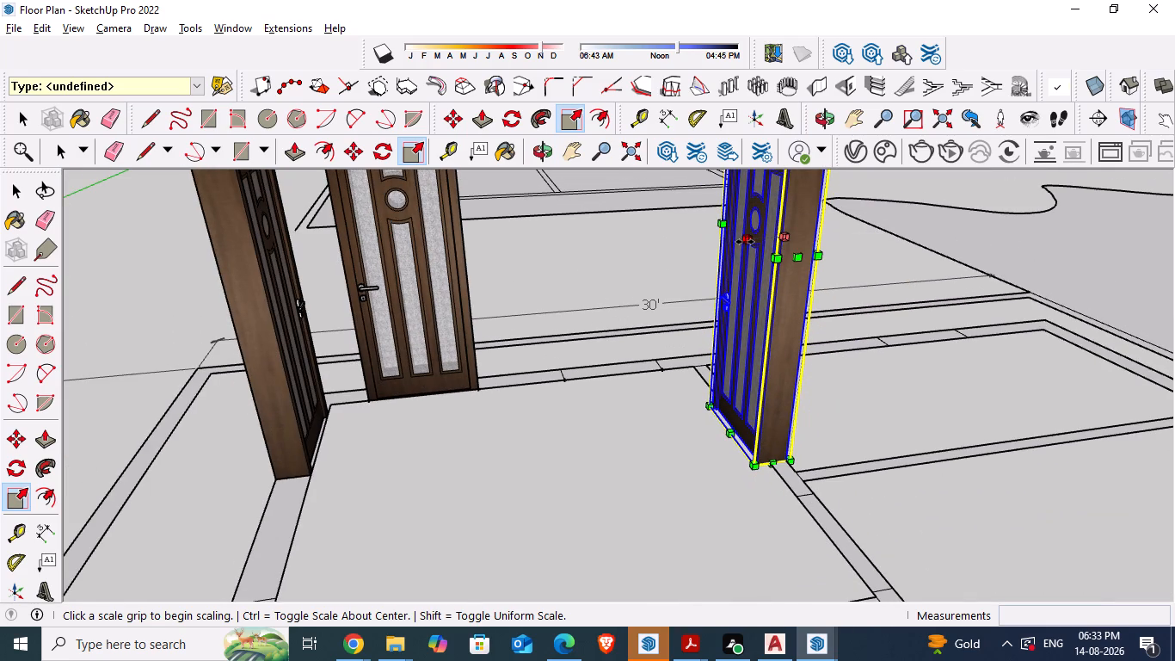
left_click_drag(745, 242, 786, 479)
left_click(786, 479)
key("space")
left_click(717, 510)
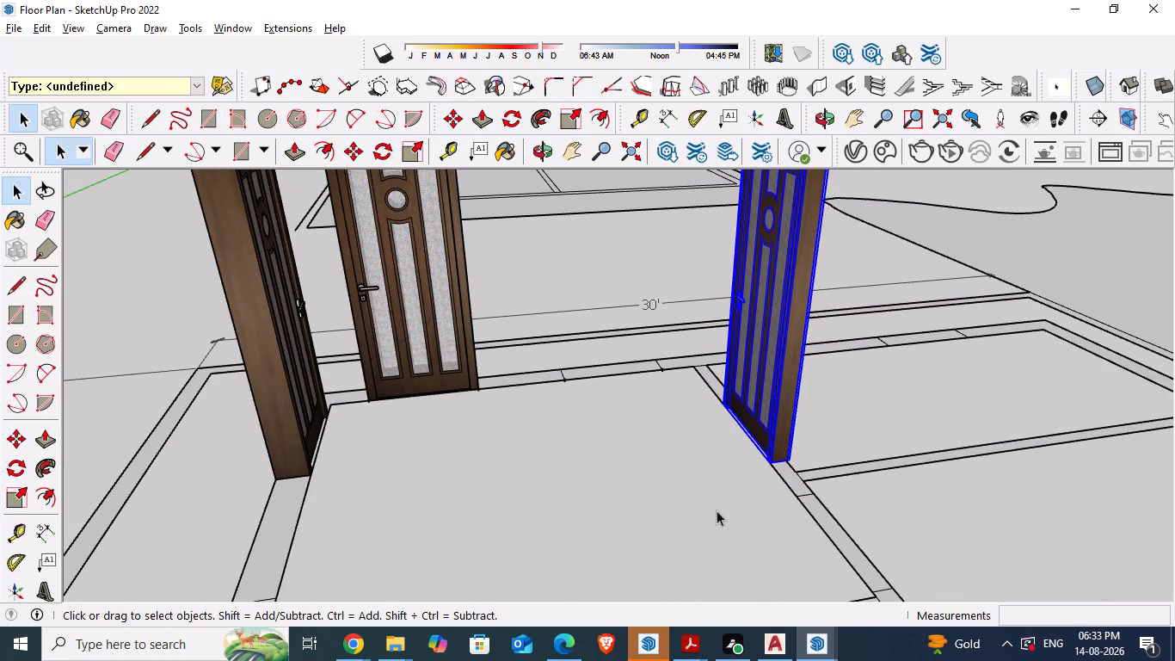
Deselect the scaled door and save the model.
scroll(646, 527, "down", 1)
middle_click_drag(642, 528, 563, 582)
scroll(562, 580, "down", 1)
scroll(667, 429, "up", 1)
left_click(809, 483)
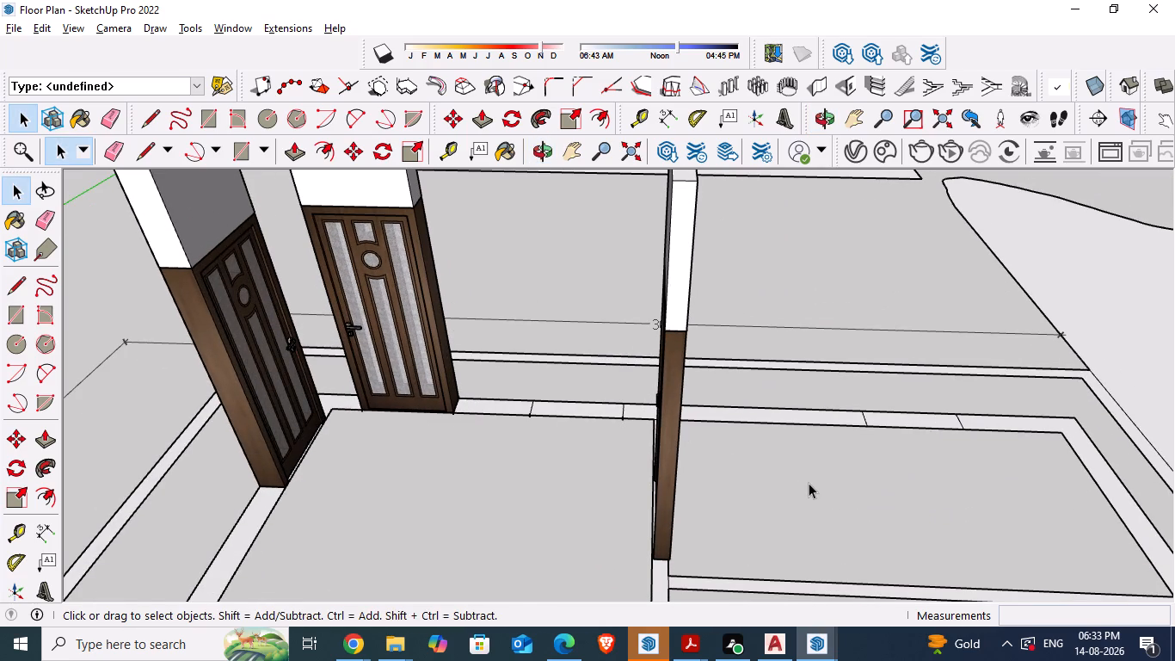
key("ctrl+s")
Examine how the bases of the two doors beside the outer wall corner sit on the wall lines.
middle_click_drag(373, 575, 688, 512)
scroll(666, 508, "down", 2)
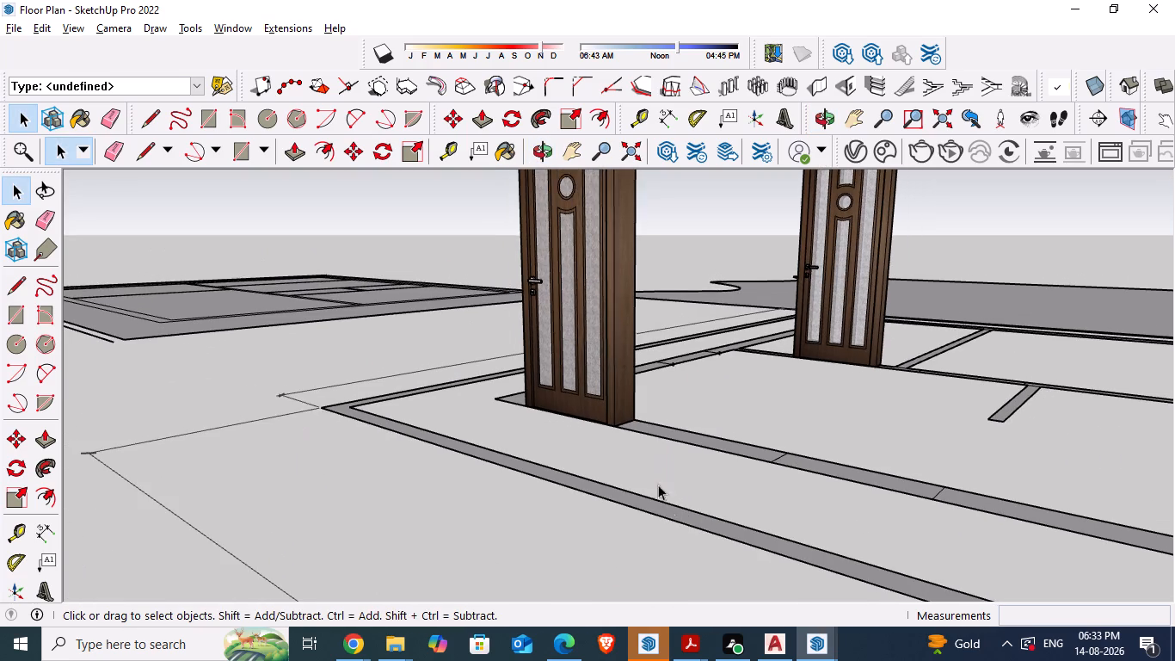
middle_click_drag(647, 445, 751, 460)
scroll(581, 398, "up", 2)
middle_click_drag(576, 443, 619, 473)
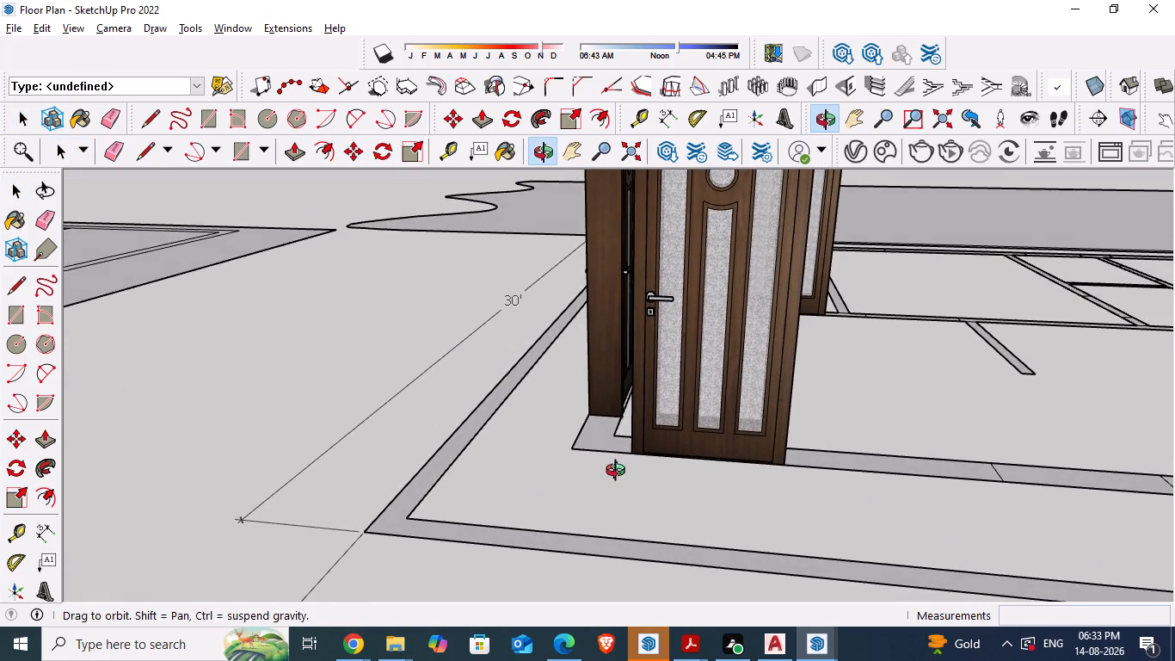
middle_click_drag(619, 473, 628, 473)
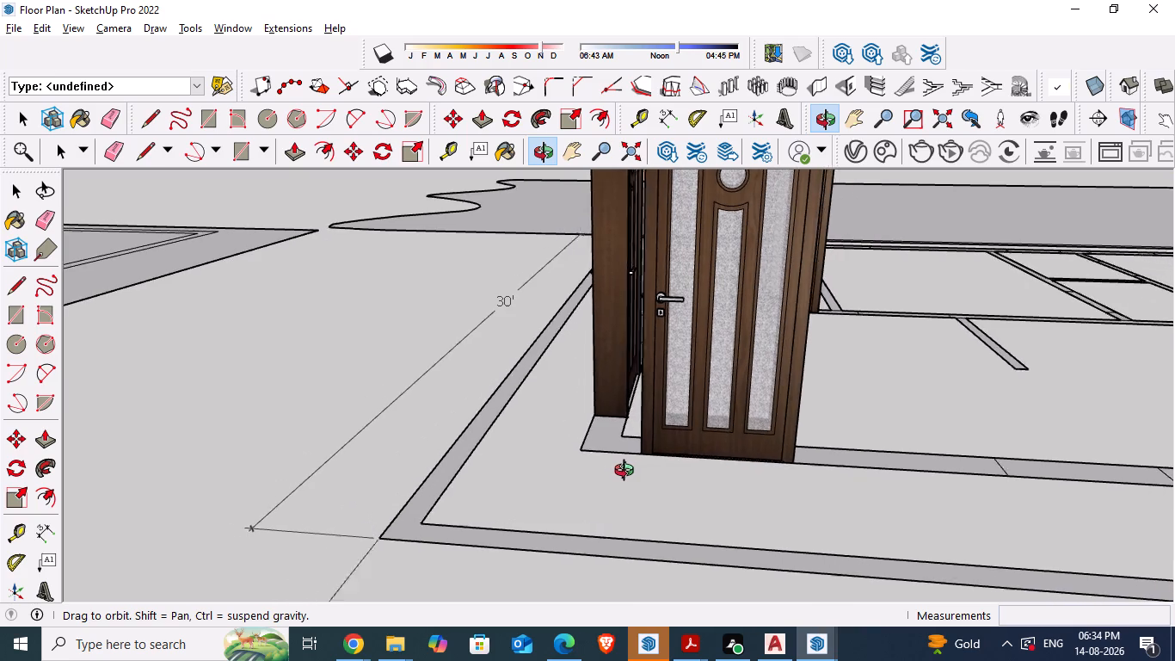
middle_click_drag(628, 473, 796, 481)
scroll(731, 413, "up", 10)
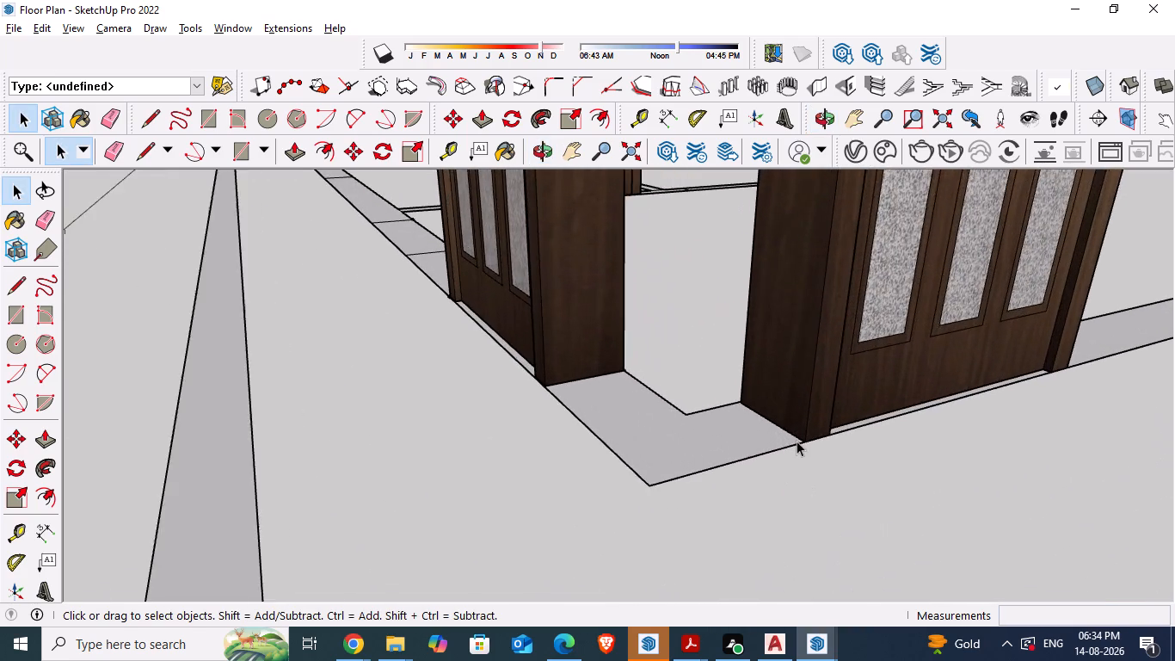
scroll(797, 441, "up", 3)
scroll(832, 461, "down", 1)
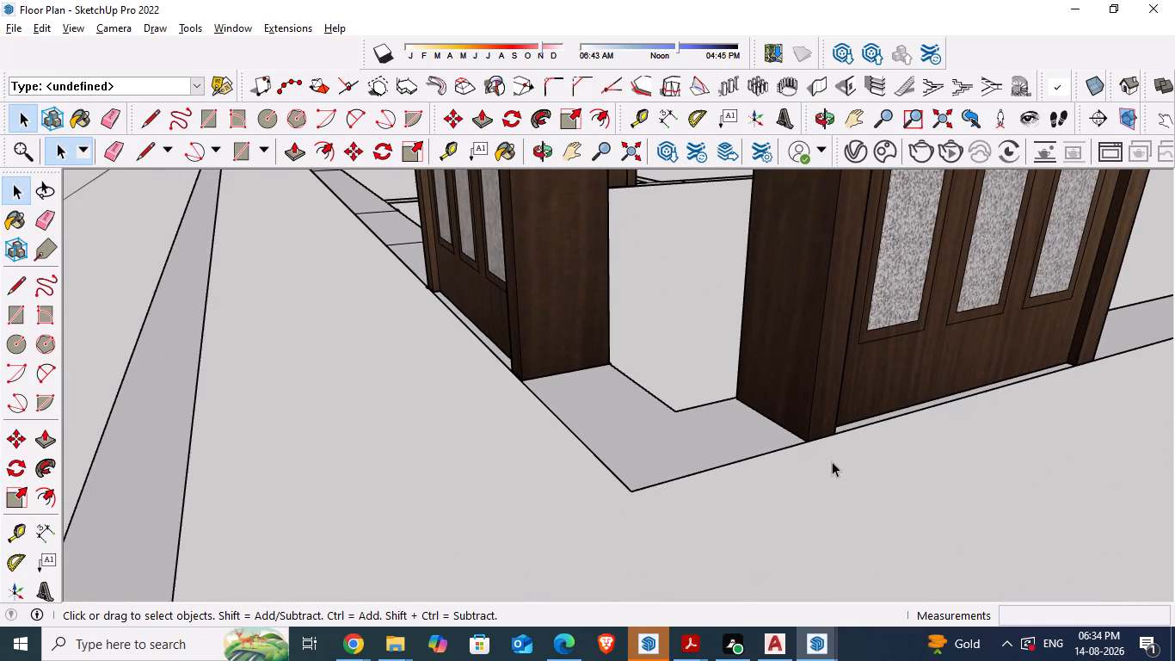
scroll(964, 461, "down", 3)
middle_click_drag(1049, 476, 724, 478)
scroll(698, 471, "down", 6)
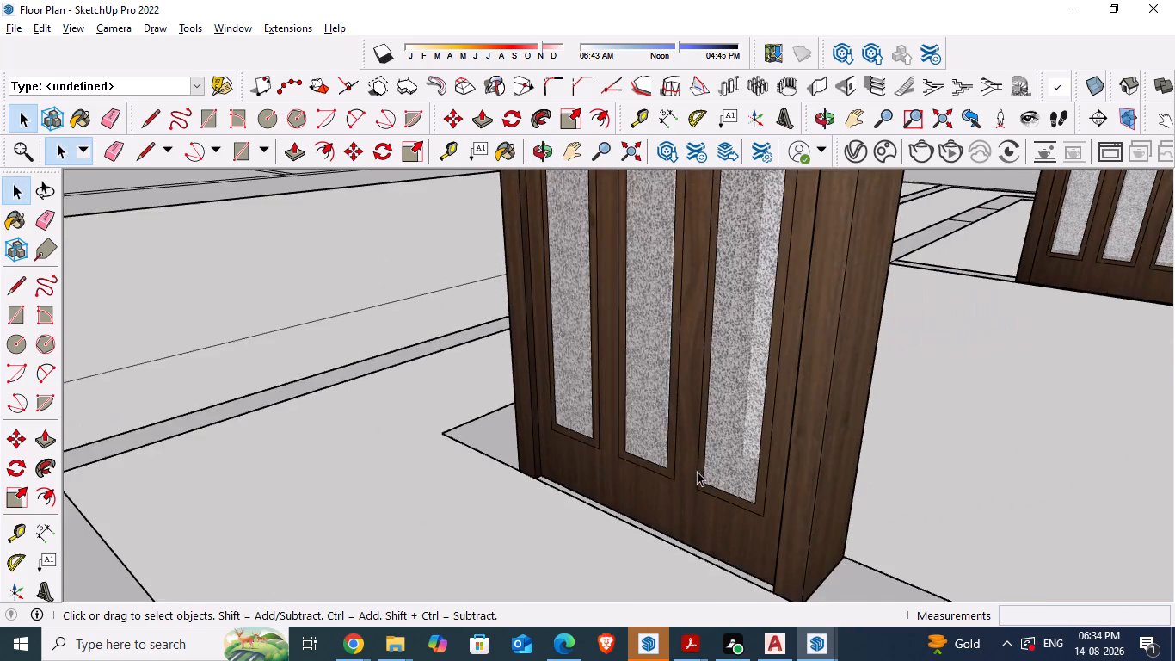
scroll(697, 471, "down", 14)
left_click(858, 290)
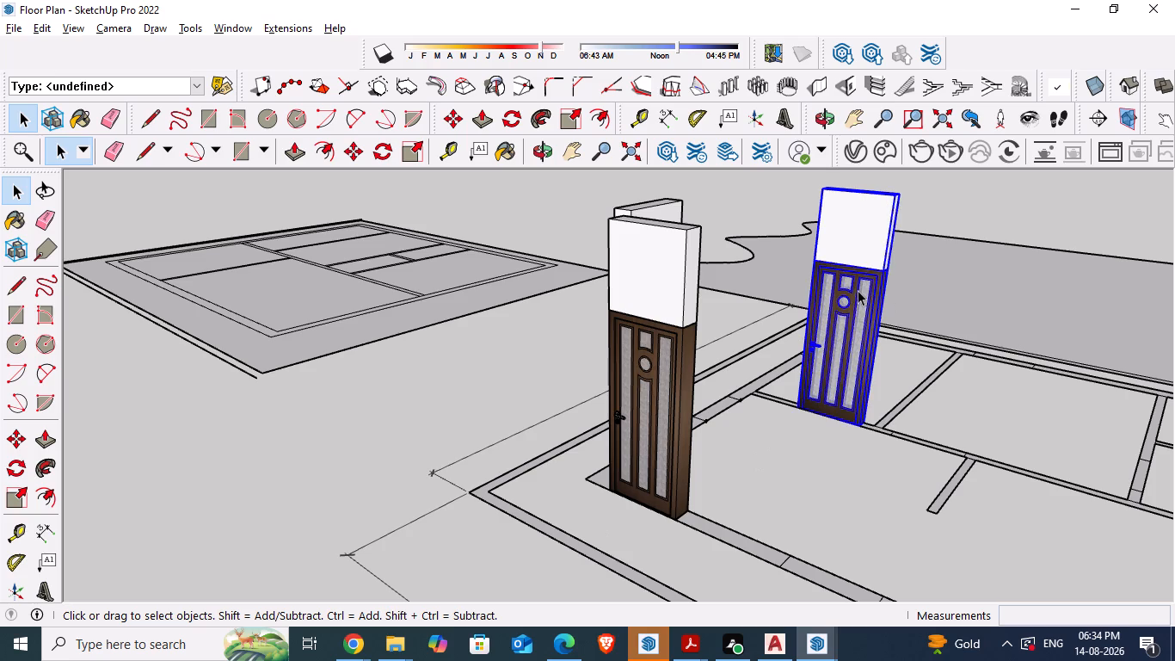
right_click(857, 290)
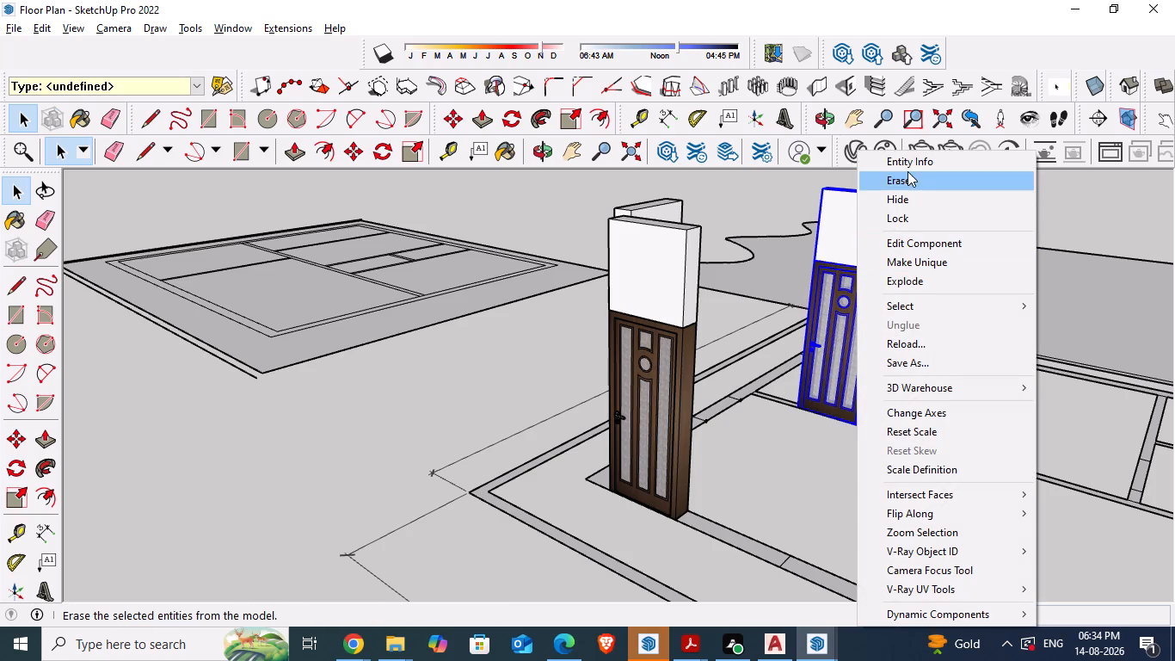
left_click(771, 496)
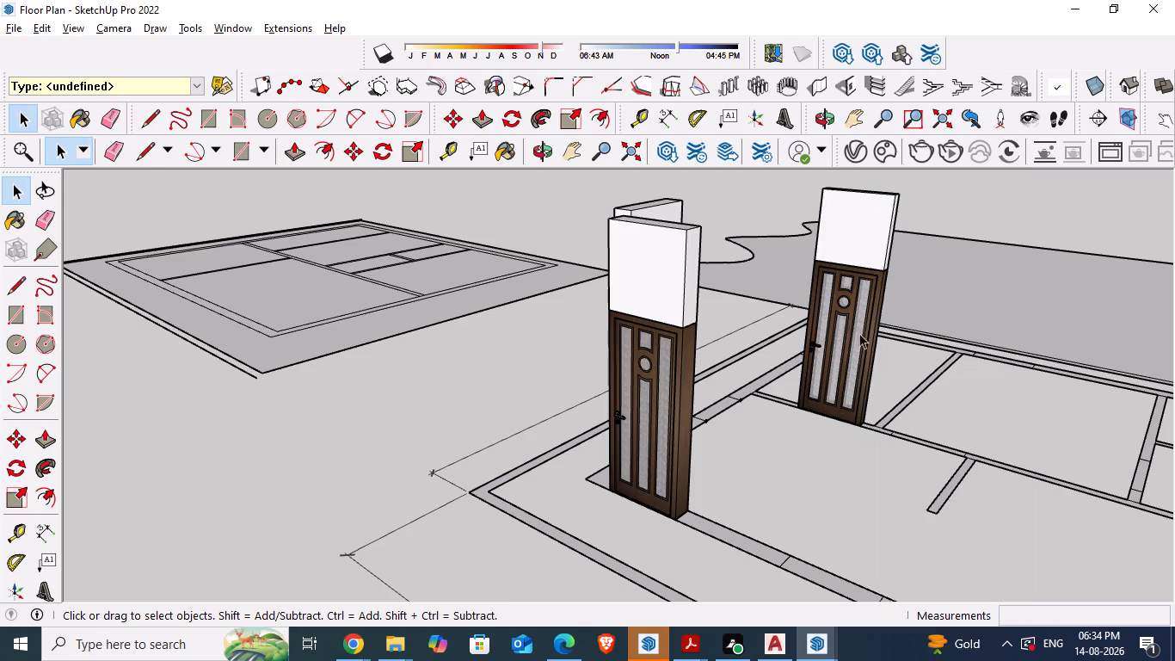
Copy the partition-wall door along the same partition wall to the opening beside the short stub wall.
left_click(837, 338)
scroll(827, 330, "down", 5)
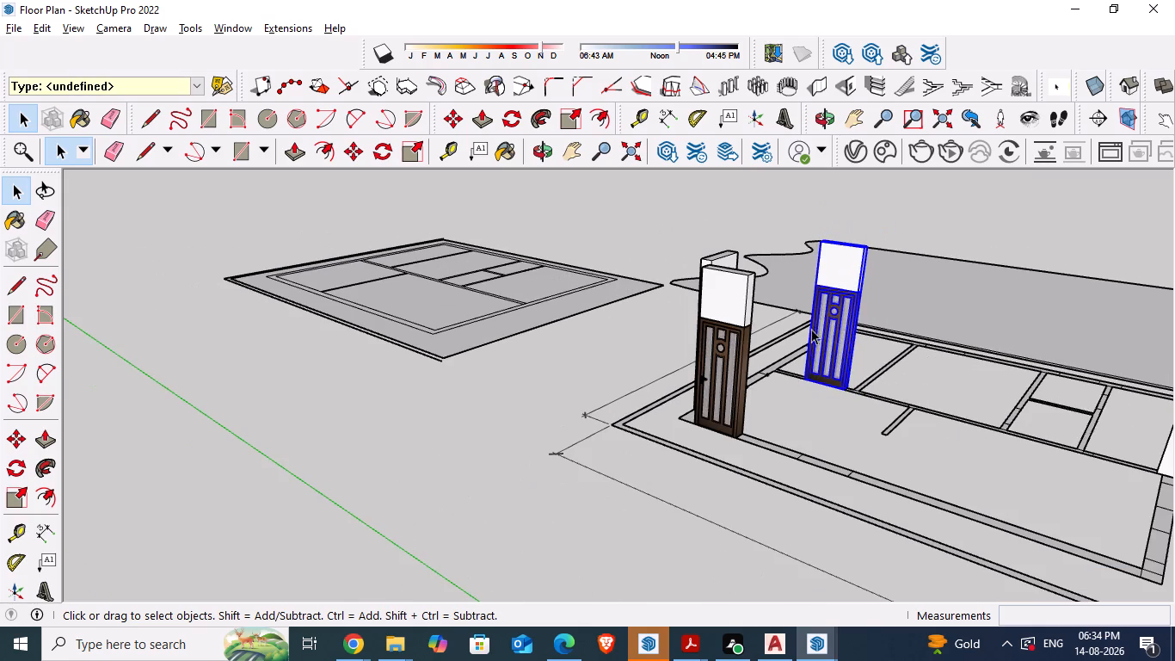
scroll(952, 347, "up", 7)
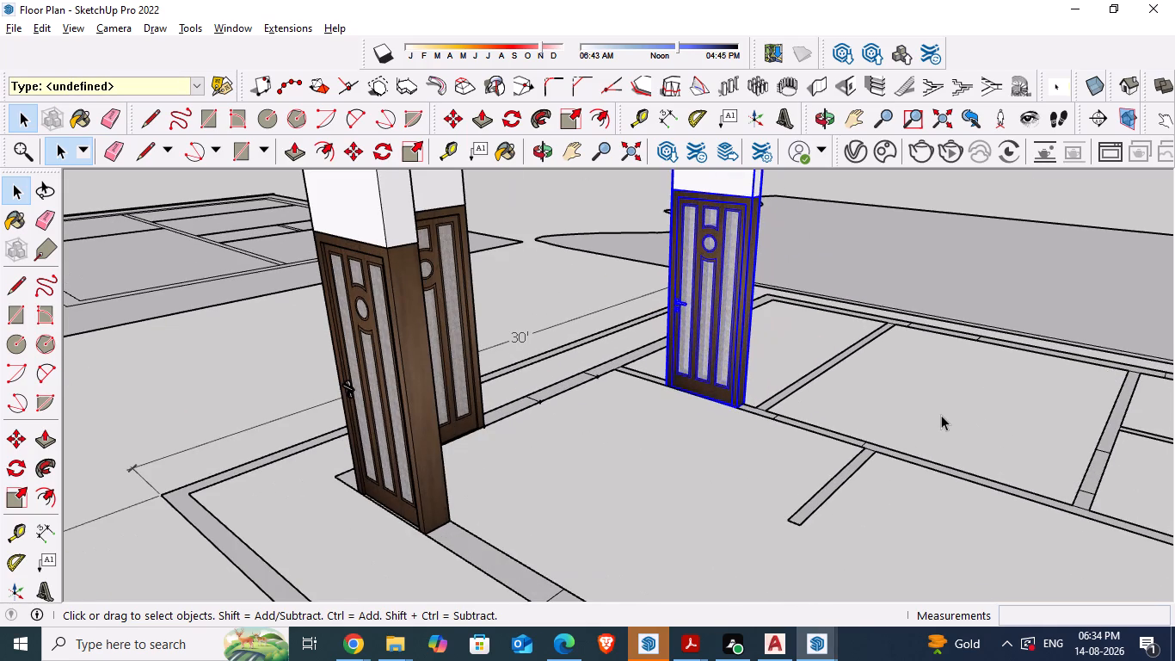
key("m")
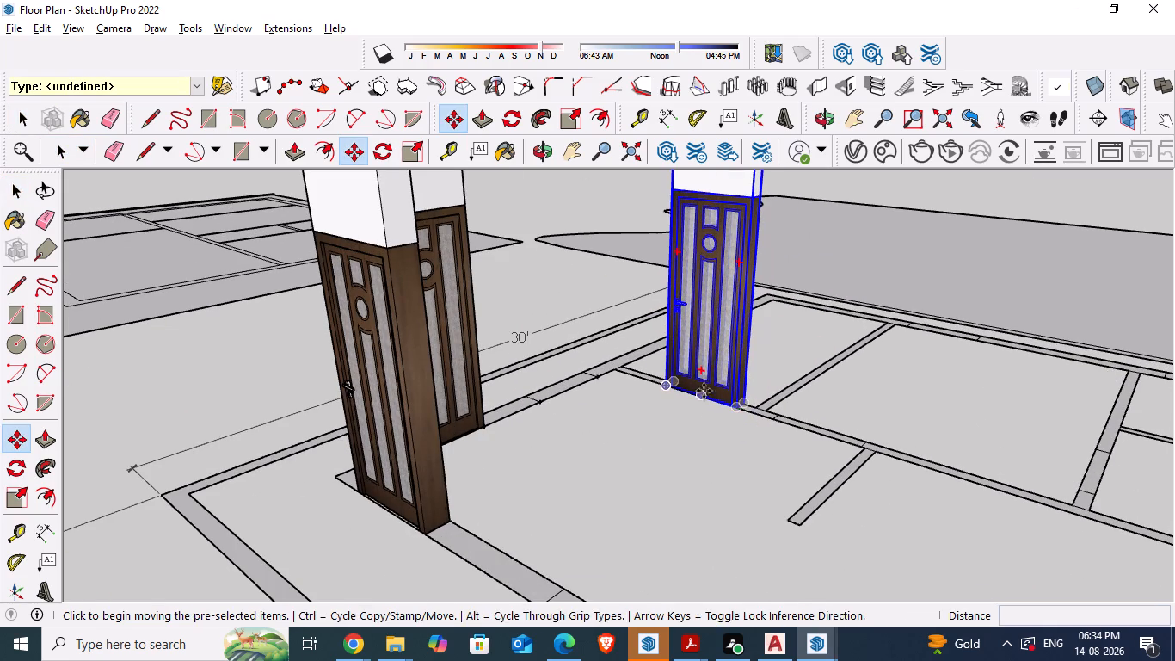
left_click_drag(705, 389, 786, 416, "ctrl")
scroll(798, 419, "up", 5)
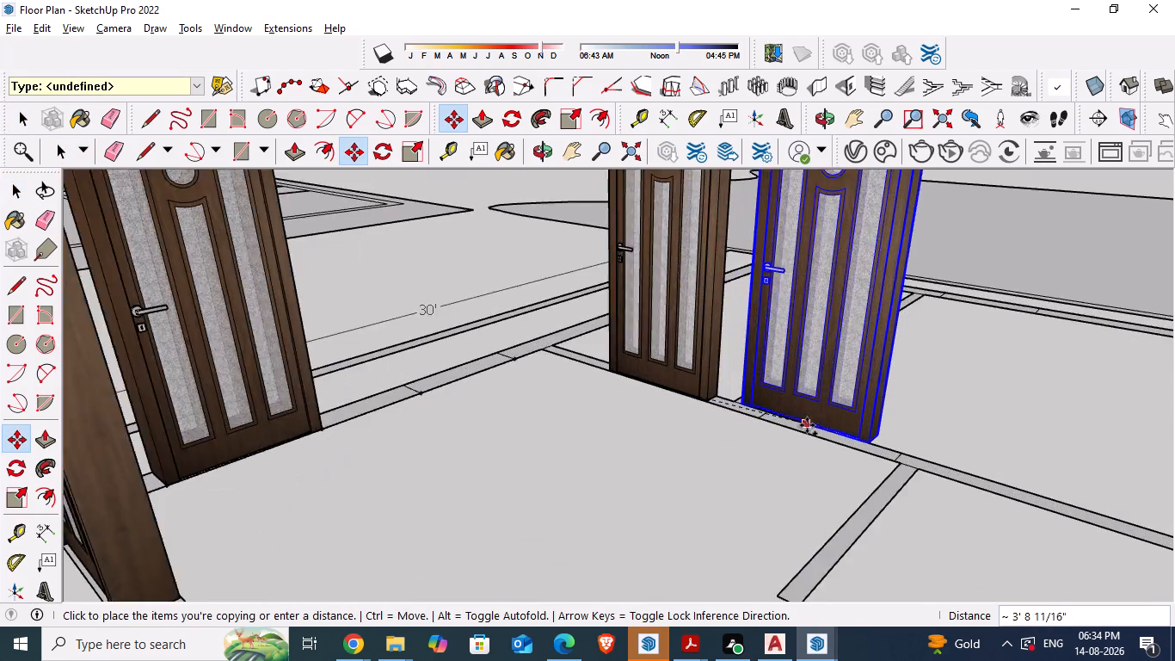
scroll(807, 425, "up", 10)
left_click(821, 435)
Move the new door copy by its bottom front corner onto the room-side edge line of the partition wall.
middle_click_drag(992, 546, 982, 540)
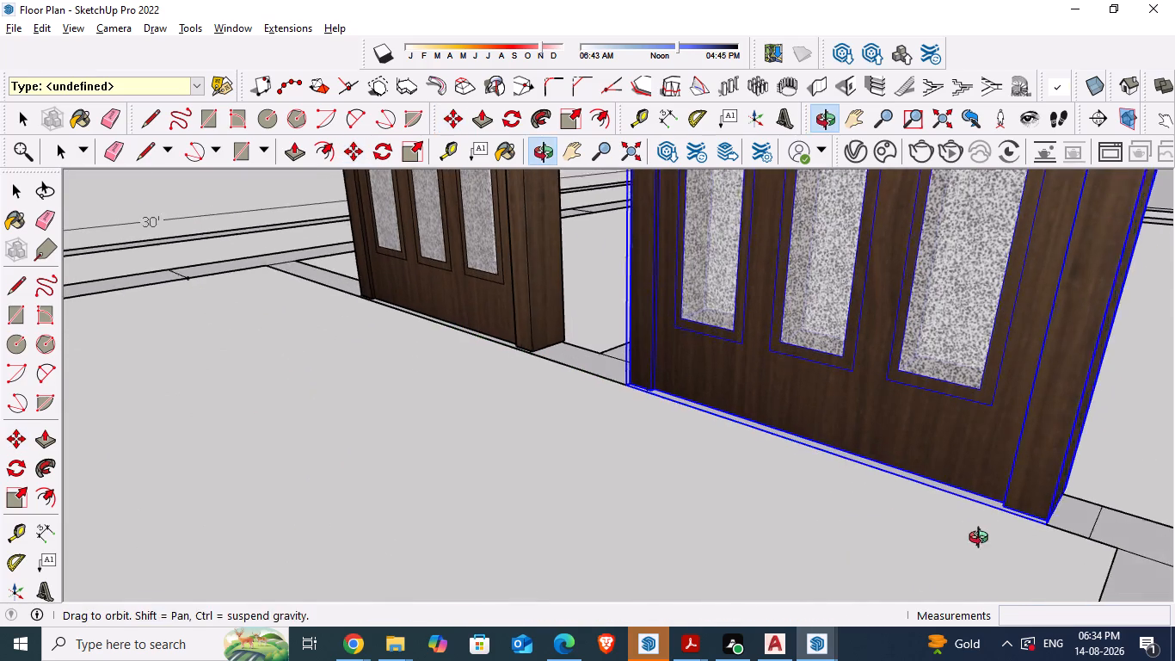
middle_click_drag(982, 540, 821, 457)
middle_click_drag(739, 398, 764, 442)
scroll(760, 406, "down", 2)
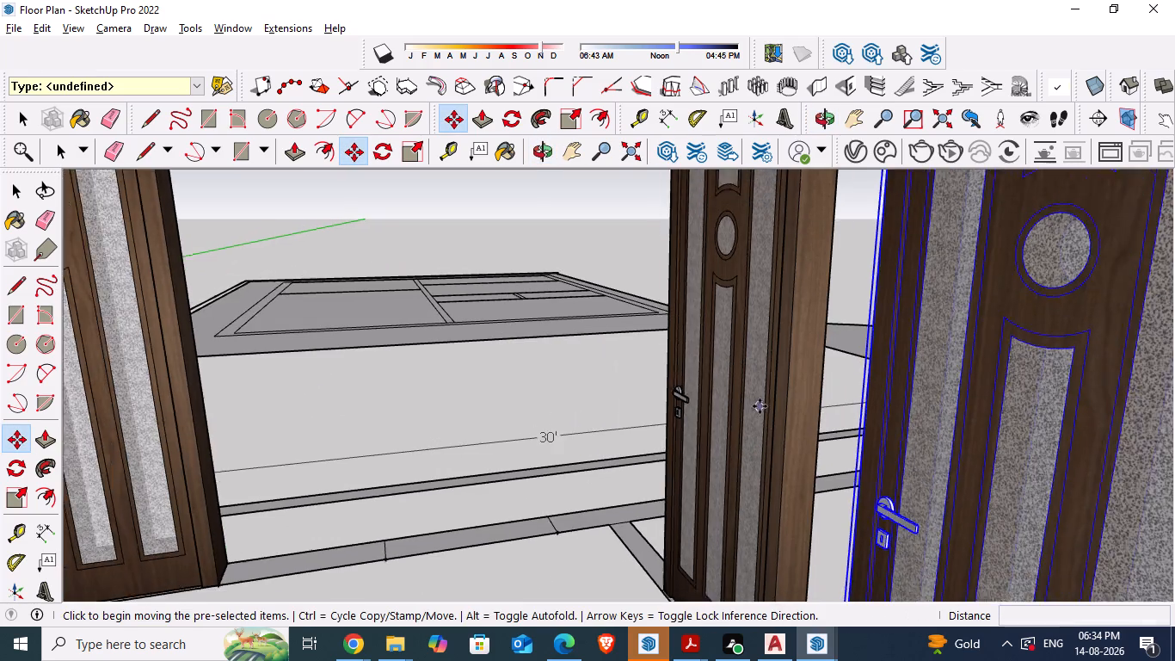
scroll(760, 406, "down", 13)
scroll(842, 513, "up", 14)
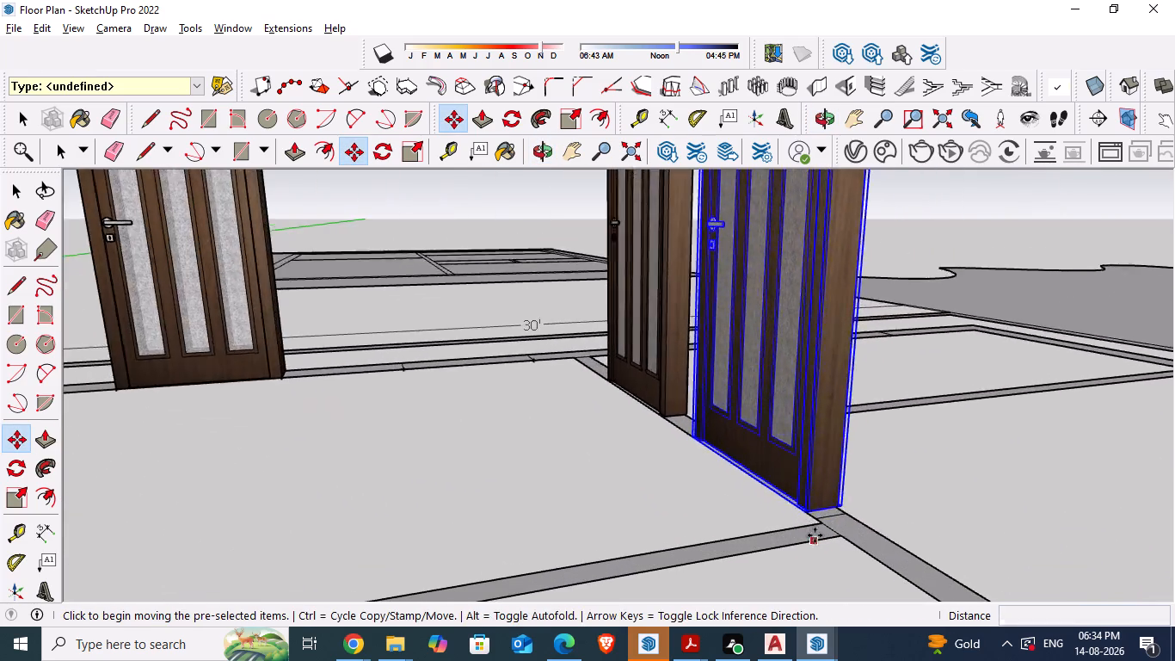
scroll(815, 535, "up", 15)
scroll(806, 517, "up", 6)
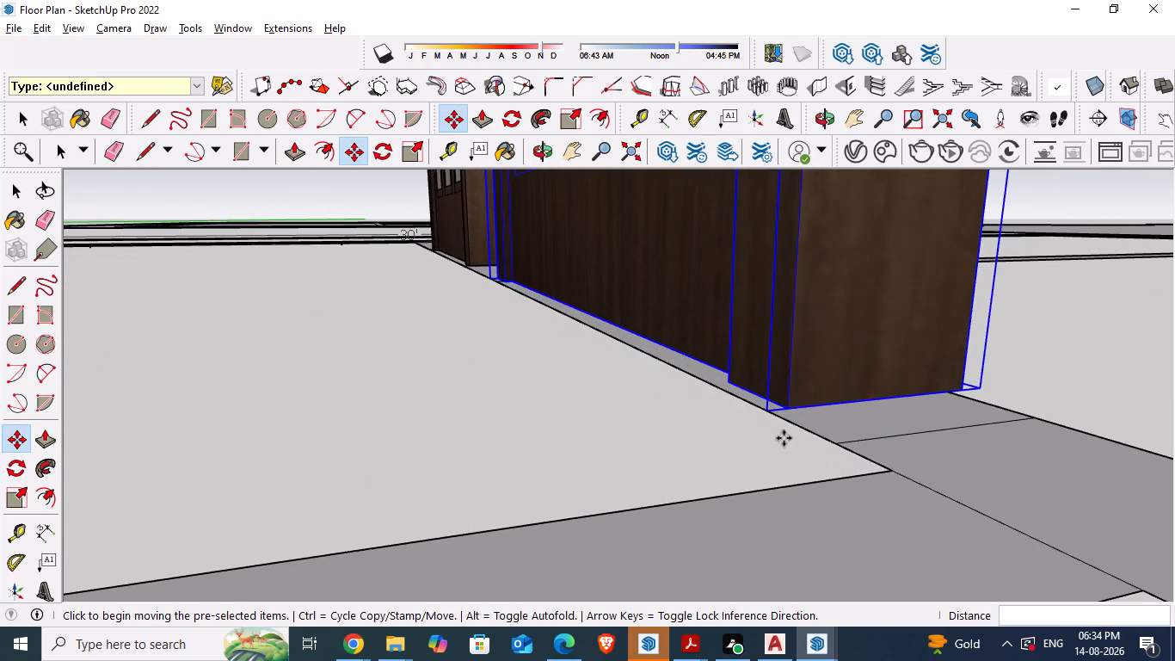
left_click_drag(791, 405, 778, 415)
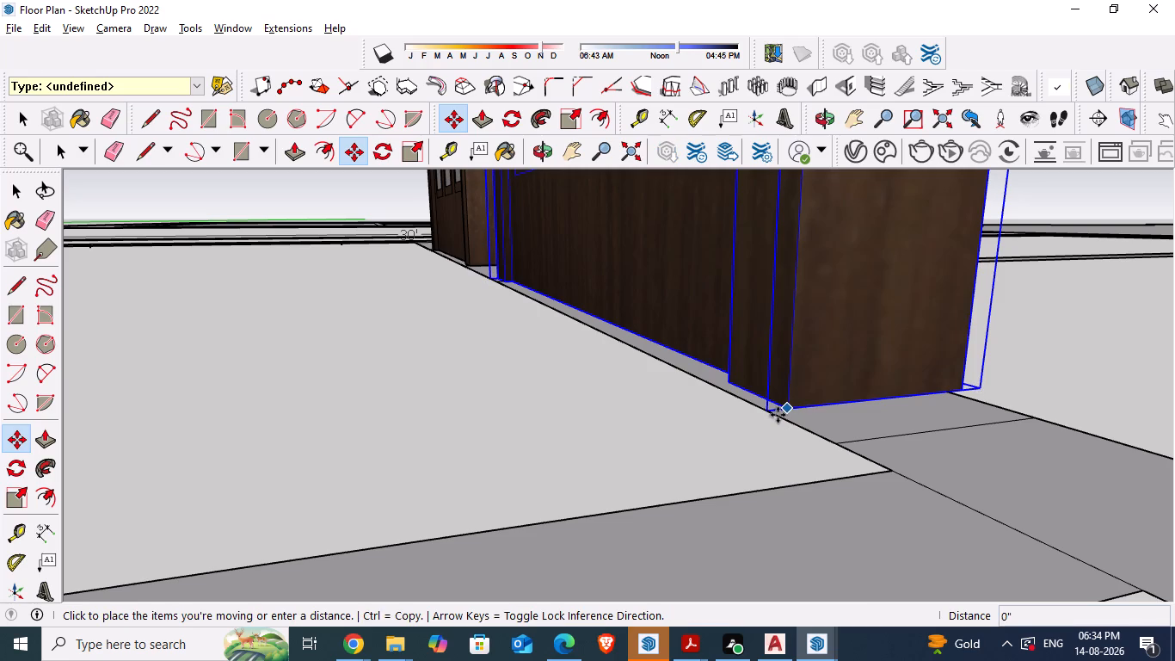
left_click_drag(778, 415, 775, 415)
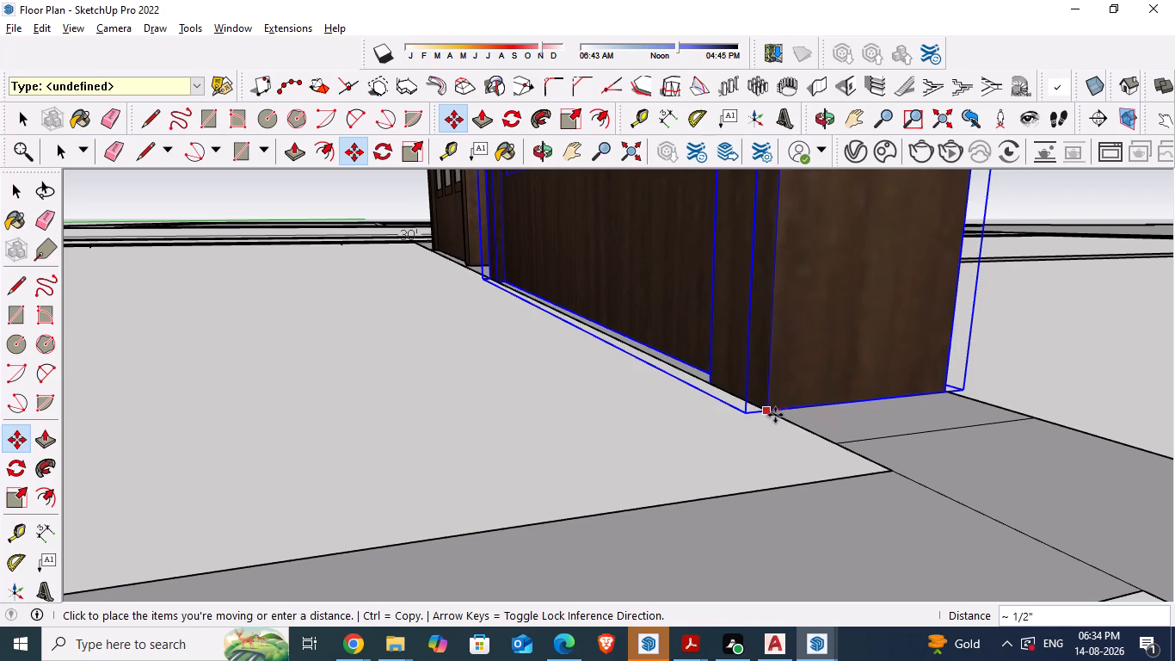
key("space")
scroll(768, 401, "up", 7)
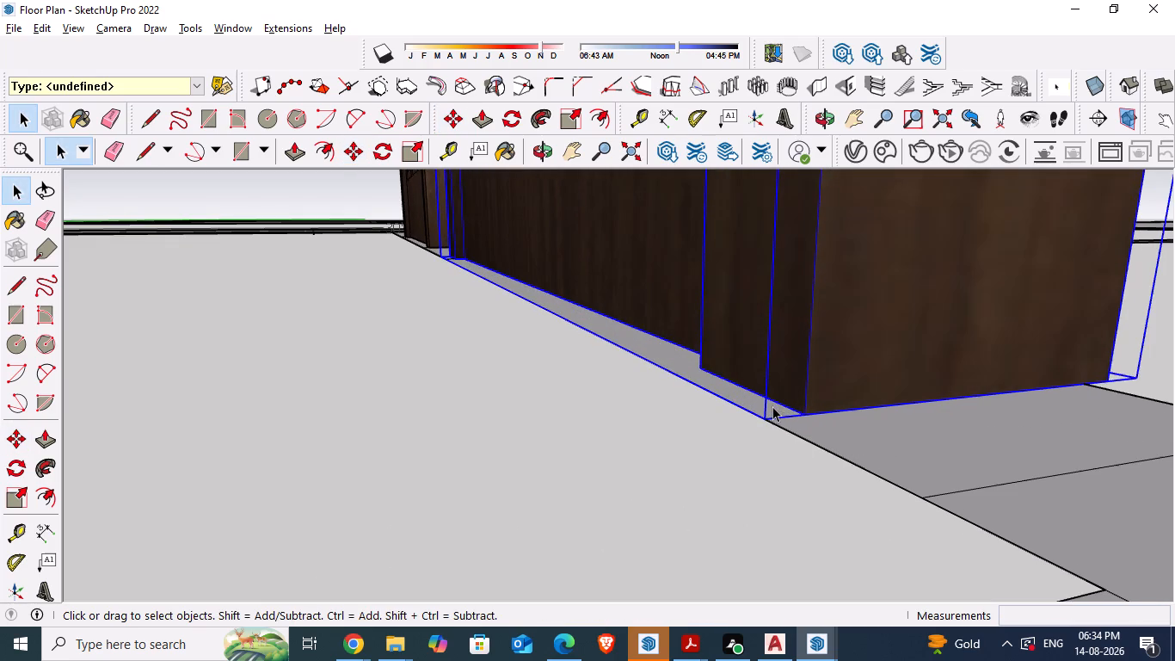
scroll(765, 422, "down", 1)
key("m")
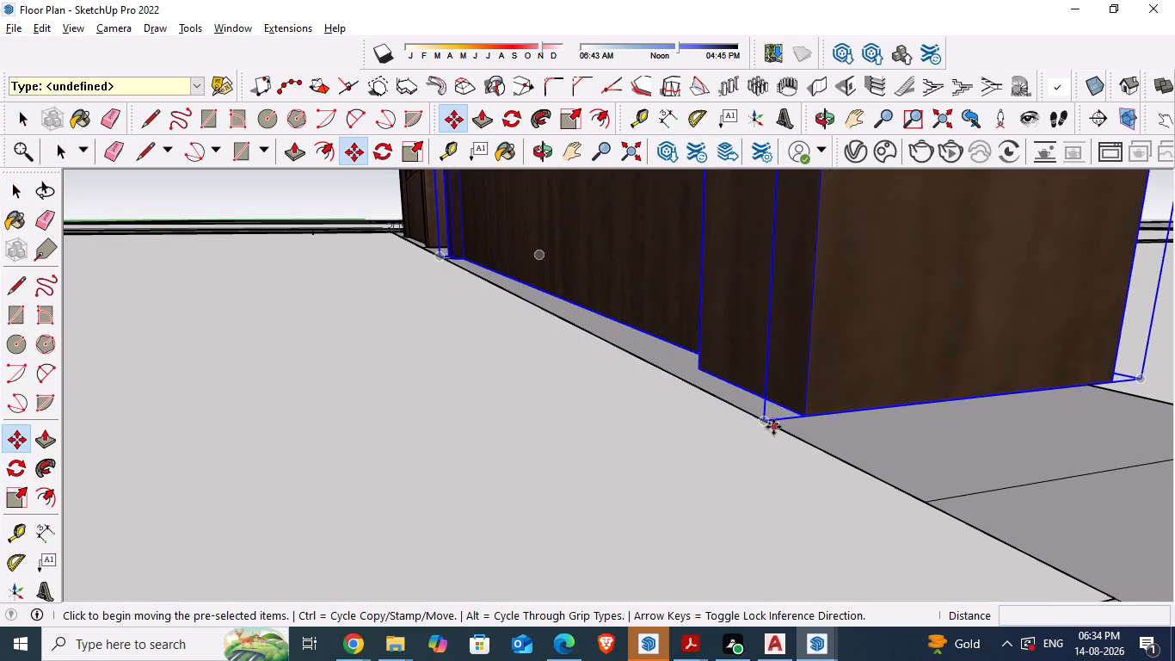
left_click_drag(804, 415, 769, 423)
left_click(768, 423)
key("space")
left_click(667, 466)
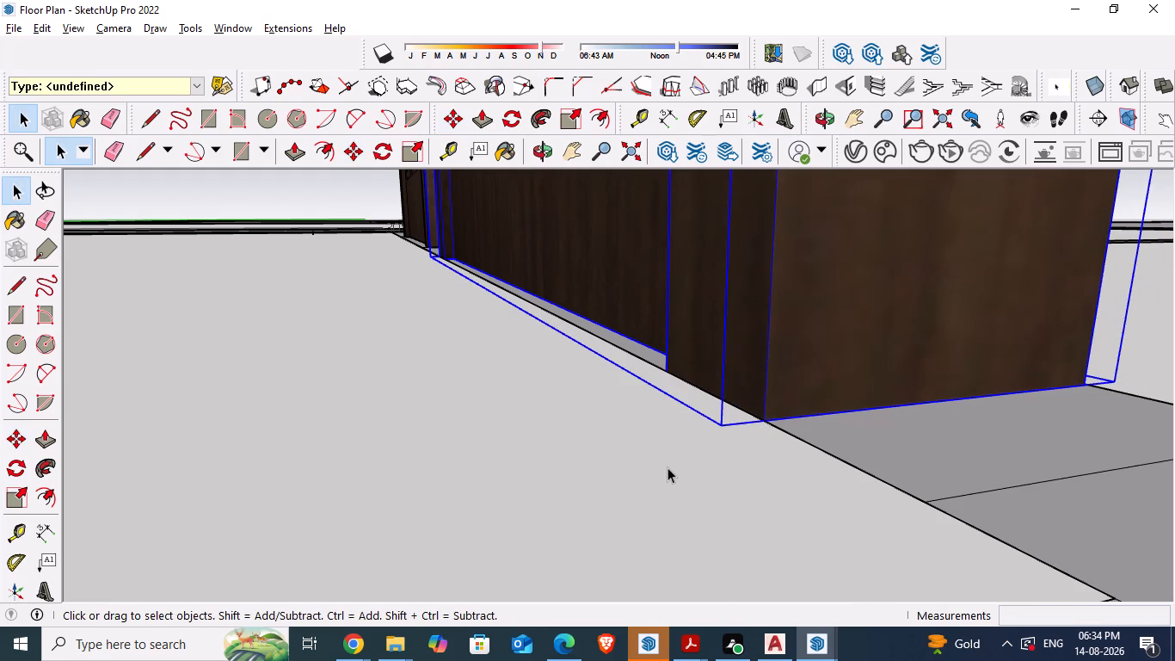
Unhide all hidden objects in the model.
scroll(664, 491, "down", 3)
middle_click_drag(780, 491, 794, 545)
scroll(692, 450, "down", 3)
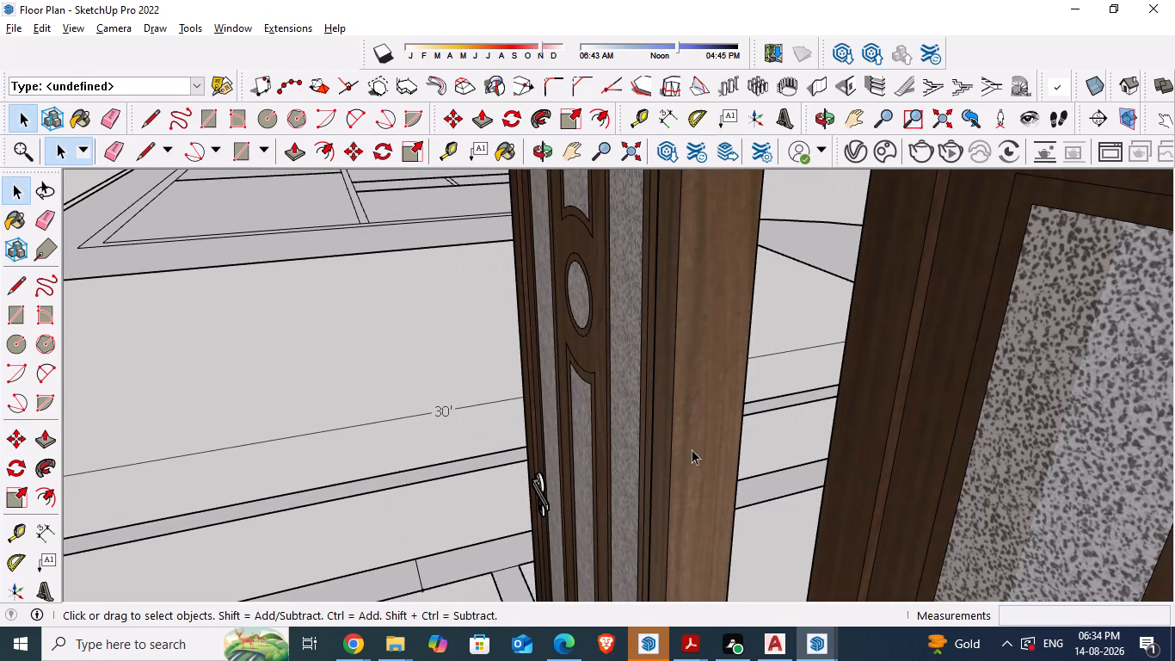
left_click(40, 25)
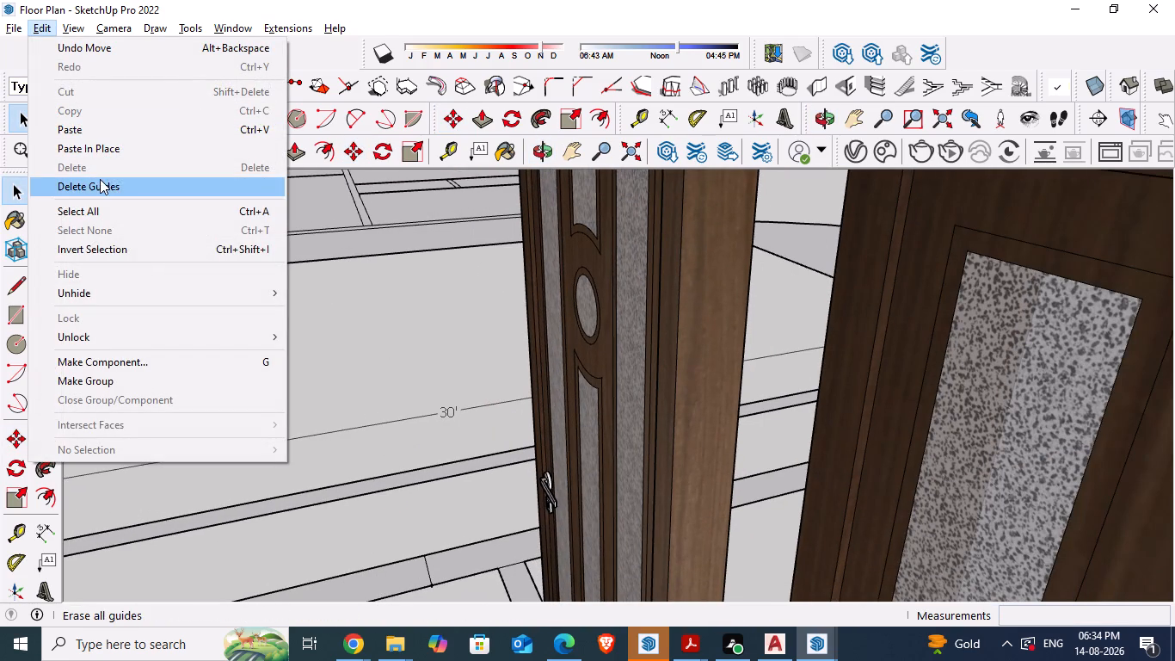
left_click(91, 288)
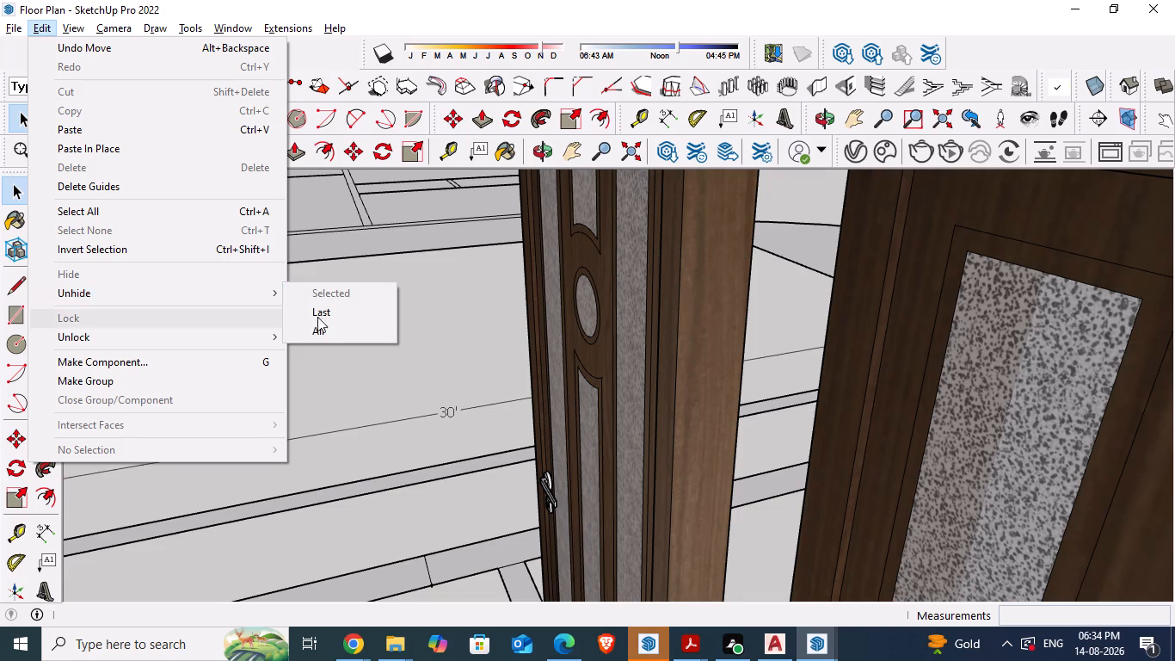
left_click(338, 330)
scroll(384, 359, "down", 11)
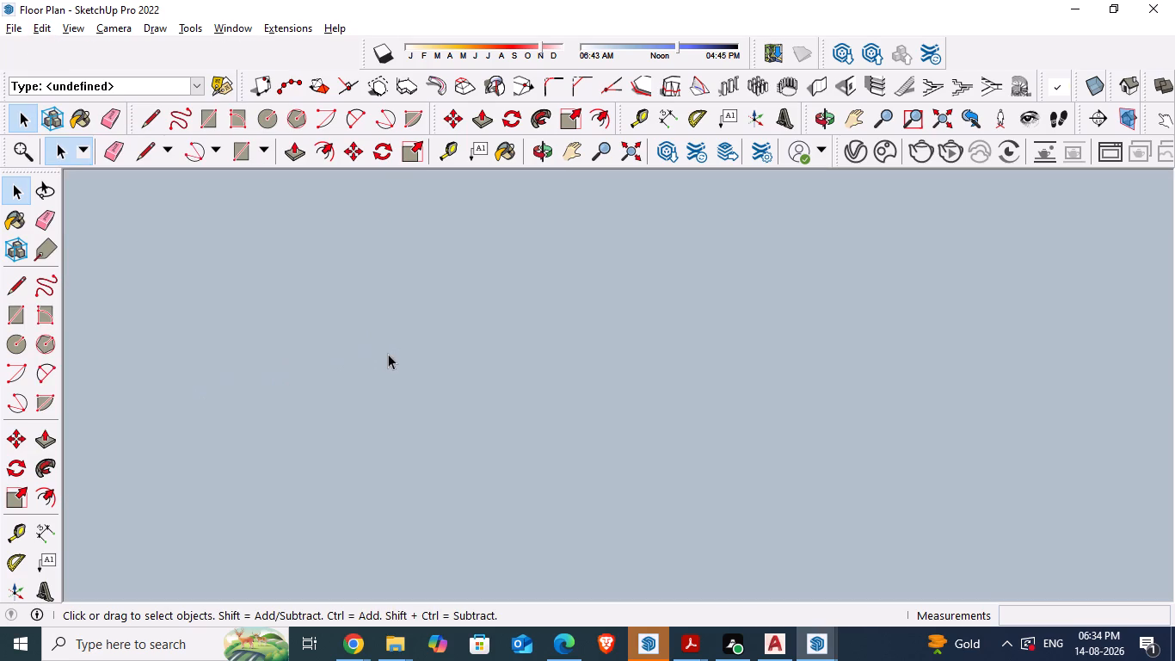
Bring the whole model back into view and save it.
scroll(394, 355, "down", 3)
left_click(631, 153)
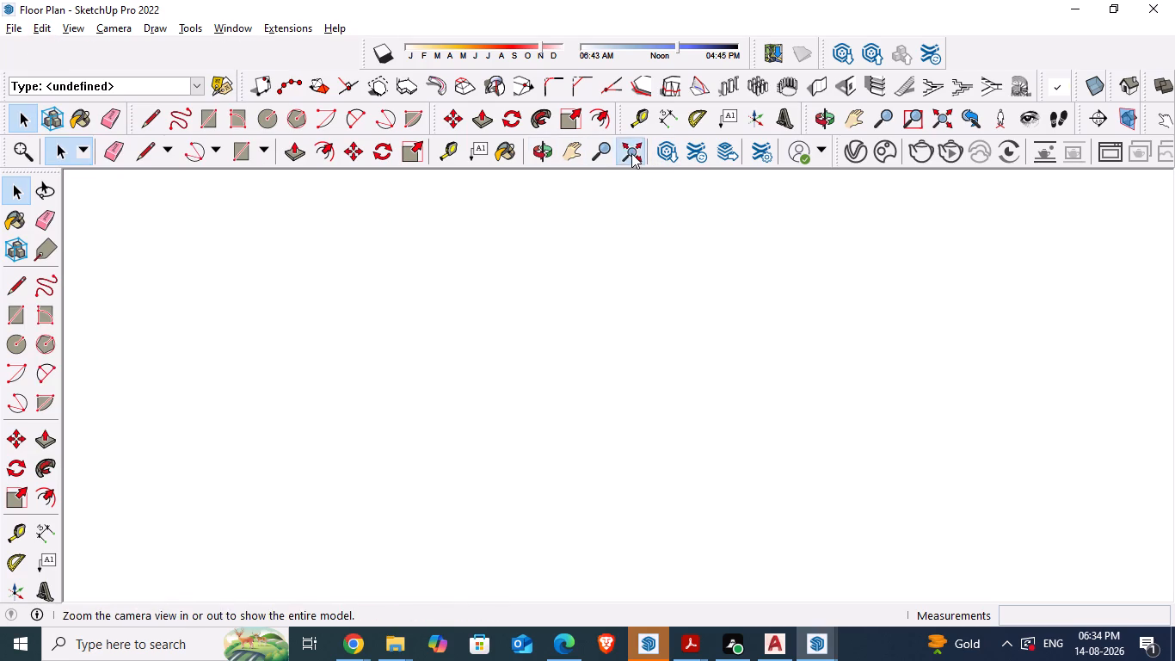
left_click(625, 549)
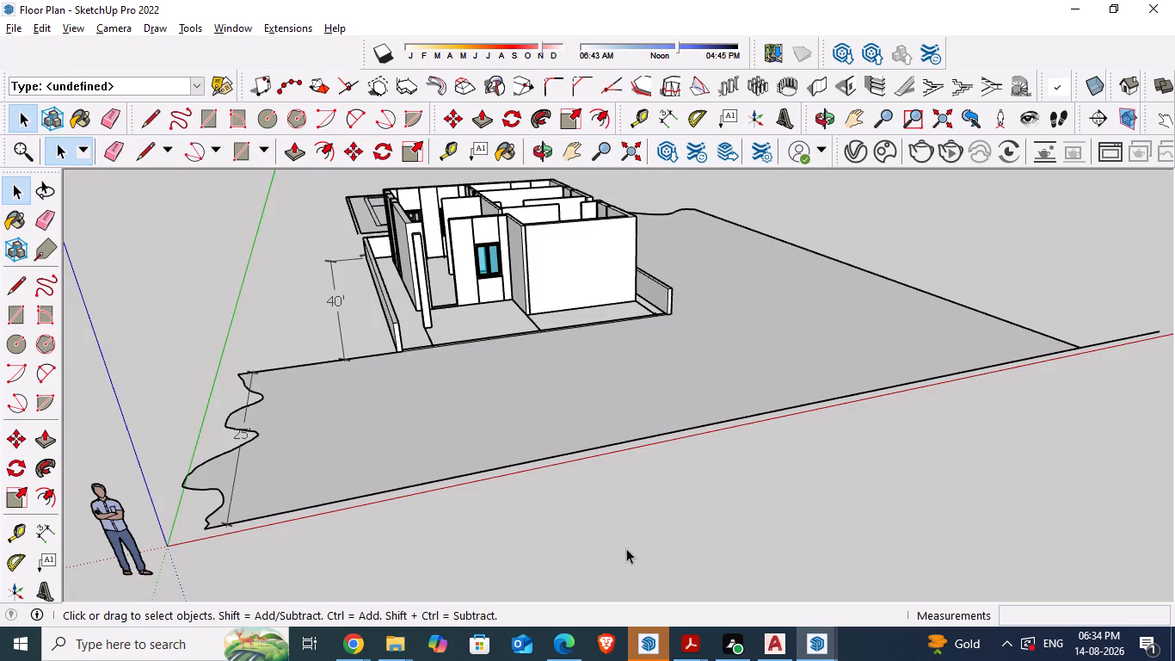
key("ctrl+s")
Copy the door at the far end of the passage about 24' 3" forward to the front wall beside the window.
scroll(659, 466, "down", 2)
scroll(514, 288, "up", 8)
middle_click_drag(551, 350, 517, 417)
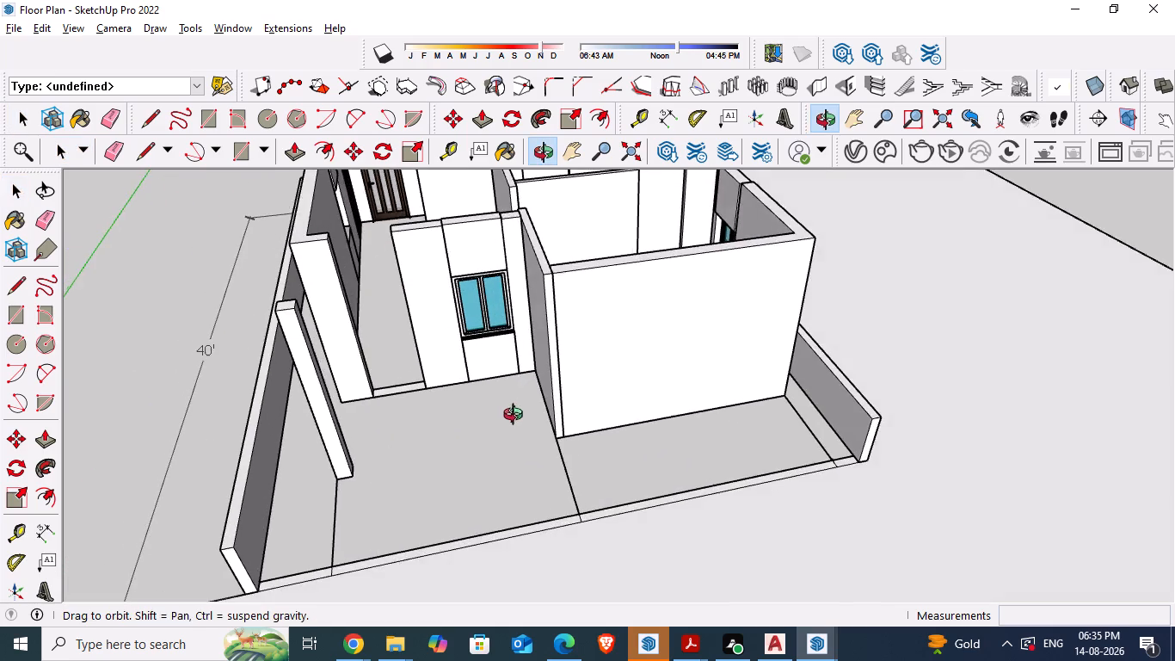
middle_click_drag(517, 417, 514, 420)
scroll(453, 374, "up", 5)
scroll(413, 393, "down", 7)
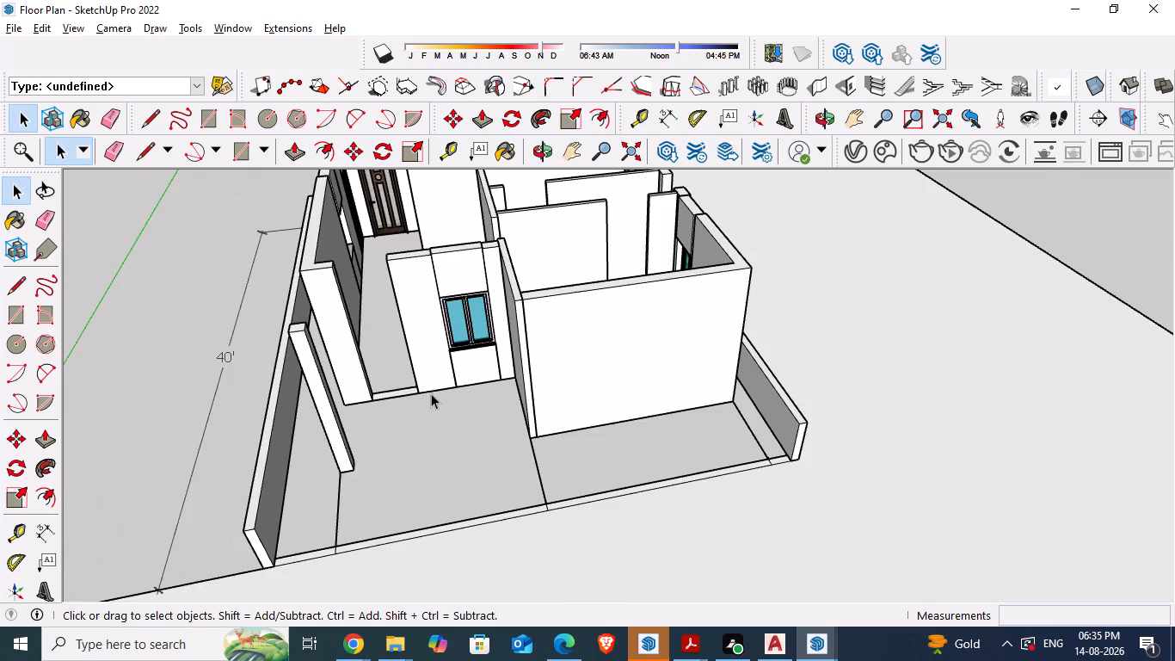
middle_click_drag(454, 385, 469, 391)
scroll(477, 401, "down", 3)
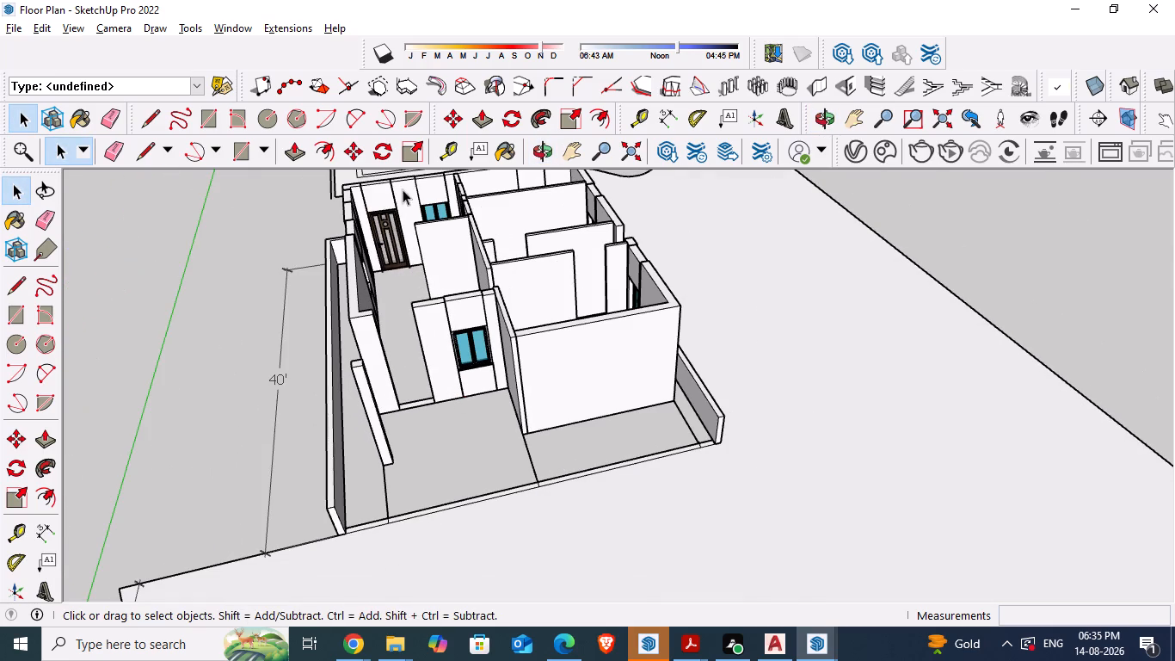
left_click(385, 214)
key("m")
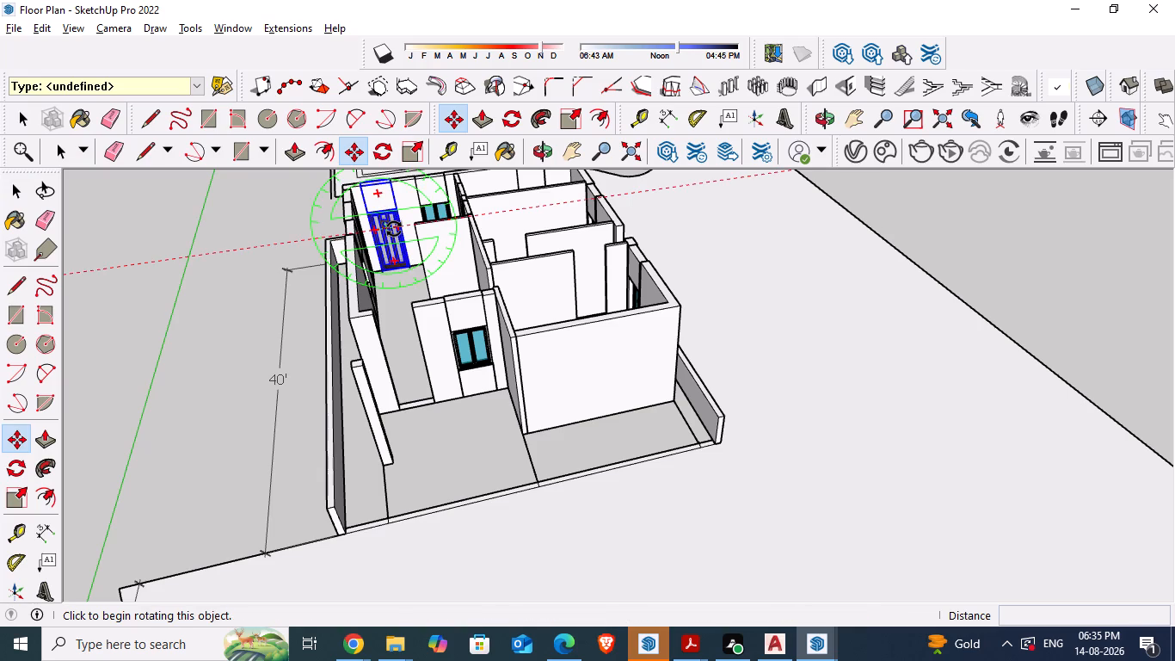
left_click_drag(387, 260, 391, 283, "ctrl")
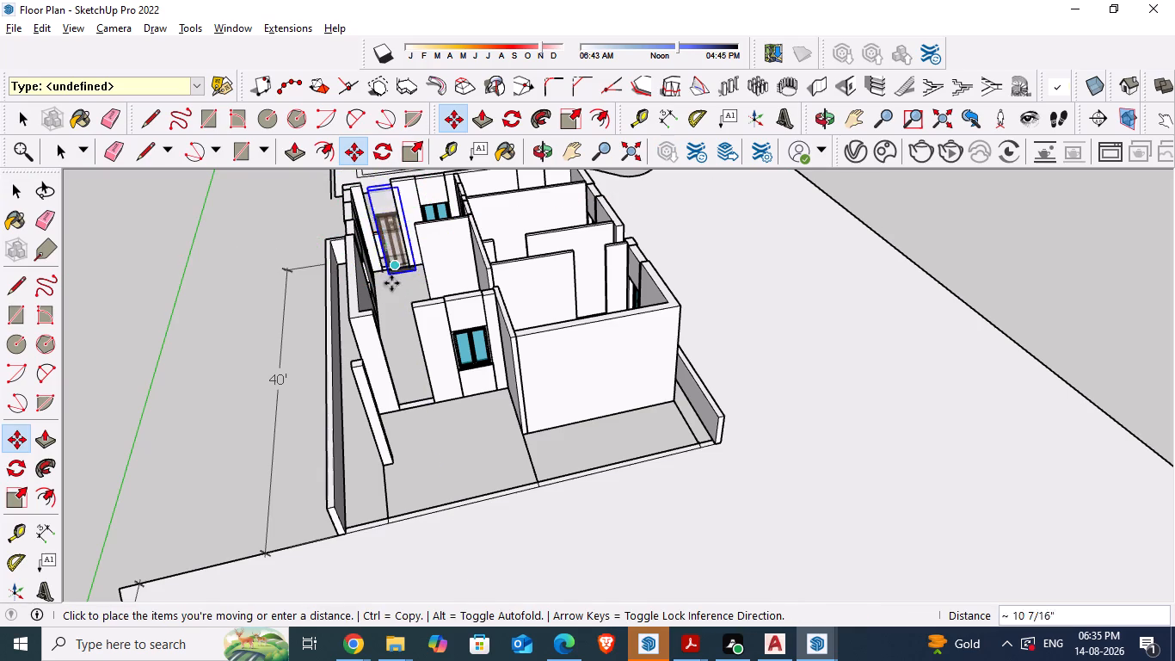
left_click_drag(391, 283, 413, 380, "ctrl")
scroll(414, 380, "up", 8)
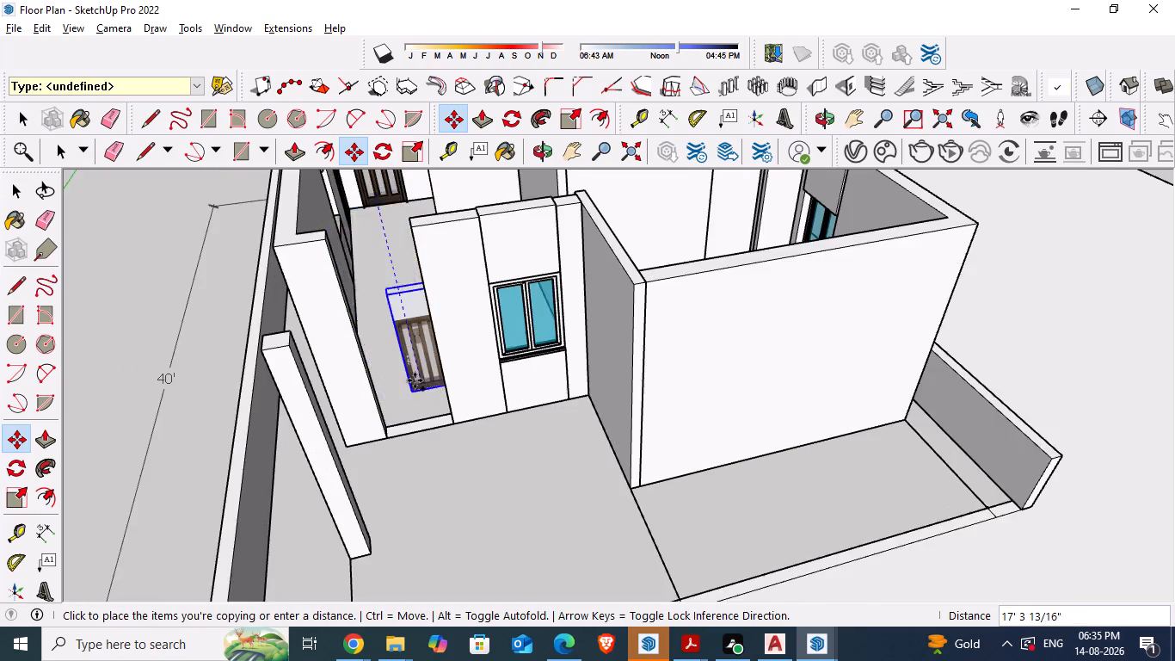
scroll(415, 380, "up", 8)
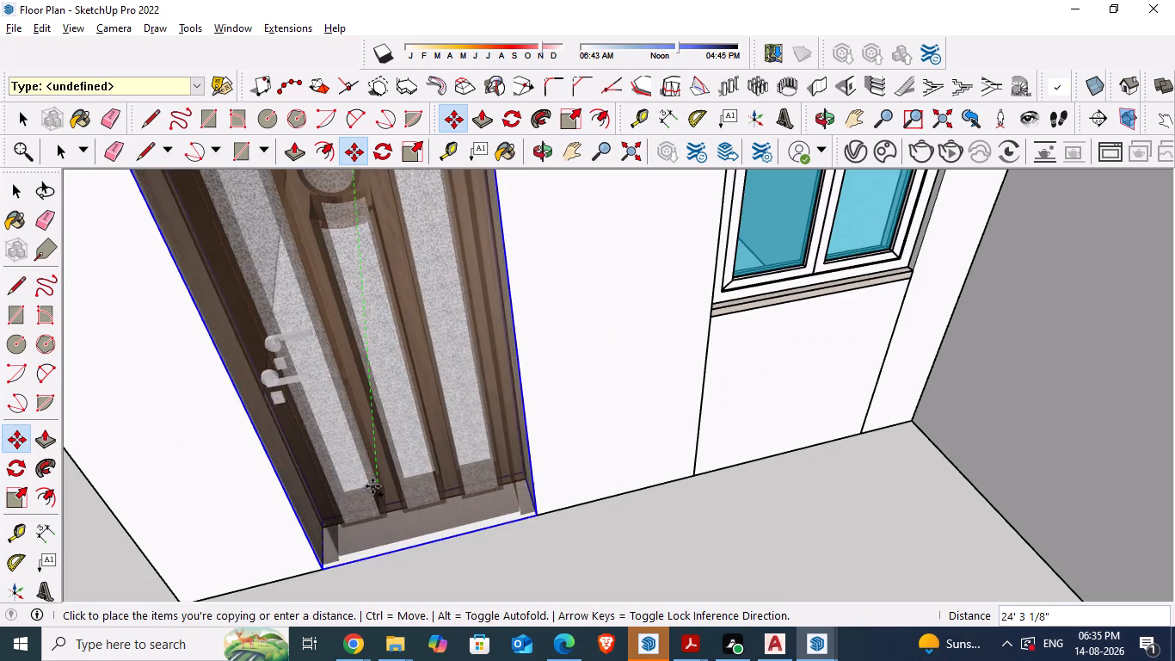
left_click(372, 487)
key("space")
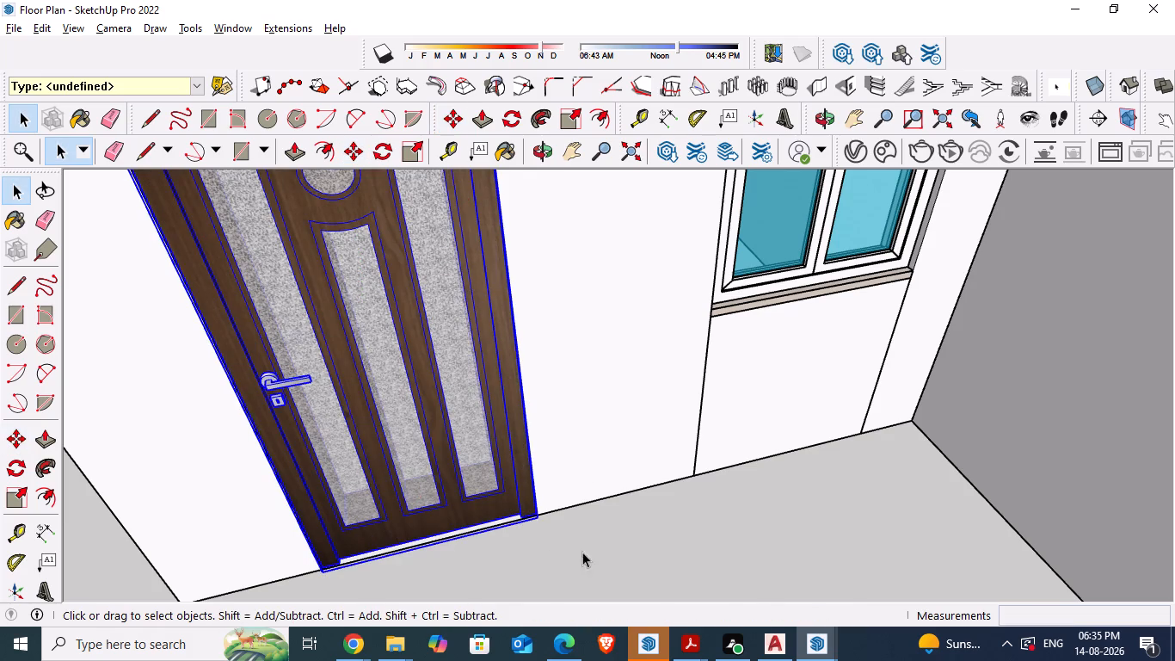
Hide the front wall panel between the new door copy and the window.
left_click(593, 424)
right_click(588, 423)
left_click(631, 207)
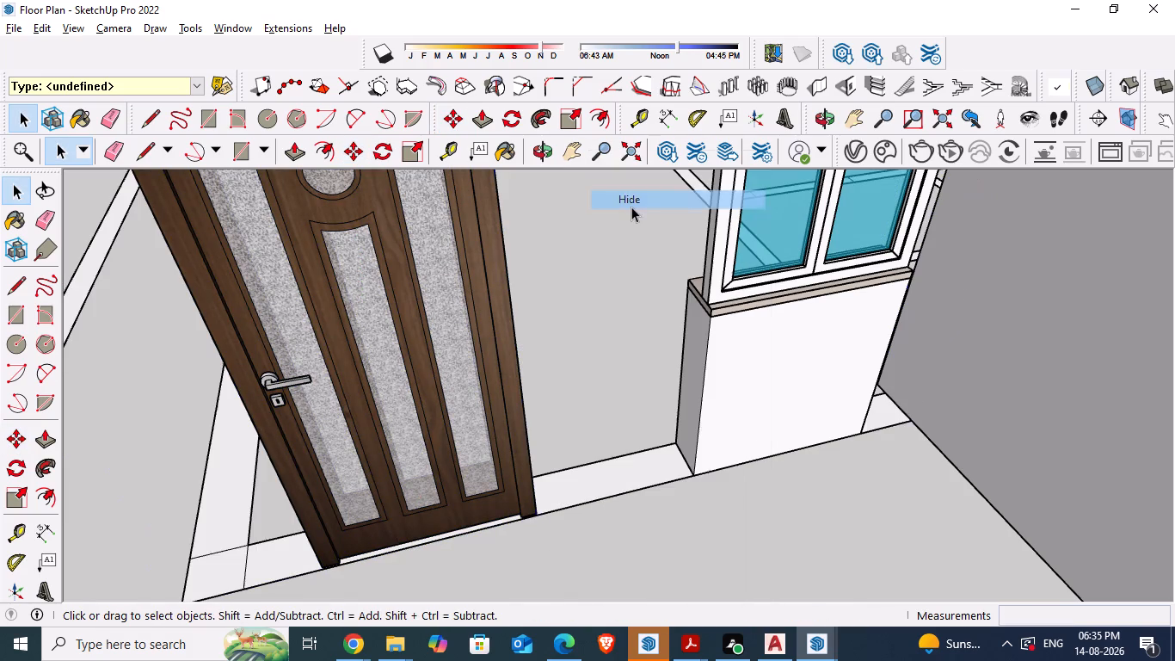
Move the new front door copy about 5/16" across the wall thickness by its bottom corner.
scroll(394, 479, "up", 1)
middle_click_drag(370, 502, 589, 356)
middle_click_drag(572, 405, 681, 426)
scroll(605, 461, "up", 2)
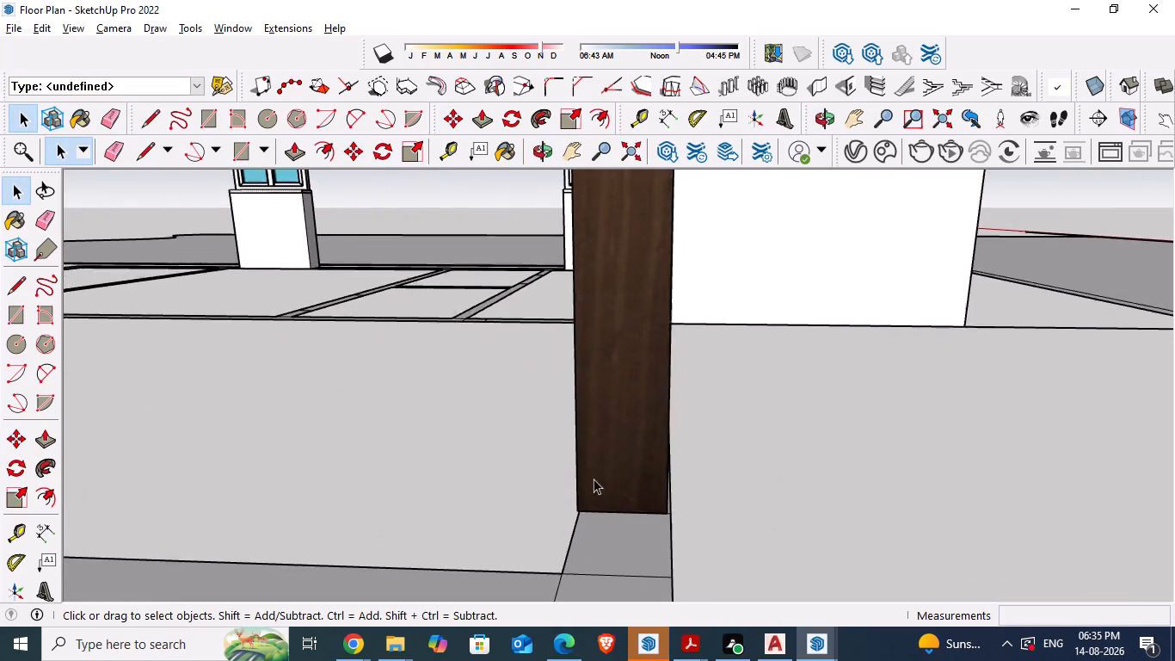
scroll(594, 479, "up", 3)
left_click(617, 460)
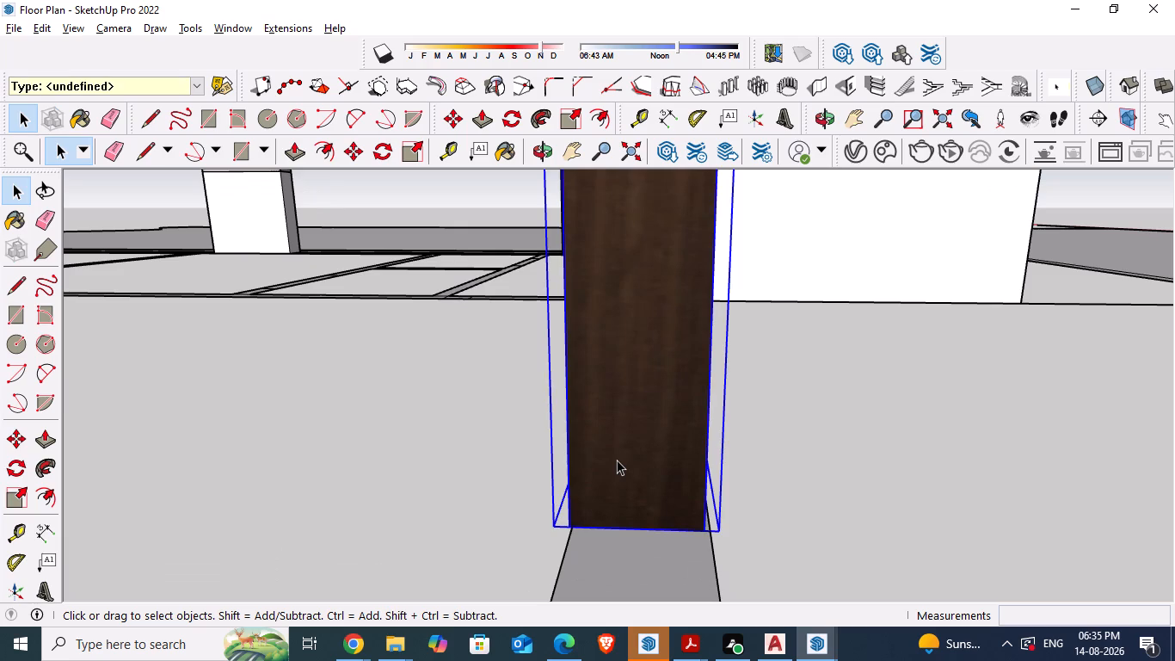
key("m")
scroll(570, 543, "up", 9)
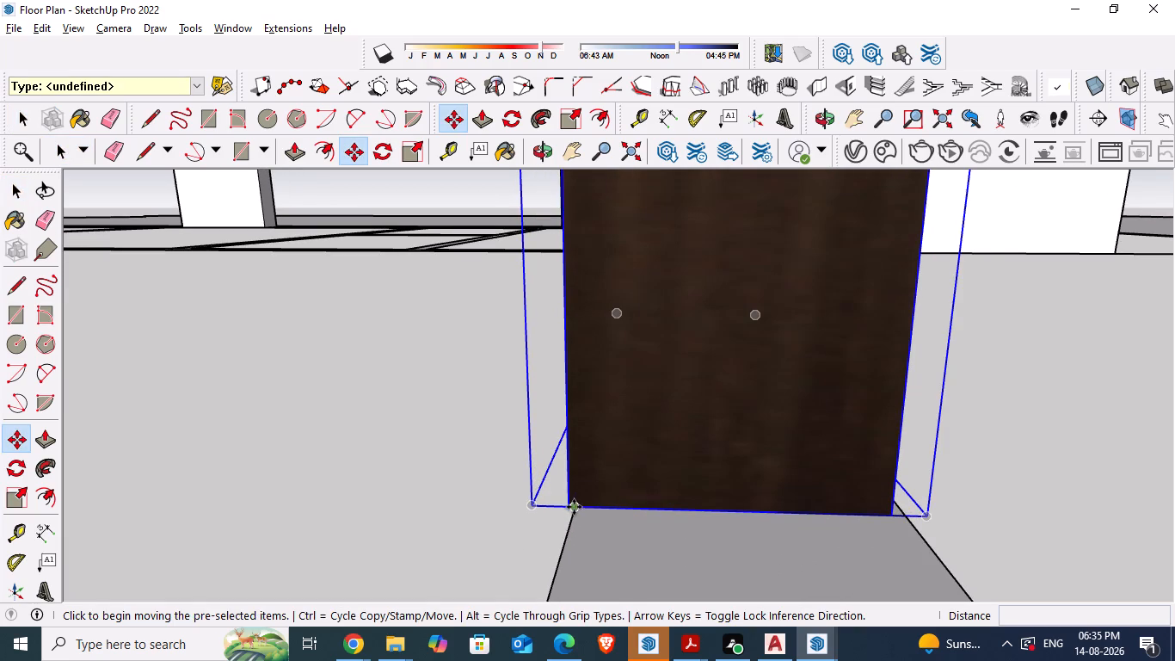
left_click_drag(574, 507, 582, 503)
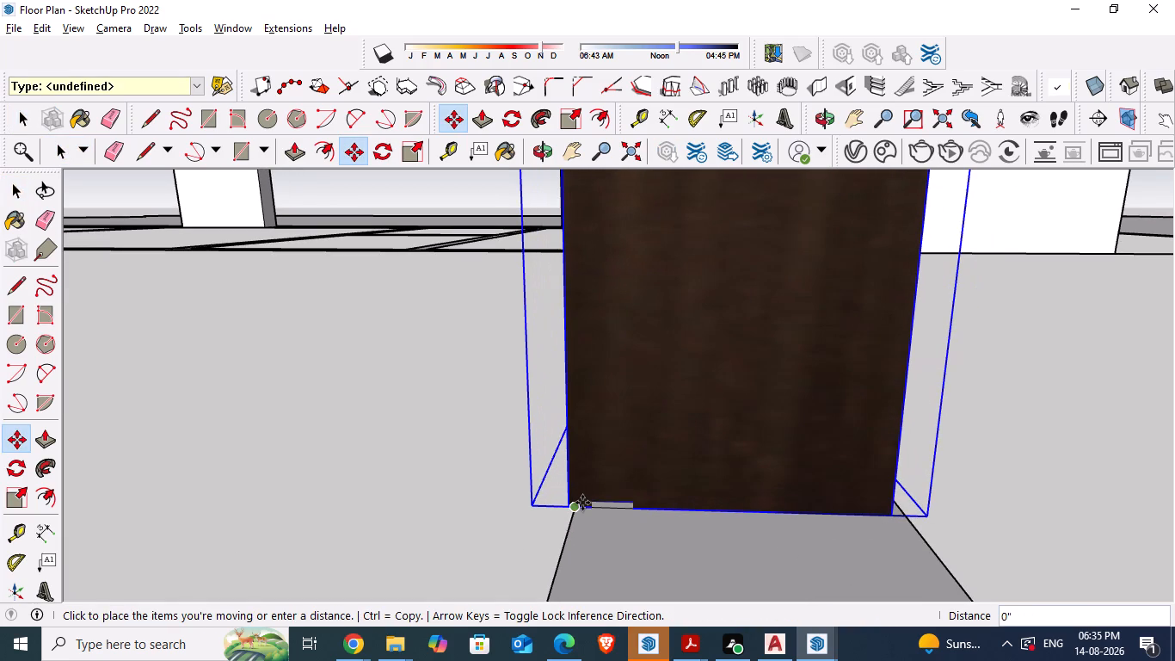
left_click_drag(582, 503, 585, 505)
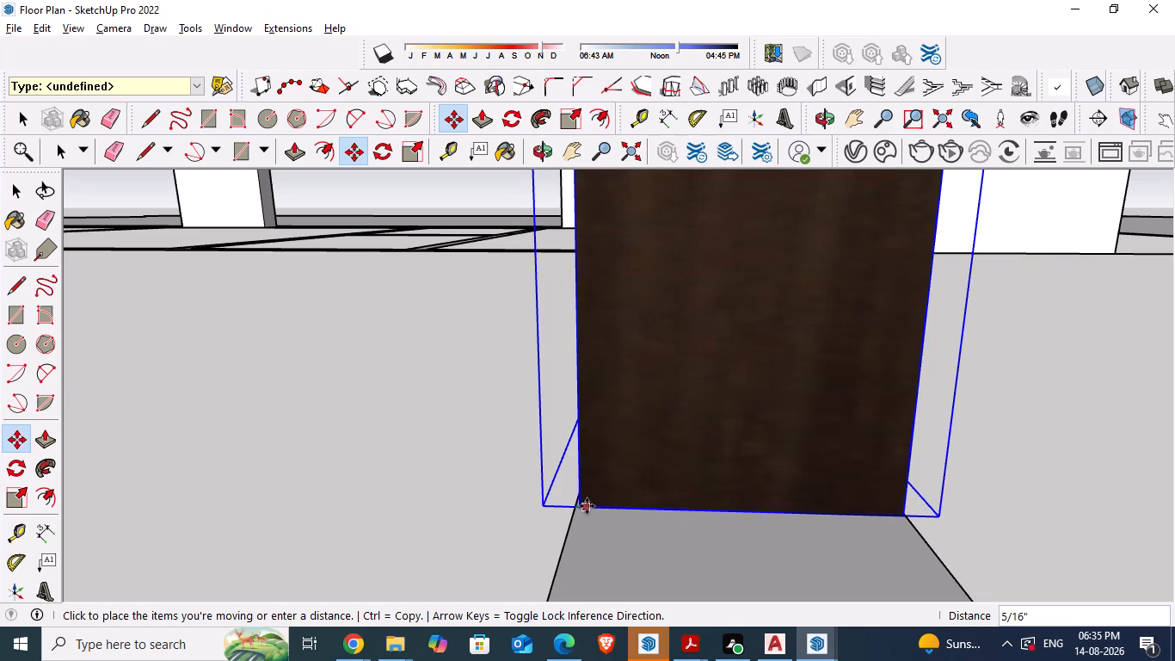
left_click(587, 506)
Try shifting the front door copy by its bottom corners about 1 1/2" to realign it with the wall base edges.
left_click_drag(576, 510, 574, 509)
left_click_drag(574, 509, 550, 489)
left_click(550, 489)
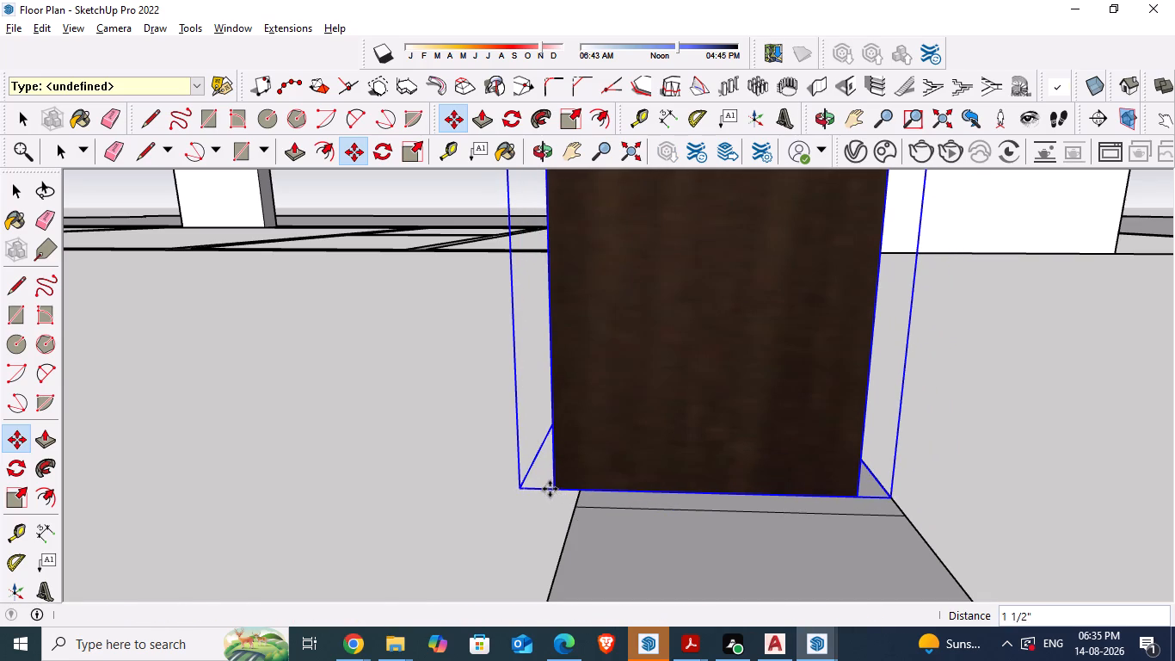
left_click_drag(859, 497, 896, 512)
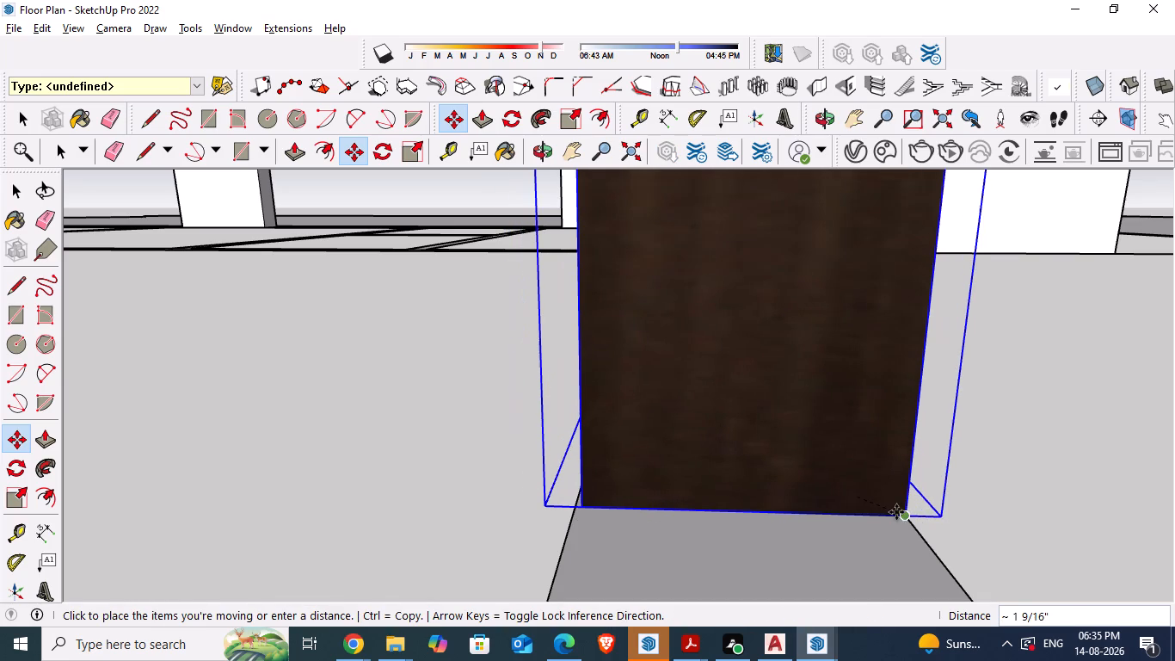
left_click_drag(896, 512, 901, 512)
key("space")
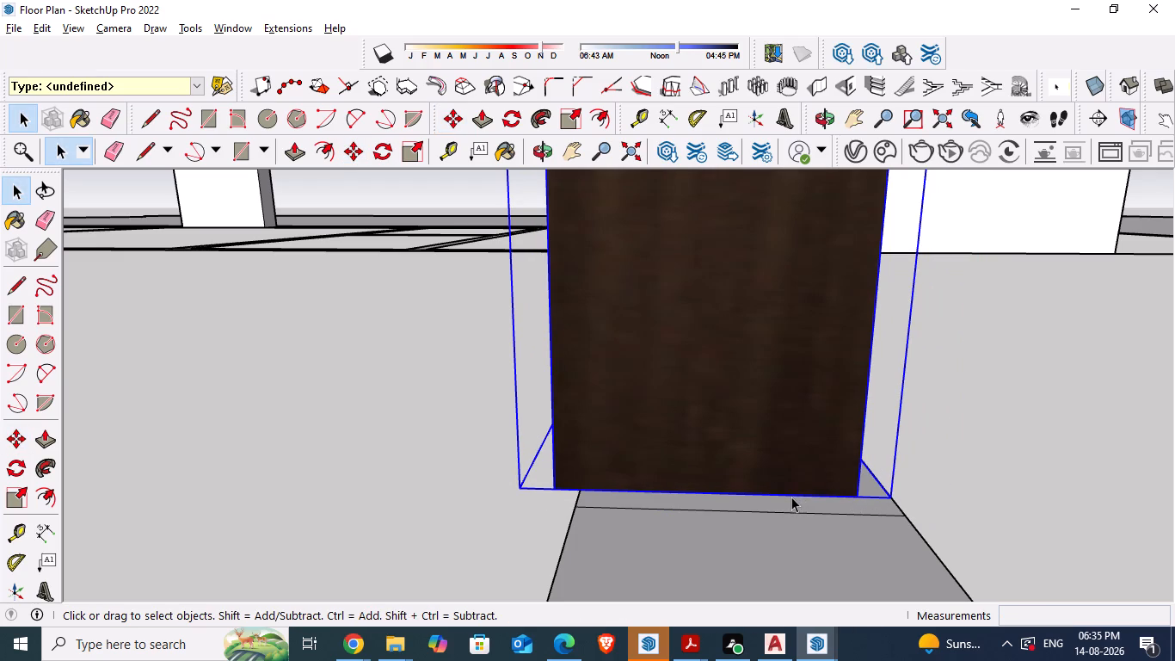
Move the front door copy by its bottom corner onto the wall's base edge line and deselect it.
key("m")
left_click_drag(552, 487, 566, 502)
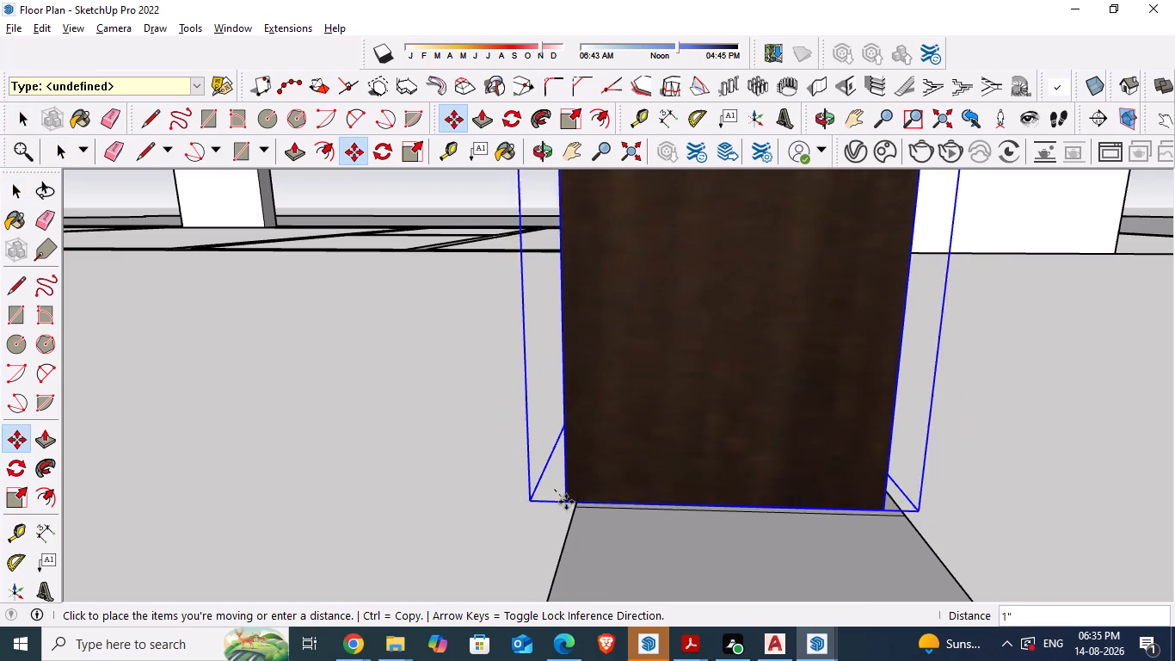
left_click_drag(566, 502, 572, 504)
left_click(572, 504)
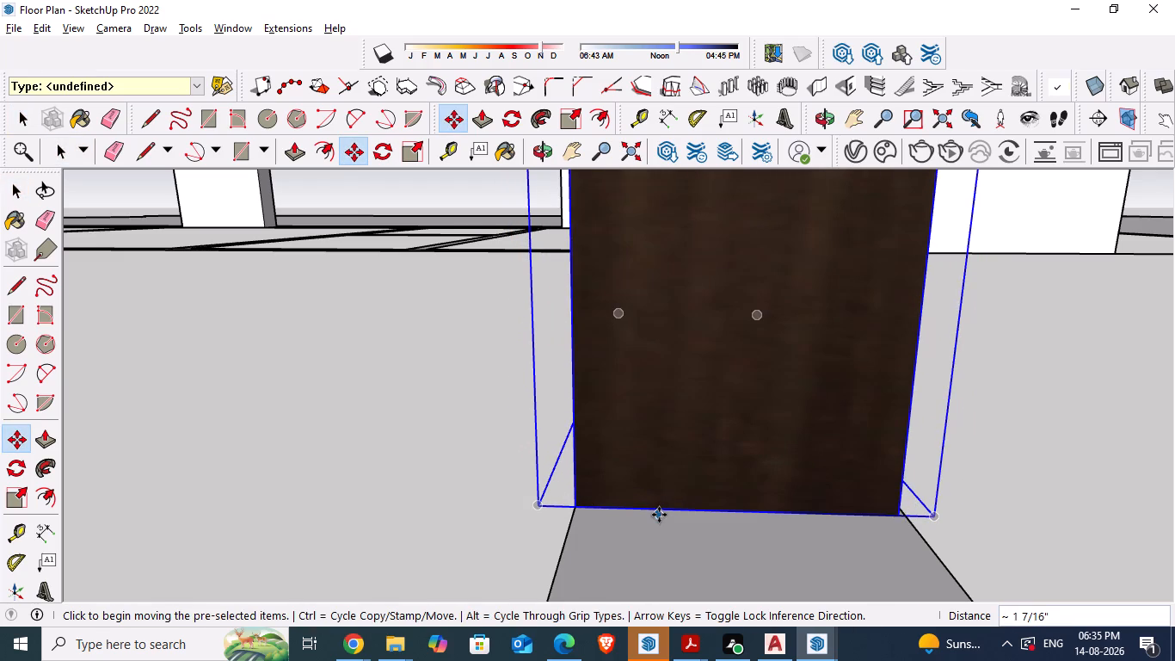
key("space")
left_click(975, 479)
Examine from both sides how the base of the new front door sits on the wall lines.
scroll(980, 486, "down", 3)
middle_click_drag(987, 497, 864, 498)
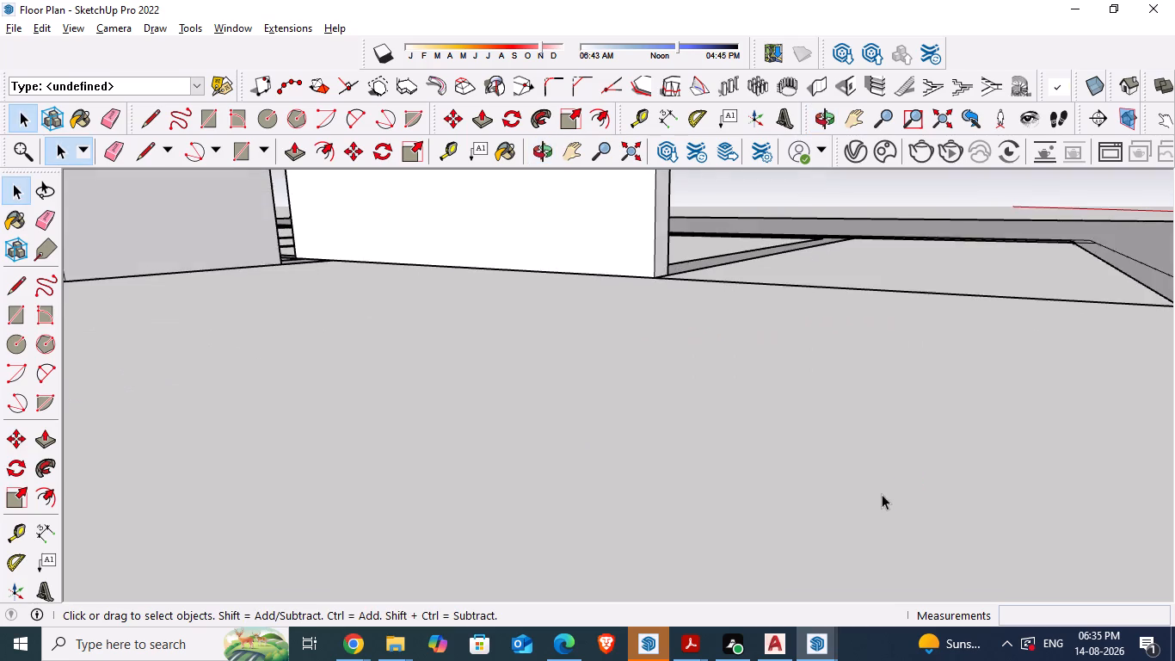
scroll(889, 492, "down", 19)
scroll(520, 435, "up", 4)
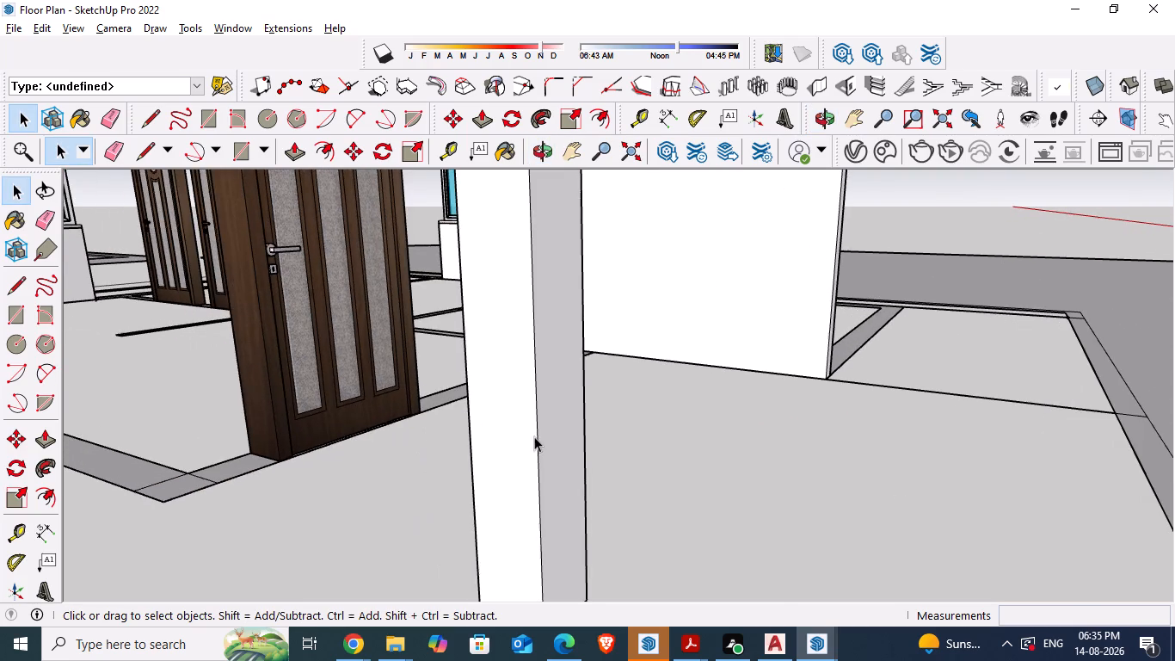
scroll(280, 384, "up", 9)
middle_click_drag(330, 425, 378, 431)
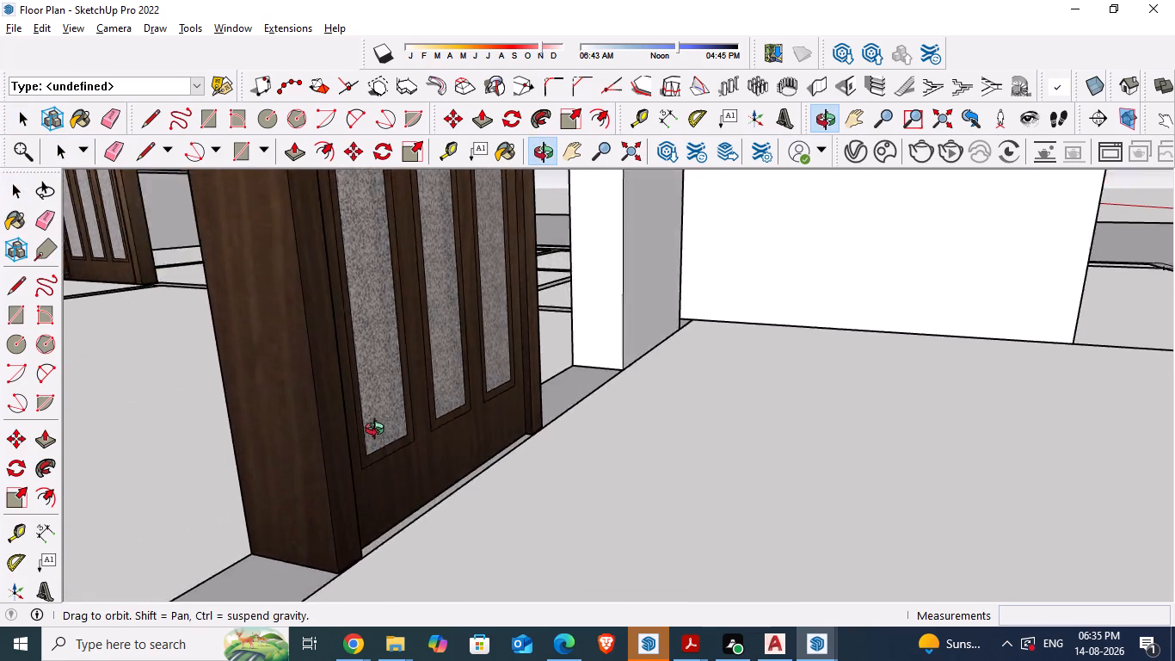
middle_click_drag(378, 431, 639, 404)
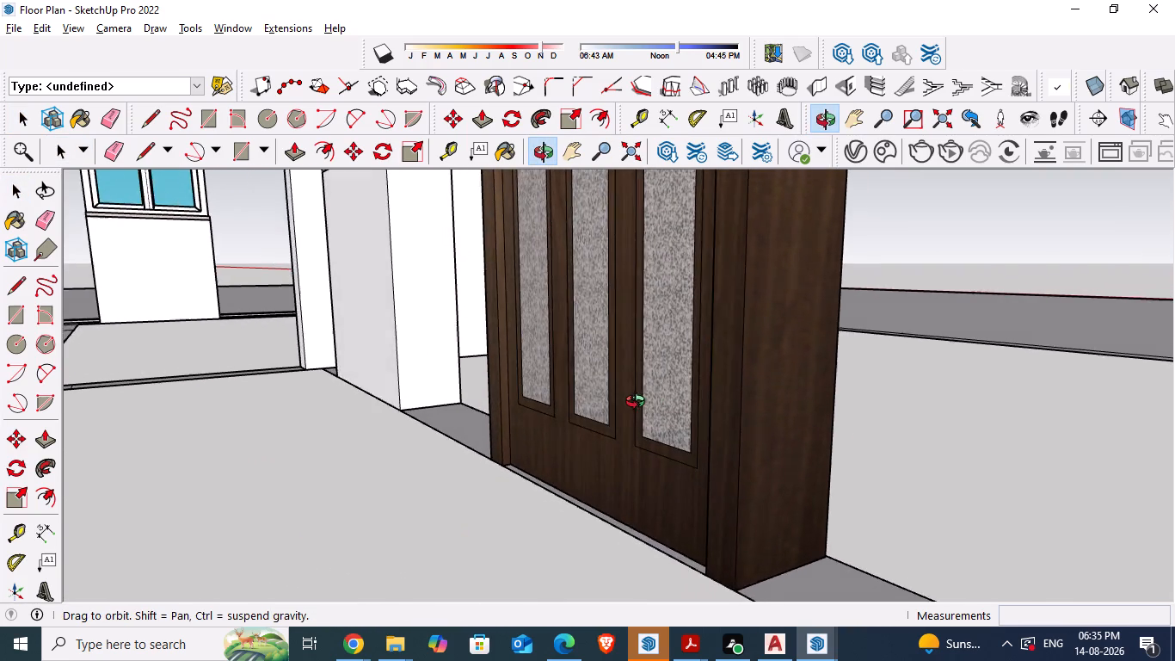
middle_click_drag(639, 404, 822, 426)
scroll(667, 407, "down", 2)
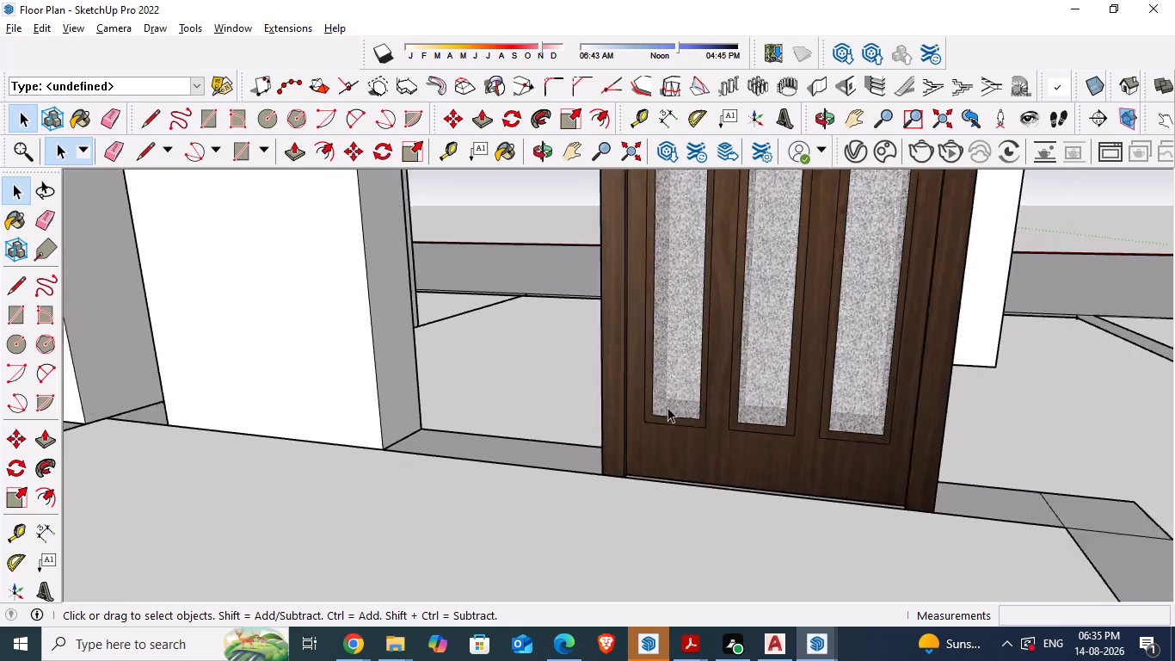
scroll(667, 407, "down", 14)
middle_click_drag(898, 510, 894, 510)
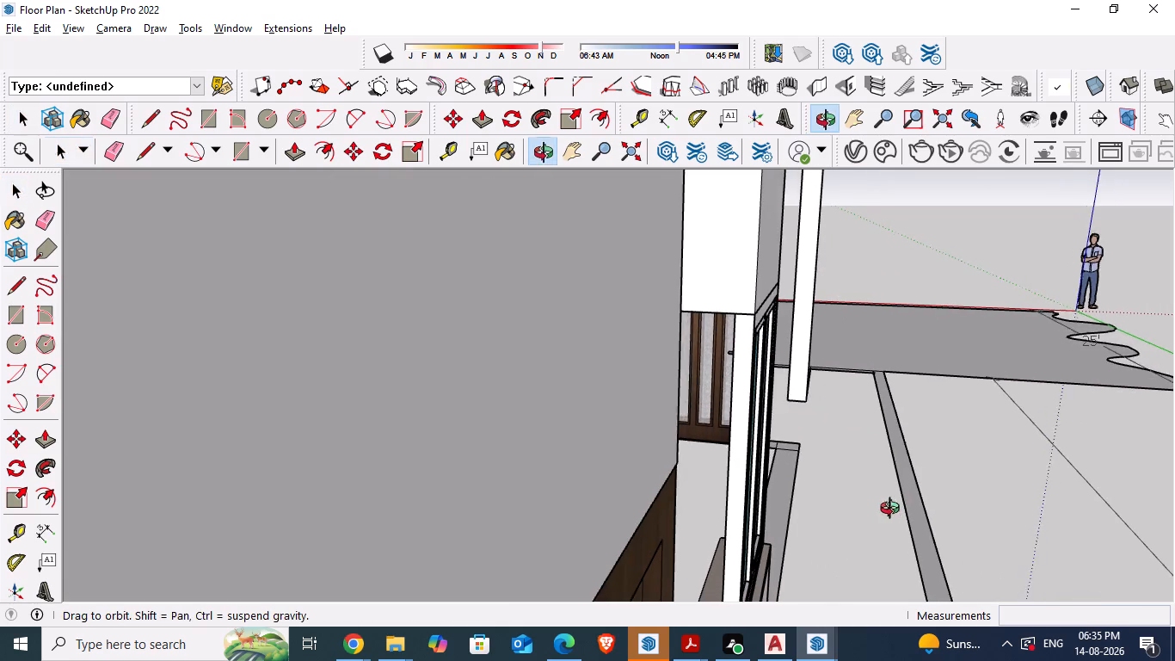
middle_click_drag(894, 510, 792, 494)
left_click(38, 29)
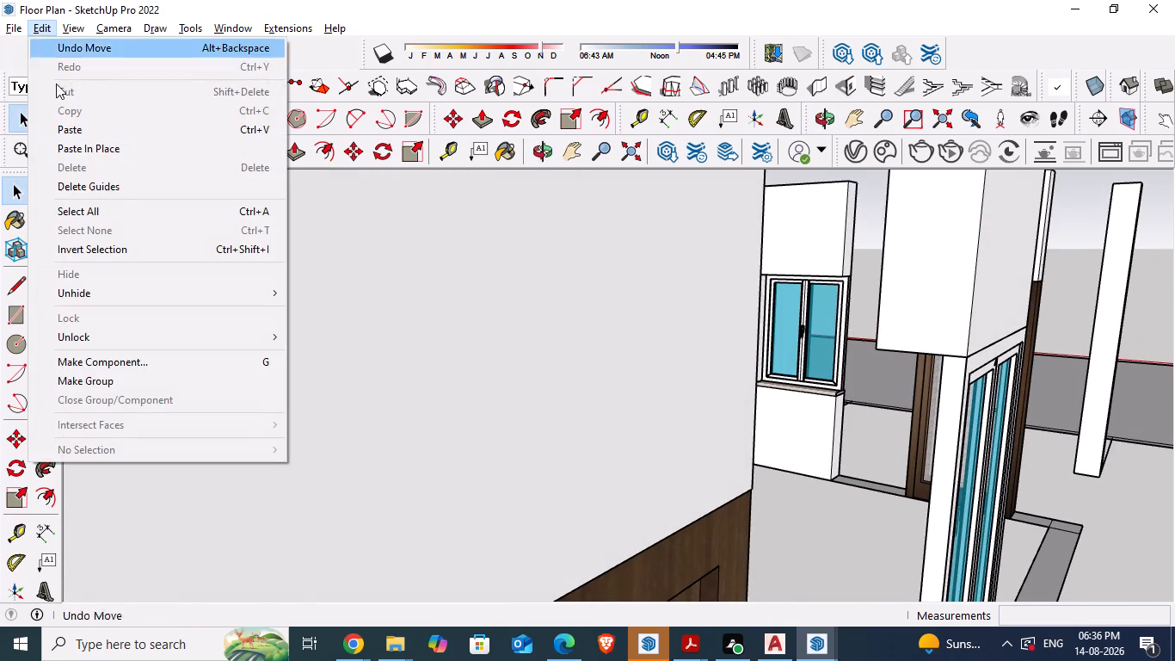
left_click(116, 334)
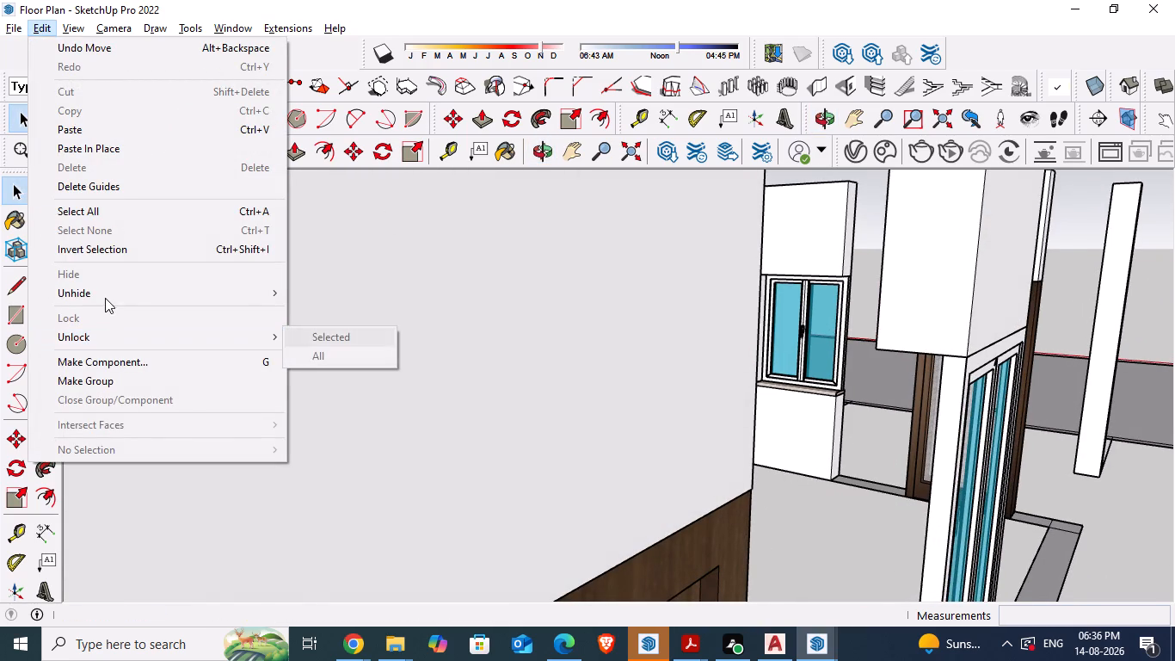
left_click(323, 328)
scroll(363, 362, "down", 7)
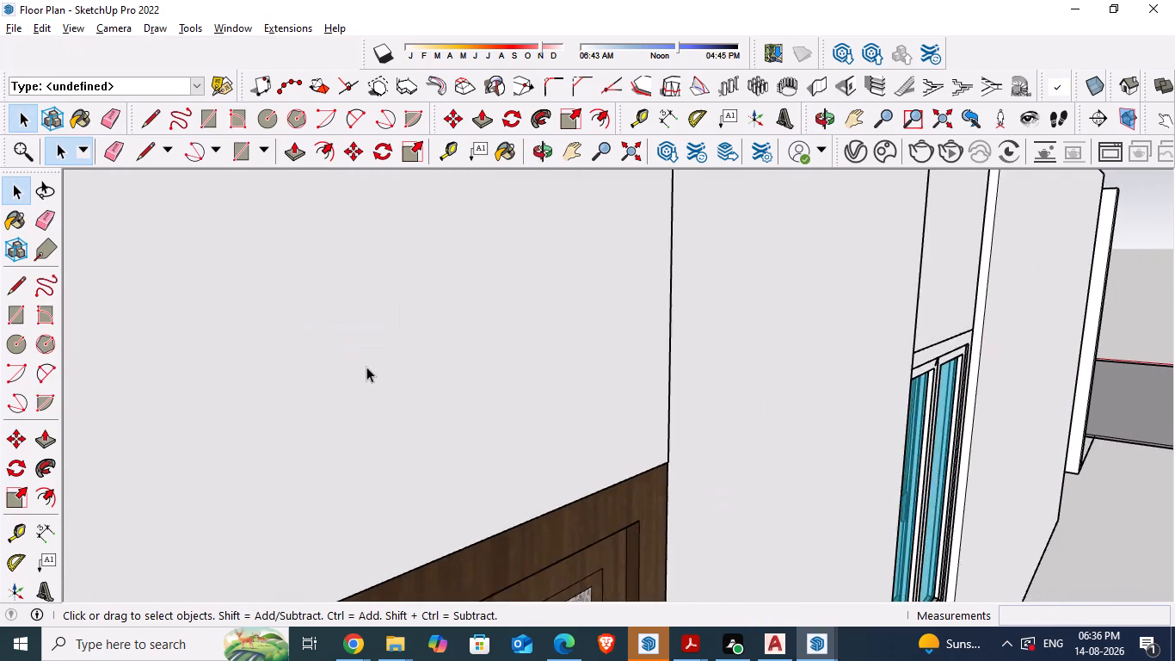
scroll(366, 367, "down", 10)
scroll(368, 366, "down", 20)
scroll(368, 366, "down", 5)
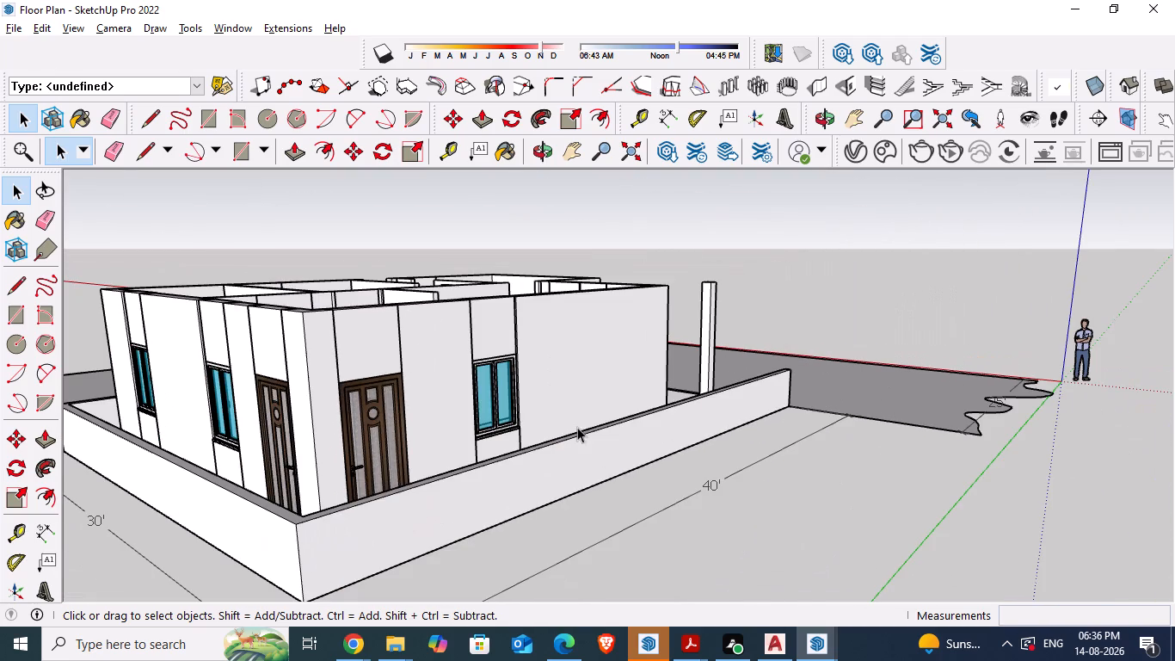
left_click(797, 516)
Examine the house from outside and above, checking how the window section beside the porch door lines up with the wall top.
middle_click_drag(667, 442, 421, 547)
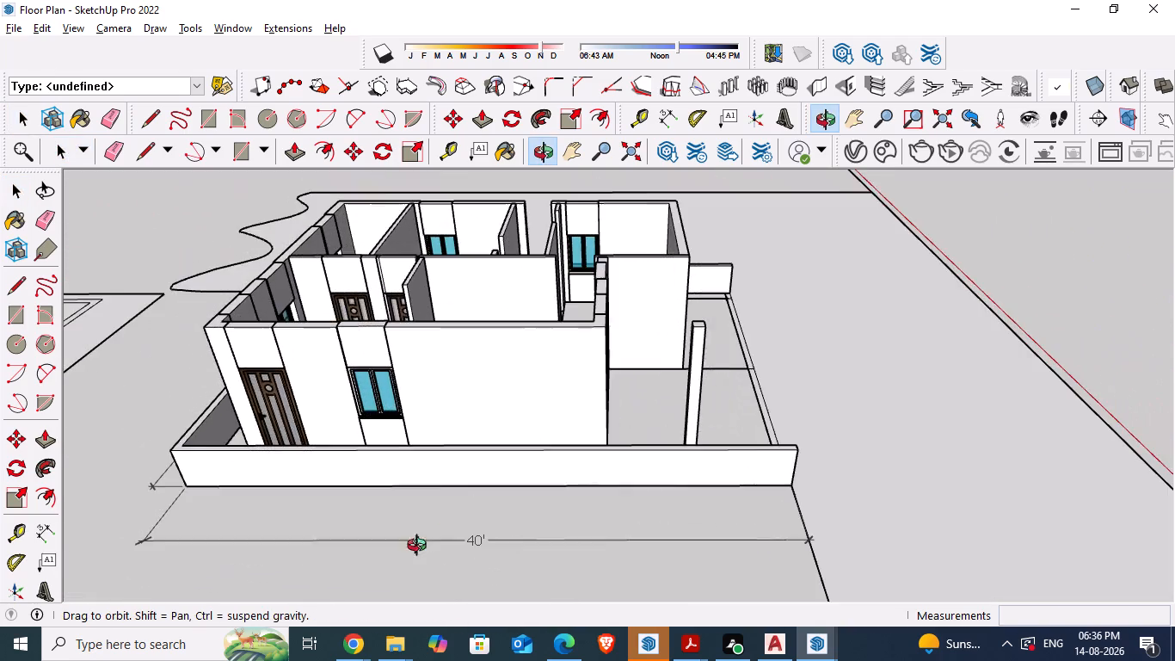
middle_click_drag(576, 429, 245, 419)
middle_click_drag(571, 380, 567, 408)
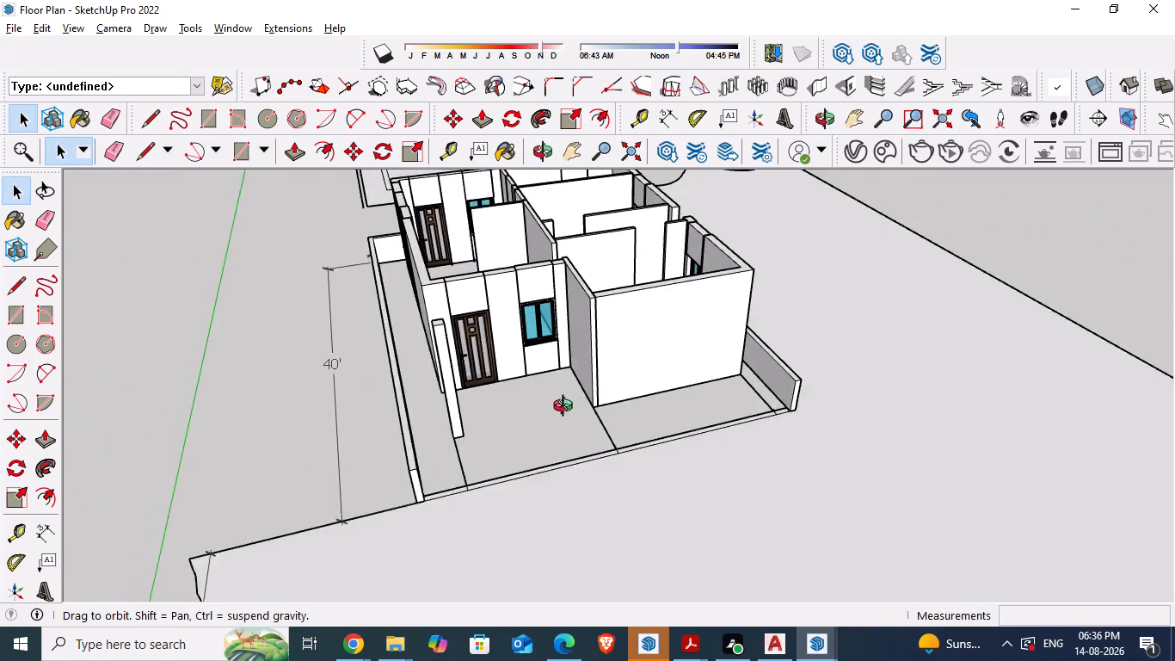
middle_click_drag(567, 408, 495, 503)
scroll(560, 390, "up", 2)
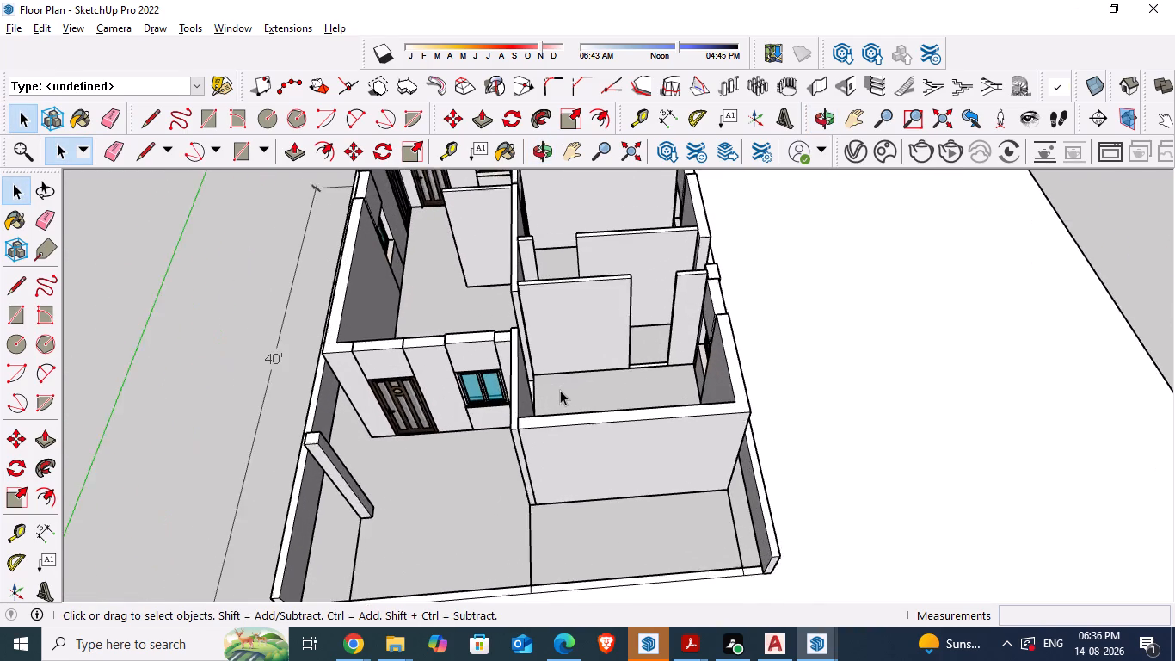
scroll(560, 390, "up", 1)
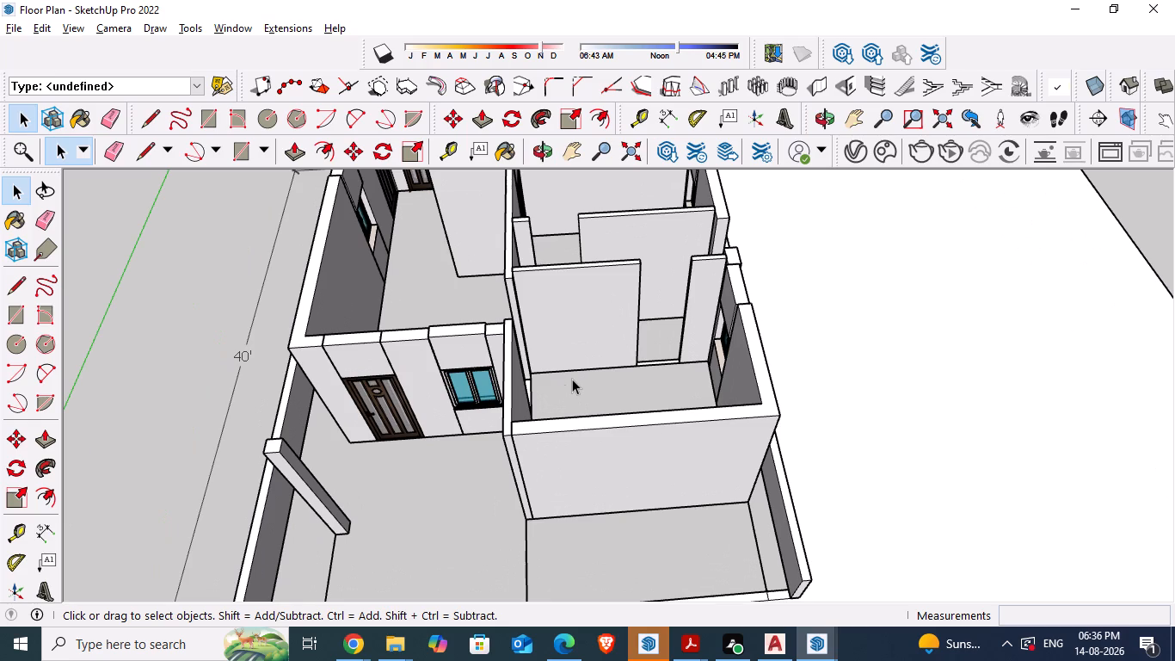
scroll(581, 364, "up", 1)
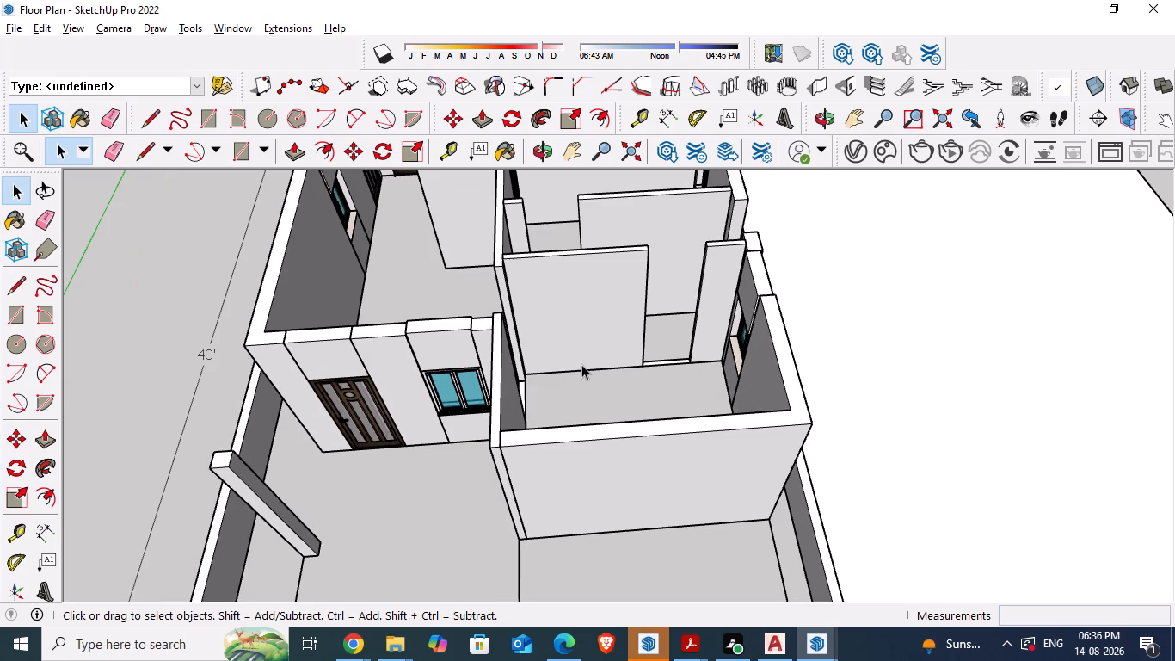
scroll(480, 329, "up", 3)
middle_click_drag(461, 333, 464, 355)
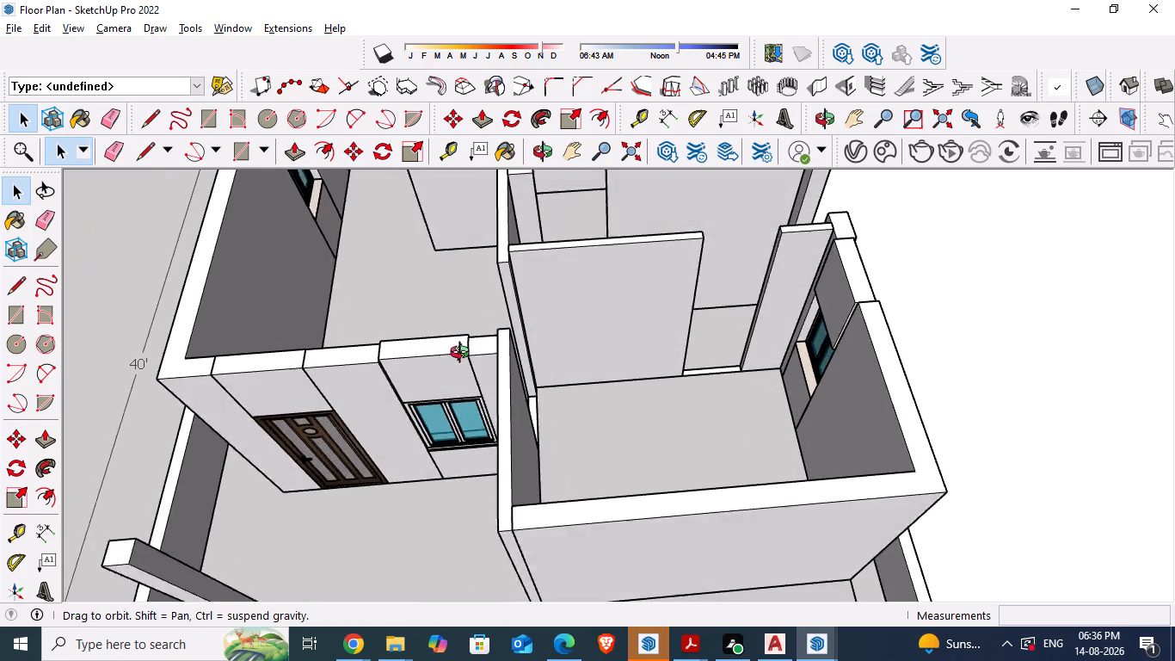
middle_click_drag(464, 355, 471, 380)
scroll(514, 382, "up", 14)
middle_click_drag(463, 398, 487, 318)
scroll(509, 305, "down", 3)
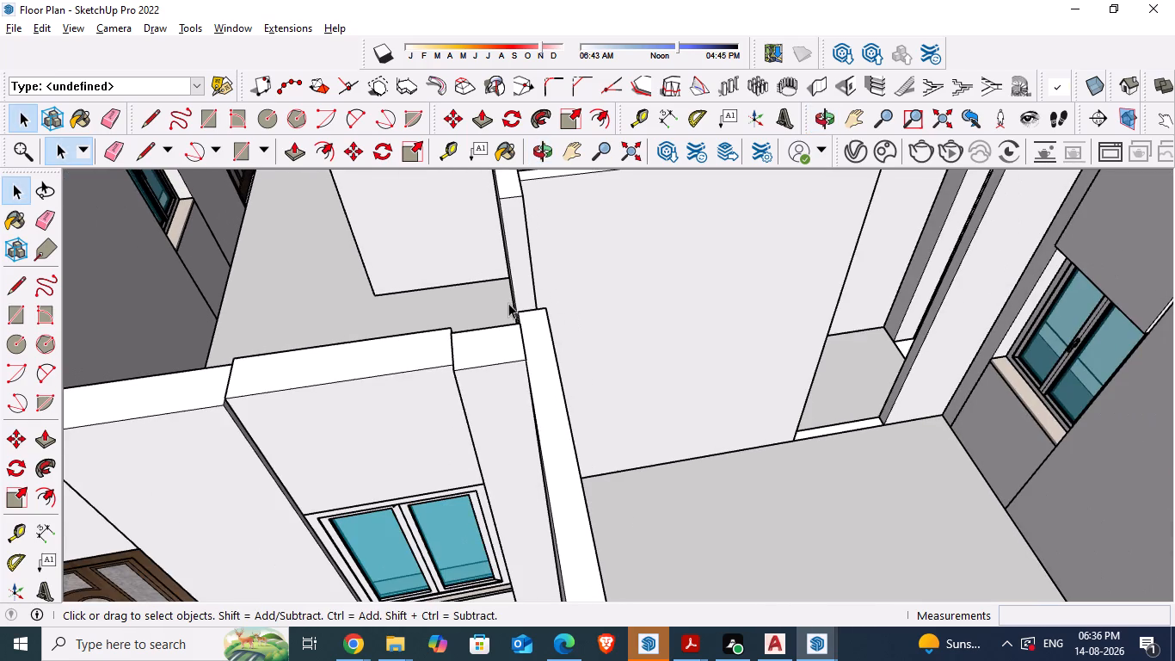
Move the window section beside the porch door about 1 3/8" across the wall thickness, snapping its top corner to the adjoining wall's corner.
middle_click_drag(335, 356, 527, 378)
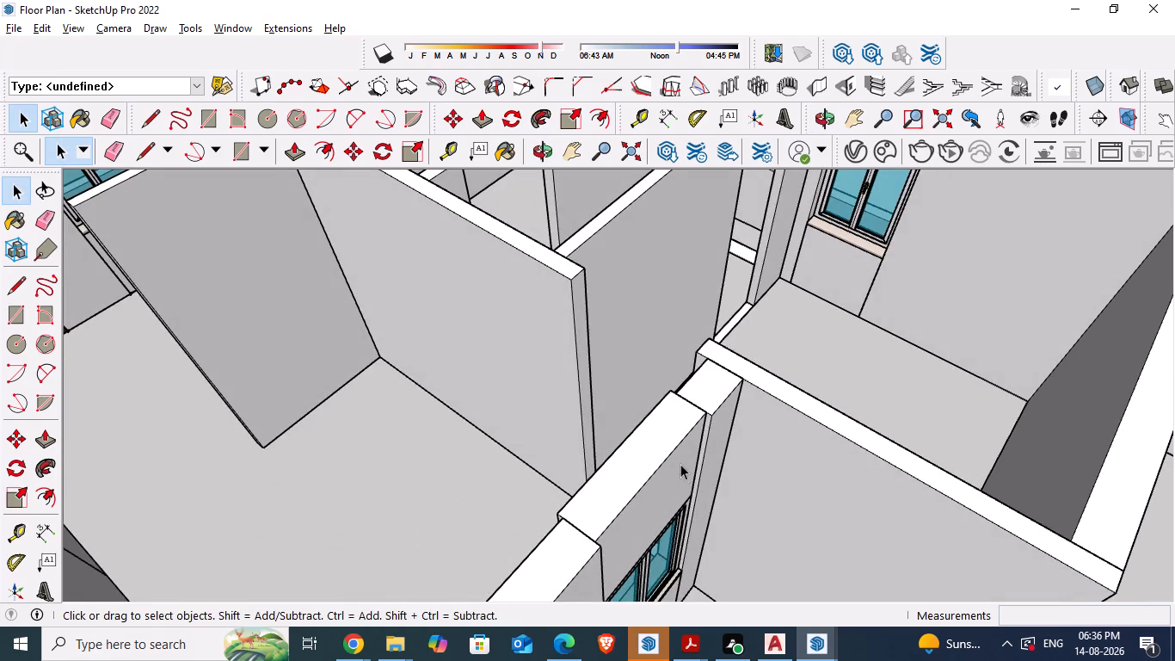
middle_click_drag(680, 454, 691, 417)
scroll(704, 436, "down", 3)
left_click(658, 421)
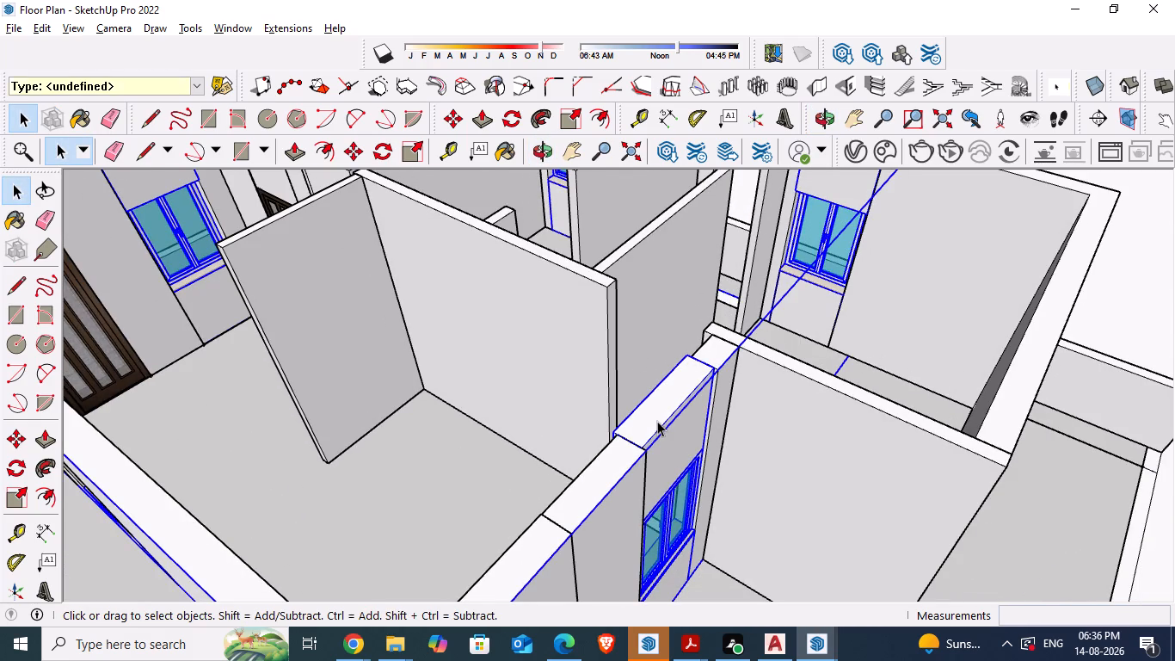
double_click(655, 421)
left_click(655, 421)
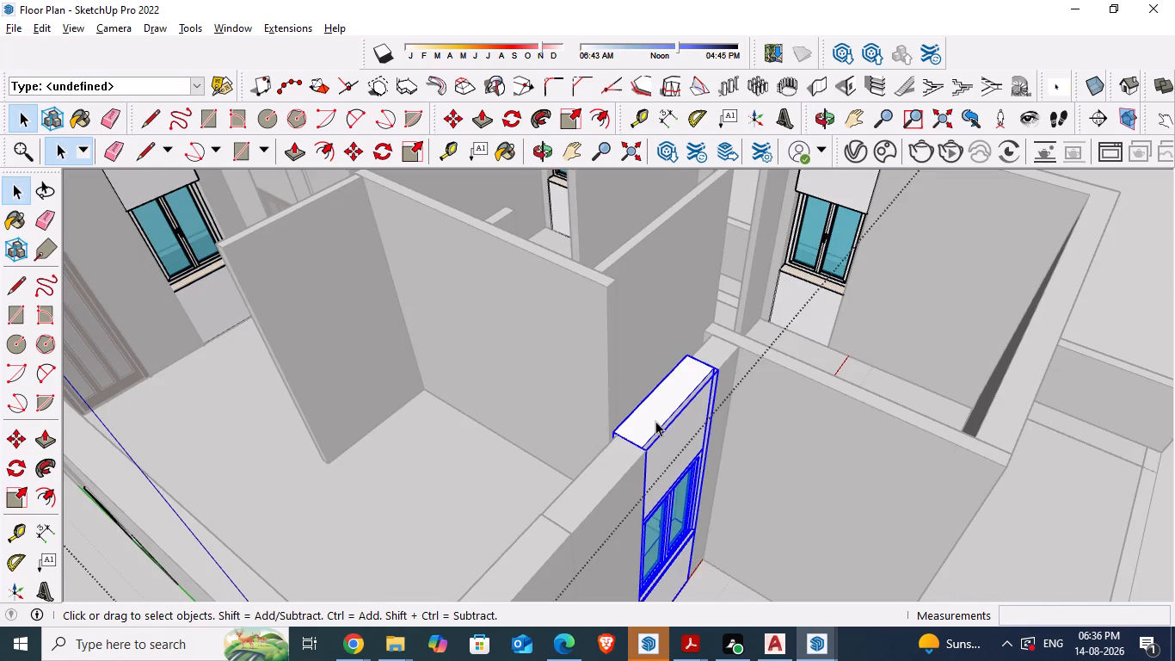
key("m")
scroll(612, 453, "up", 8)
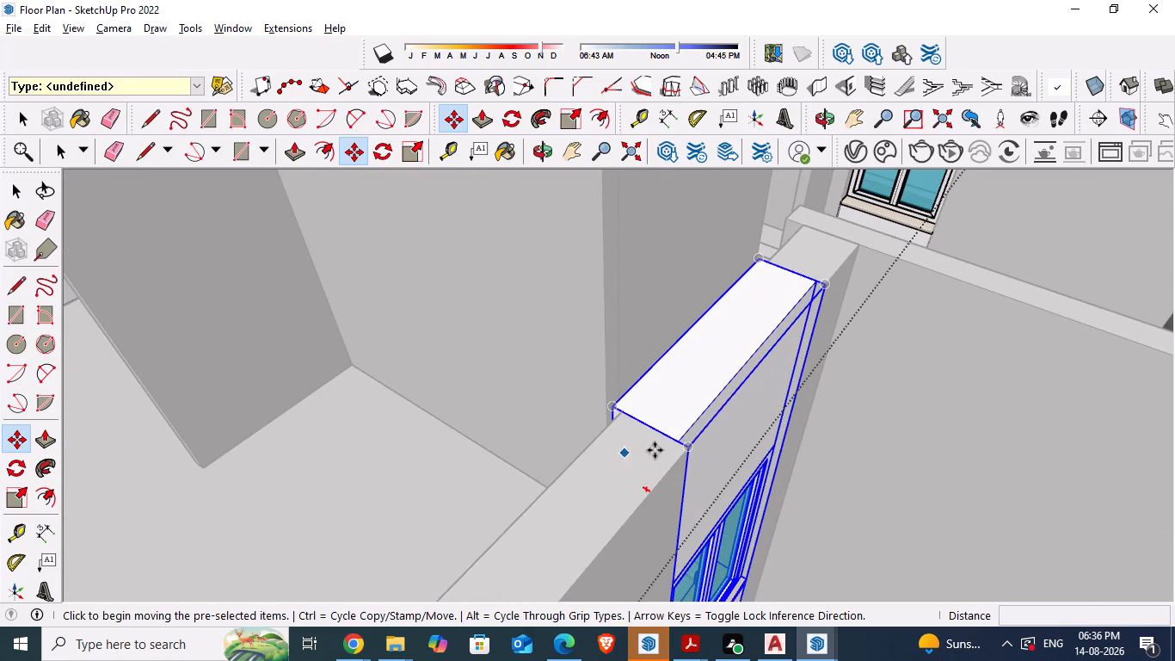
left_click_drag(676, 440, 683, 448)
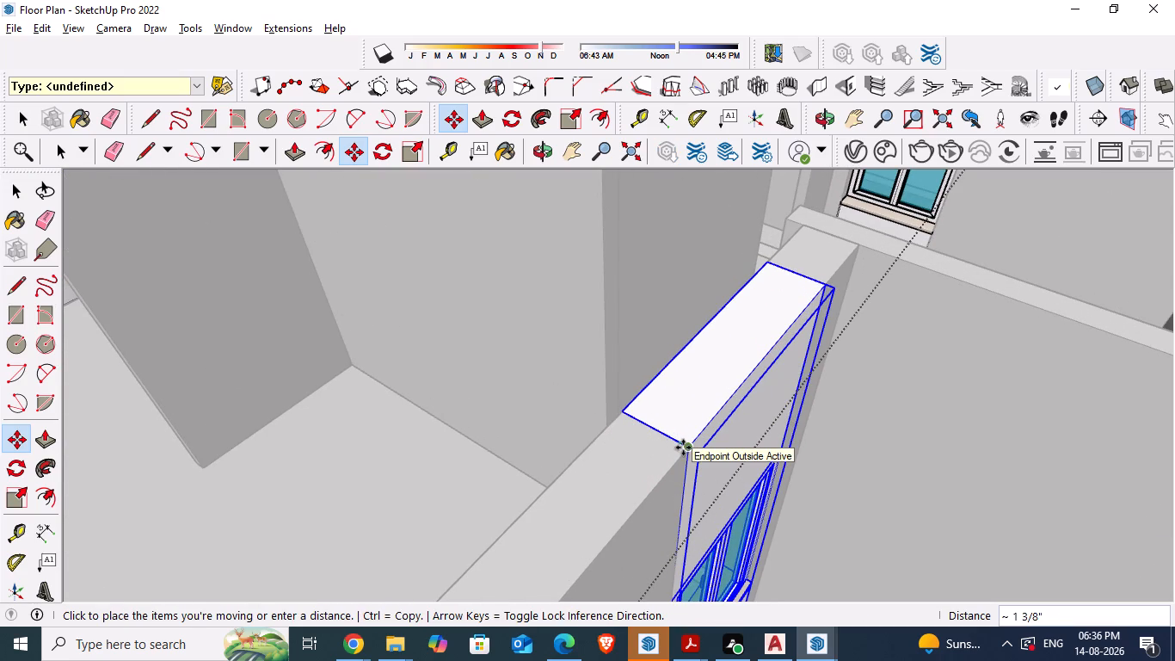
key("space")
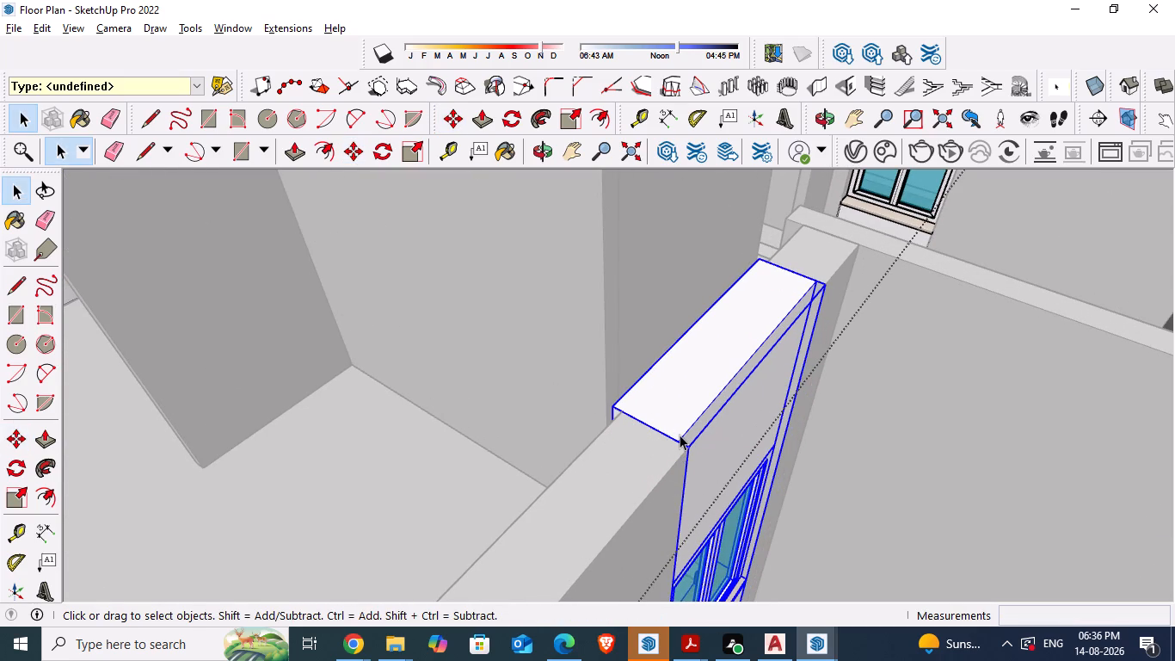
key("m")
left_click(677, 441)
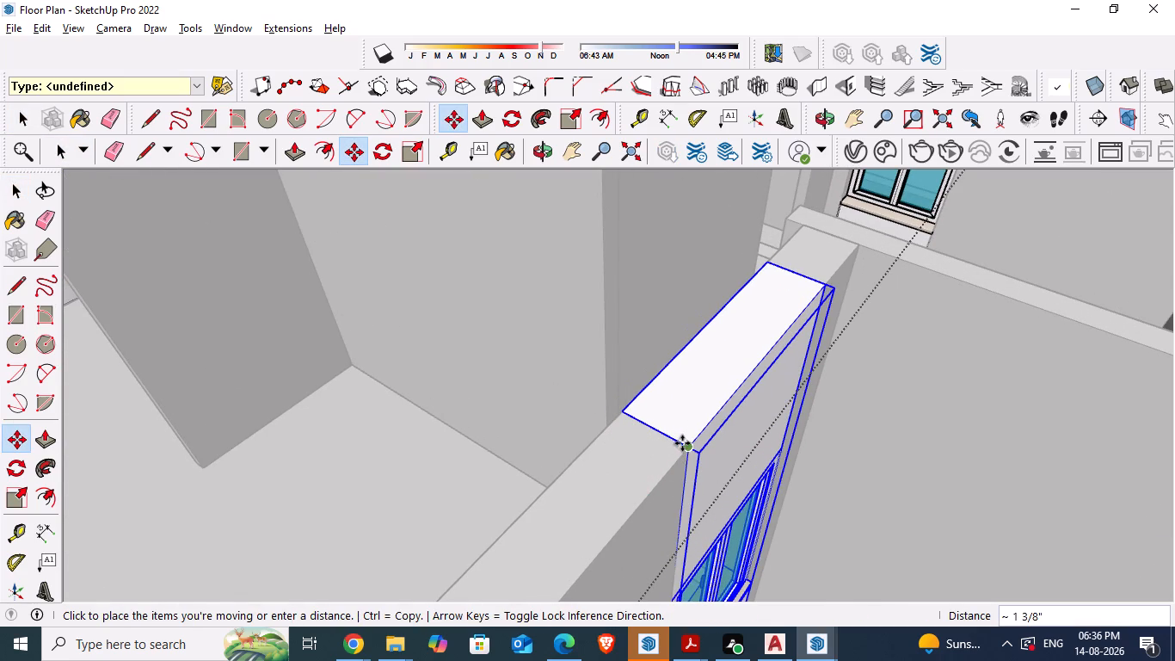
left_click(682, 443)
scroll(459, 340, "down", 5)
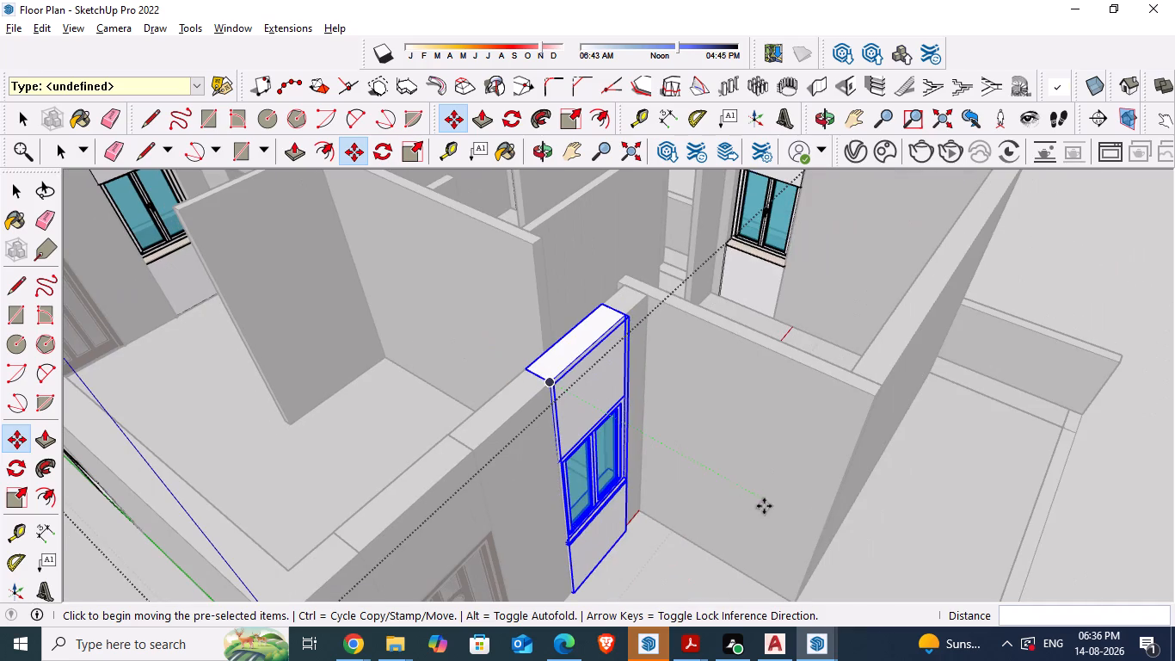
key("space")
left_click(1149, 490)
Inside the side-wall window component, move the wall block above the window about 1 3/8" by its top corner onto the adjacent wall corner.
scroll(413, 386, "up", 4)
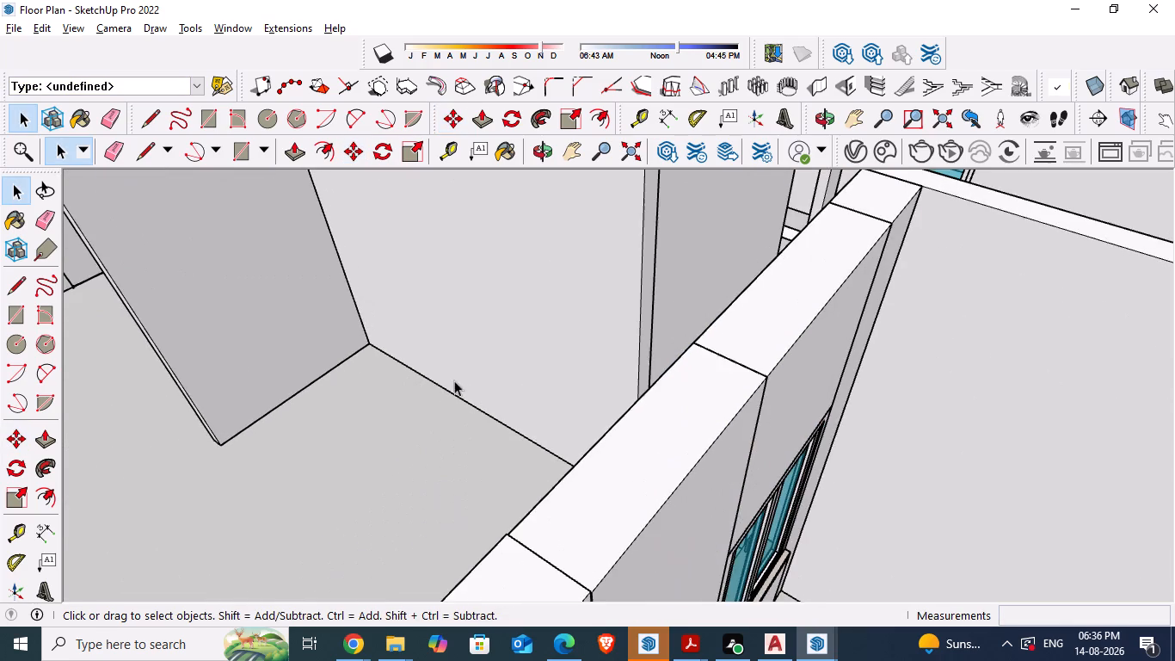
scroll(636, 385, "down", 7)
middle_click_drag(767, 384, 706, 449)
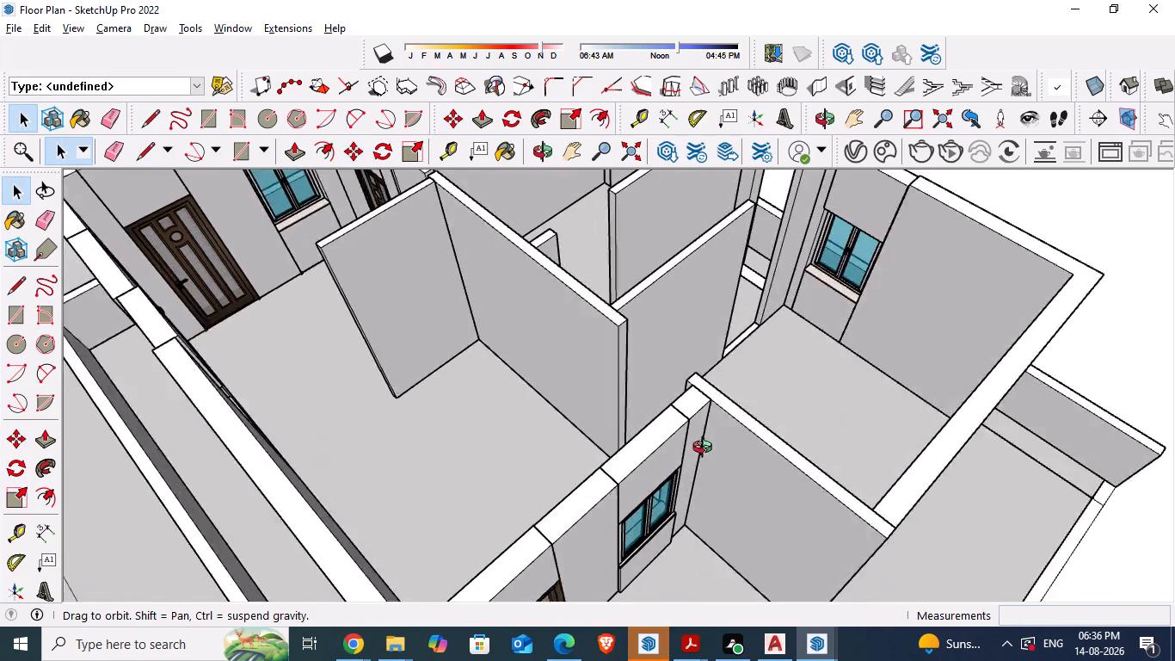
middle_click_drag(706, 449, 647, 481)
scroll(690, 452, "down", 3)
scroll(858, 351, "up", 8)
middle_click_drag(922, 368, 604, 374)
scroll(607, 503, "up", 7)
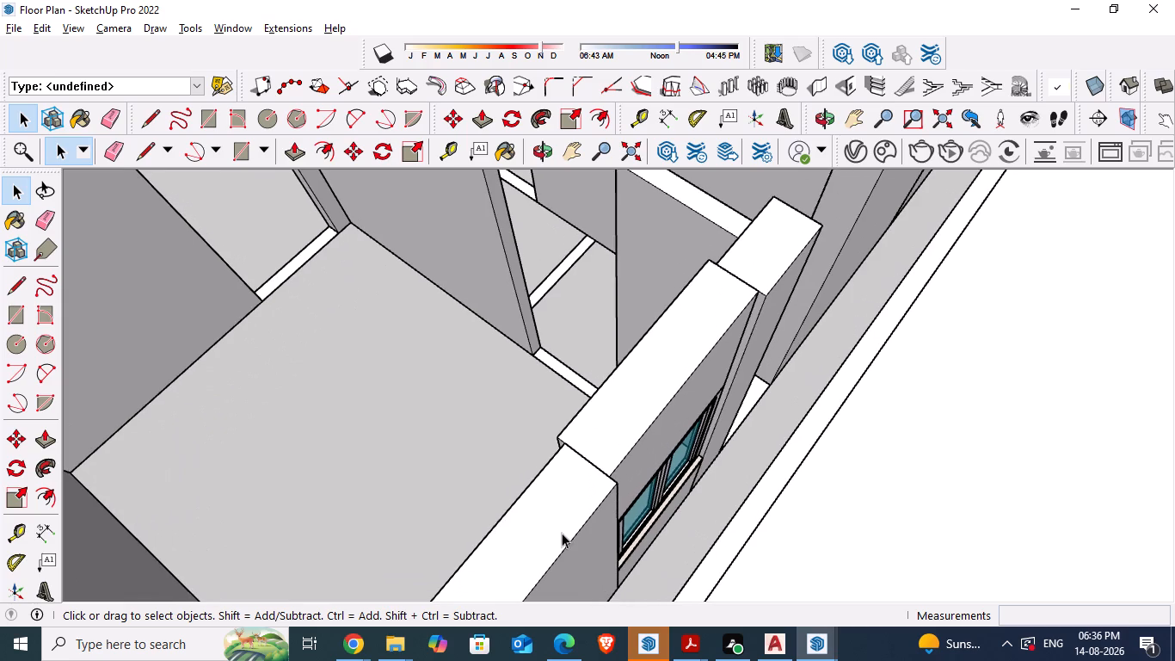
double_click(613, 432)
double_click(613, 432)
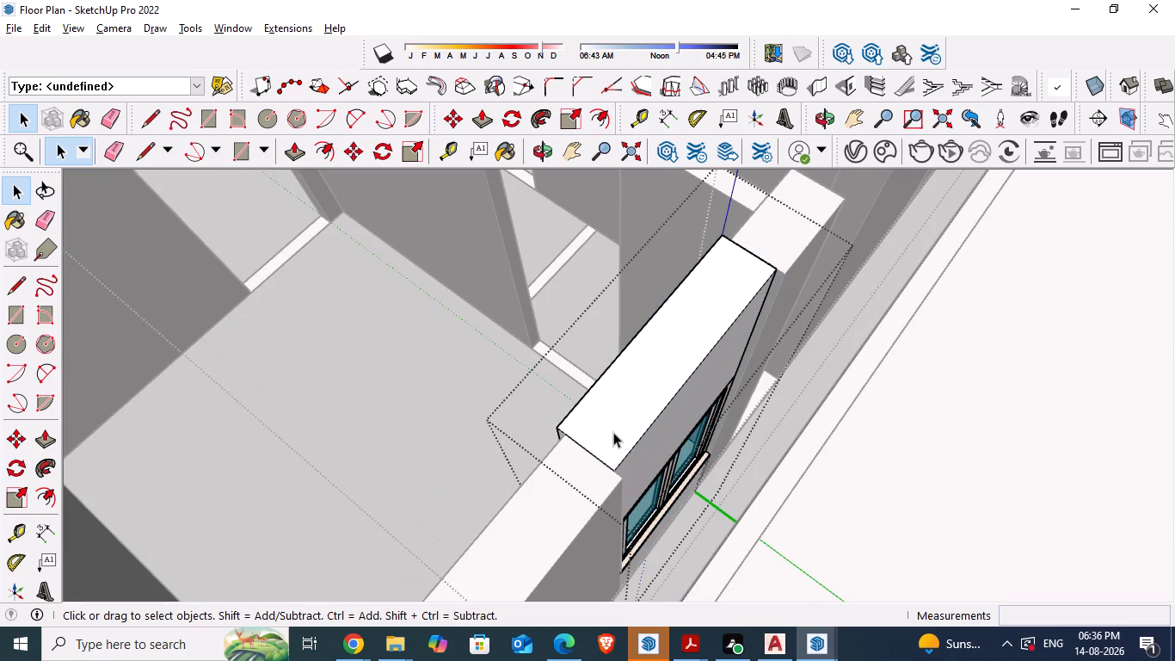
left_click(613, 432)
key("m")
scroll(609, 467, "up", 4)
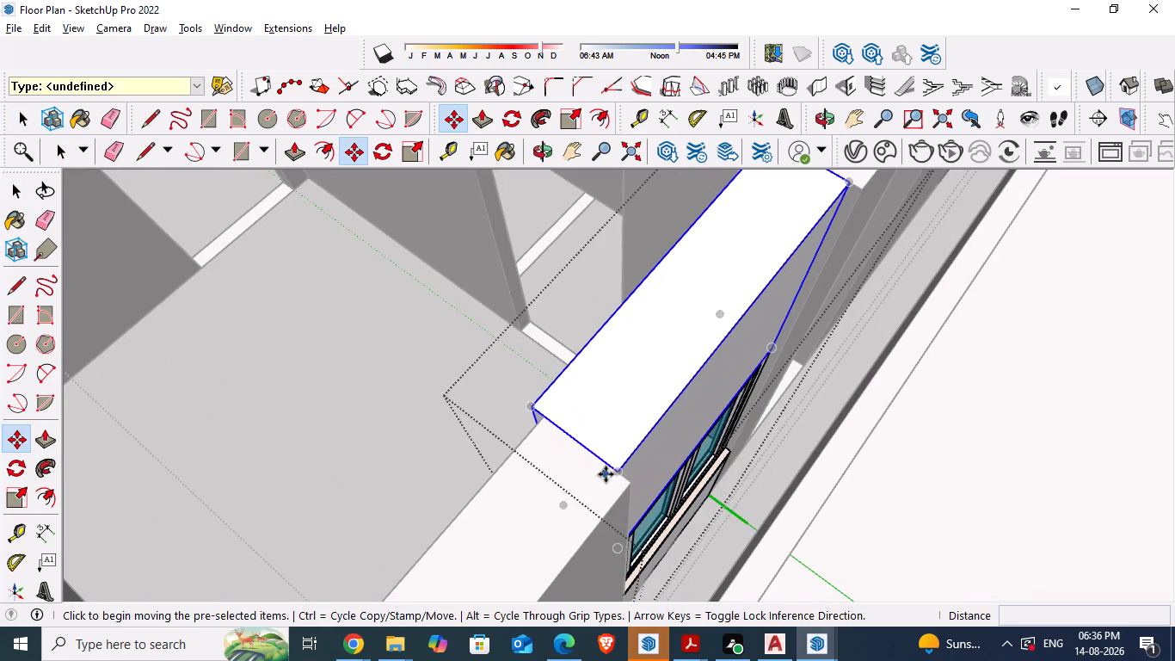
left_click_drag(616, 469, 624, 480)
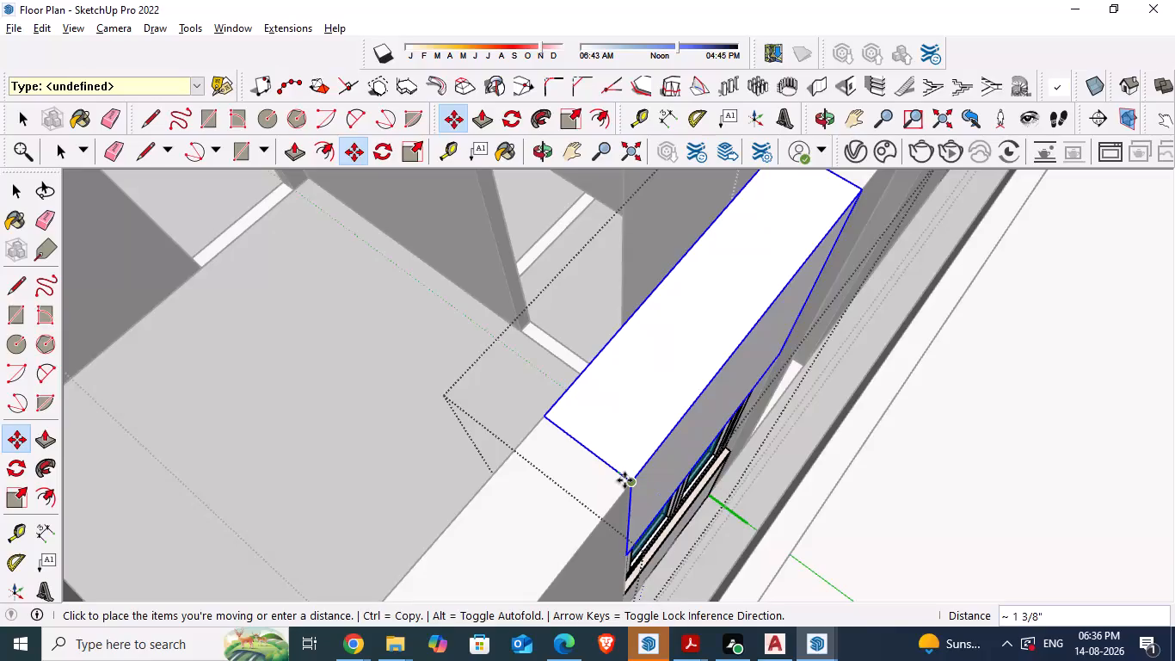
left_click(624, 480)
key("space")
left_click(965, 508)
Examine the window sections around the outer walls, checking their alignment with the wall faces and tops.
scroll(954, 504, "down", 1)
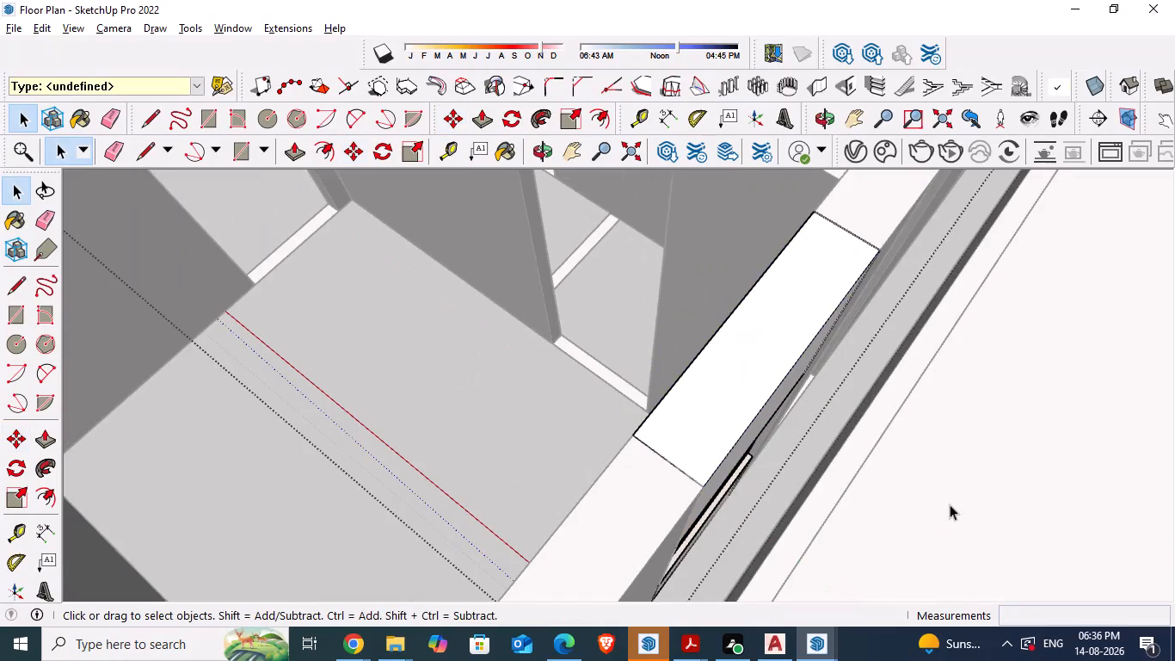
middle_click_drag(912, 498, 777, 434)
scroll(618, 526, "up", 7)
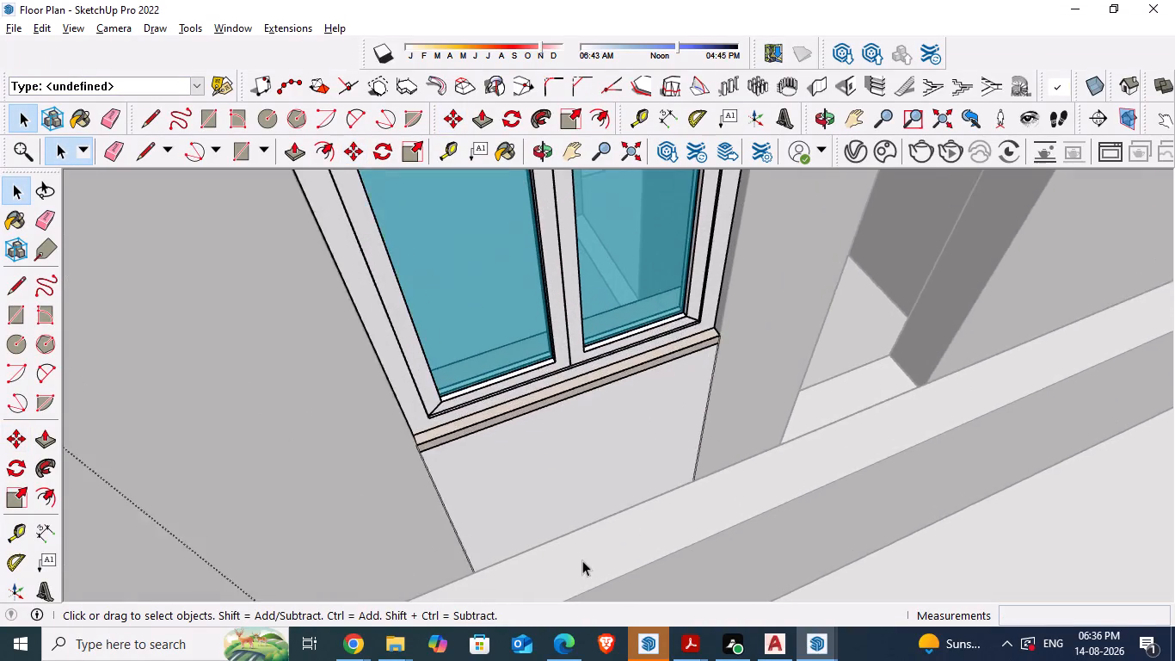
middle_click_drag(582, 560, 579, 574)
scroll(579, 574, "down", 10)
middle_click_drag(791, 515, 703, 539)
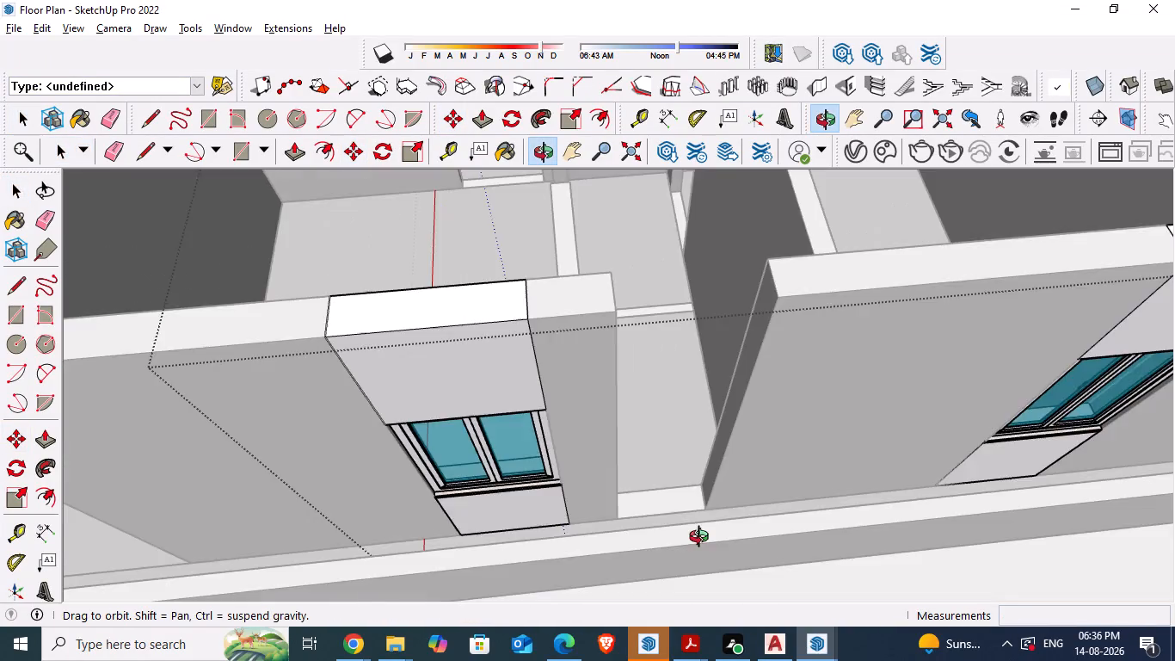
middle_click_drag(703, 539, 584, 578)
scroll(520, 451, "down", 9)
scroll(822, 568, "up", 6)
scroll(723, 522, "down", 1)
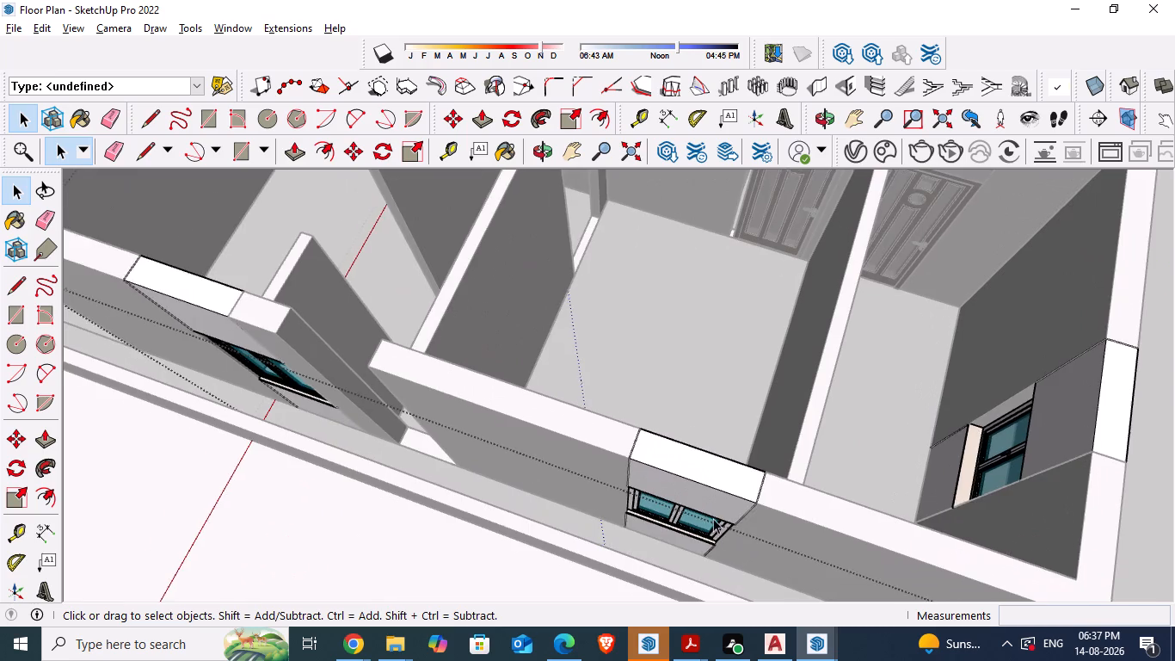
scroll(711, 517, "up", 4)
middle_click_drag(674, 525, 627, 551)
scroll(467, 415, "down", 4)
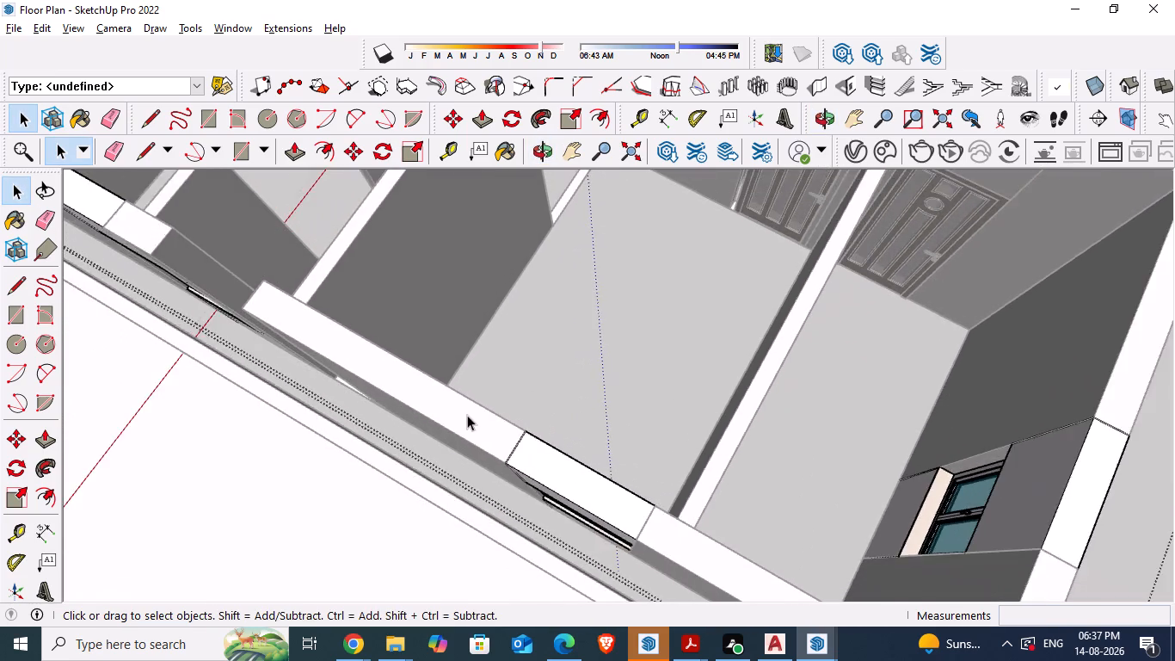
scroll(650, 575, "up", 4)
scroll(589, 460, "down", 9)
scroll(1026, 483, "up", 4)
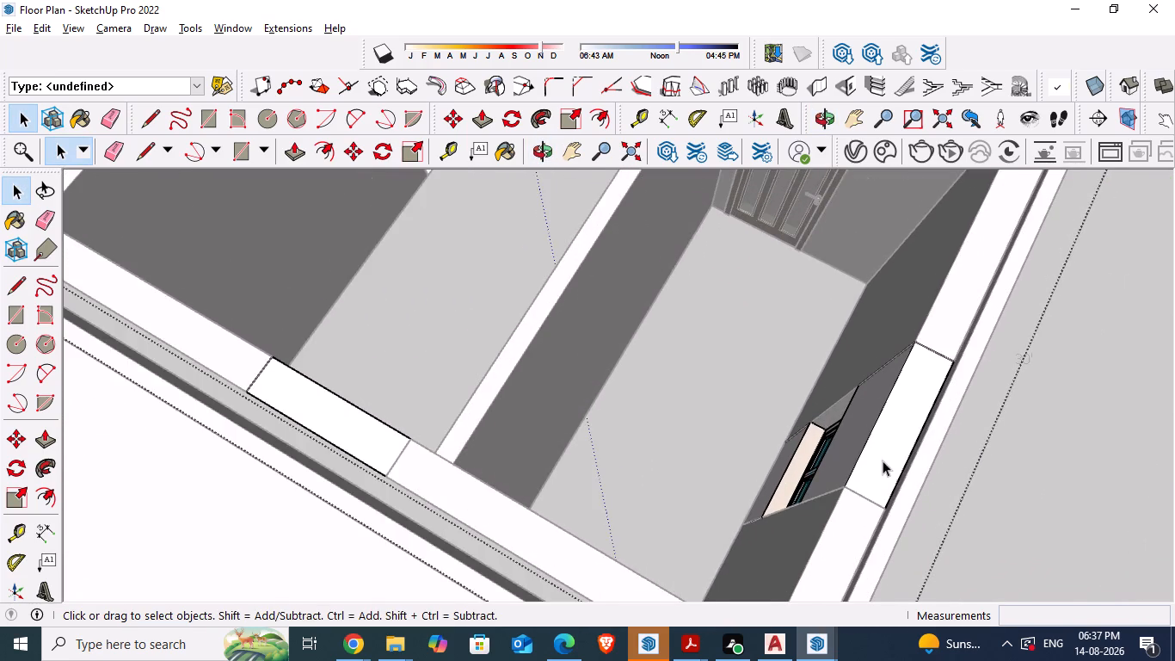
scroll(889, 465, "up", 3)
middle_click_drag(889, 466, 781, 436)
scroll(730, 413, "down", 4)
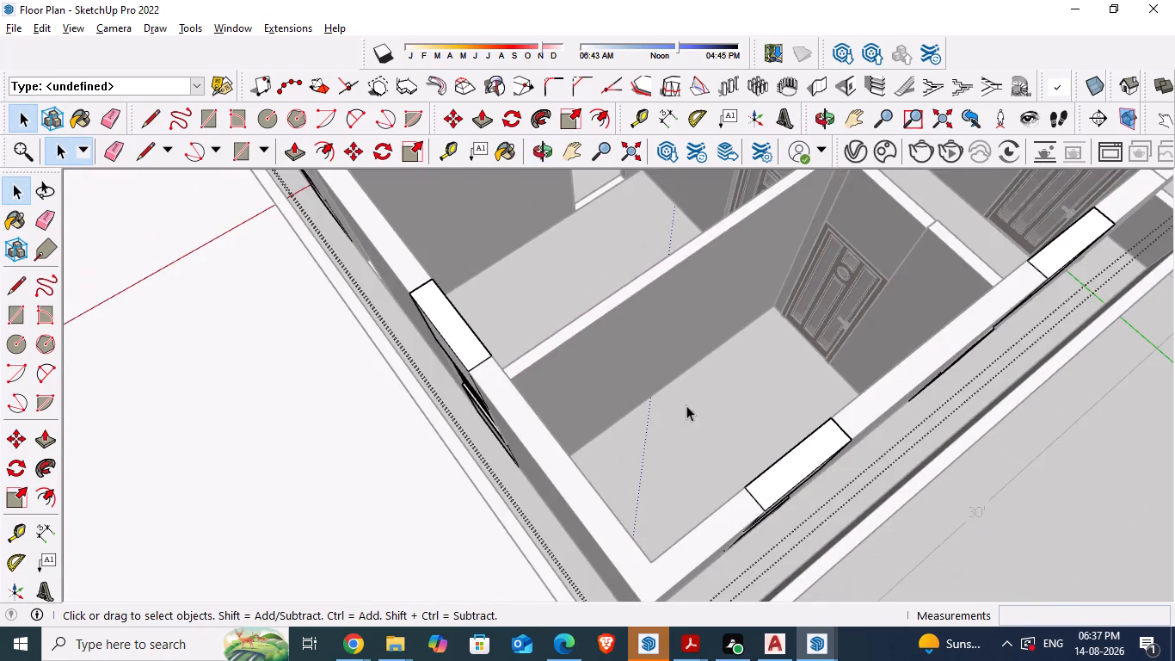
scroll(1006, 556, "up", 4)
scroll(734, 466, "up", 3)
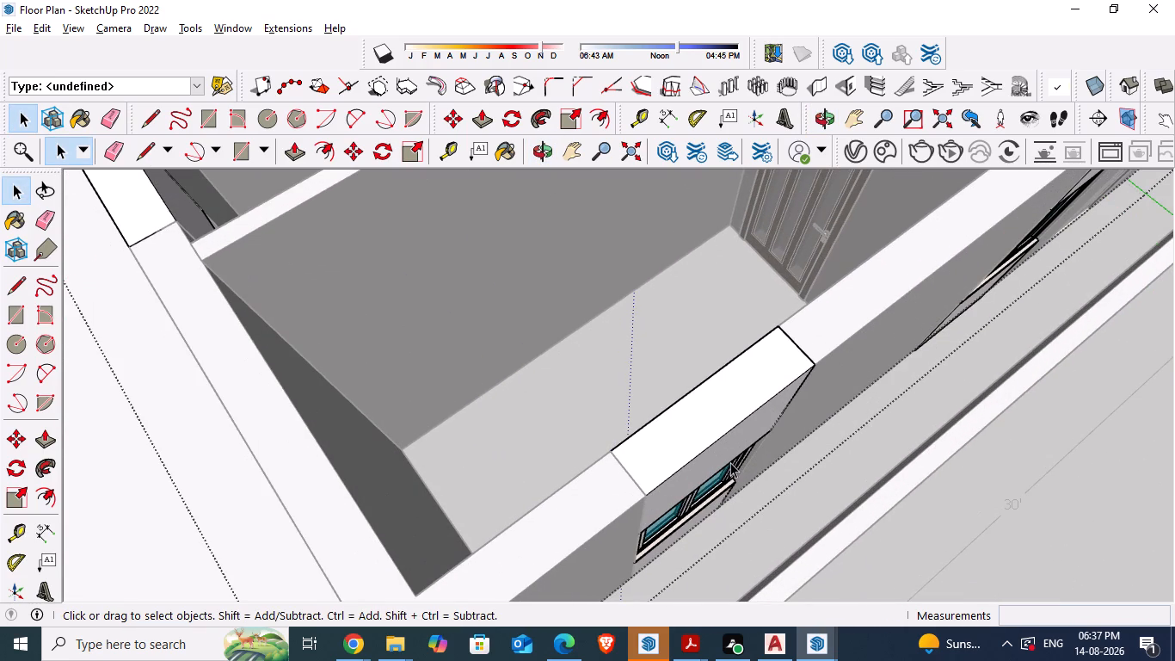
scroll(727, 454, "down", 20)
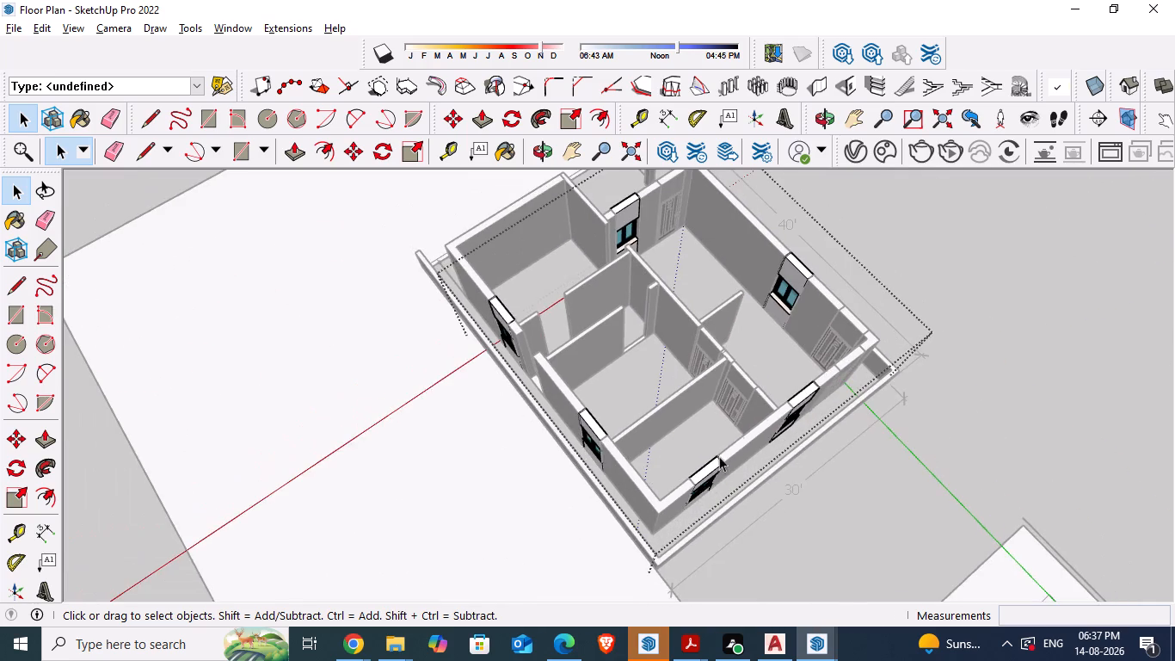
scroll(810, 288, "up", 8)
middle_click_drag(822, 296, 674, 349)
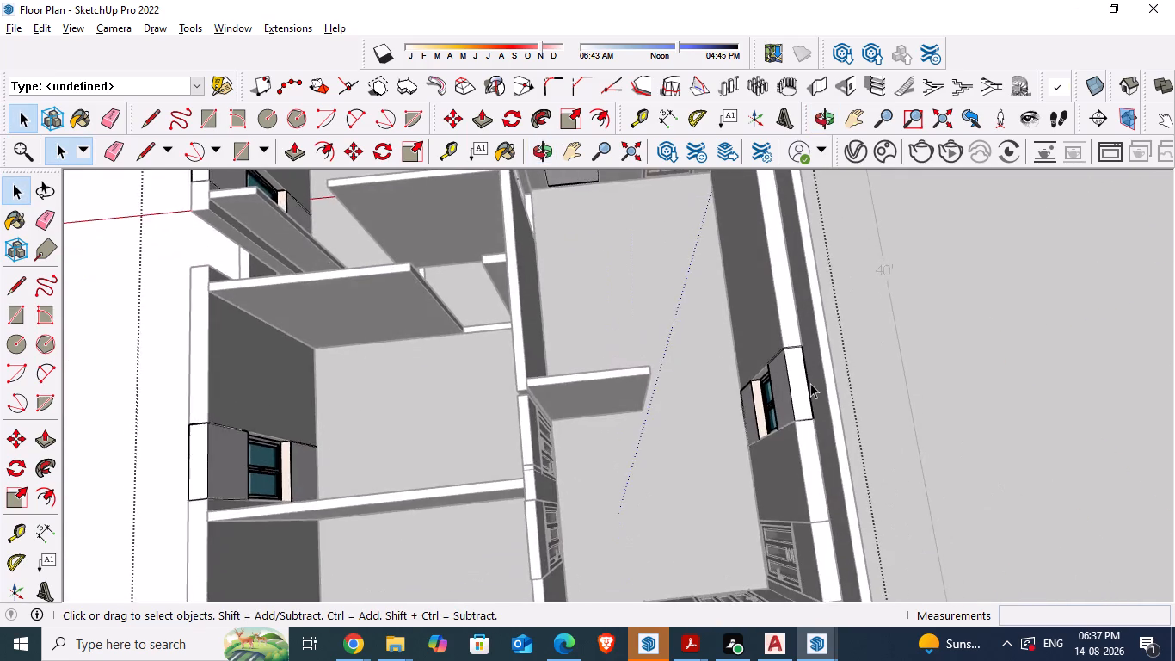
Finish editing the side-wall window component and return to the whole house model.
scroll(810, 383, "up", 9)
left_click(614, 425)
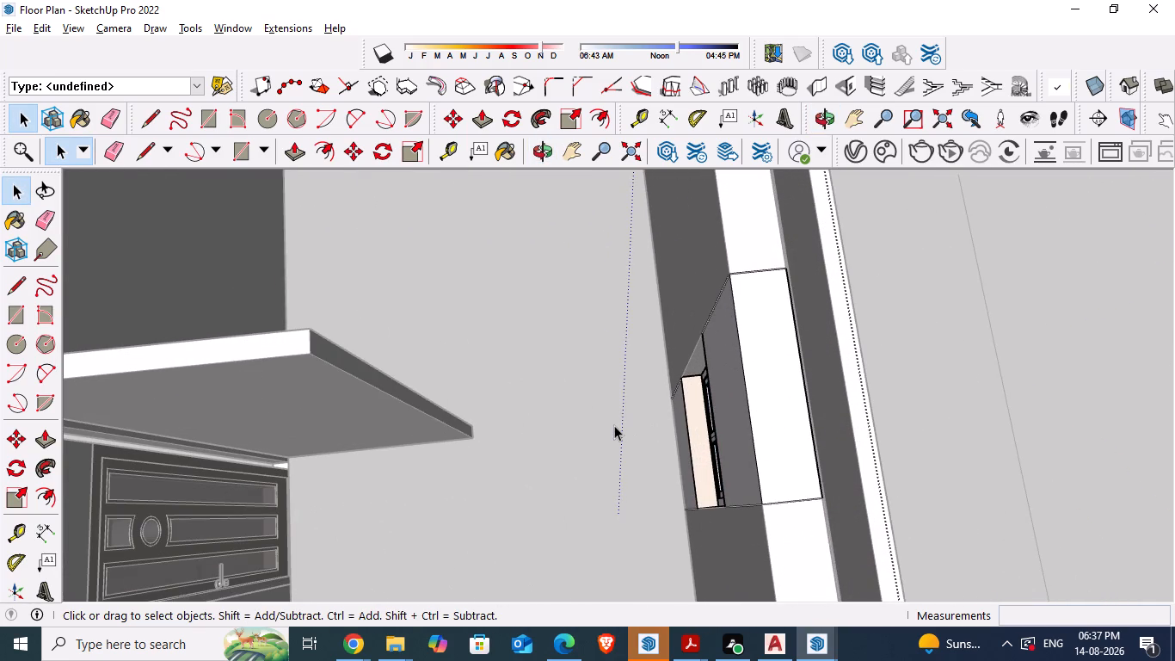
double_click(1054, 425)
Inside the window component beside the porch door, move the wall-and-window section about 1 3/8" by its top corner onto the adjoining wall's corner.
middle_click_drag(806, 396, 956, 359)
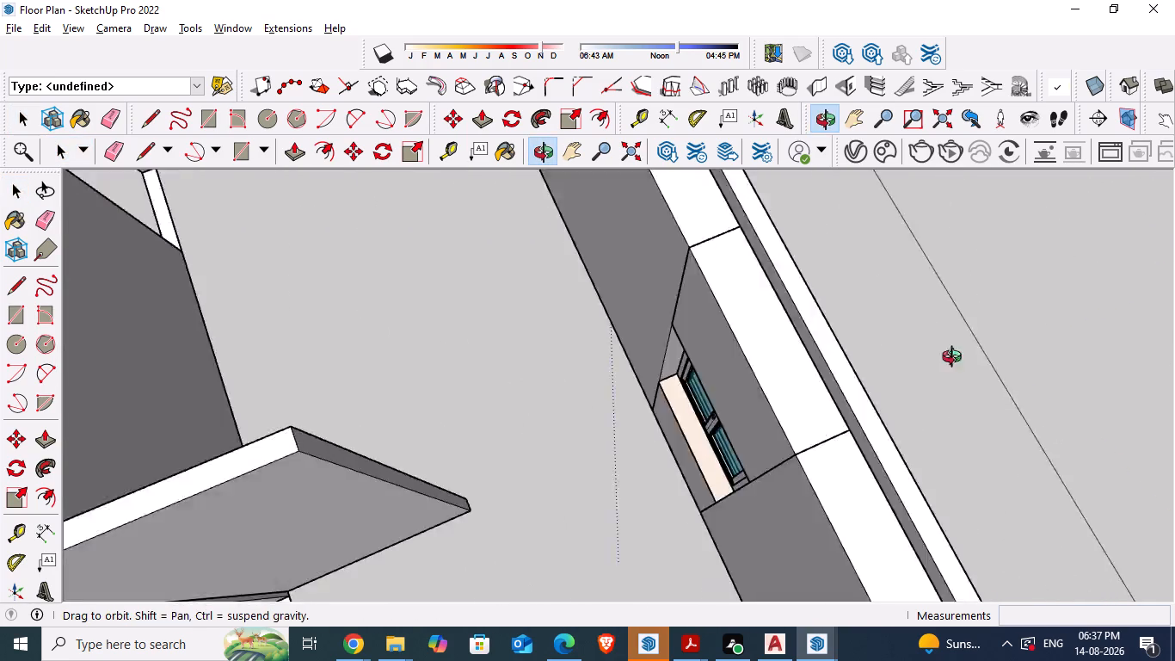
middle_click_drag(956, 359, 1118, 275)
scroll(1125, 270, "down", 12)
scroll(711, 368, "up", 5)
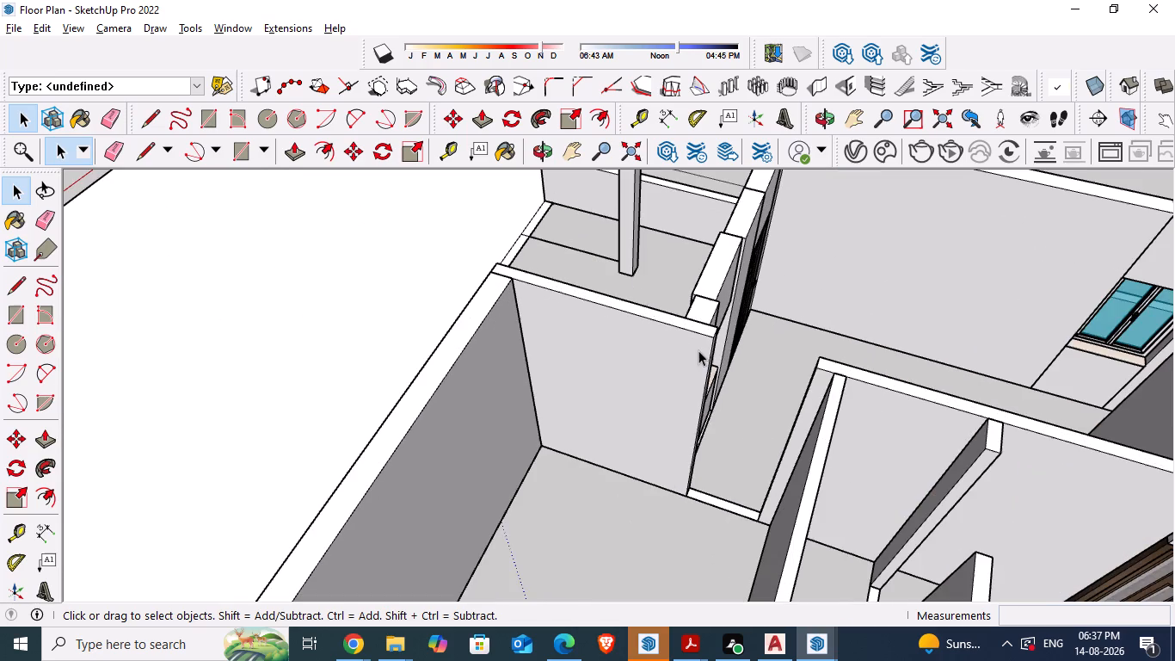
middle_click_drag(698, 349, 482, 440)
scroll(557, 446, "up", 1)
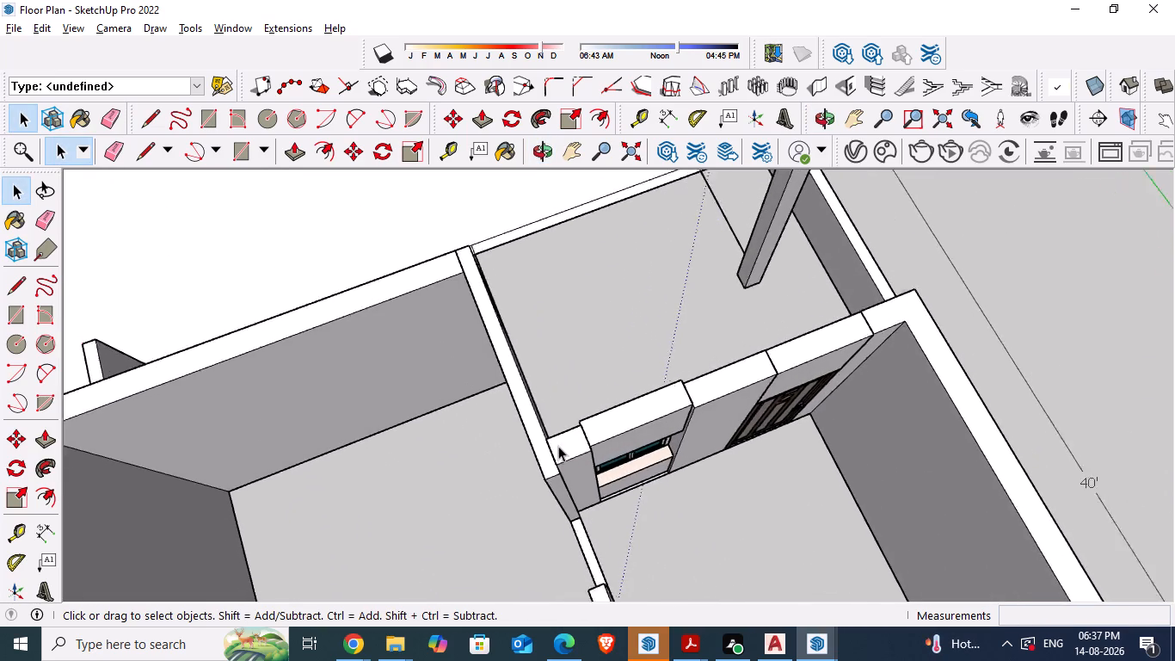
scroll(558, 446, "up", 8)
left_click(628, 403)
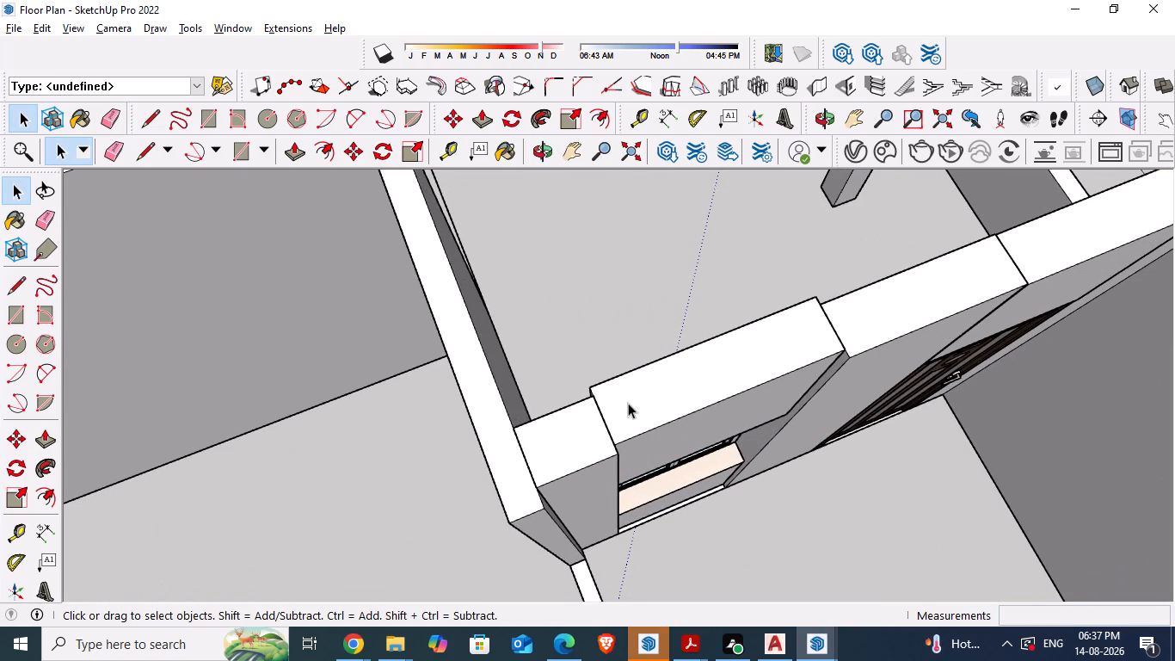
left_click(668, 403)
double_click(669, 403)
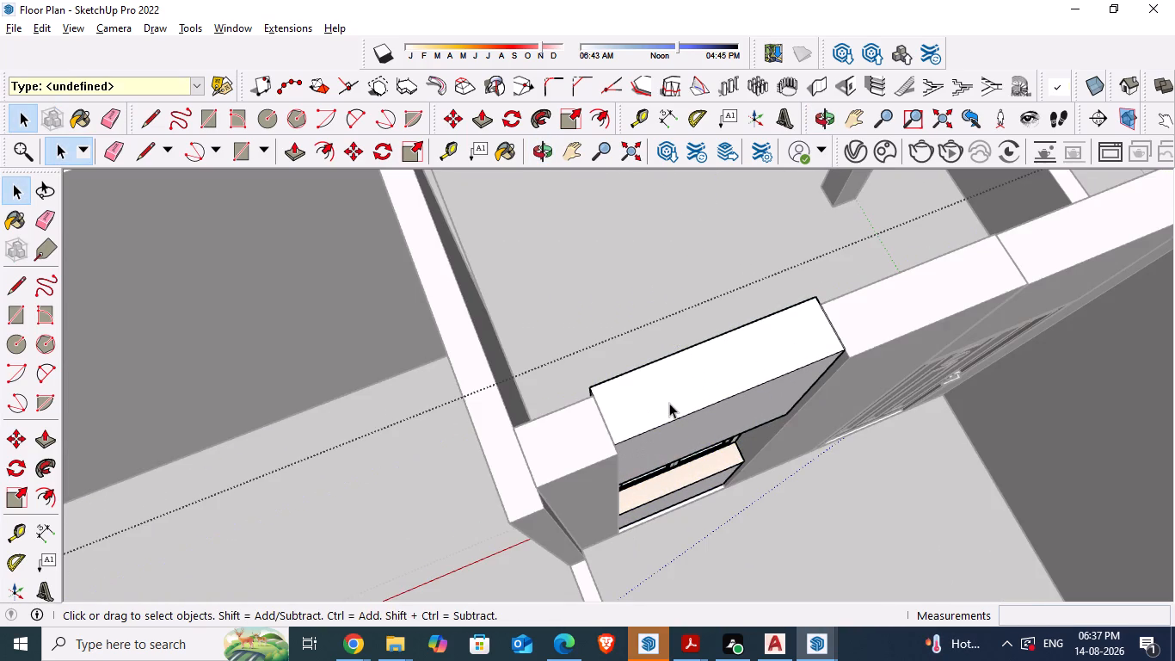
left_click(669, 403)
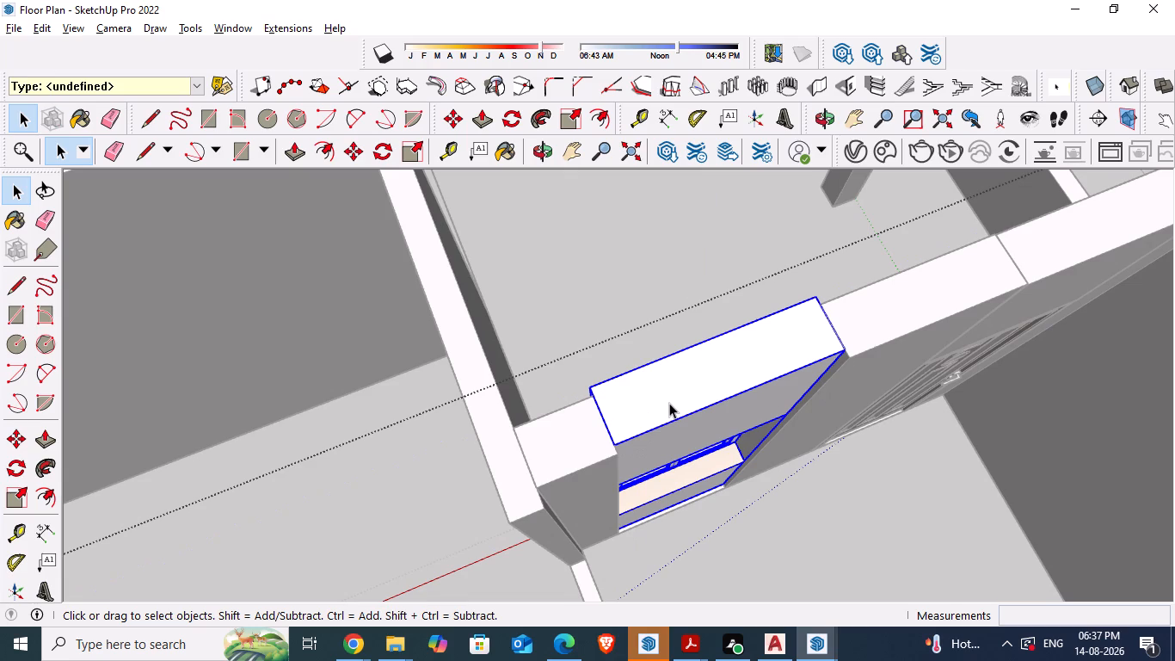
key("m")
left_click(608, 444)
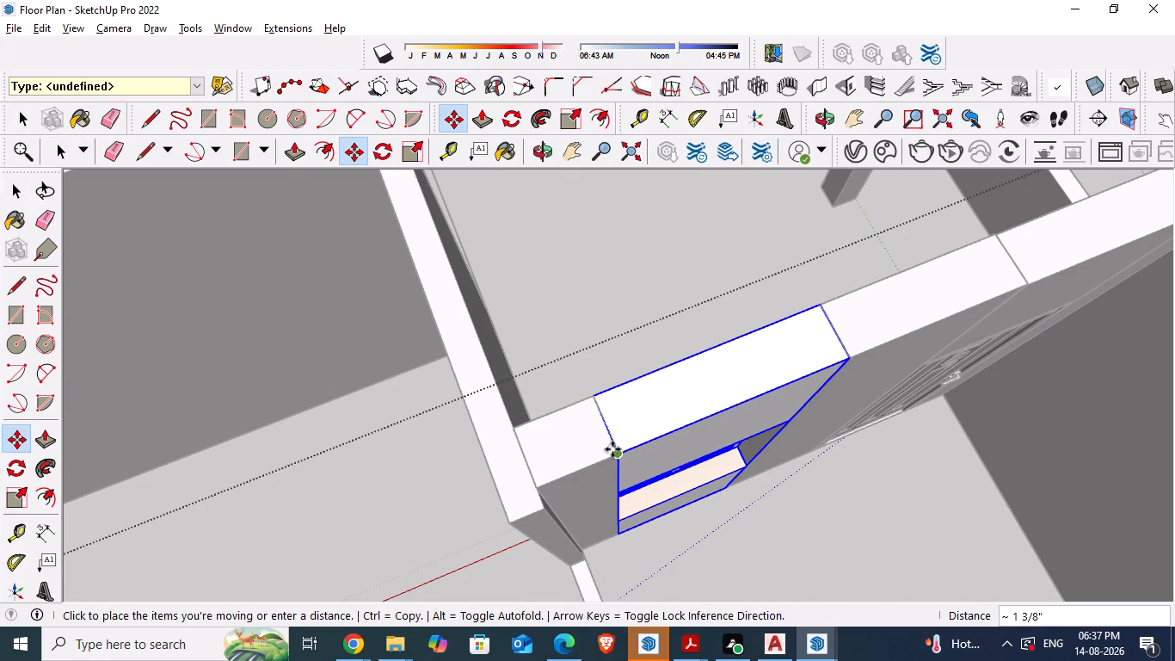
left_click(612, 449)
key("space")
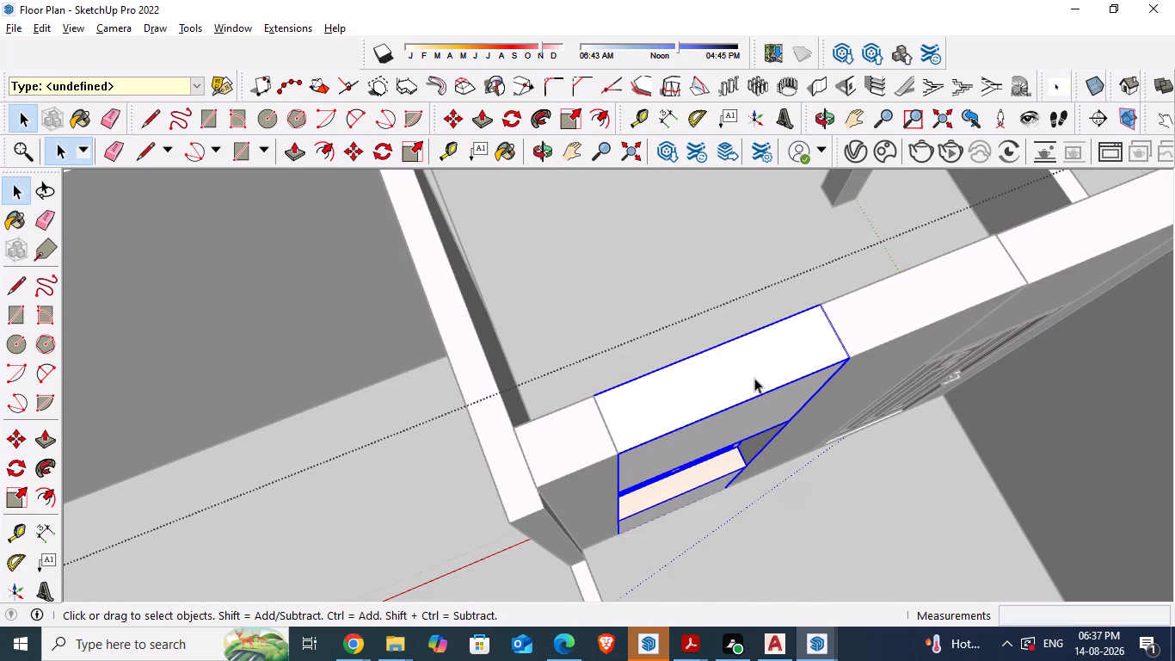
scroll(754, 377, "down", 10)
left_click(396, 213)
Save the house model.
scroll(679, 375, "down", 4)
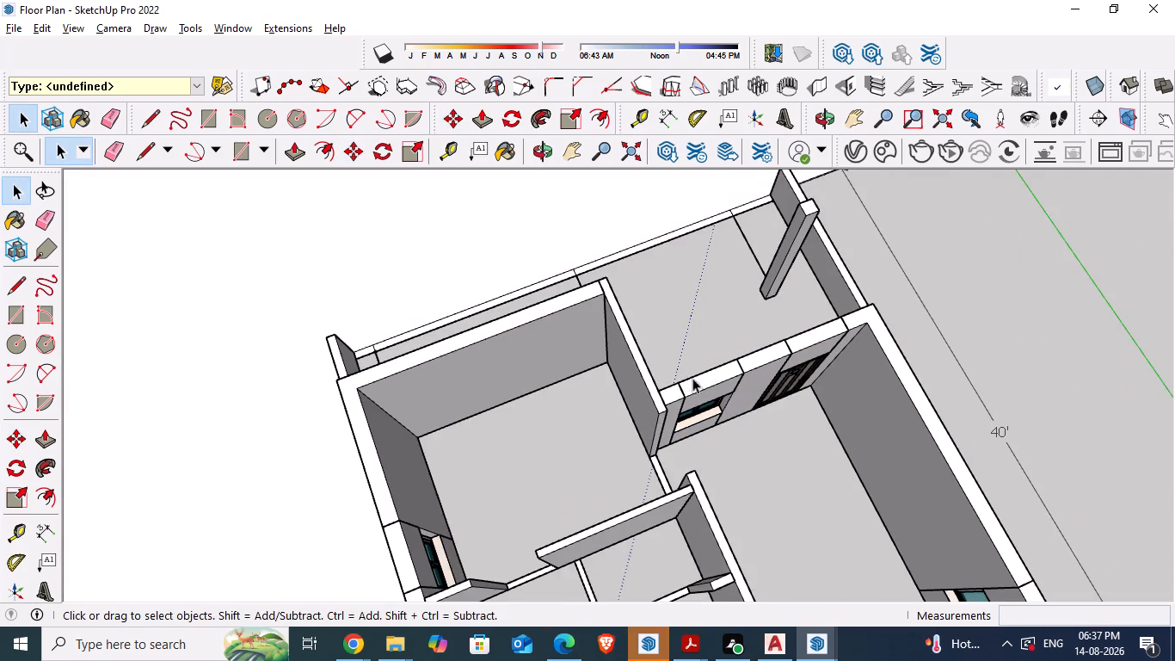
middle_click_drag(797, 394, 686, 381)
key("ctrl+s")
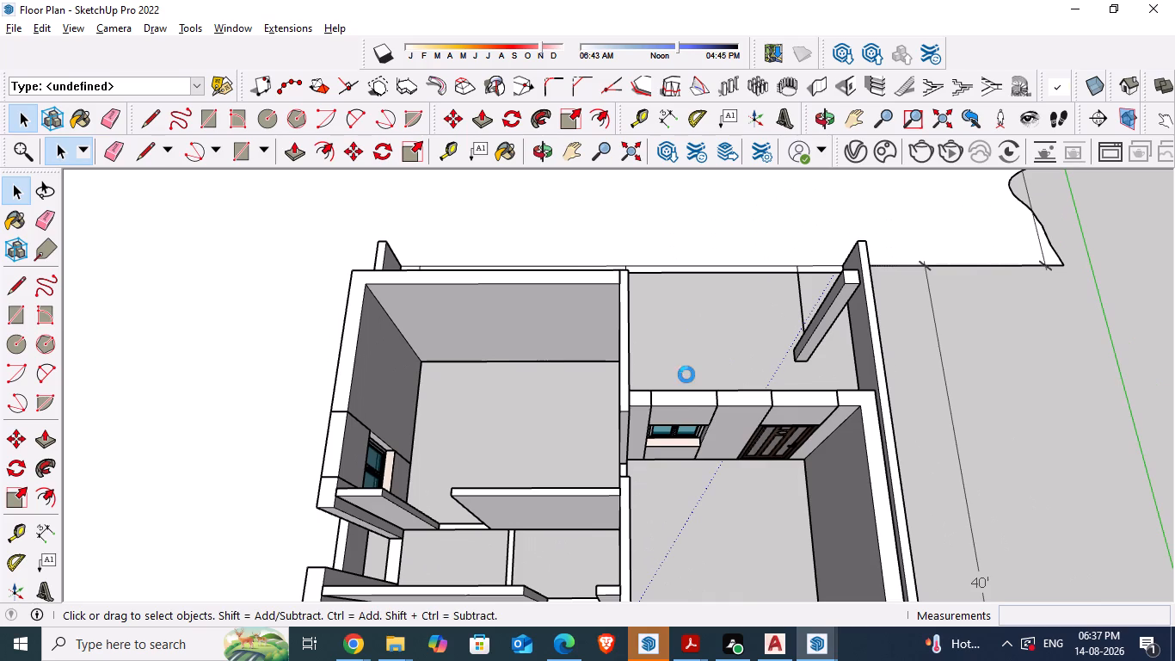
Examine the wall tops, interior partitions and door and window sections around the house for sections out of line with their walls.
scroll(681, 380, "up", 11)
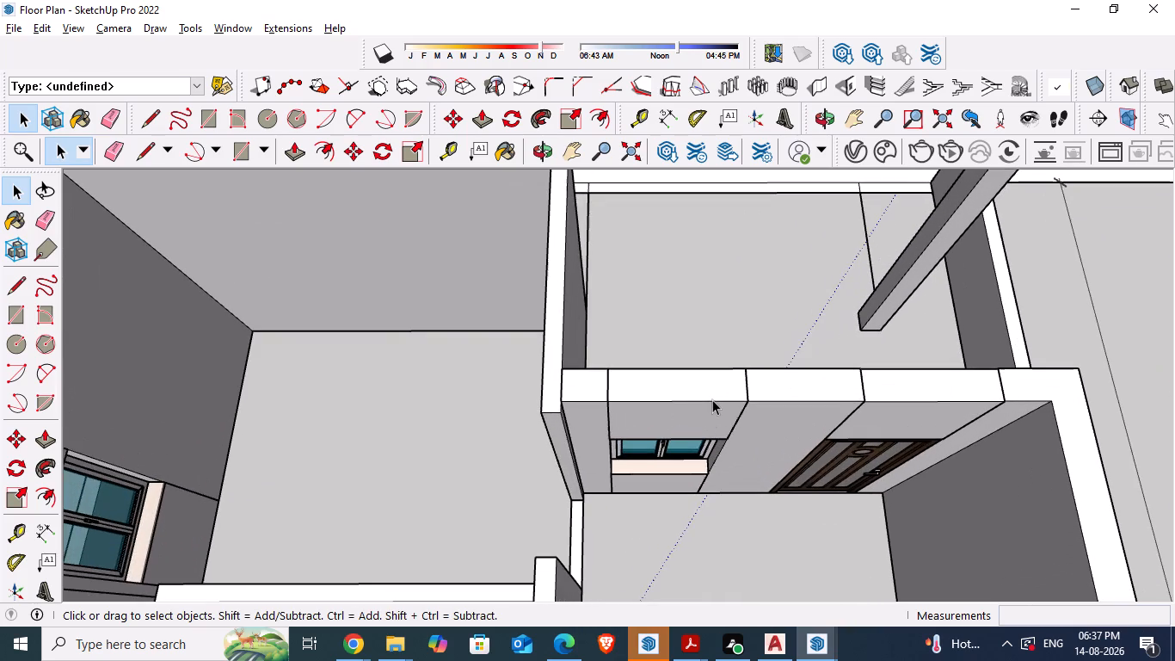
scroll(713, 396, "down", 4)
scroll(910, 391, "up", 3)
middle_click_drag(881, 408, 830, 432)
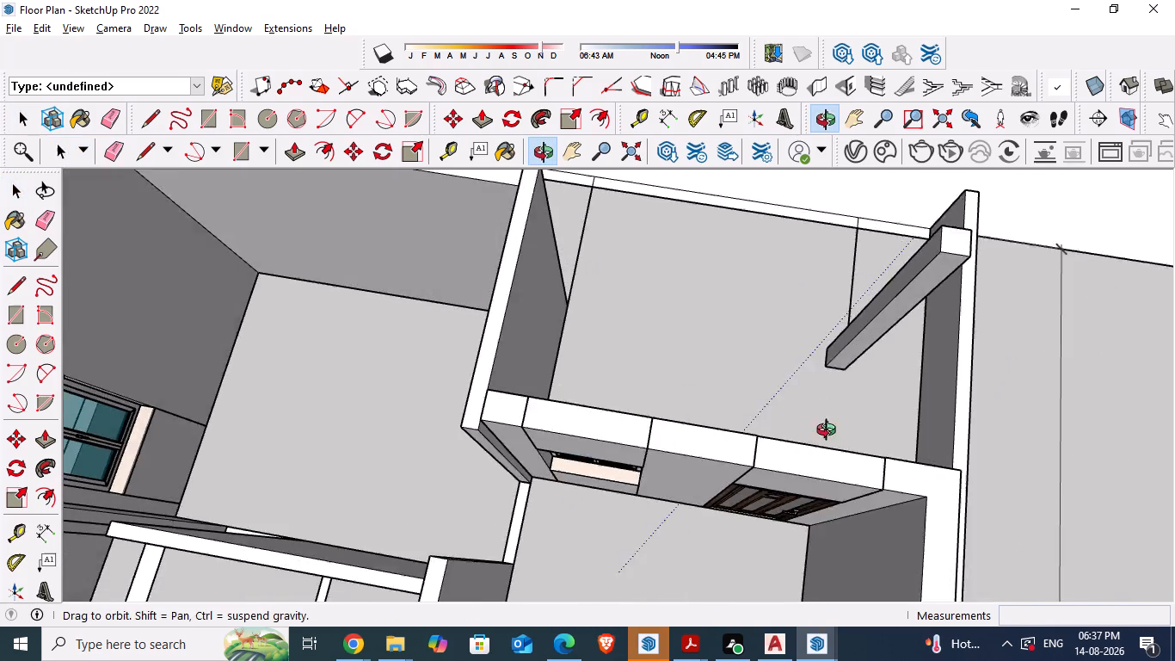
middle_click_drag(830, 432, 804, 436)
scroll(803, 434, "down", 16)
scroll(669, 491, "up", 4)
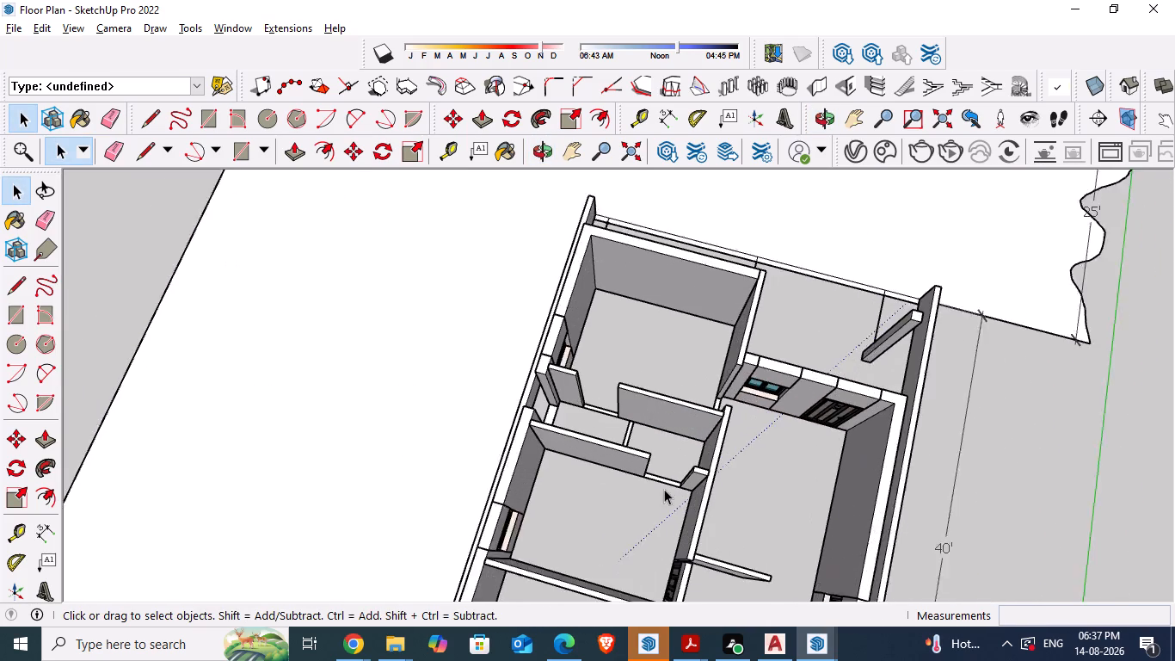
scroll(664, 489, "up", 11)
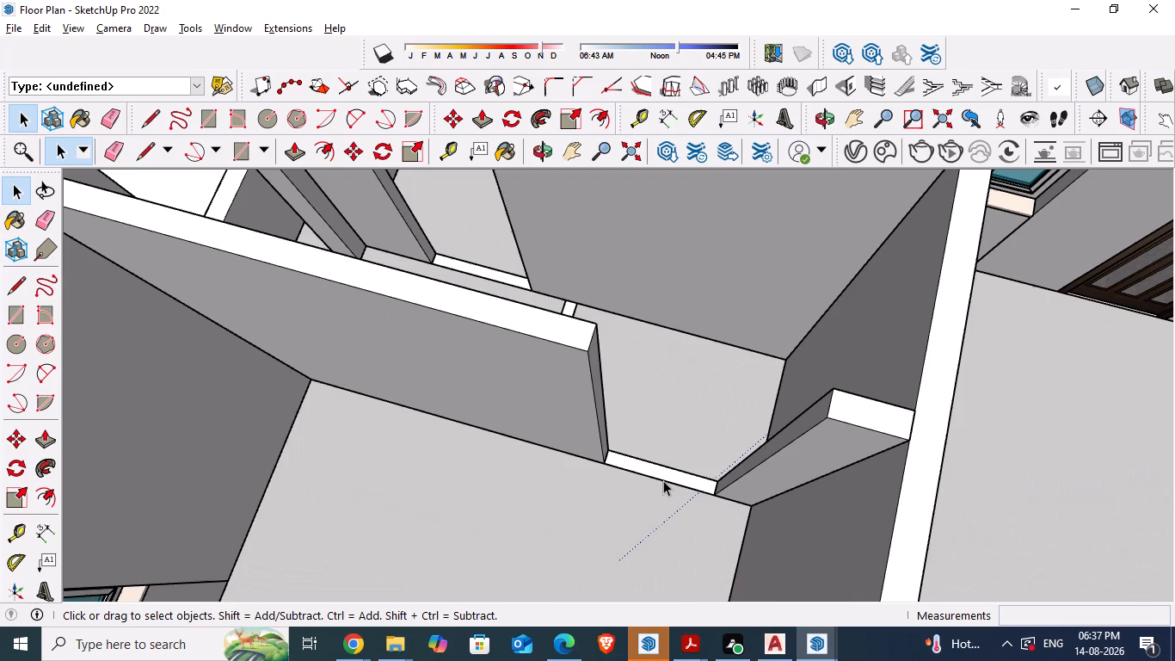
scroll(663, 478, "down", 7)
middle_click_drag(649, 490, 667, 484)
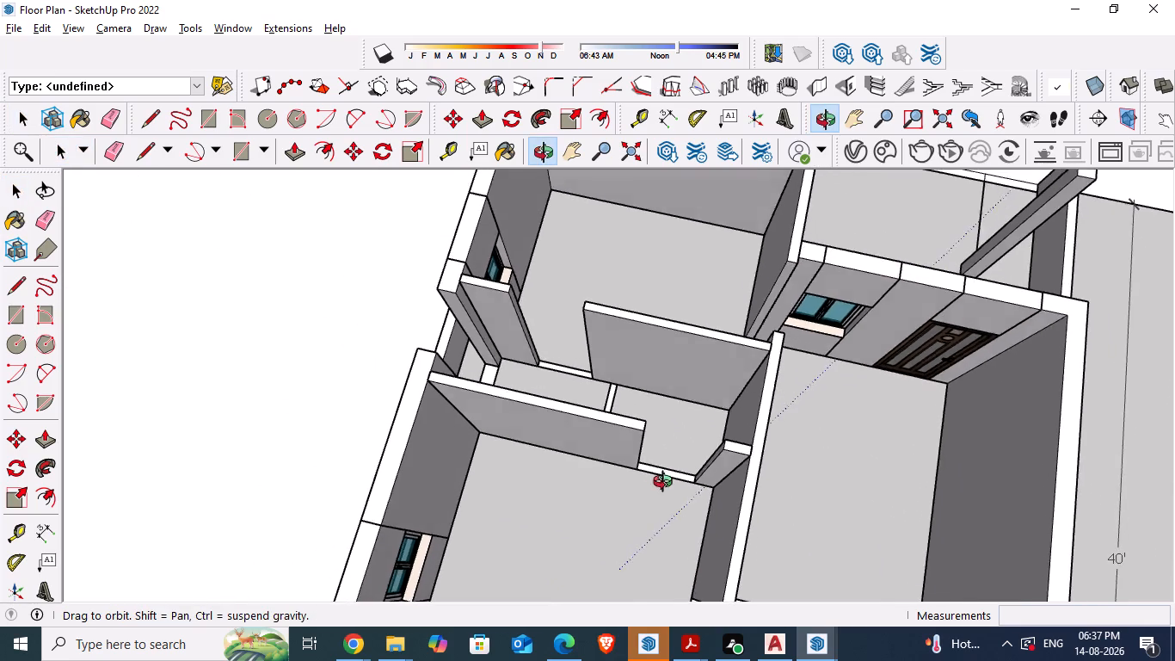
middle_click_drag(667, 484, 692, 334)
scroll(676, 342, "down", 8)
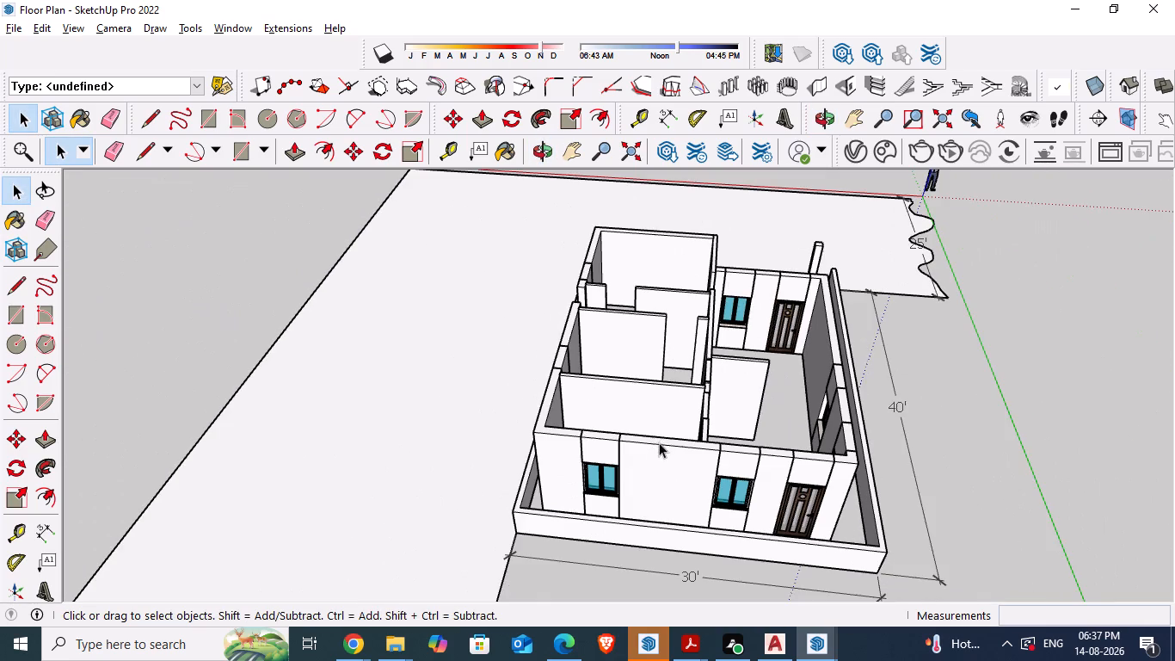
middle_click_drag(659, 442, 392, 476)
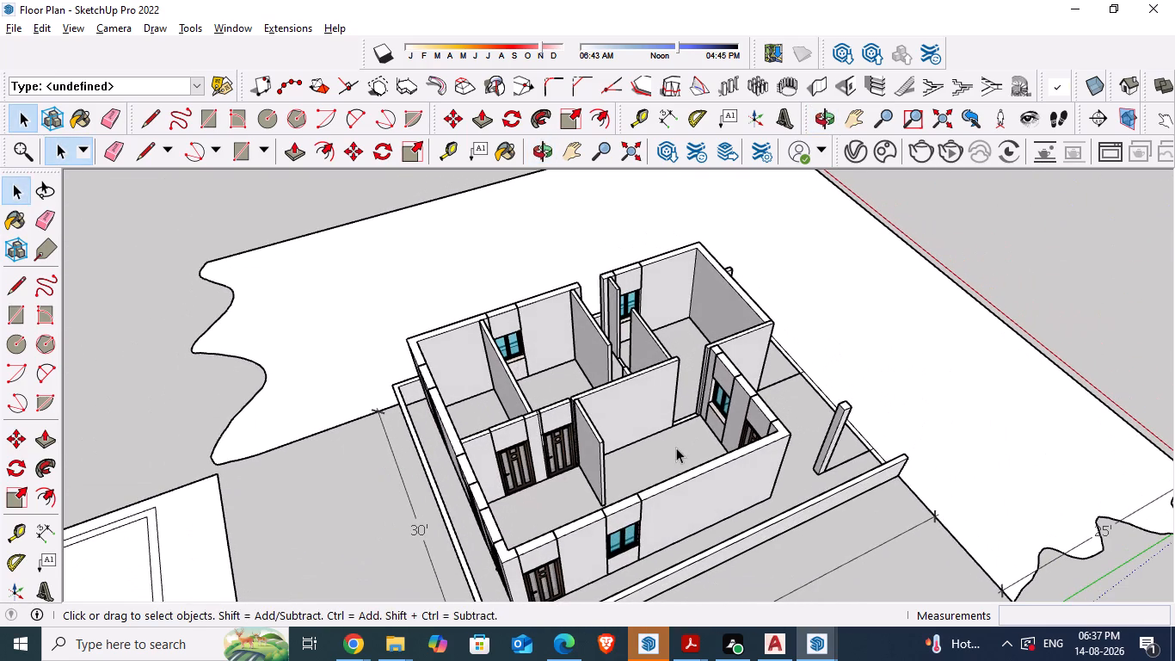
middle_click_drag(691, 444, 532, 522)
middle_click_drag(592, 455, 614, 522)
Move the interior door section nearer the outer window wall about 9/16" across the wall thickness, bringing its top corner onto the adjoining wall's corner.
scroll(468, 423, "up", 13)
scroll(573, 438, "up", 2)
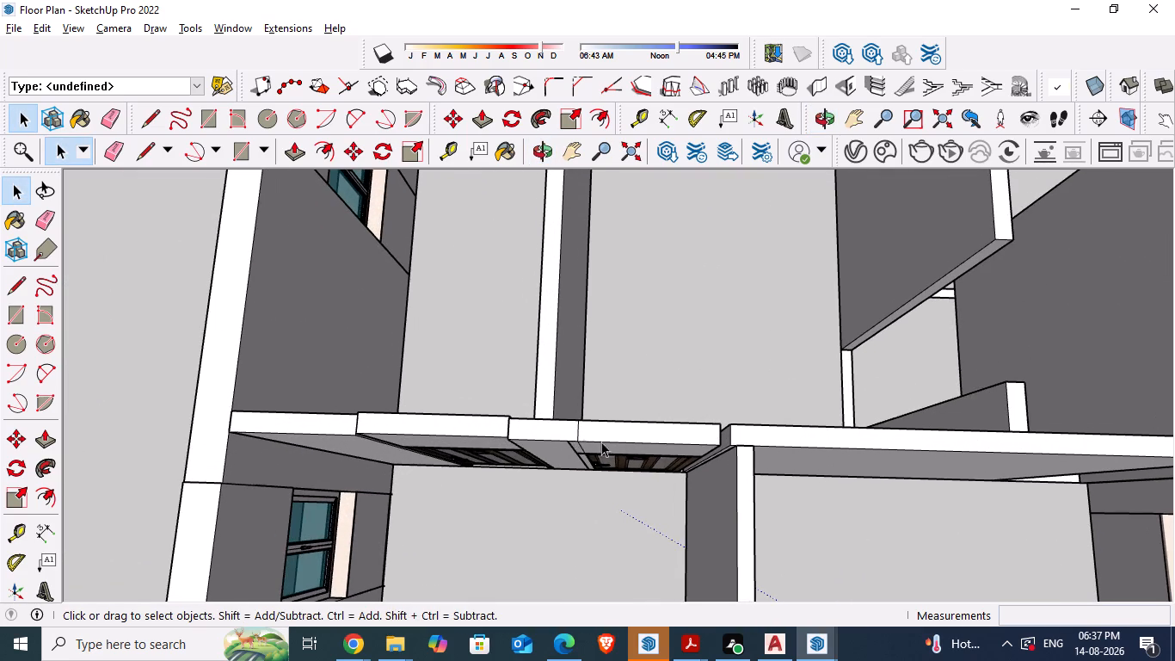
scroll(637, 438, "up", 3)
scroll(434, 438, "up", 3)
middle_click_drag(434, 438, 571, 430)
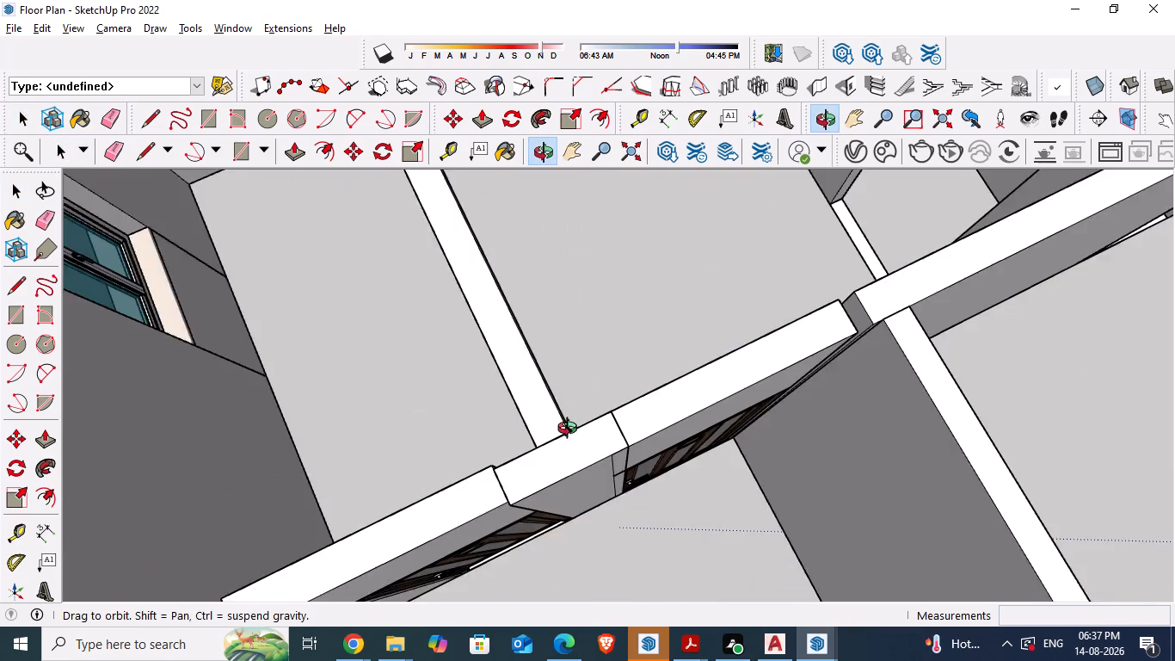
middle_click_drag(571, 430, 597, 421)
scroll(735, 384, "down", 8)
middle_click_drag(634, 515, 821, 461)
scroll(725, 423, "up", 4)
middle_click_drag(686, 457, 674, 516)
left_click(647, 390)
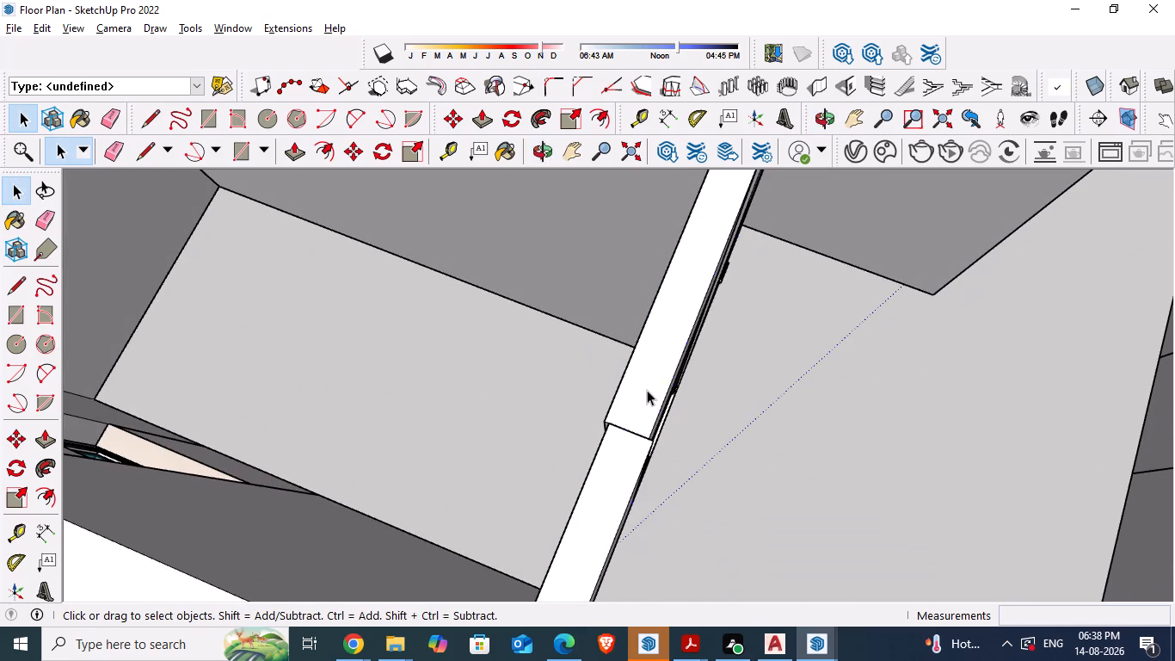
left_click(647, 388)
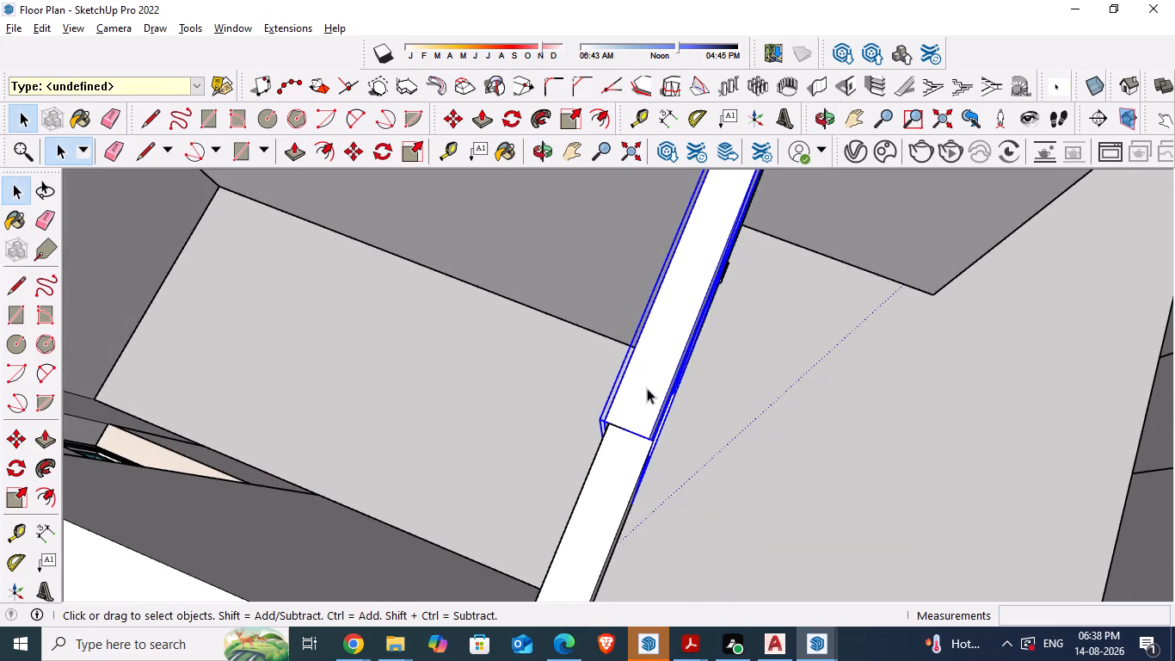
key("m")
scroll(648, 426, "up", 10)
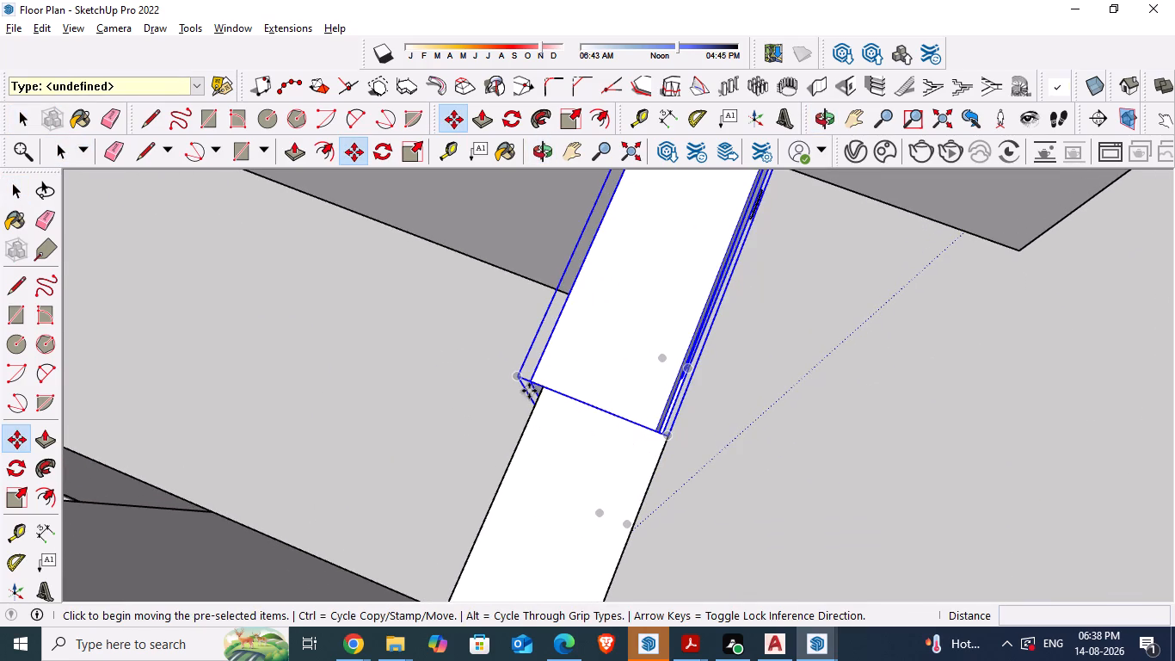
left_click(535, 381)
left_click(539, 387)
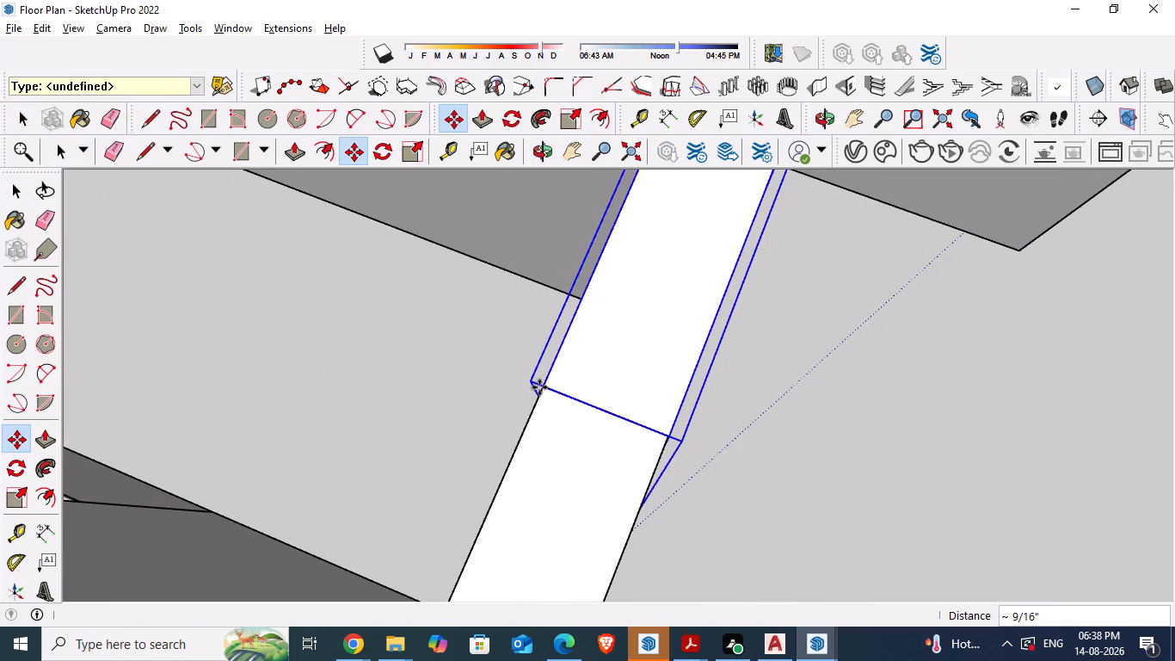
key("space")
left_click(774, 502)
Move the other interior door section 2 3/8" by its bottom corner toward the adjacent partition, closing the gap beside the door.
scroll(741, 499, "down", 3)
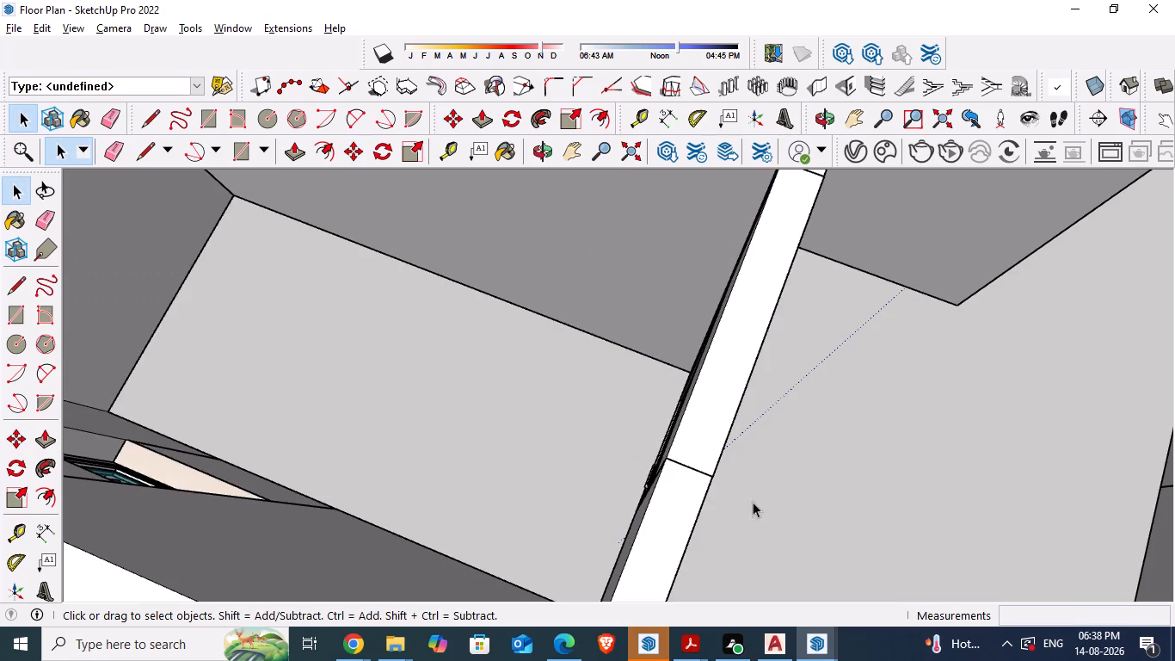
middle_click_drag(881, 498, 583, 490)
middle_click_drag(731, 382, 725, 418)
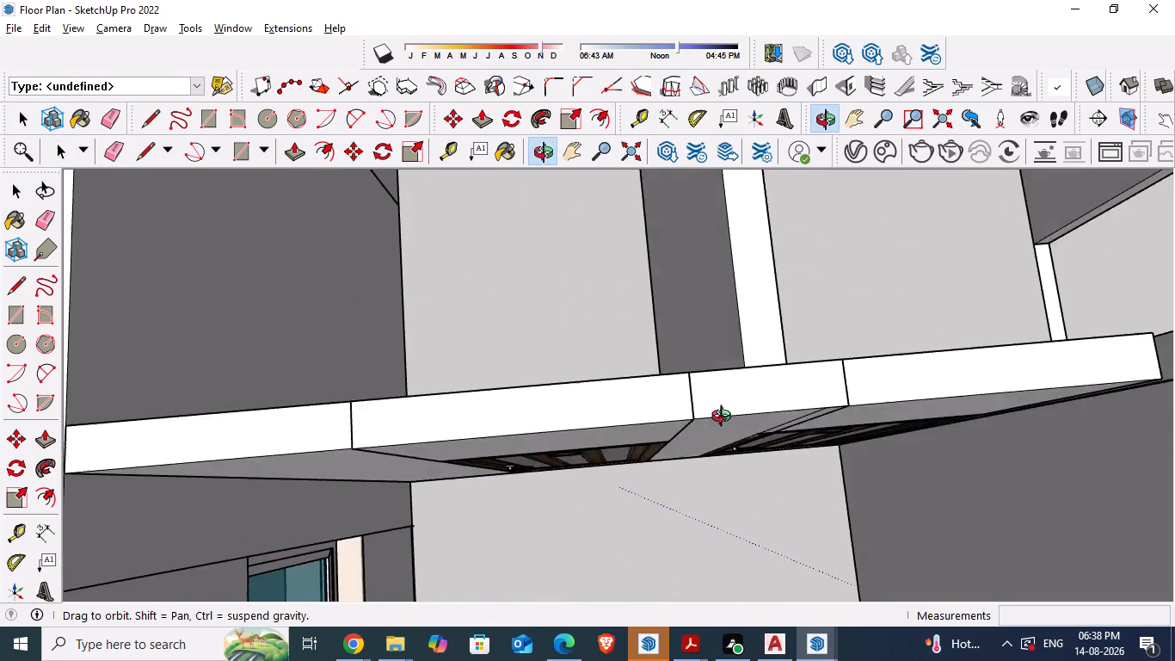
middle_click_drag(725, 418, 717, 435)
middle_click_drag(784, 509, 717, 440)
scroll(719, 440, "down", 1)
left_click(782, 450)
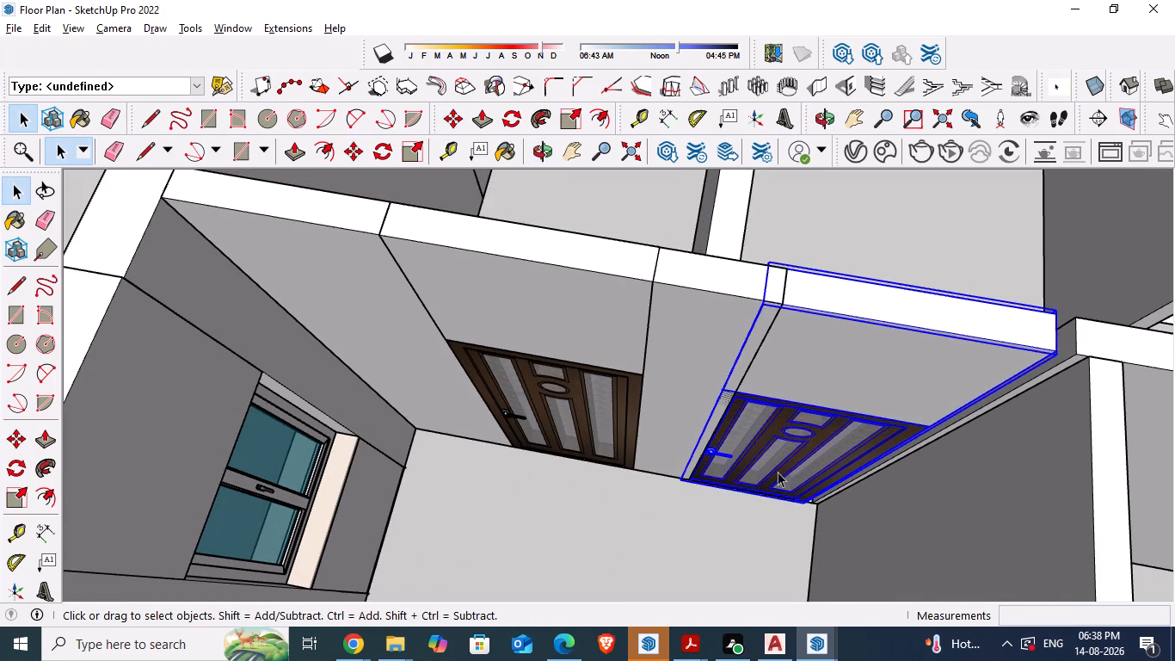
scroll(730, 481, "down", 1)
middle_click_drag(699, 498, 694, 386)
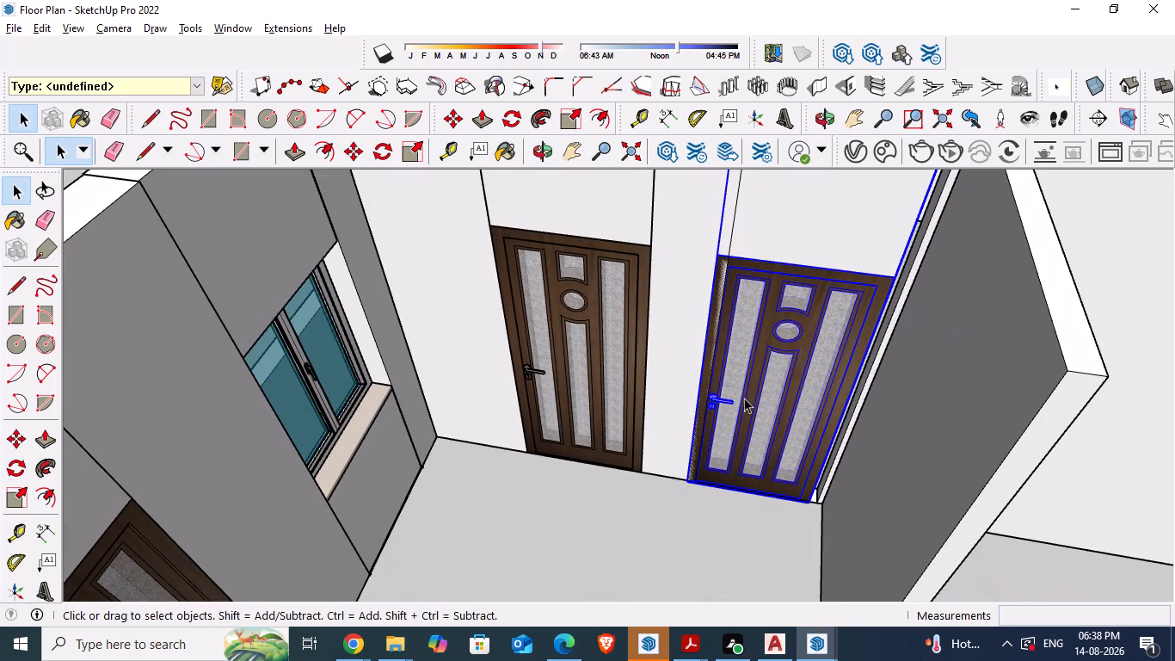
scroll(757, 448, "up", 1)
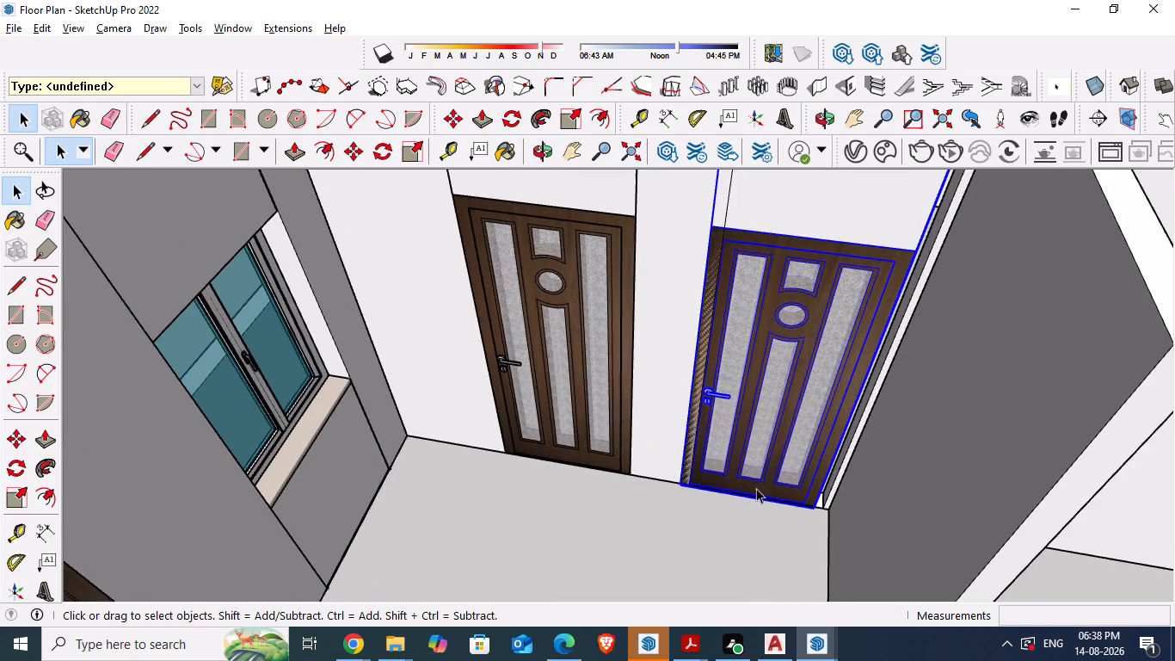
scroll(790, 515, "up", 8)
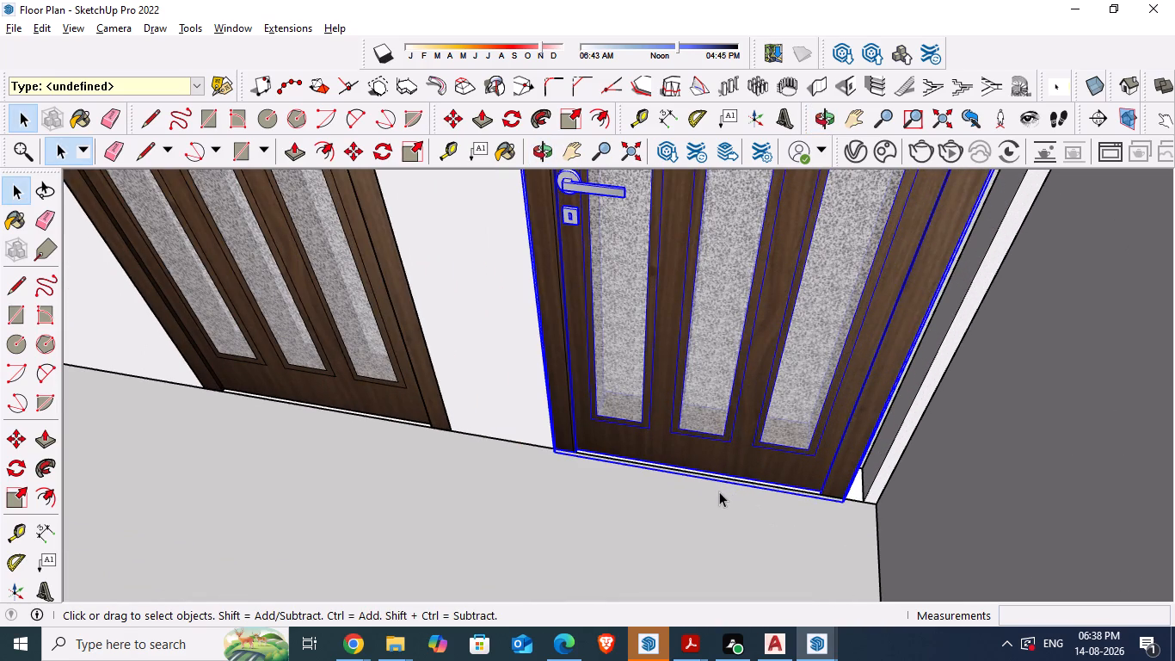
key("m")
scroll(855, 517, "up", 8)
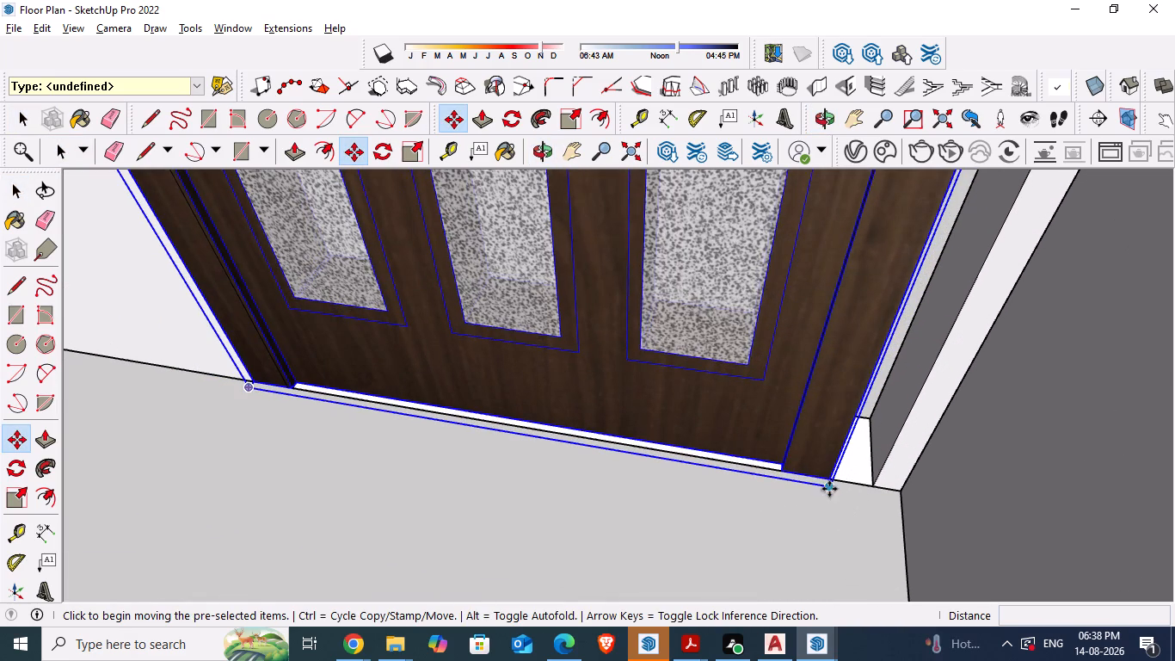
left_click_drag(827, 478, 879, 477)
left_click(879, 477)
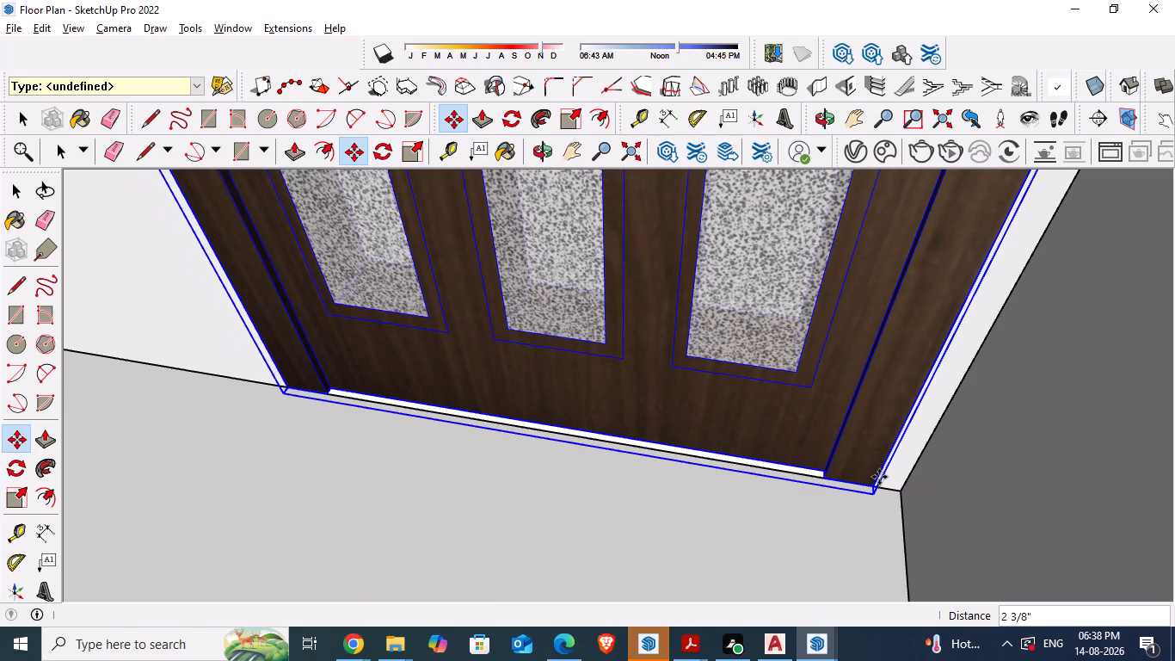
key("space")
left_click(788, 541)
Examine the two neighbouring interior doors, checking how they sit in their openings and against the floor.
scroll(840, 515, "down", 8)
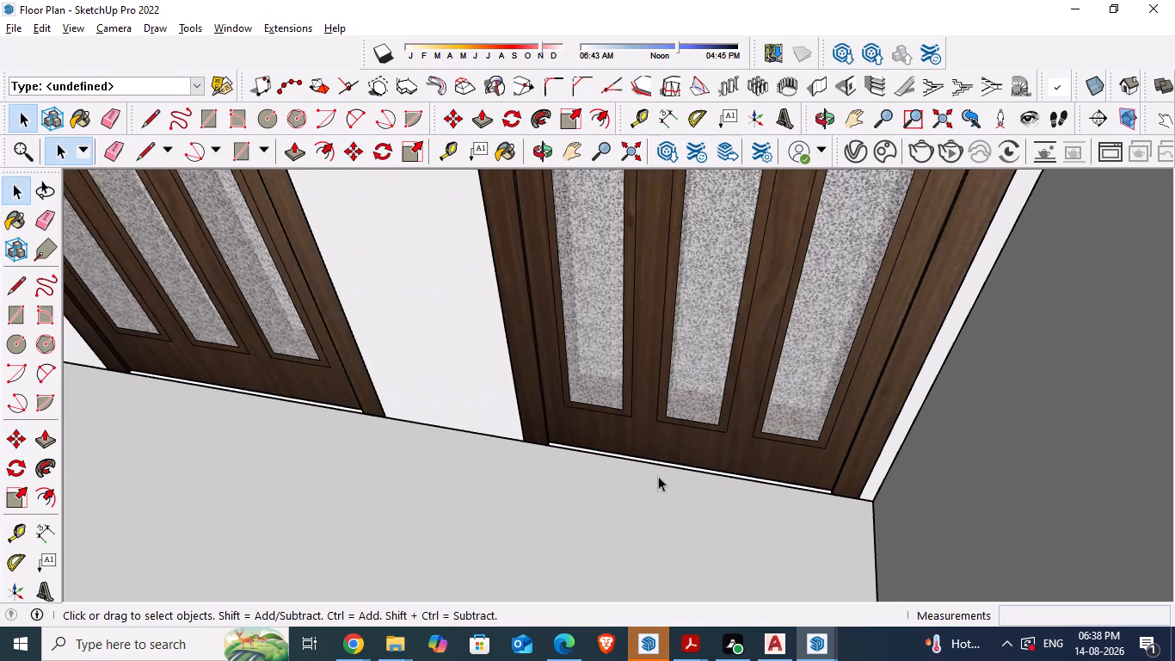
scroll(638, 476, "down", 1)
middle_click_drag(646, 480, 711, 469)
scroll(711, 469, "up", 1)
scroll(611, 499, "down", 10)
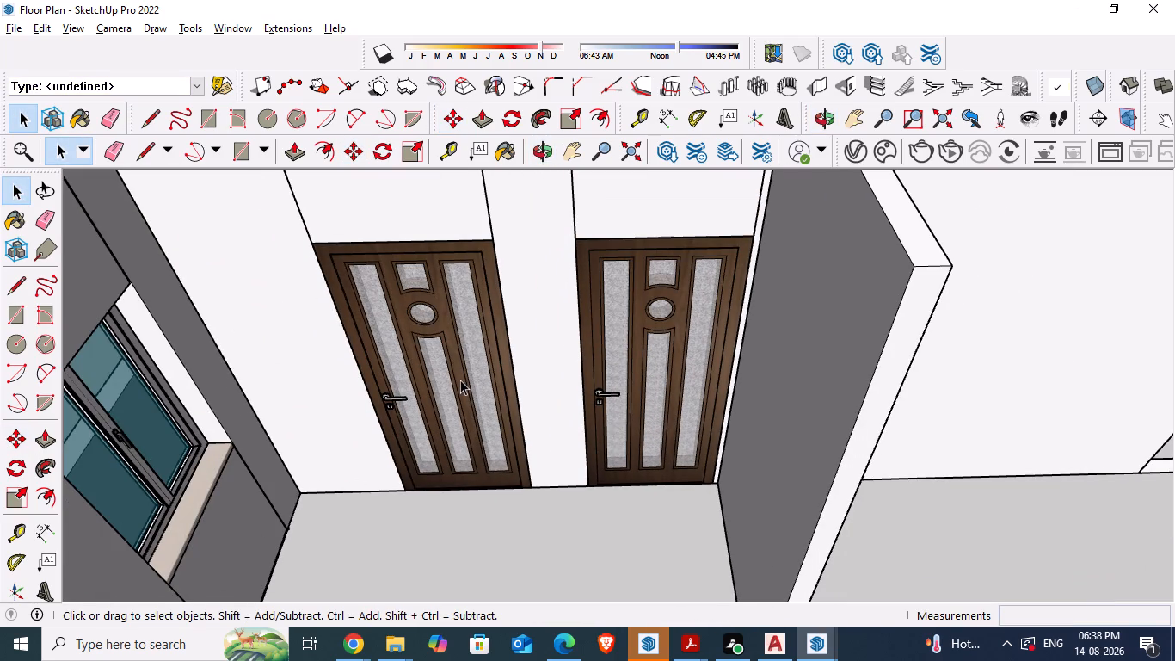
left_click(460, 380)
left_click(533, 534)
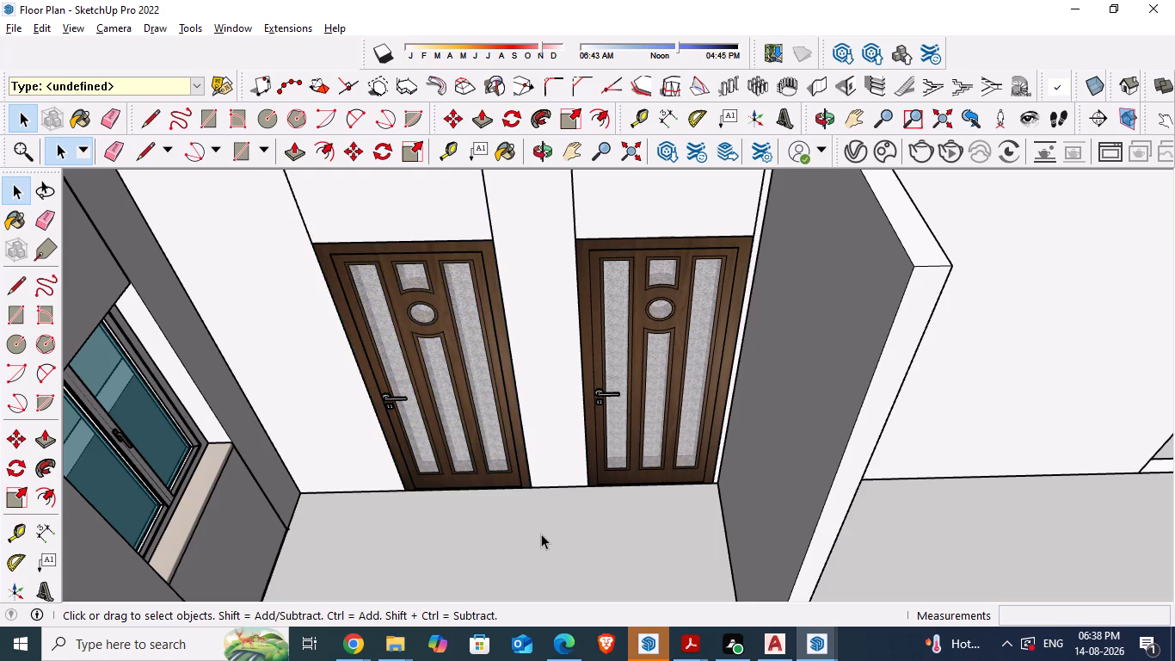
Examine the interior doors, partitions and outer window walls around the house, checking that each section lines up with its wall.
scroll(566, 526, "down", 3)
middle_click_drag(575, 526, 671, 490)
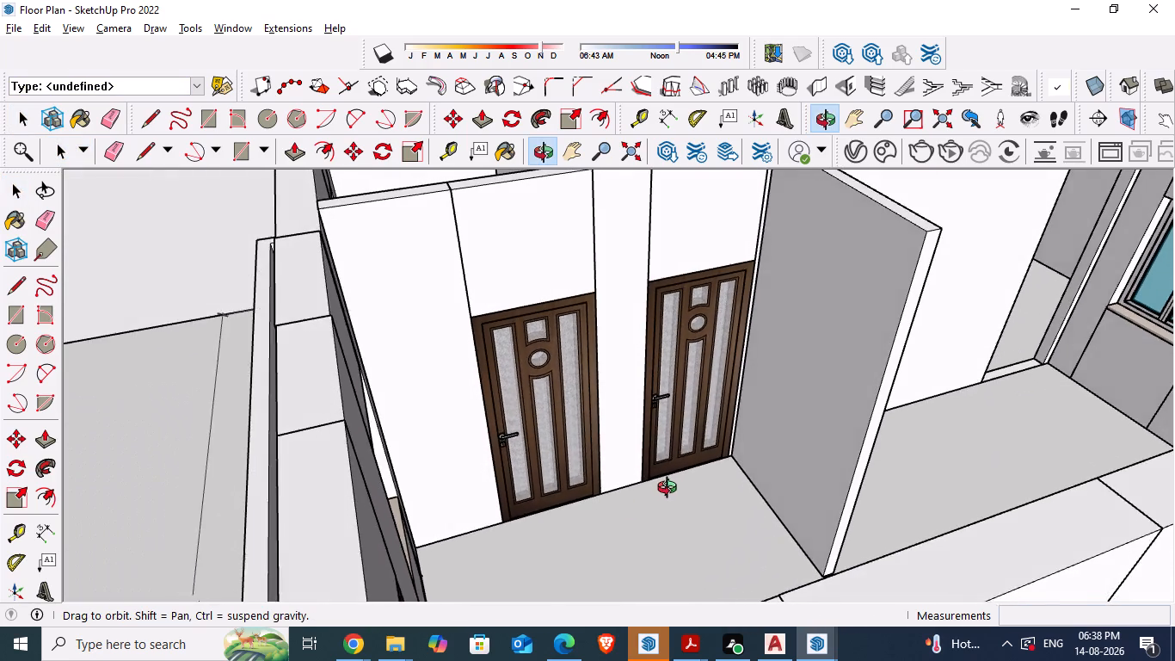
middle_click_drag(671, 490, 354, 526)
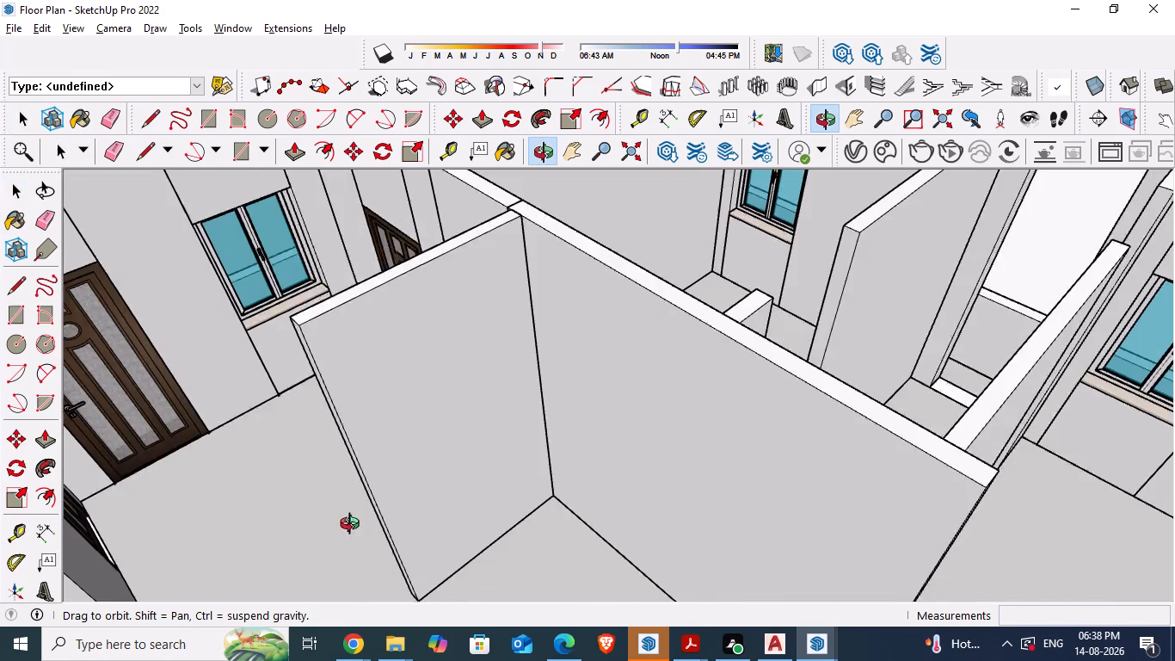
middle_click_drag(354, 526, 339, 521)
scroll(363, 510, "down", 7)
middle_click_drag(456, 563, 367, 538)
scroll(418, 510, "down", 3)
middle_click_drag(420, 492, 408, 548)
scroll(421, 497, "down", 1)
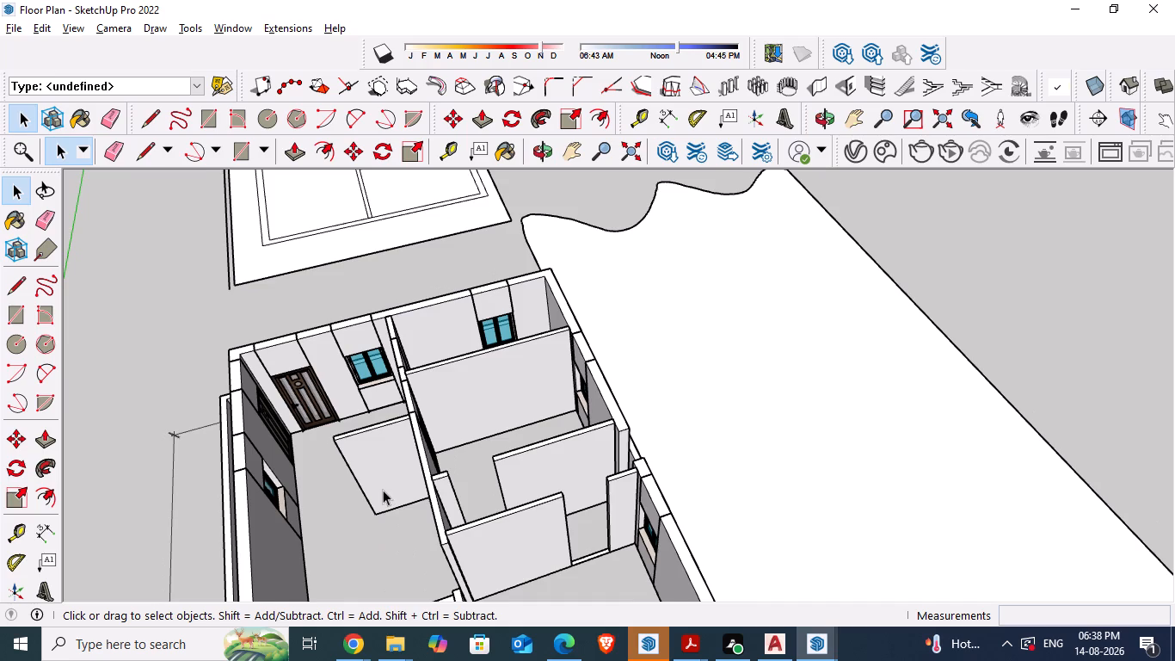
scroll(368, 487, "up", 1)
middle_click_drag(368, 483, 464, 479)
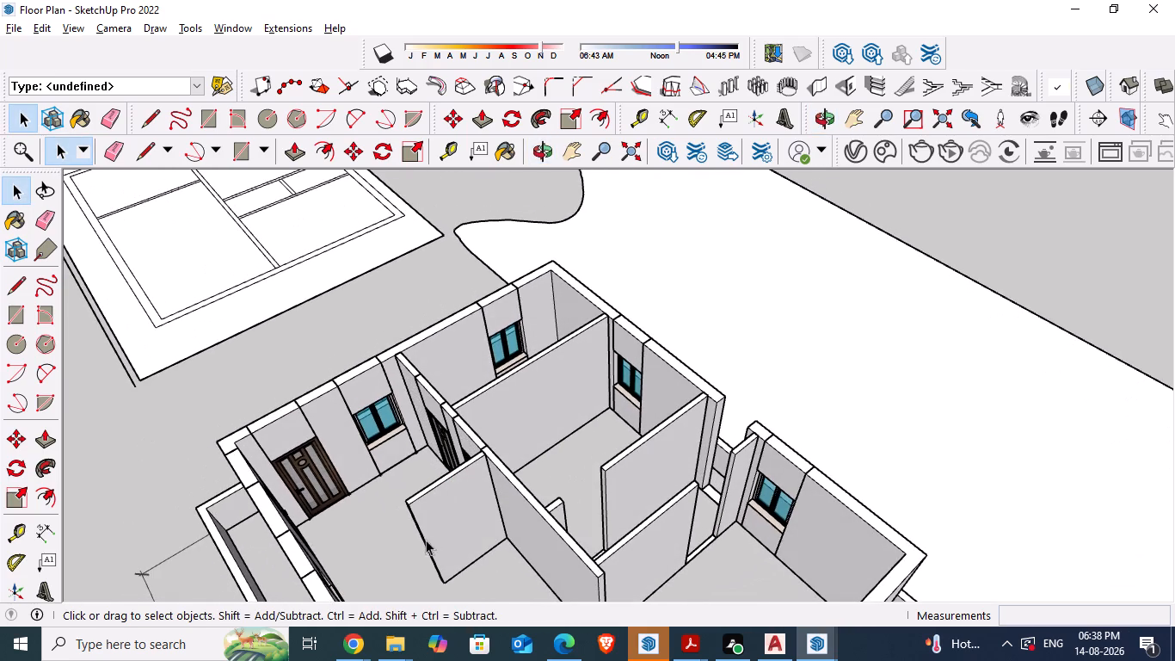
middle_click_drag(526, 479, 349, 497)
scroll(426, 468, "up", 2)
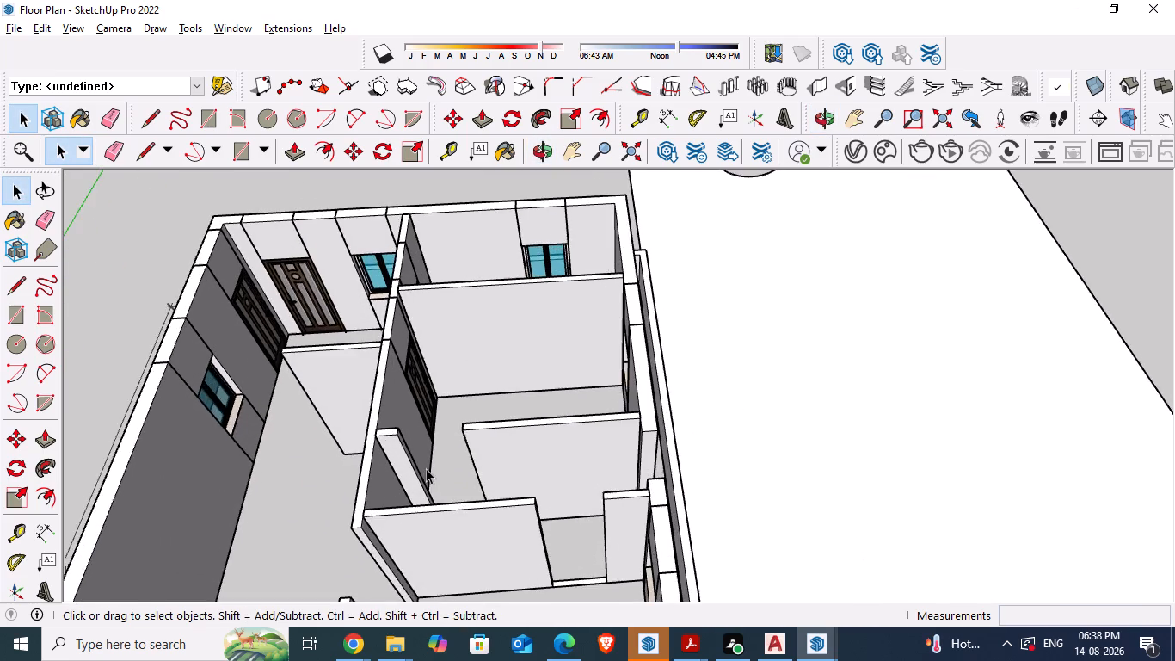
scroll(428, 467, "up", 3)
scroll(474, 470, "down", 3)
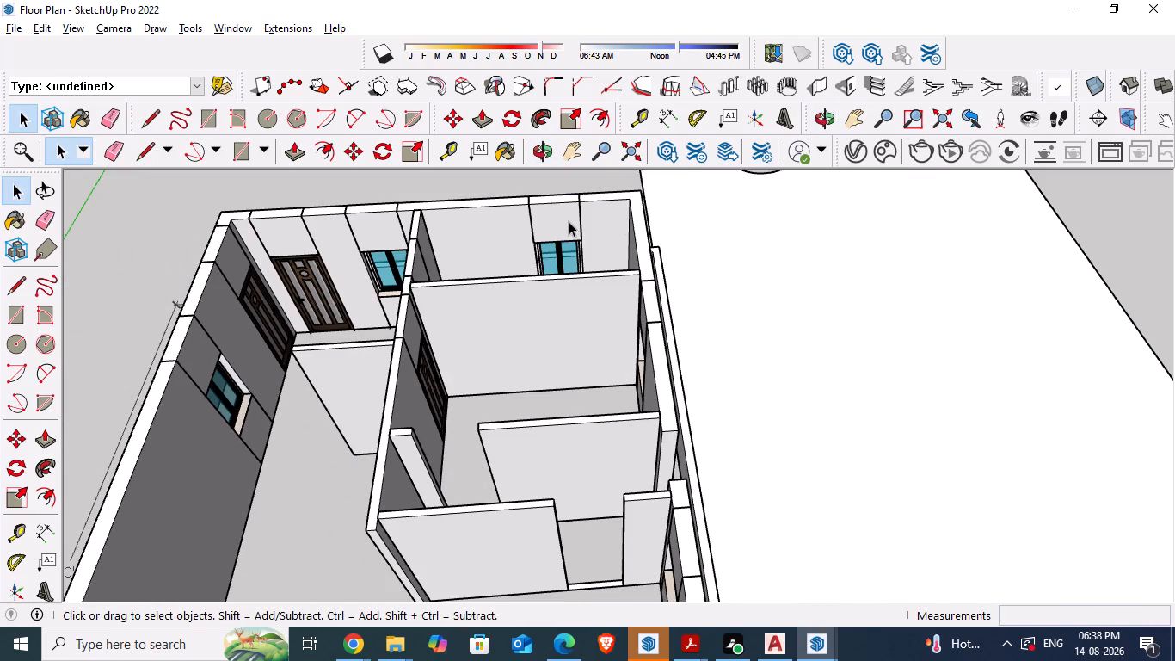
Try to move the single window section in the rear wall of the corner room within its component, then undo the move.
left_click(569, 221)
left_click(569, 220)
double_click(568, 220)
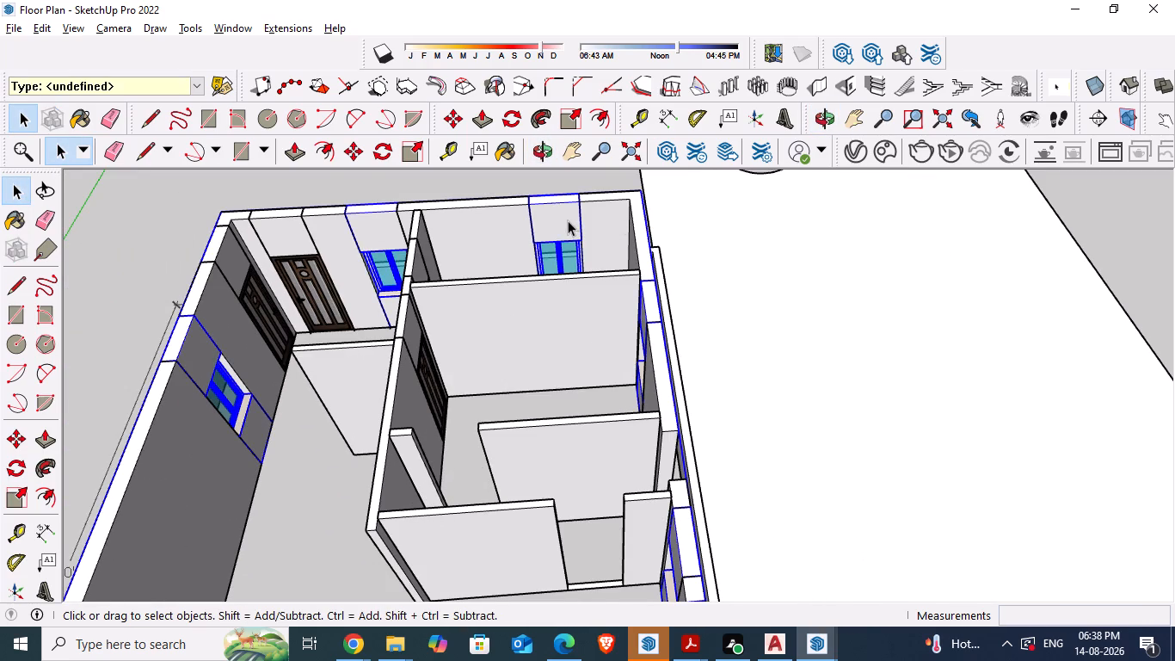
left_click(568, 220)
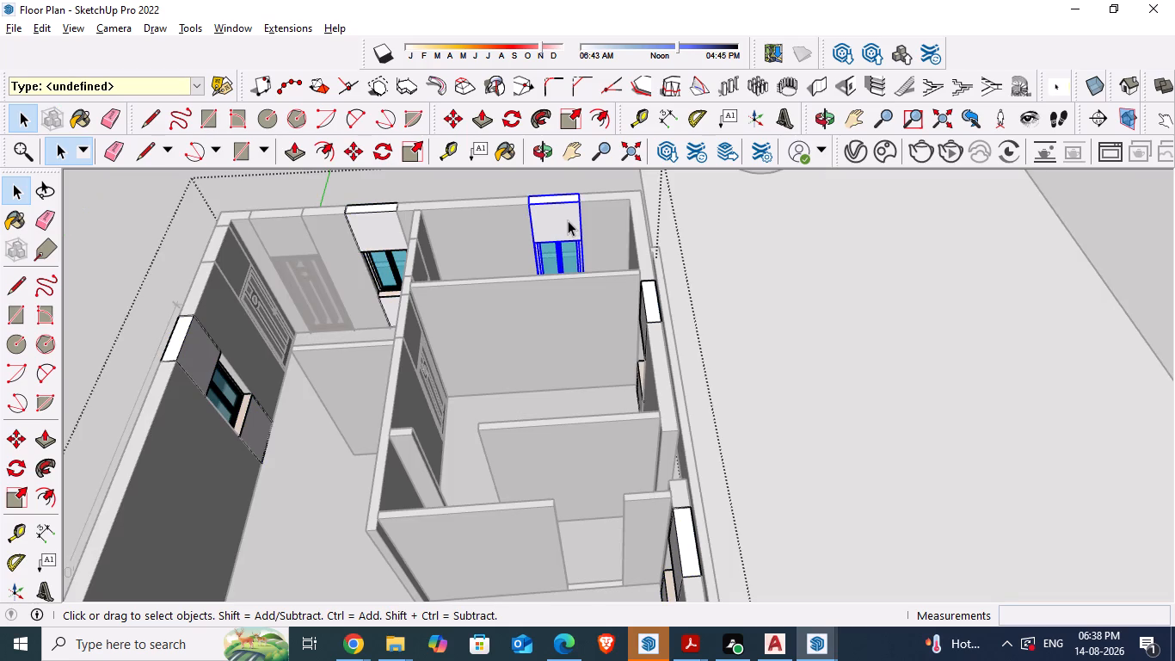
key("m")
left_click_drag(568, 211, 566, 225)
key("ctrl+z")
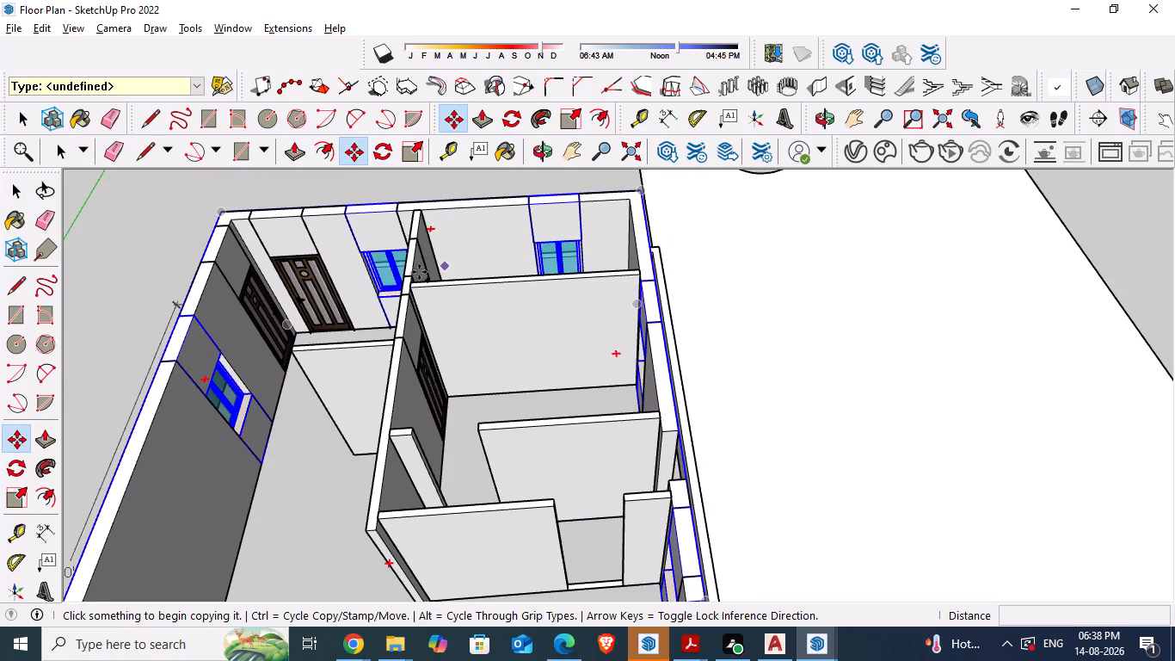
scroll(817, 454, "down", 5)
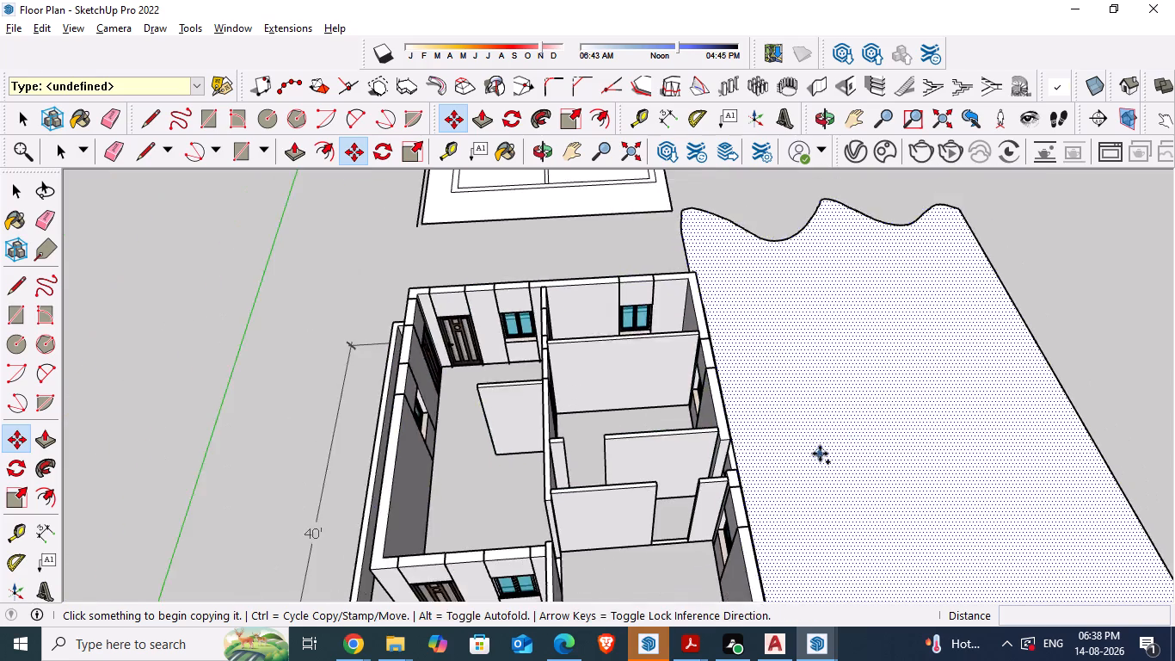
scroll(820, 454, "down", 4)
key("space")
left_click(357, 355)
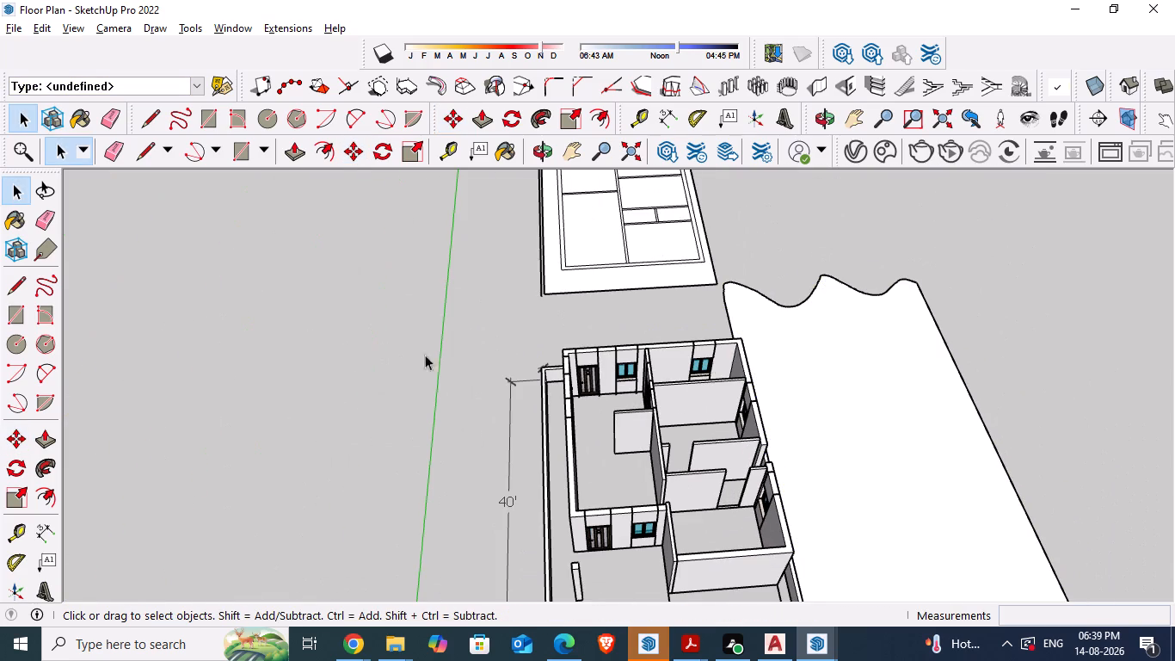
Save the house model.
scroll(754, 352, "up", 12)
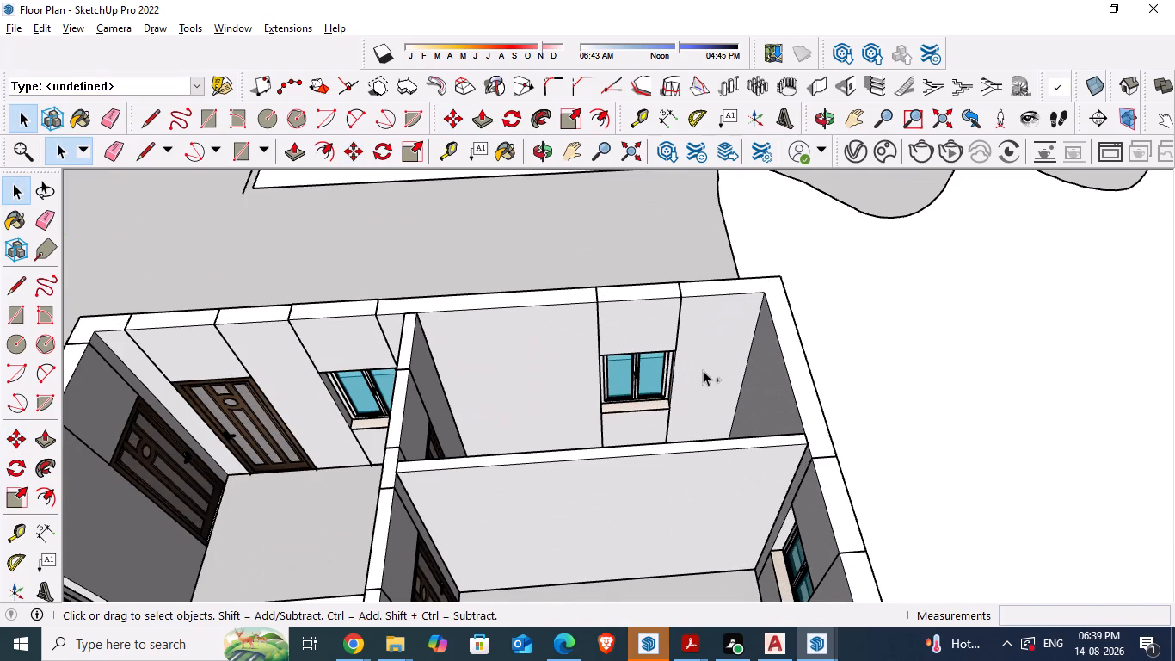
key("ctrl+s")
Examine the rooms and the long outer side wall, including its windows and the unfilled opening between them.
scroll(415, 330, "down", 10)
middle_click_drag(415, 492, 428, 483)
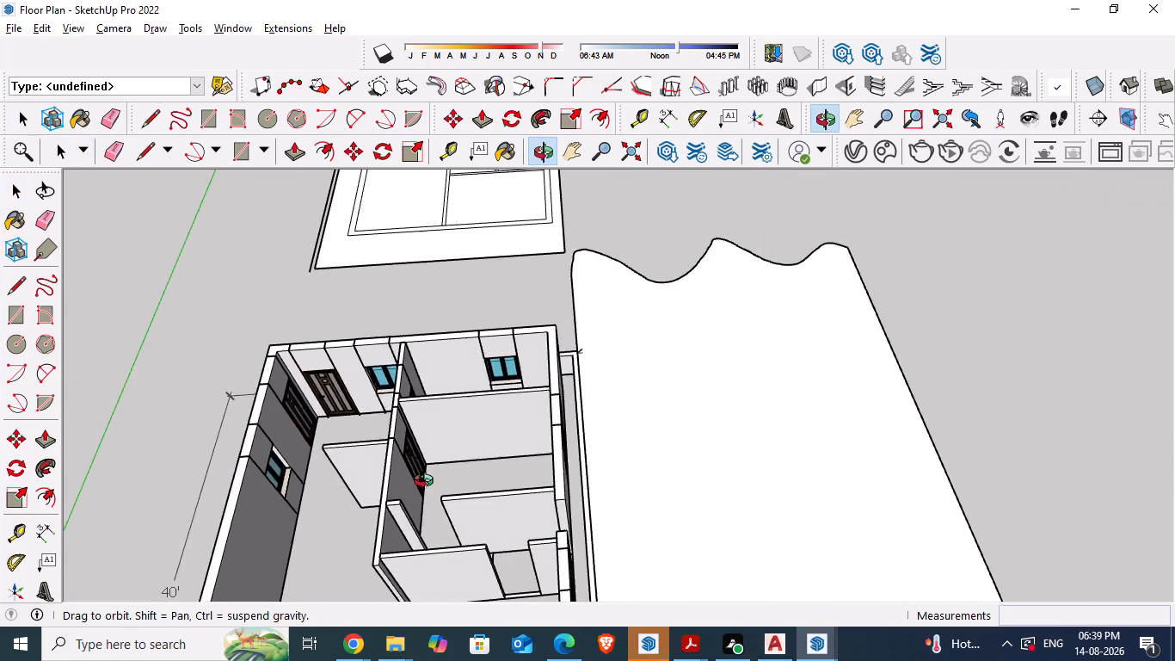
middle_click_drag(428, 483, 491, 392)
scroll(497, 461, "up", 3)
middle_click_drag(559, 501, 425, 599)
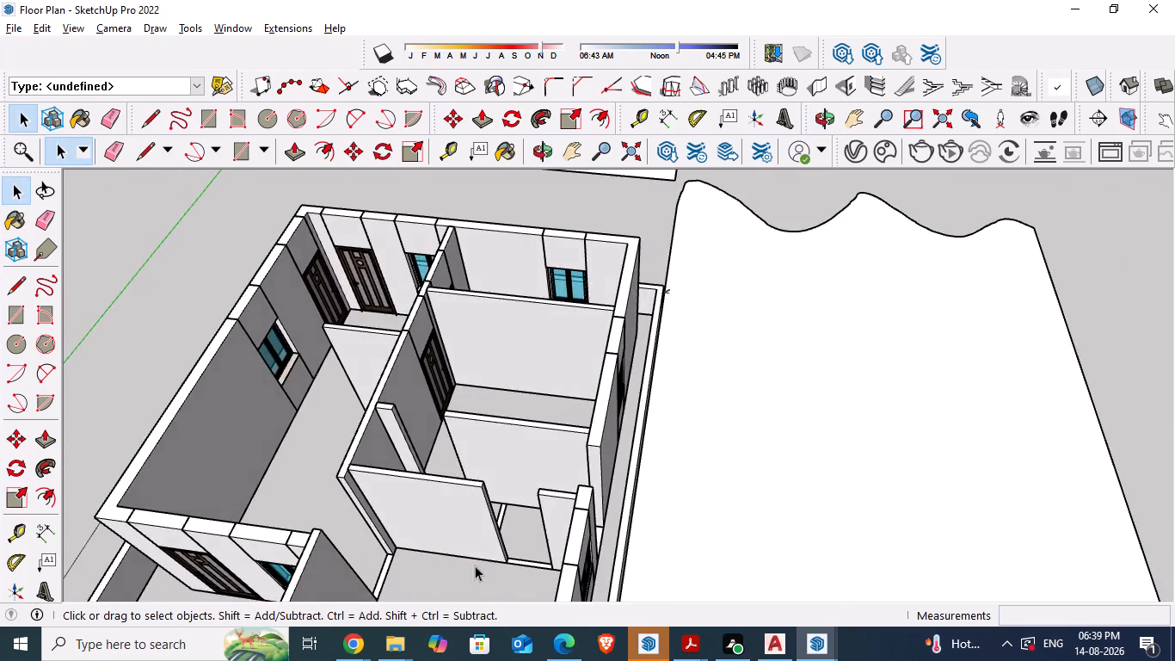
scroll(490, 547, "up", 5)
scroll(521, 491, "down", 7)
middle_click_drag(587, 506, 406, 464)
scroll(412, 456, "up", 4)
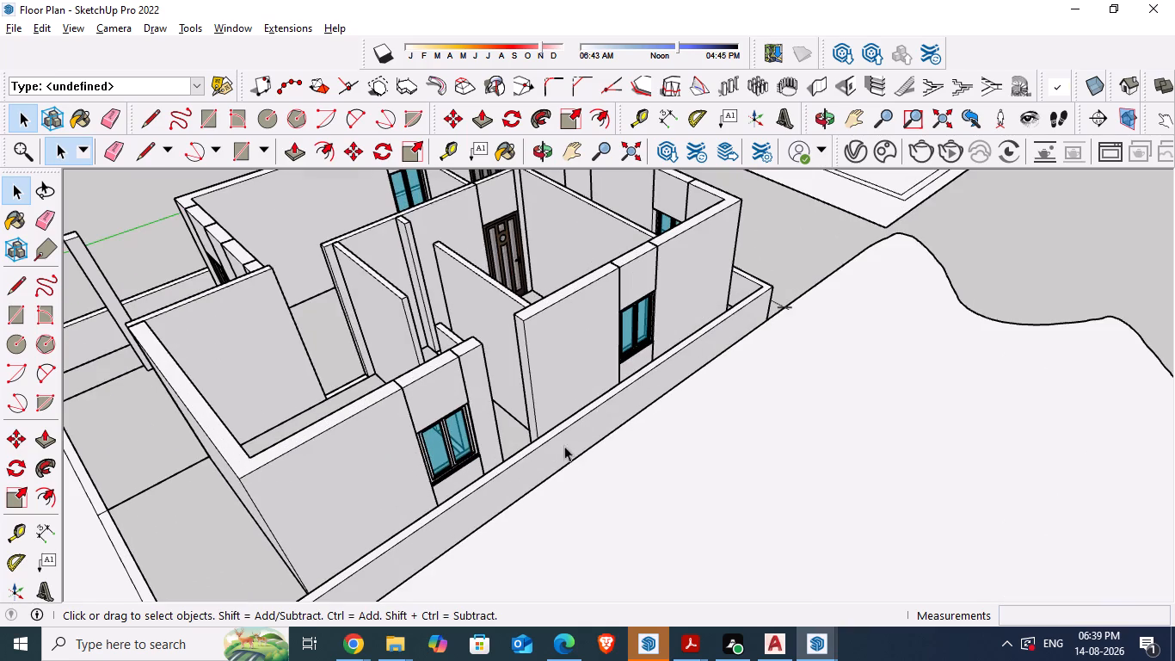
Hide the wall component, leaving the door and window sections and the floor plan outlines.
middle_click_drag(573, 431, 513, 433)
middle_click_drag(519, 424, 502, 314)
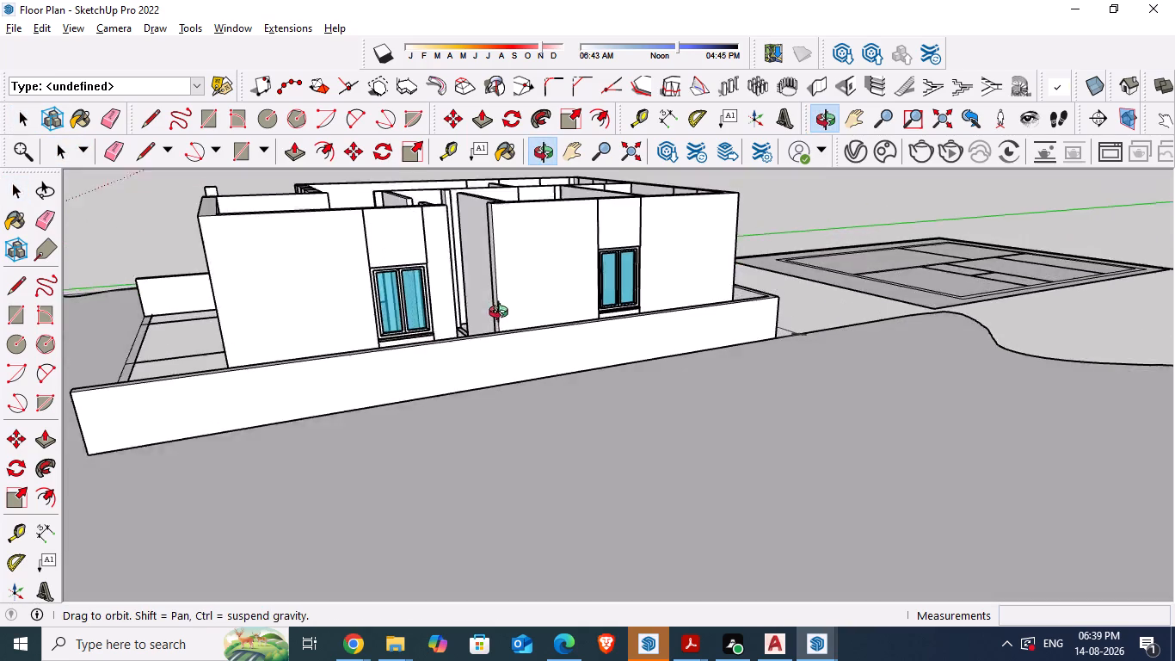
middle_click_drag(502, 314, 476, 352)
left_click(510, 375)
right_click(506, 371)
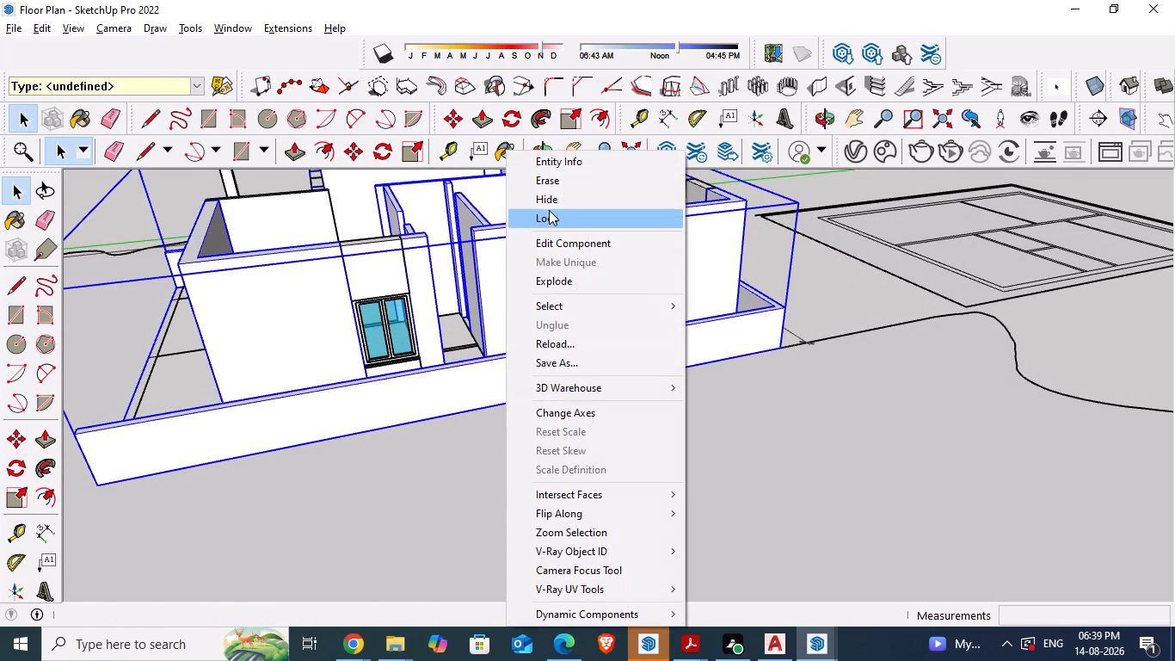
left_click(549, 200)
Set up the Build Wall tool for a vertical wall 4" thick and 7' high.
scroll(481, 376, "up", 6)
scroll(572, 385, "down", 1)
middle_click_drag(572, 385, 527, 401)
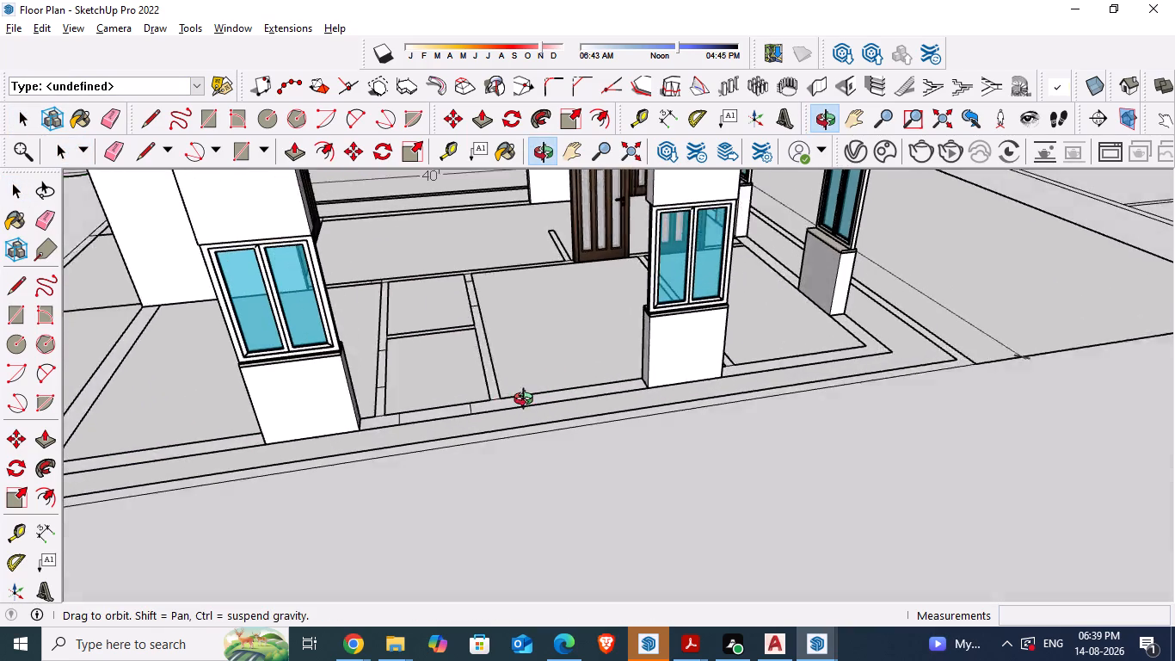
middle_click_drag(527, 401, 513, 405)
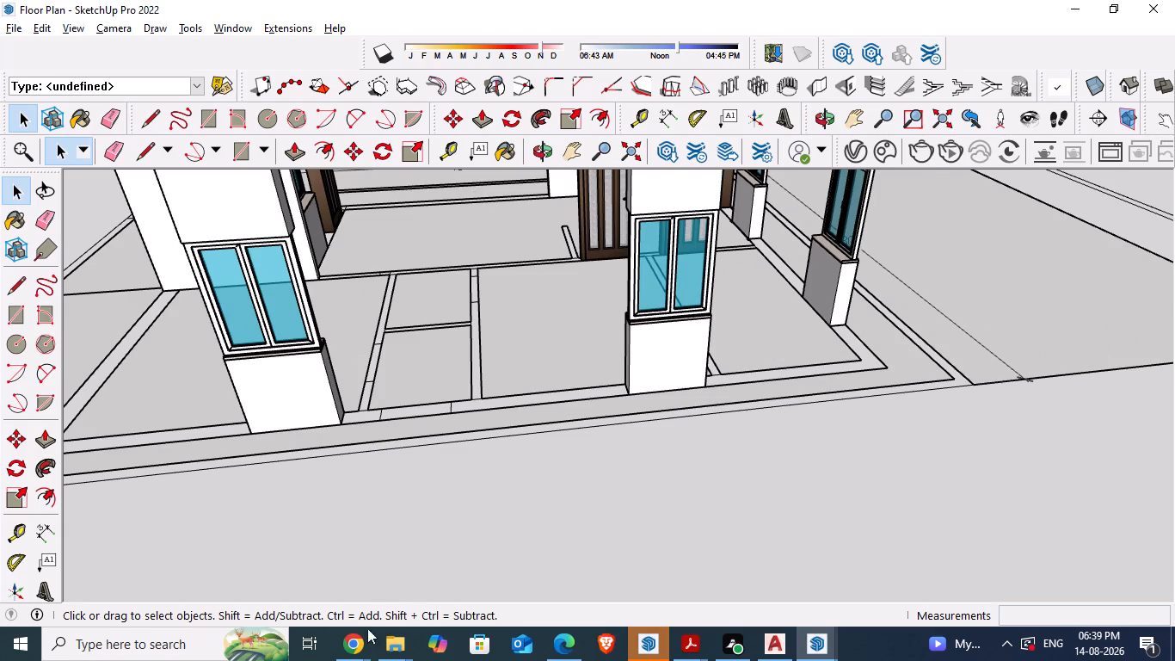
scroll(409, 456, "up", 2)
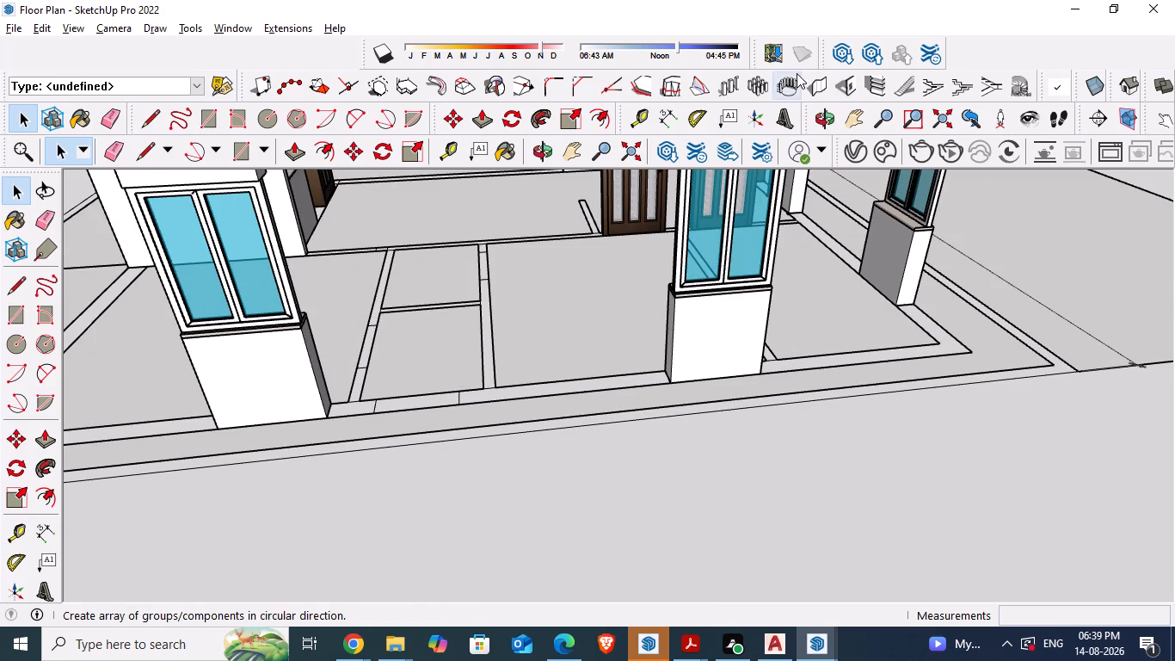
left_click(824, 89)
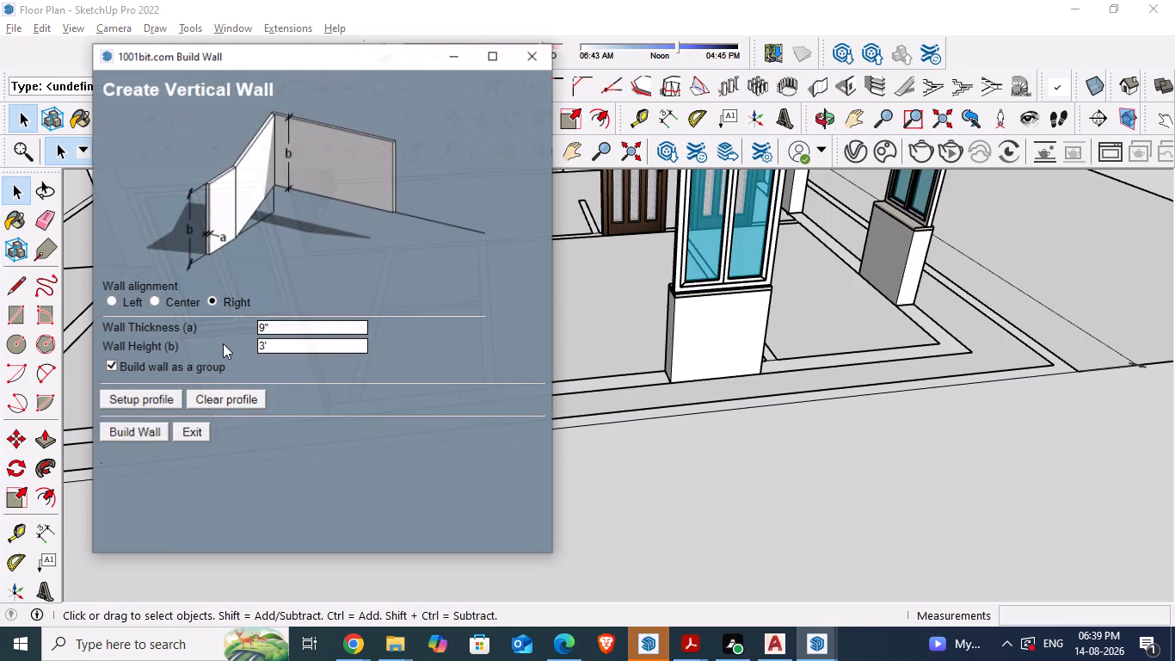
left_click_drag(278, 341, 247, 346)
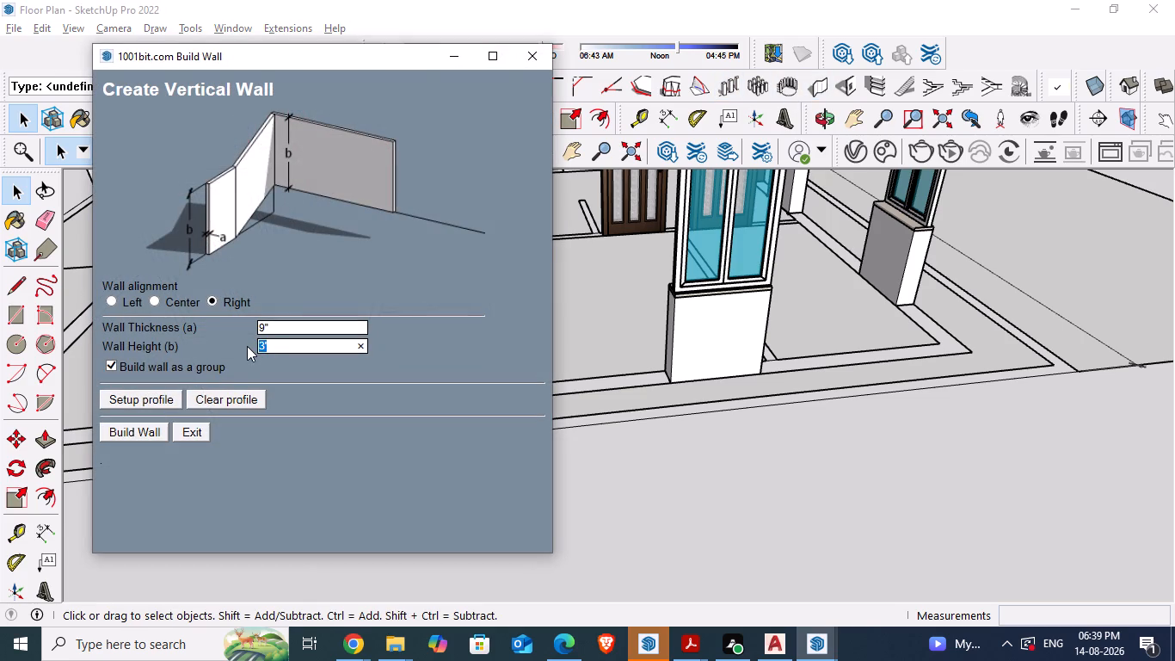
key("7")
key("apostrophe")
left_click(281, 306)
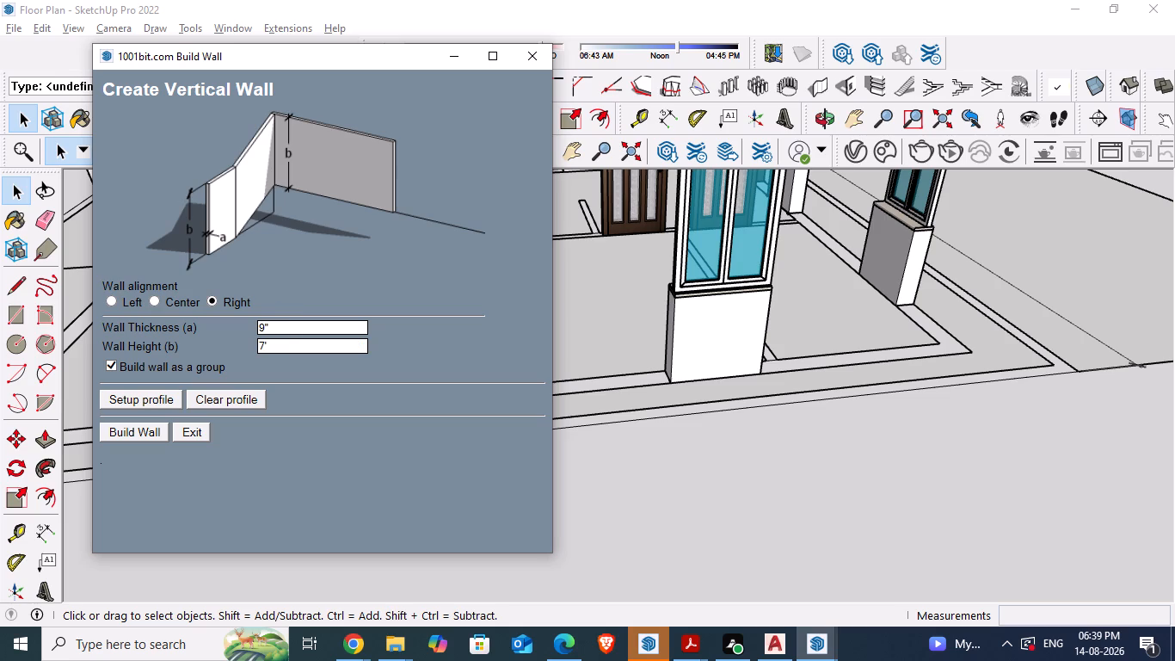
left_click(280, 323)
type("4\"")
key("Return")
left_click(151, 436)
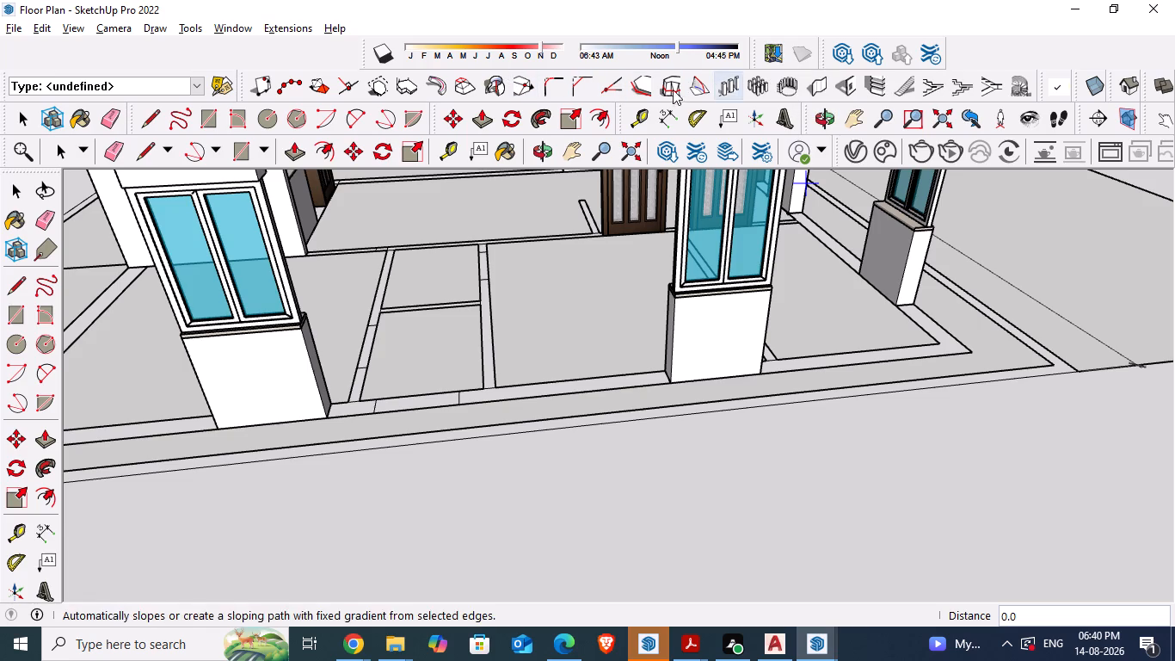
Build a vertical wall group 7' thick, 9" high and about 2' 6" long across the marked opening between the side-wall windows.
left_click(815, 90)
left_click_drag(273, 340, 244, 334)
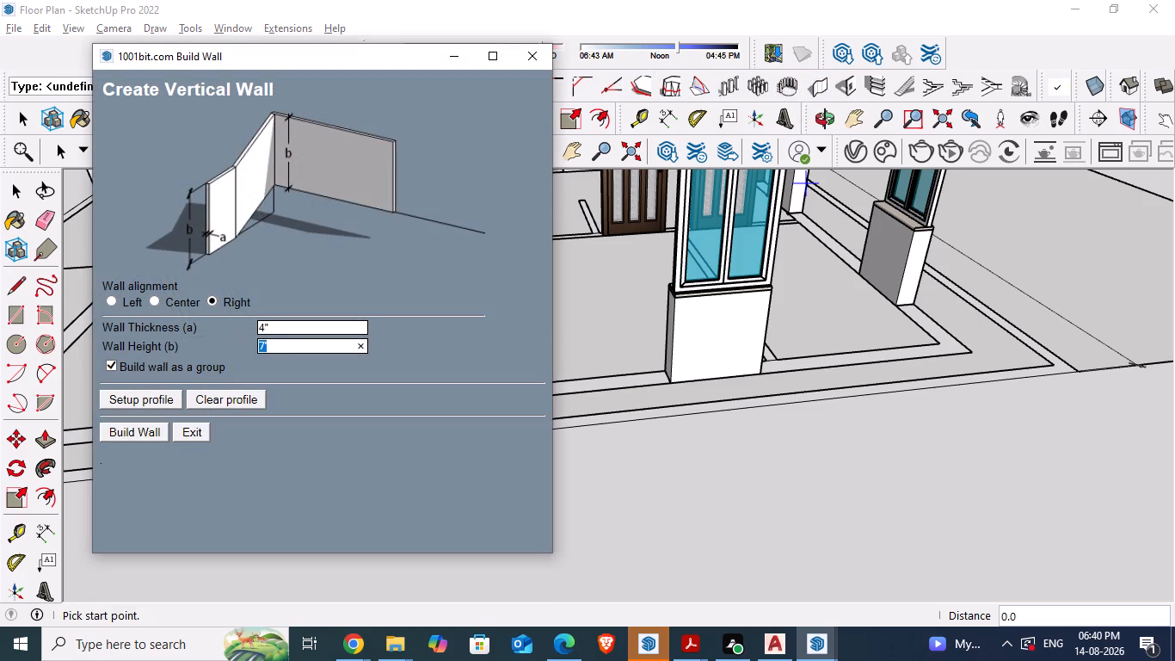
type("9\"")
left_click_drag(282, 324, 243, 323)
type("7'")
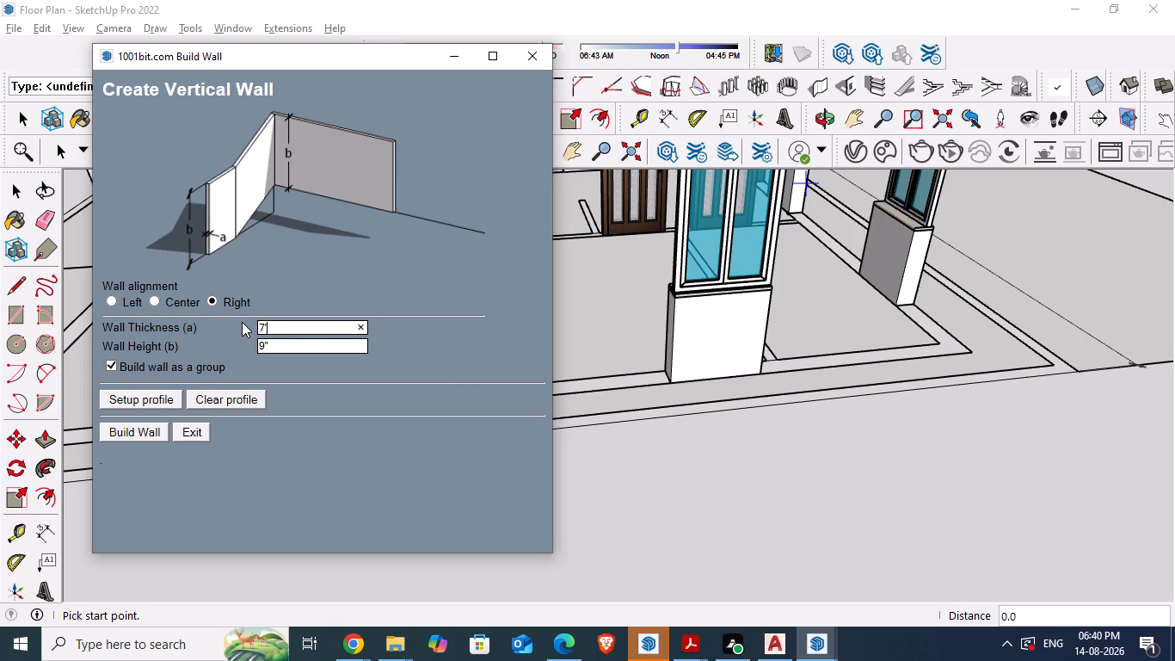
left_click(119, 437)
scroll(382, 449, "up", 3)
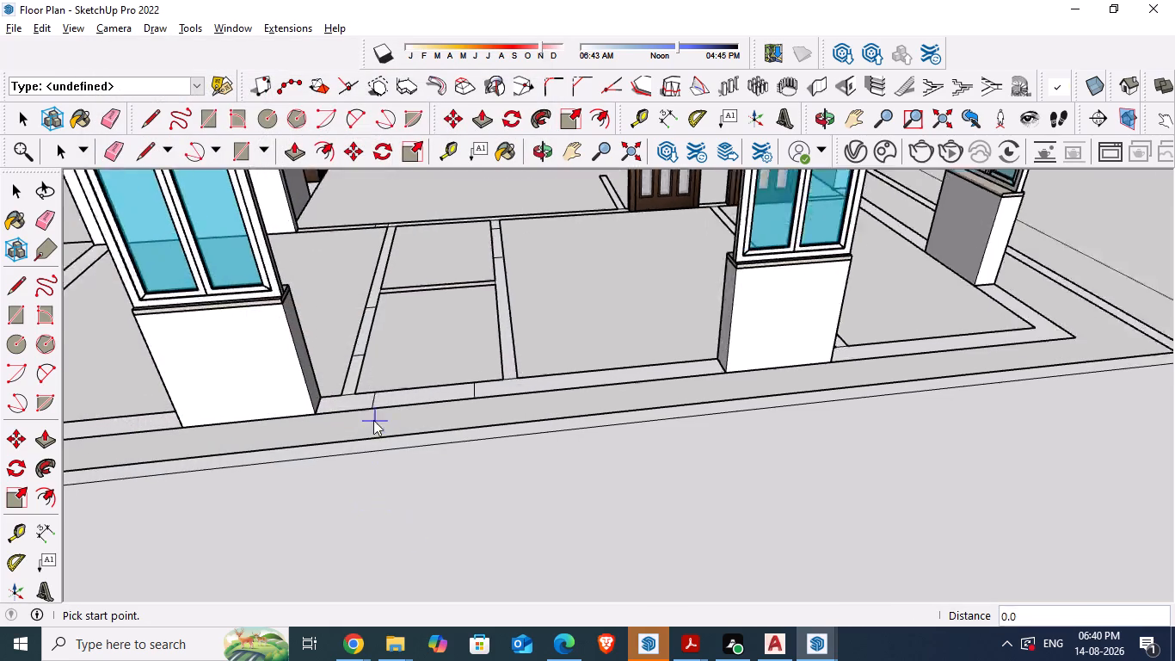
scroll(373, 420, "up", 2)
left_click(373, 404)
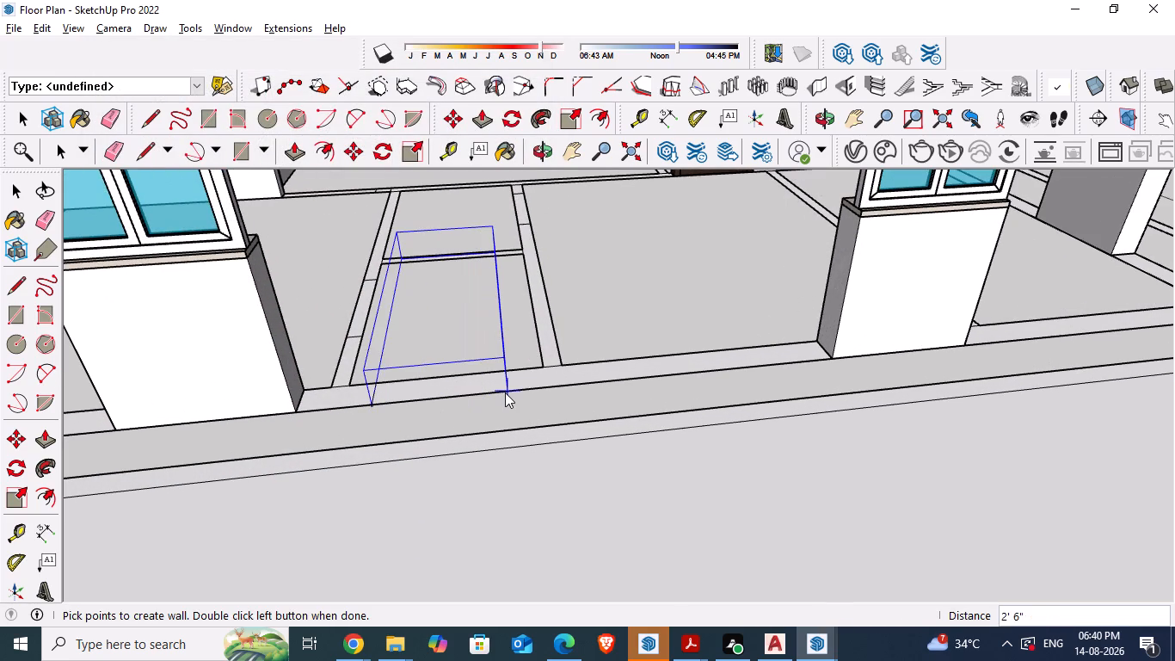
double_click(505, 392)
scroll(440, 353, "down", 5)
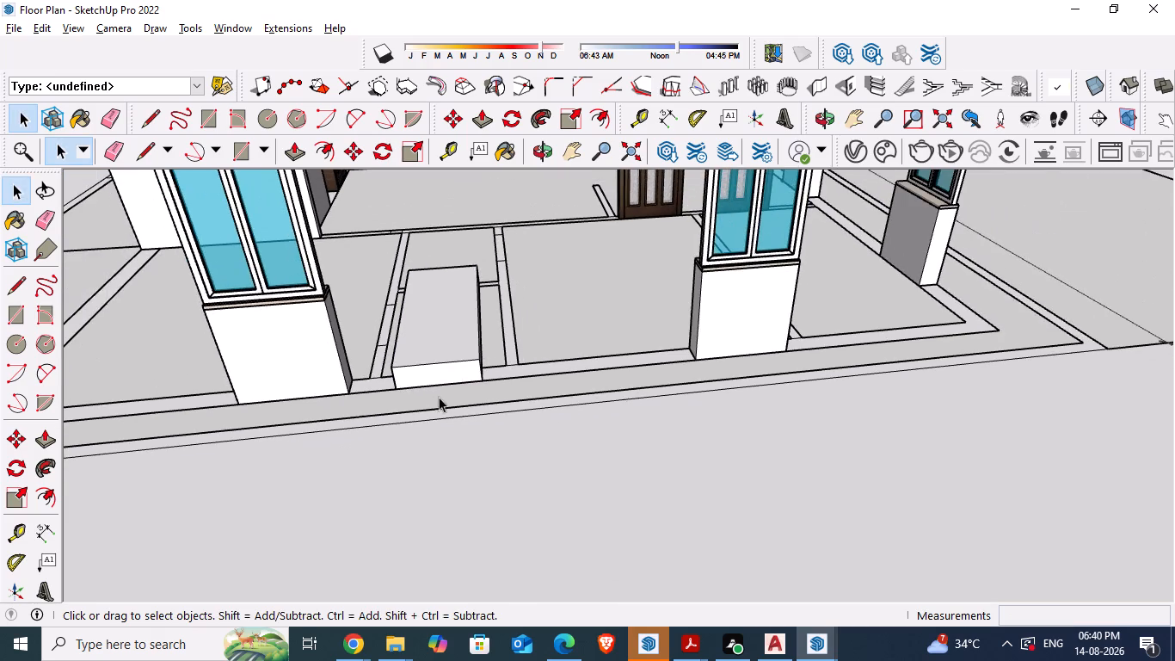
Delete the low wall group just built across the marked opening between the side-wall windows.
middle_click_drag(607, 400, 464, 404)
key("ctrl+z")
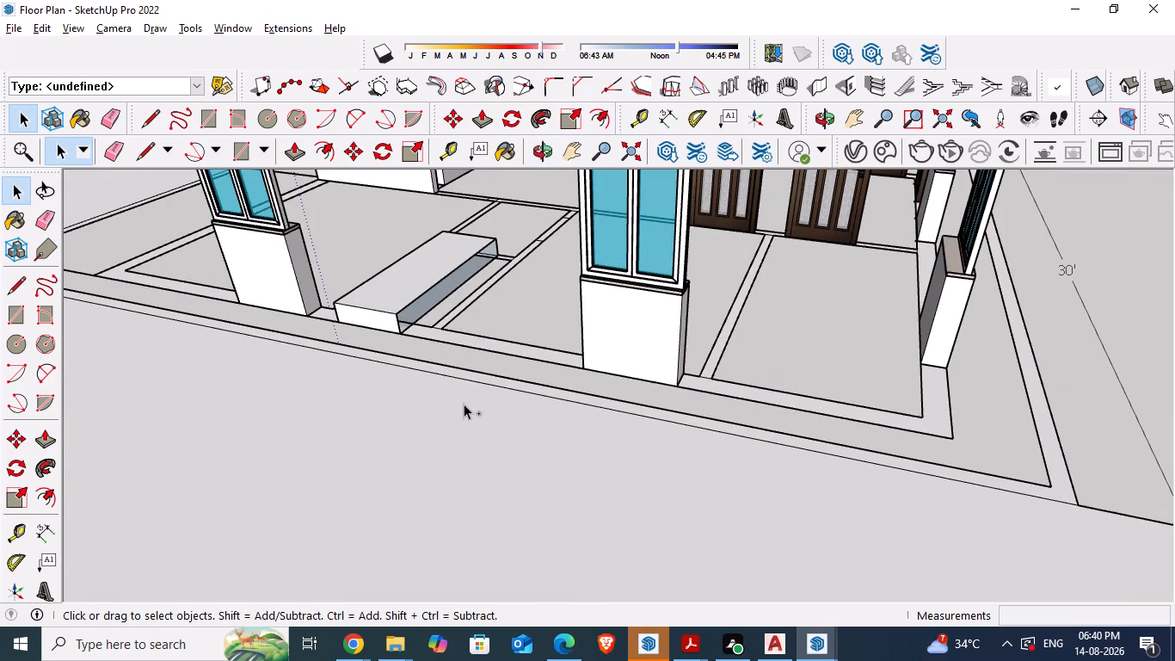
left_click(429, 278)
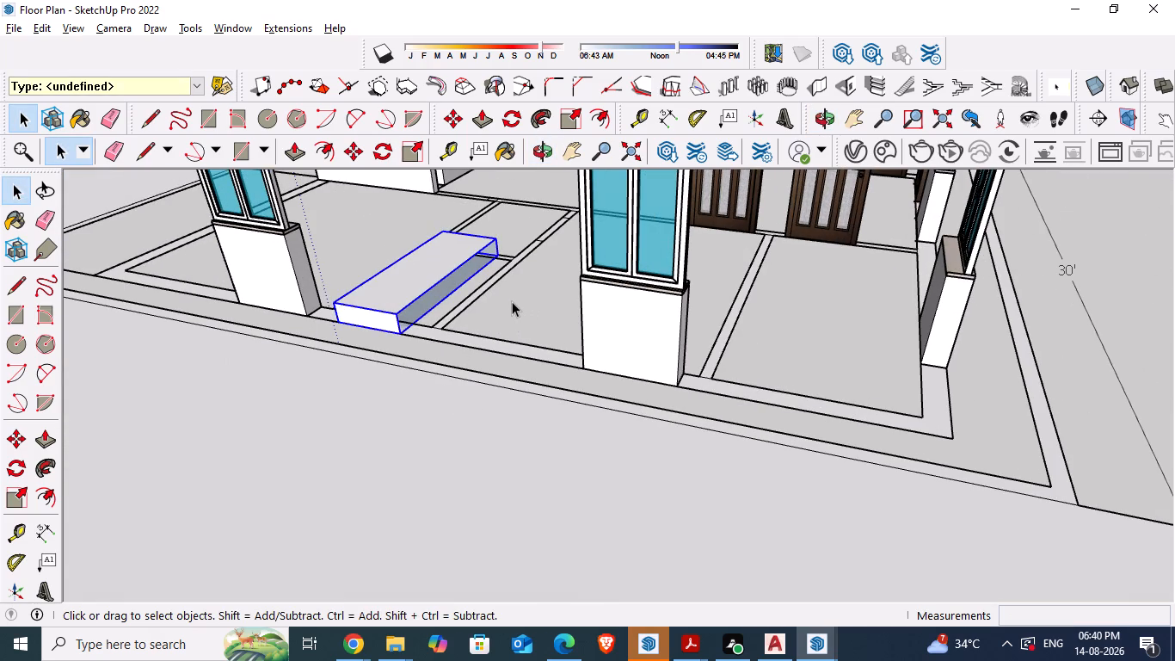
key("Delete")
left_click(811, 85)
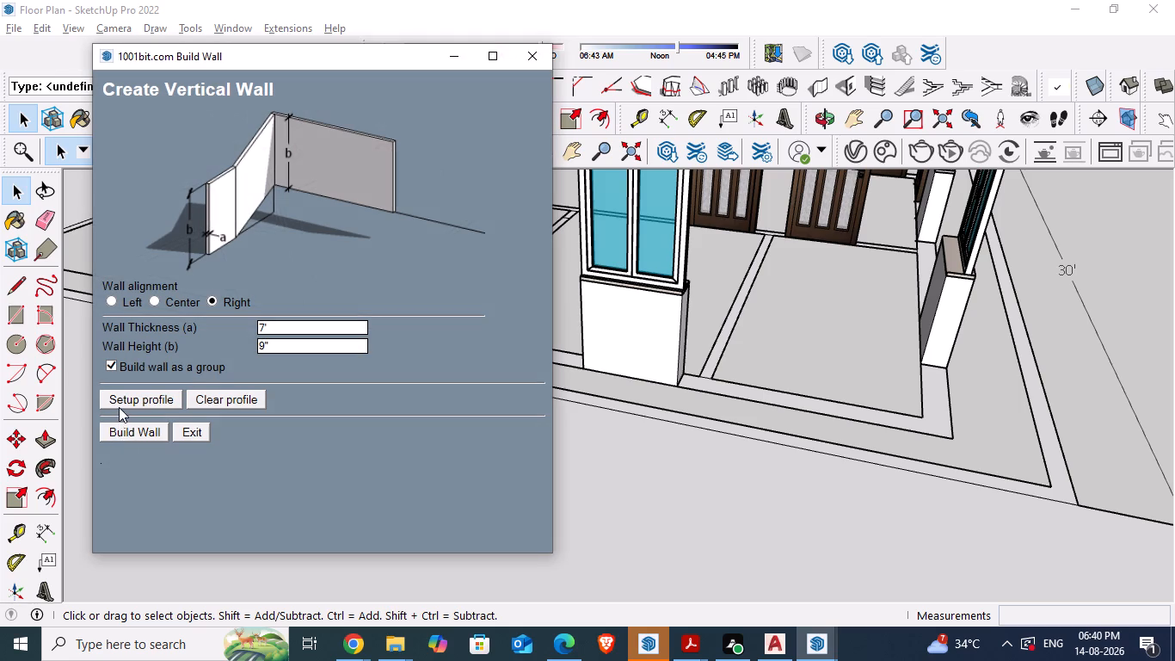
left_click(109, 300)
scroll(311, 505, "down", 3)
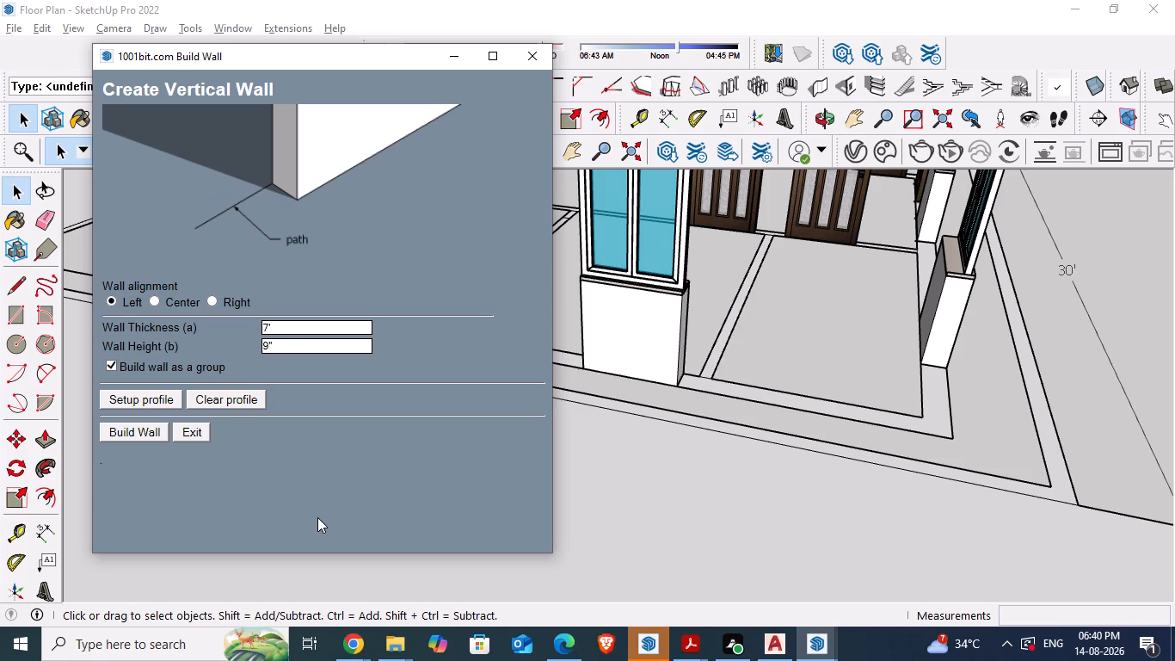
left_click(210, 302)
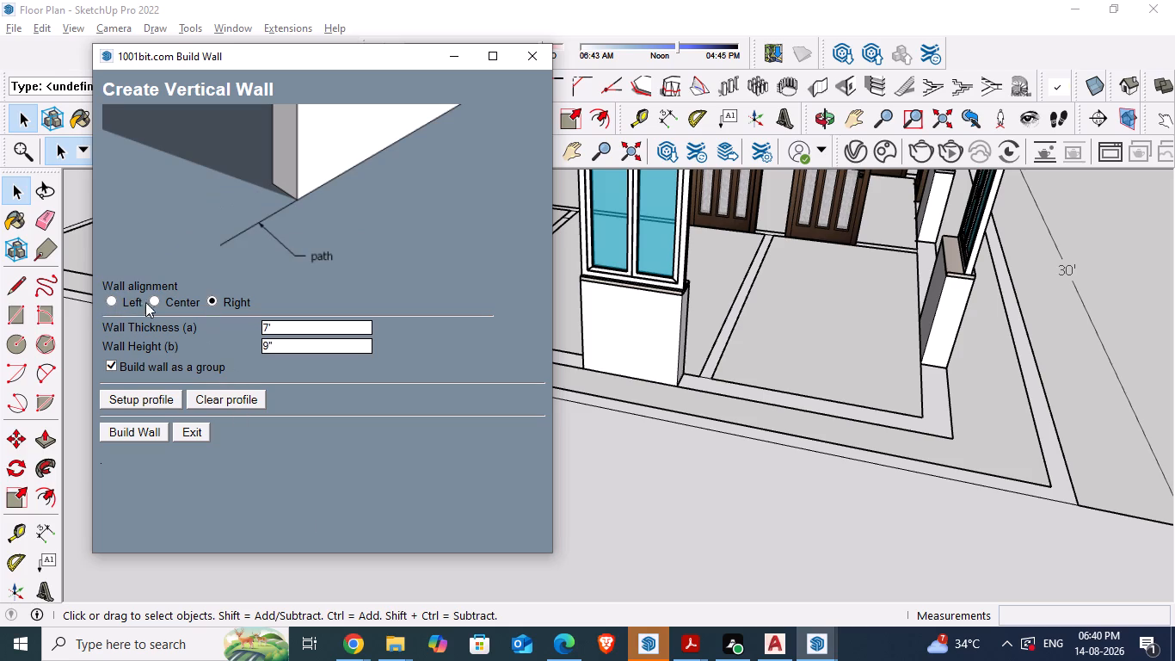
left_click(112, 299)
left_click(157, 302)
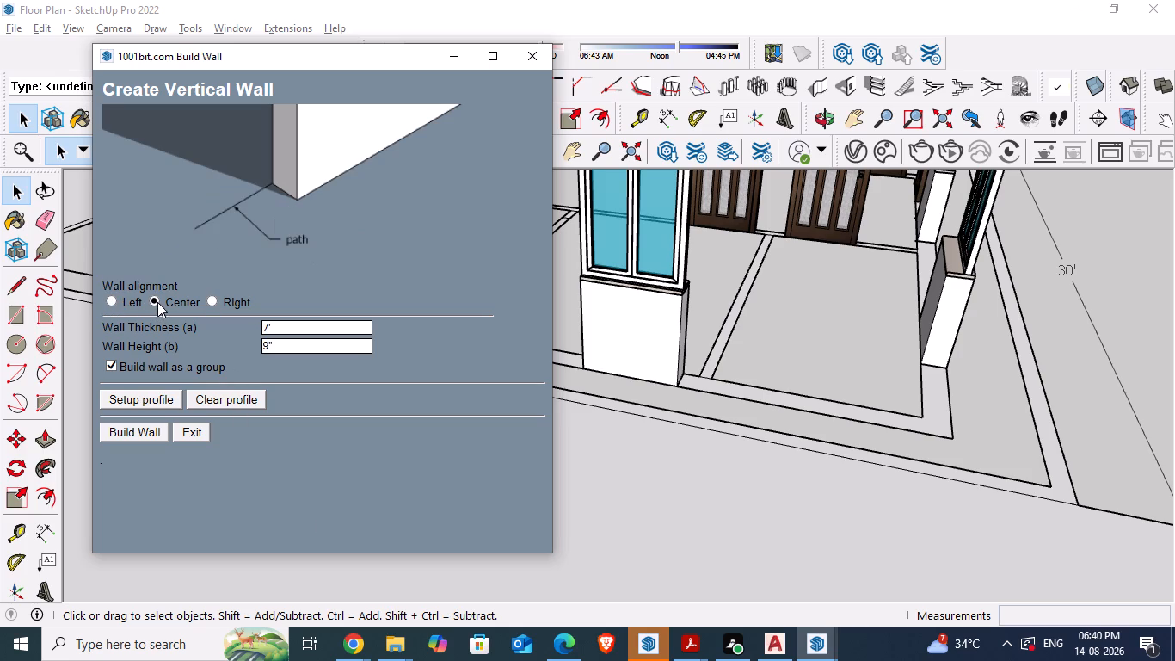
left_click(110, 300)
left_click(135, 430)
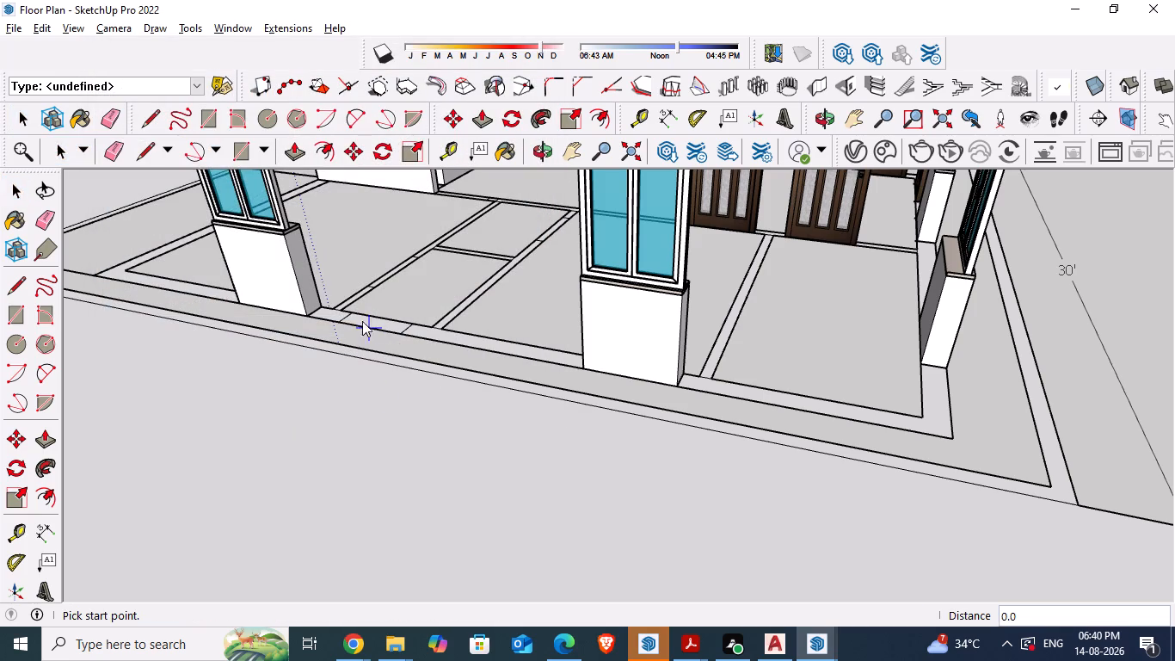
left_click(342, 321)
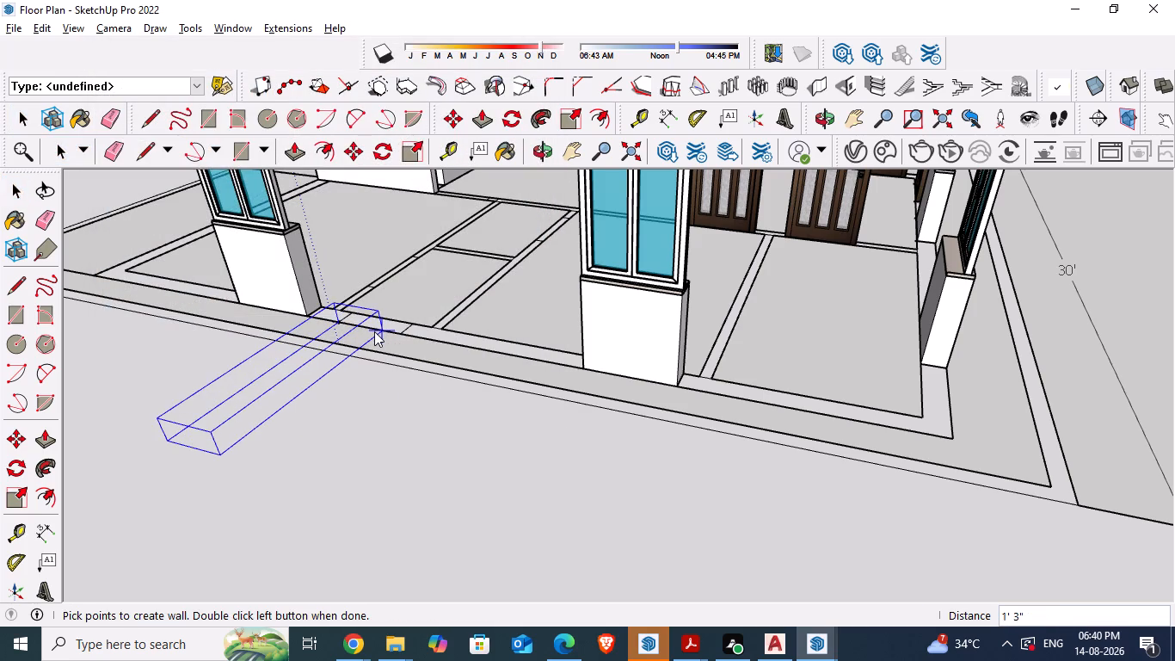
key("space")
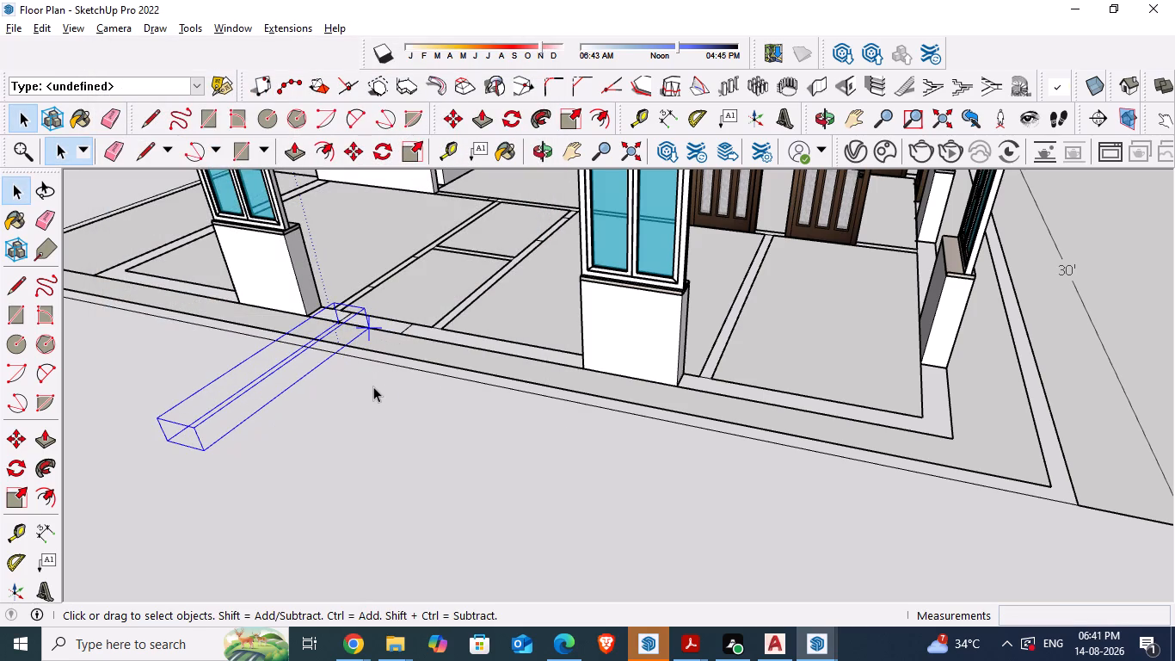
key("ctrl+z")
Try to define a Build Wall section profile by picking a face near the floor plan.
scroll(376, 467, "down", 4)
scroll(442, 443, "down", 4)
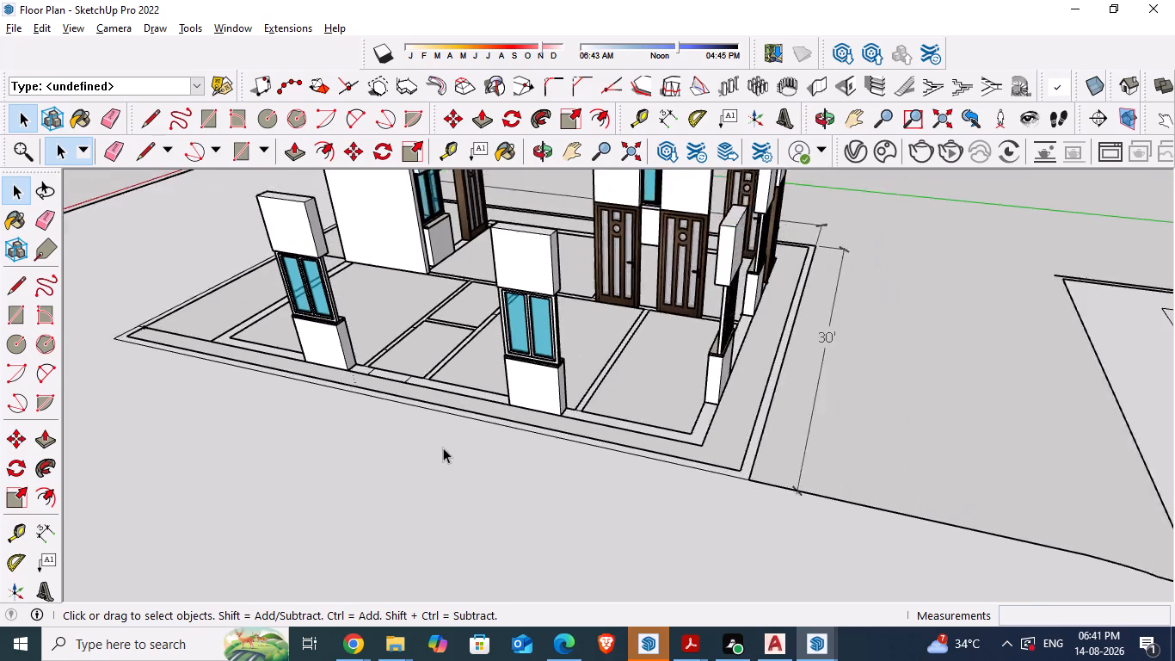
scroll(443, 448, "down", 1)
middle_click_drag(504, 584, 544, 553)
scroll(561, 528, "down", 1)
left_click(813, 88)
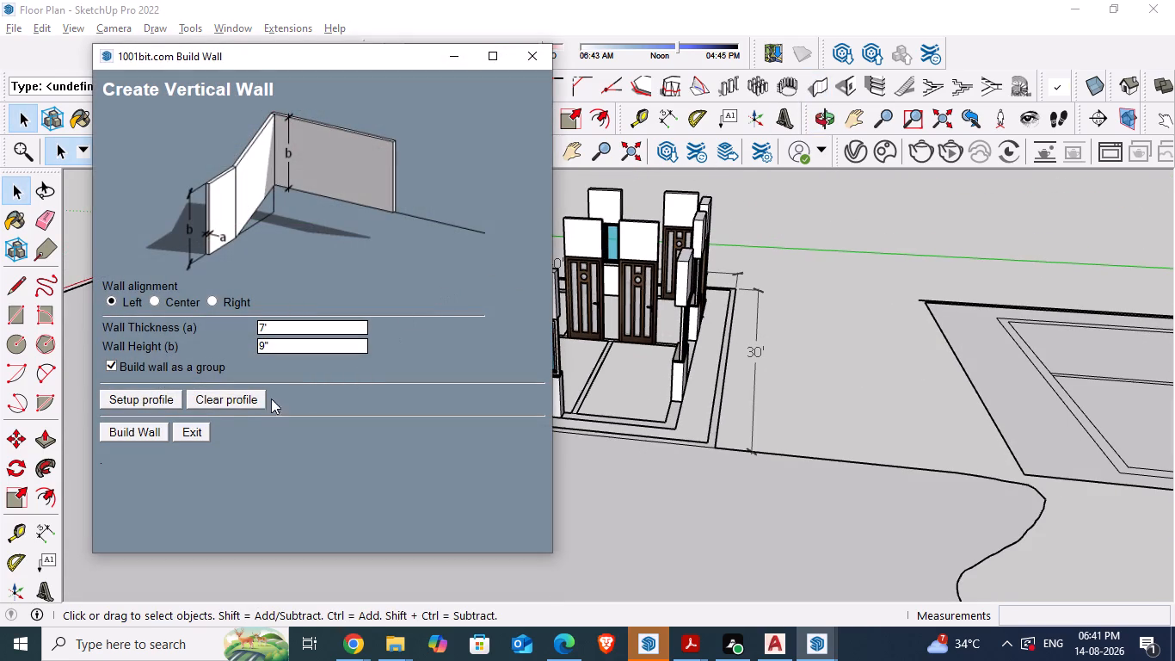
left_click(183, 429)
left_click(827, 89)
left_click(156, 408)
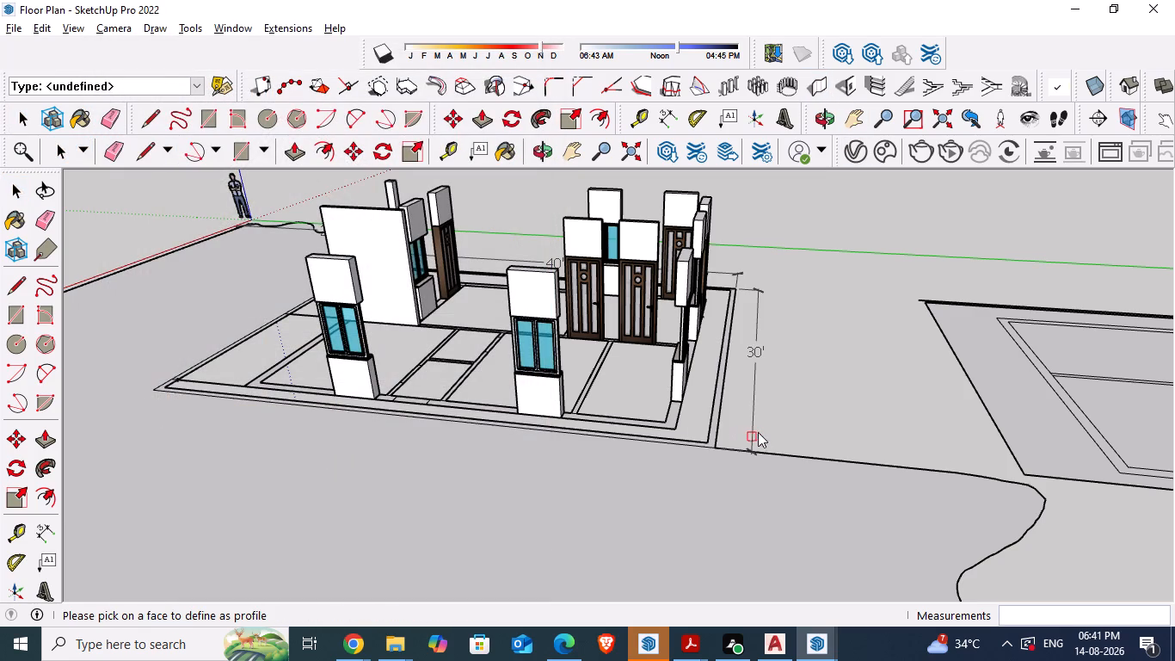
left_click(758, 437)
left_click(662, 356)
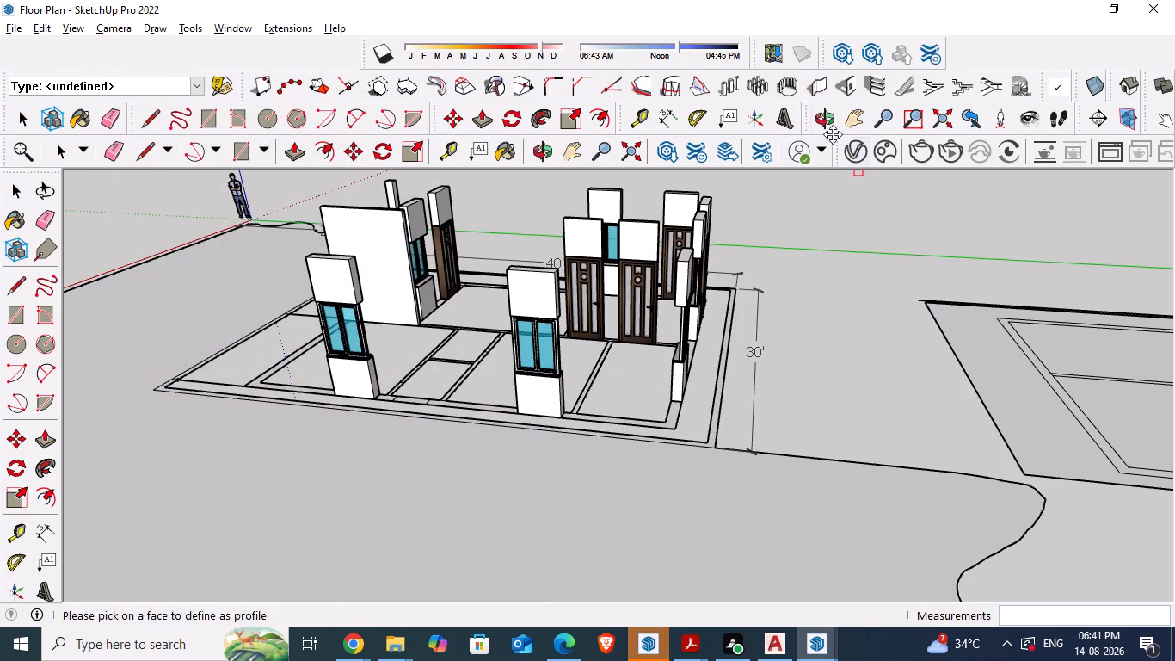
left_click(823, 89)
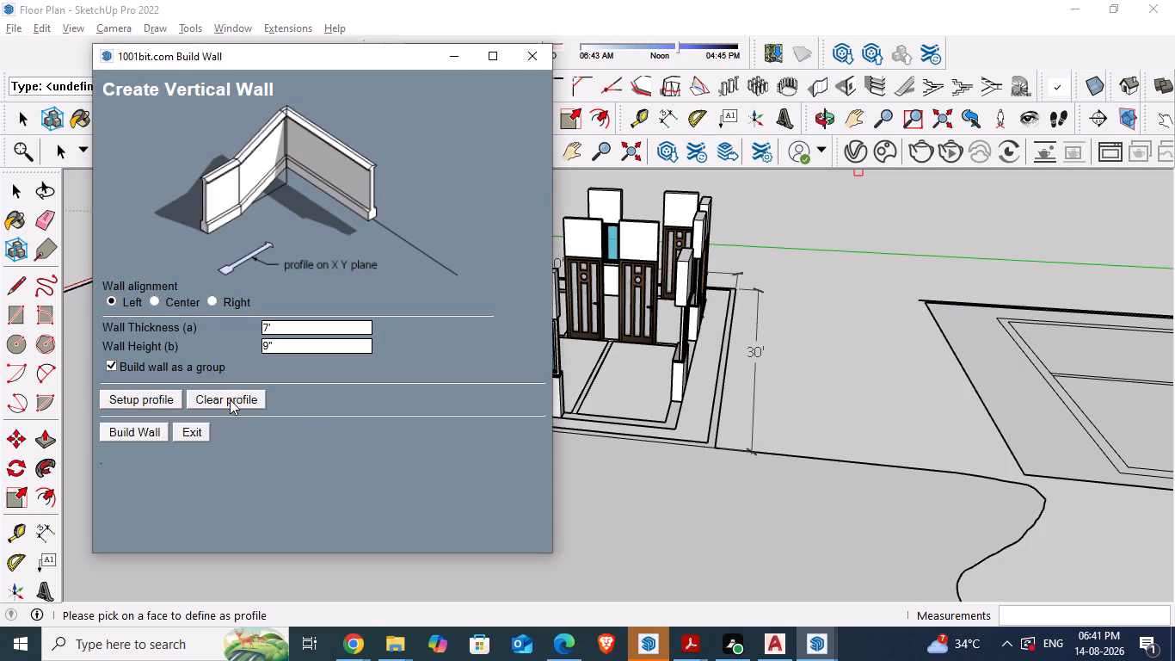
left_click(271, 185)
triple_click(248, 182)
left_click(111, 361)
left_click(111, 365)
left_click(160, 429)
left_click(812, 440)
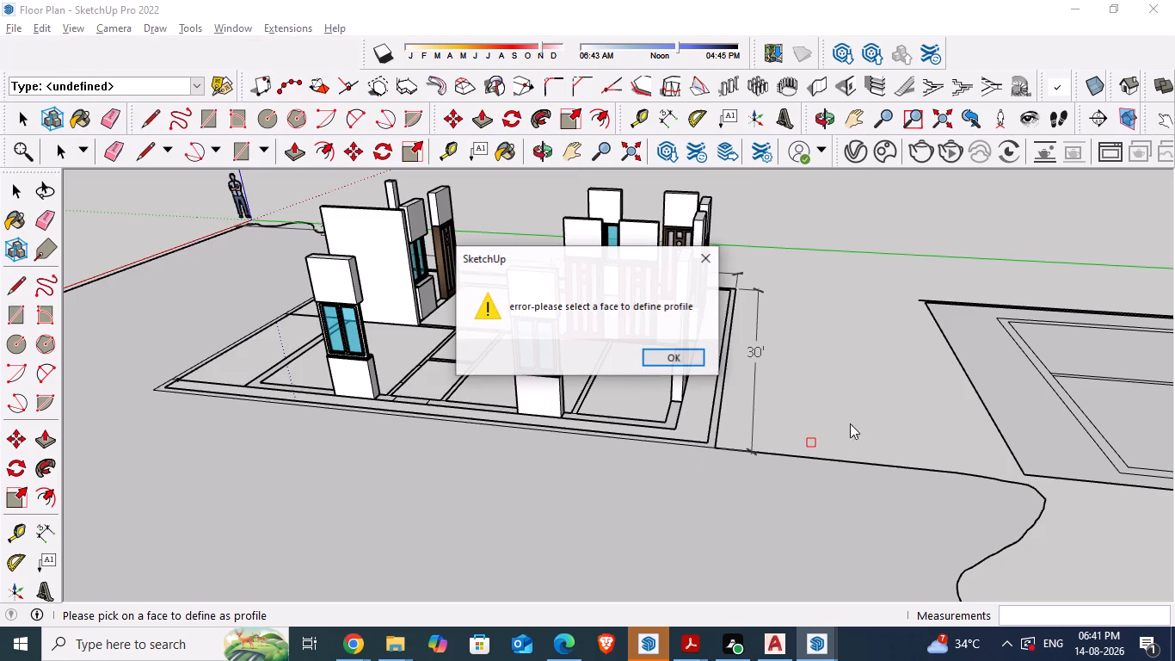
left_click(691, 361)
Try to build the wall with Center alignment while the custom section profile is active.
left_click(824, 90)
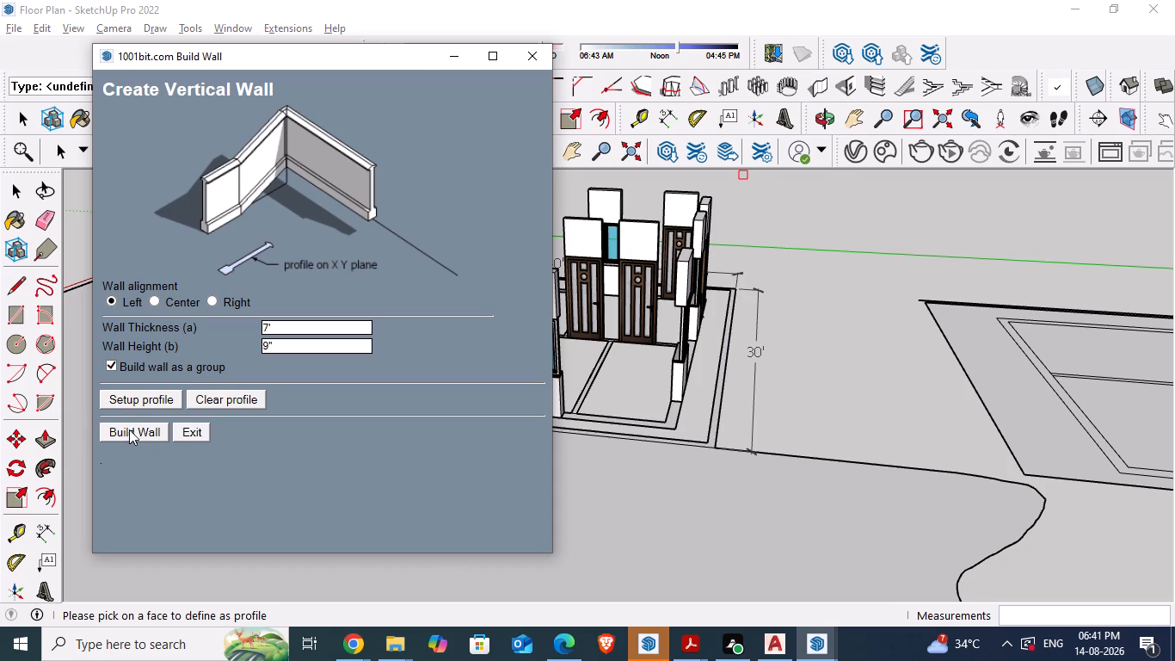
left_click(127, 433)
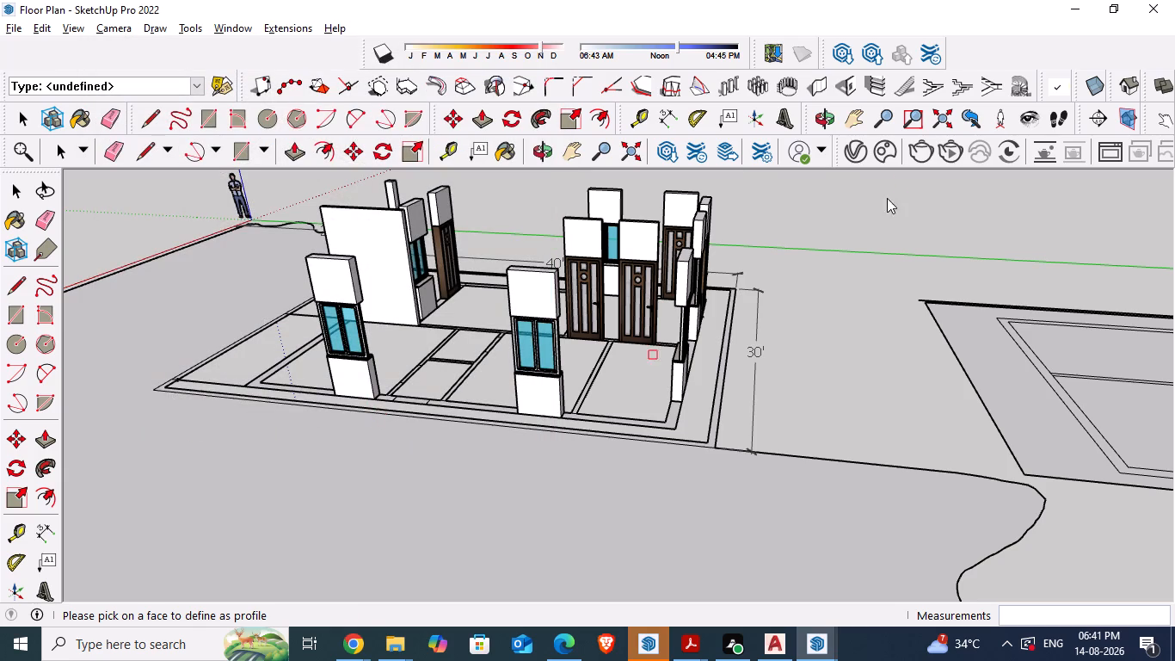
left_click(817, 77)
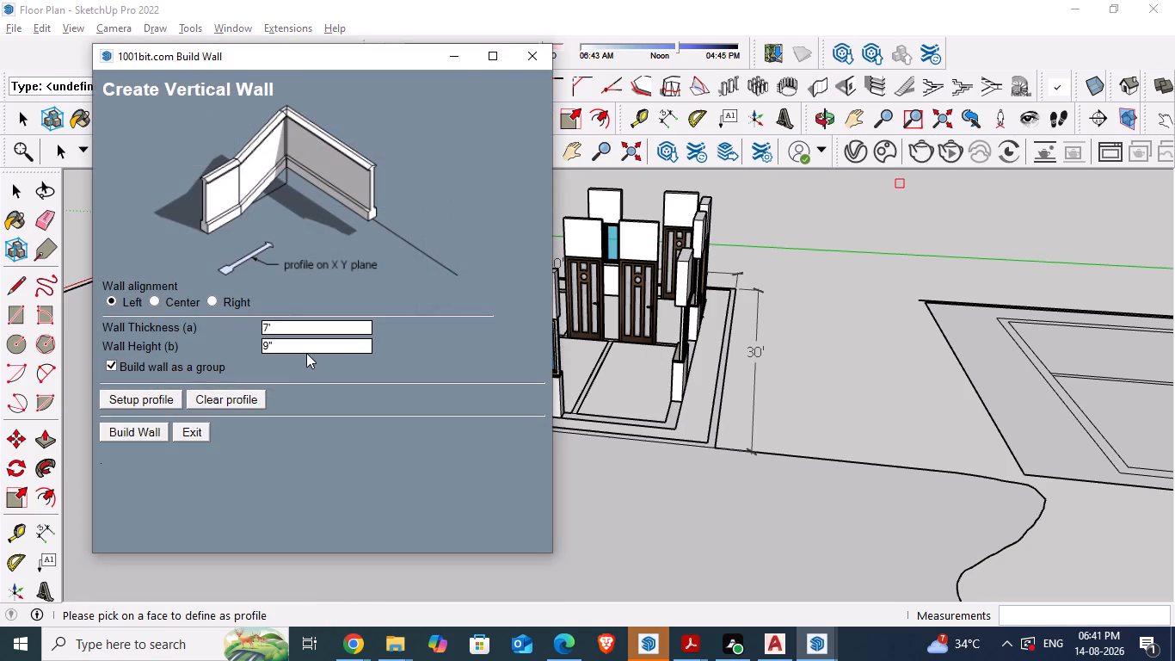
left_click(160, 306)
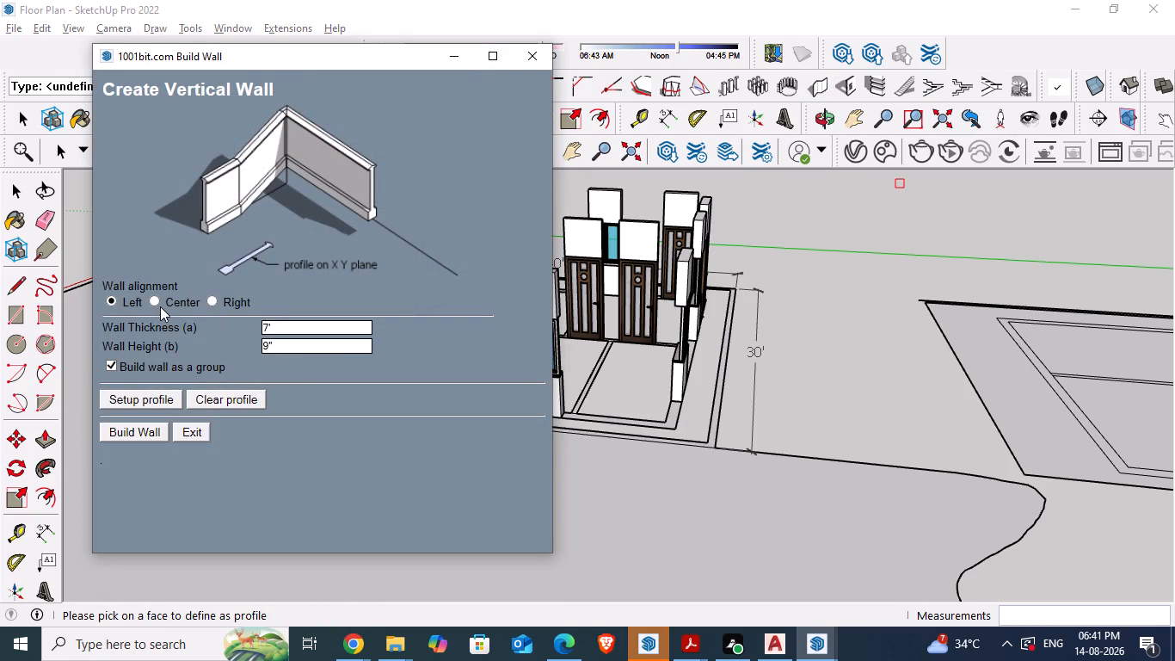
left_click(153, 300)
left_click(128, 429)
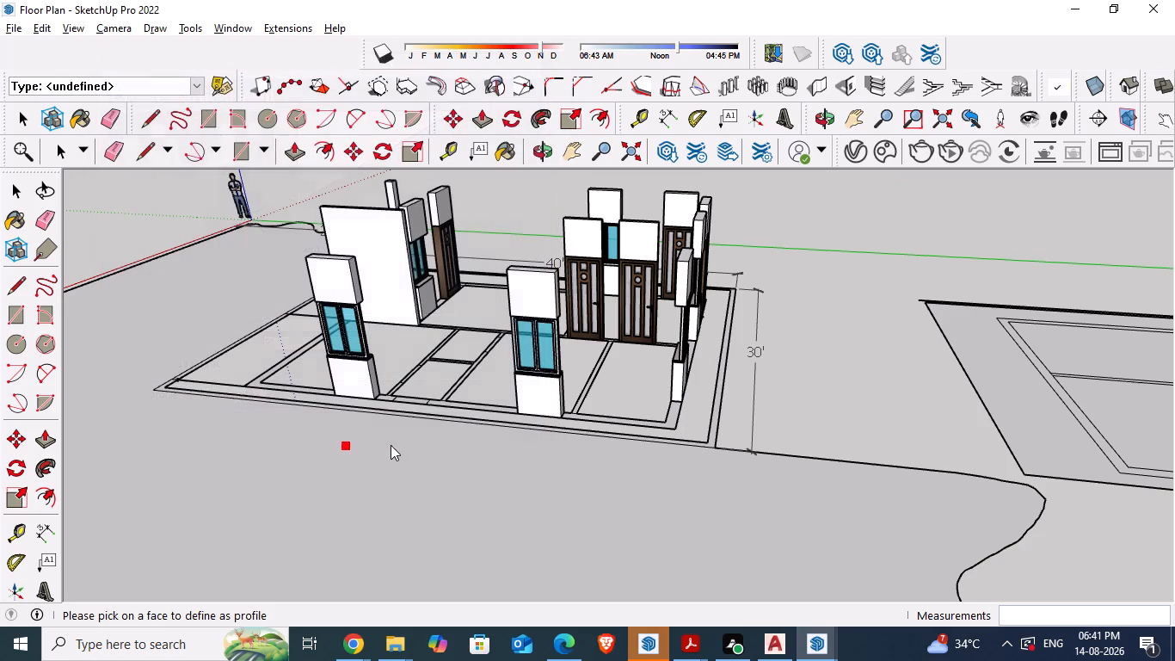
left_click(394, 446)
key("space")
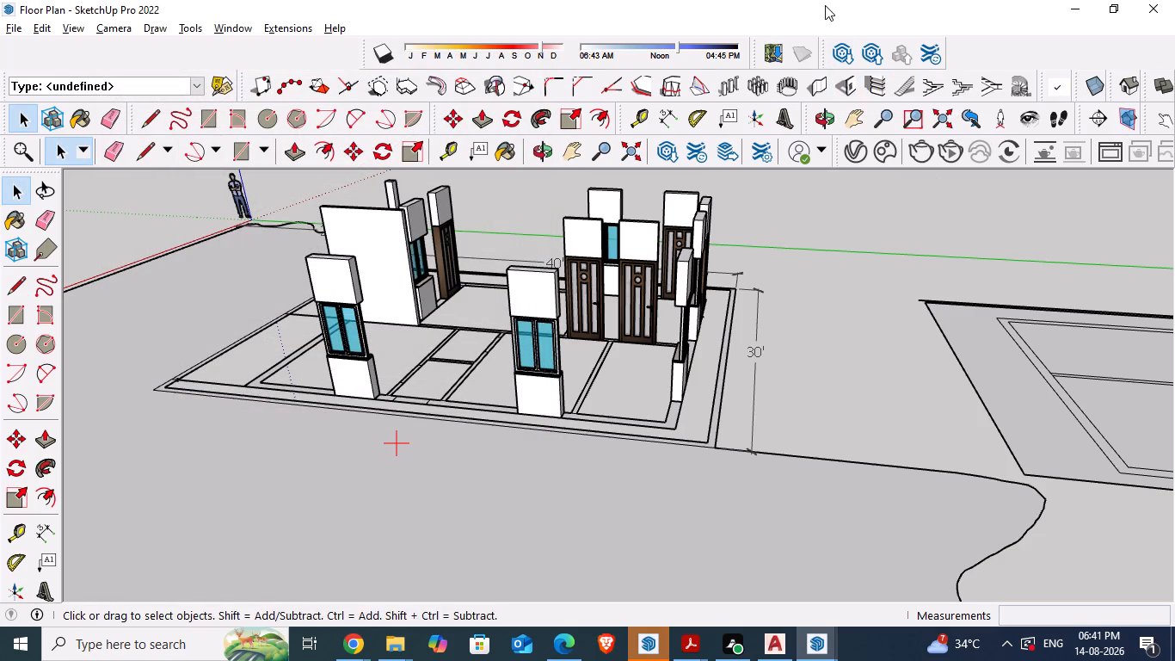
Clear the custom wall section profile from the Build Wall settings.
left_click(820, 89)
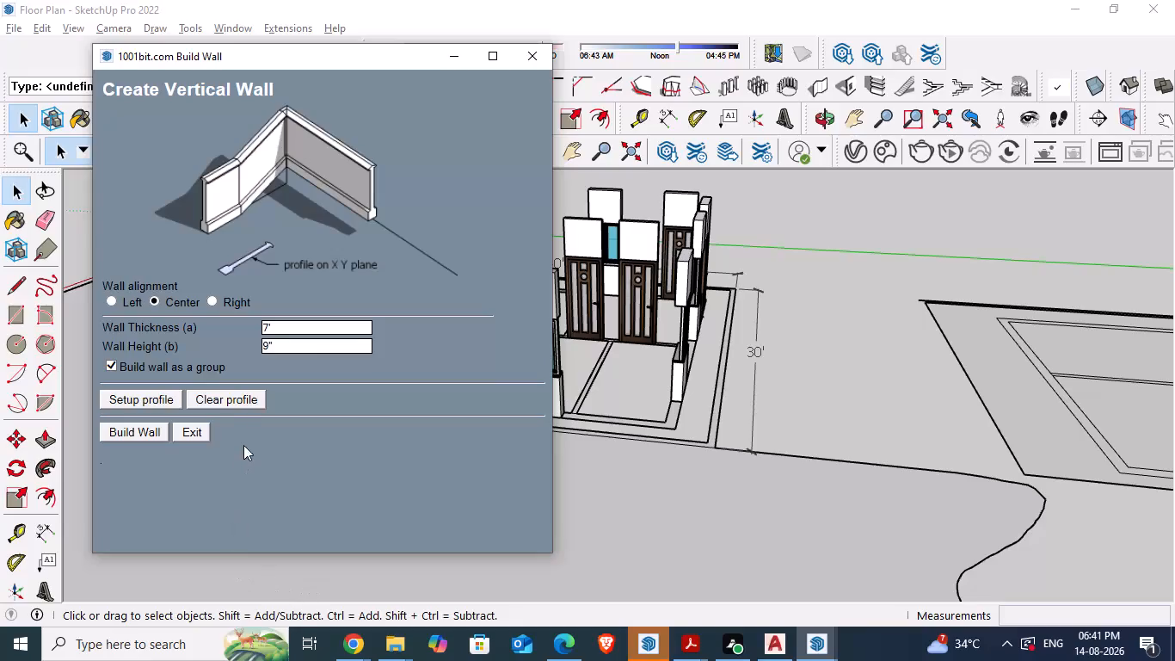
left_click(229, 396)
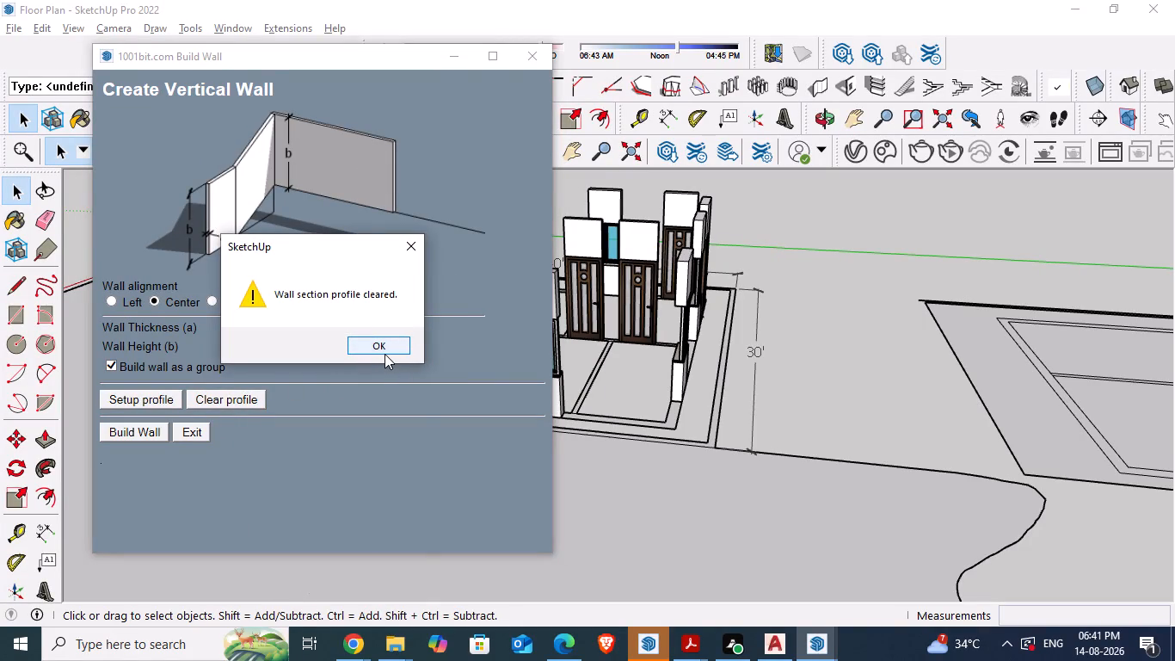
left_click(376, 342)
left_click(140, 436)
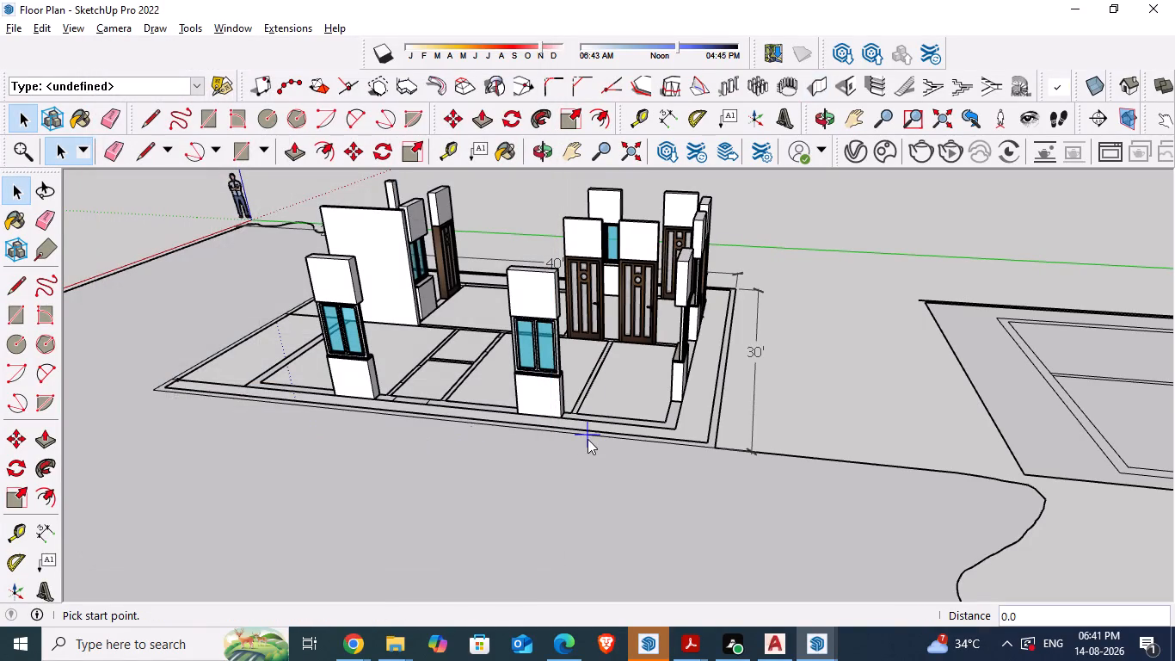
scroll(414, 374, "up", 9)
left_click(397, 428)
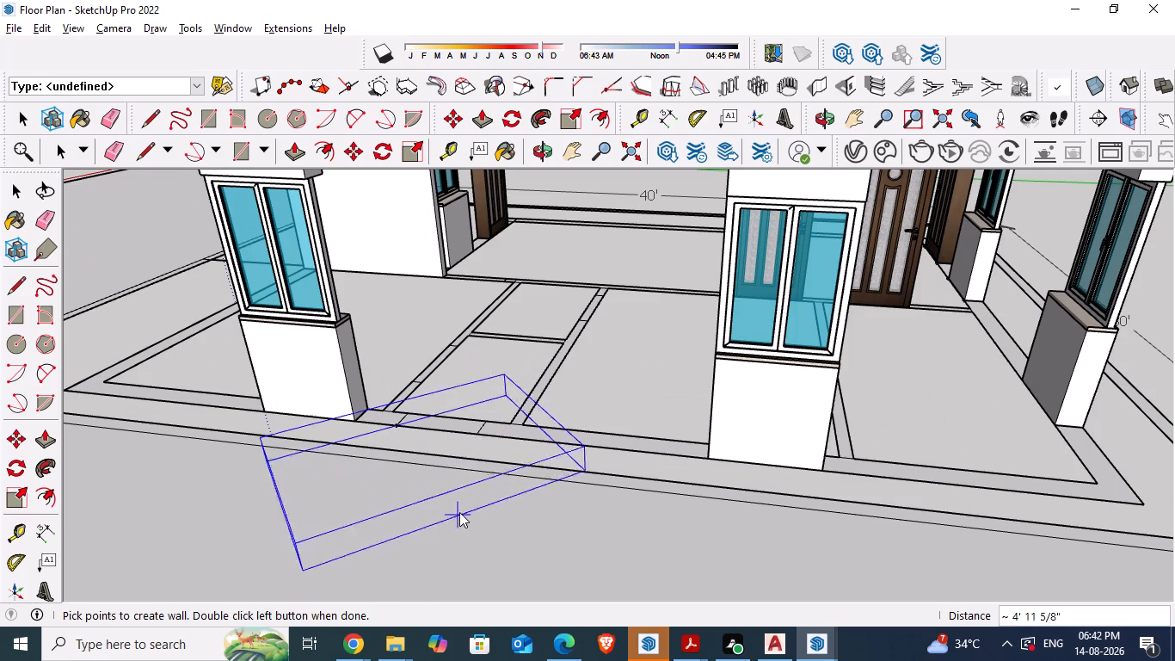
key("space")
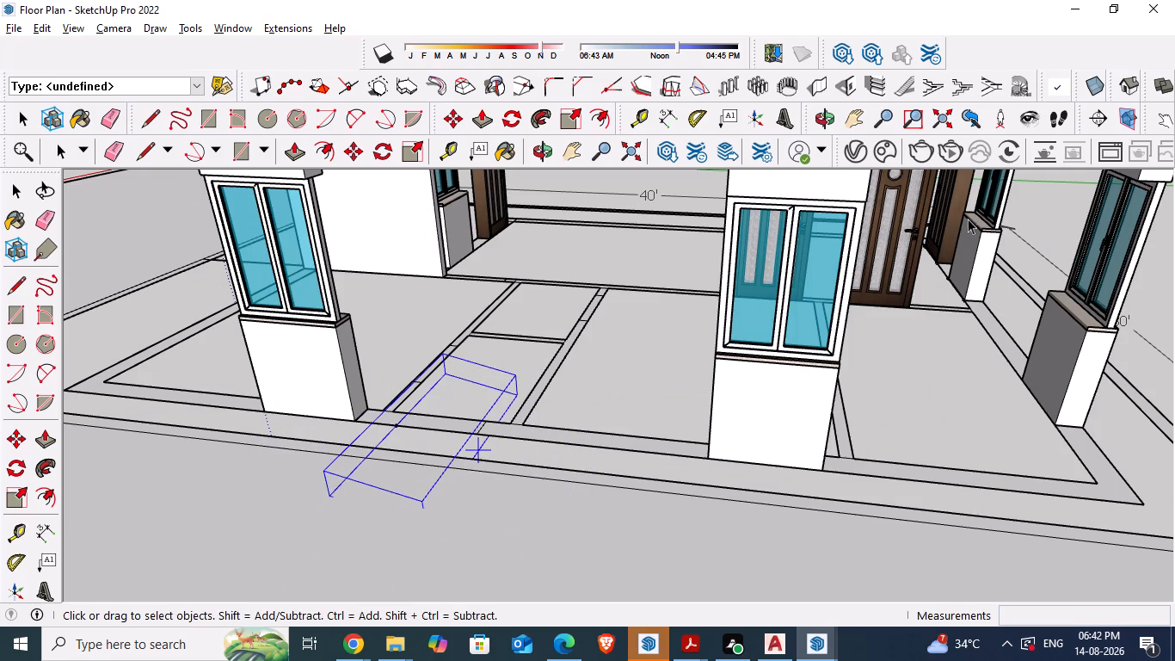
Build a Left-aligned wall group 7' thick, 9" high and 2' 6" long across the marked opening between the side-wall windows.
left_click(812, 87)
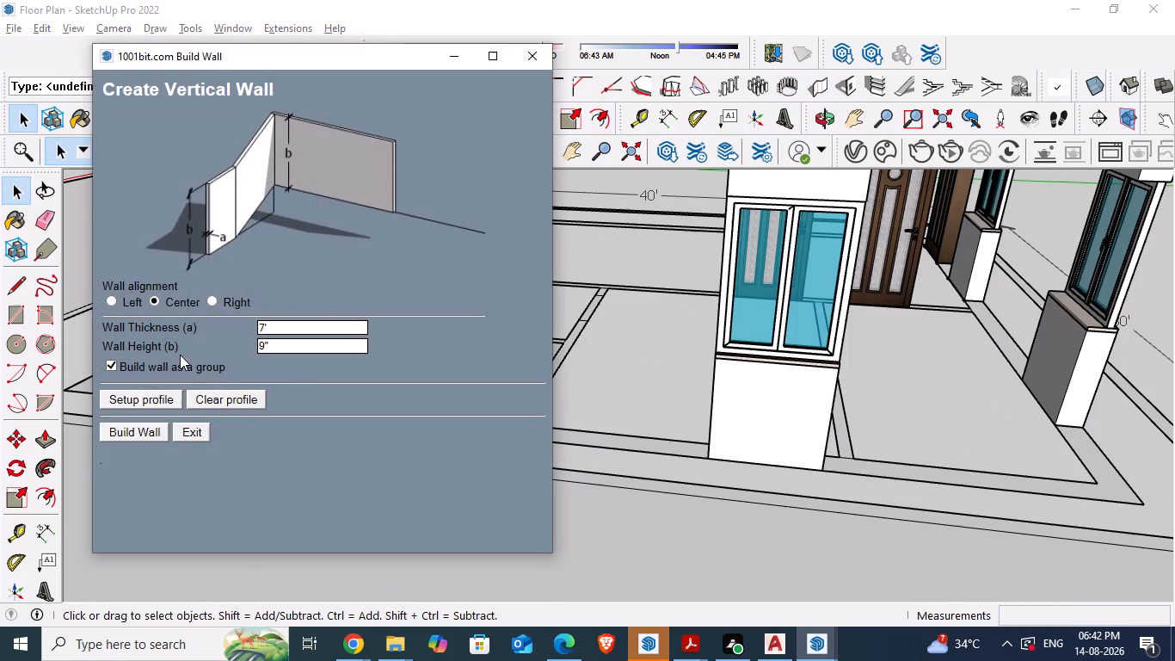
left_click(114, 304)
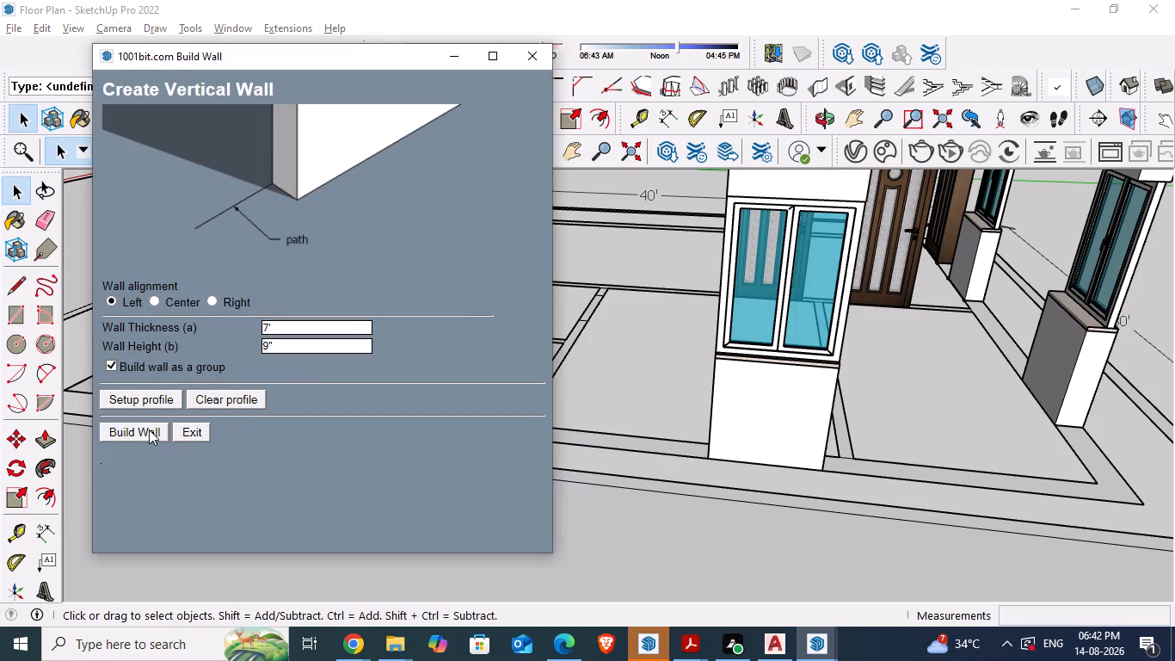
left_click(144, 433)
scroll(406, 448, "up", 6)
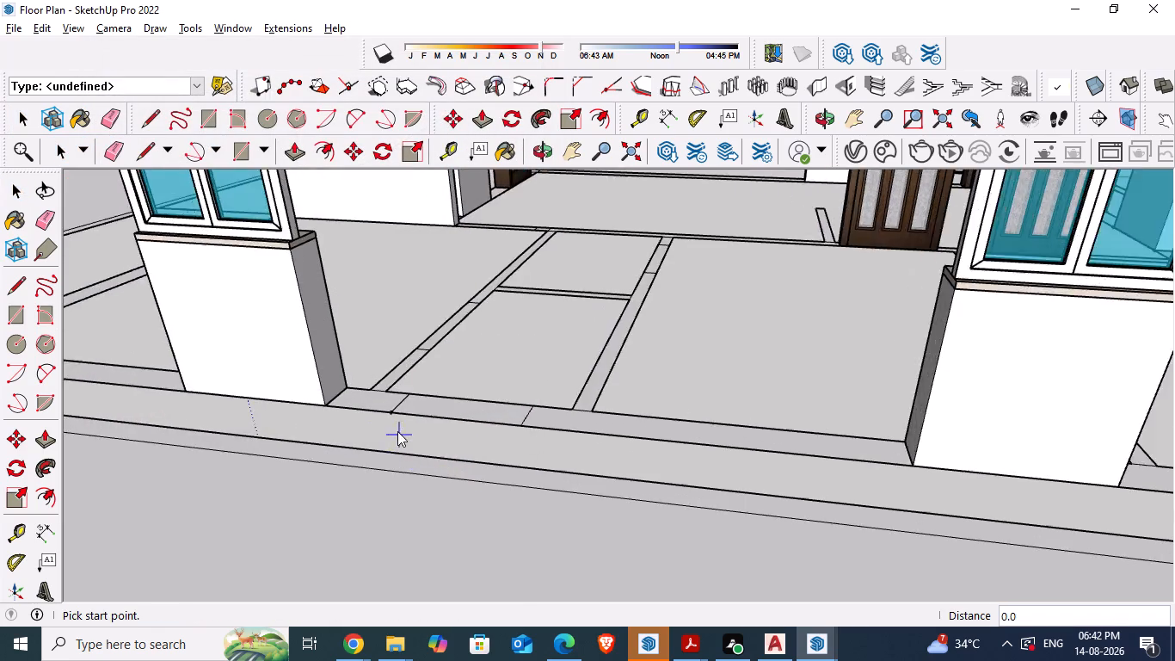
scroll(397, 431, "up", 4)
left_click(385, 406)
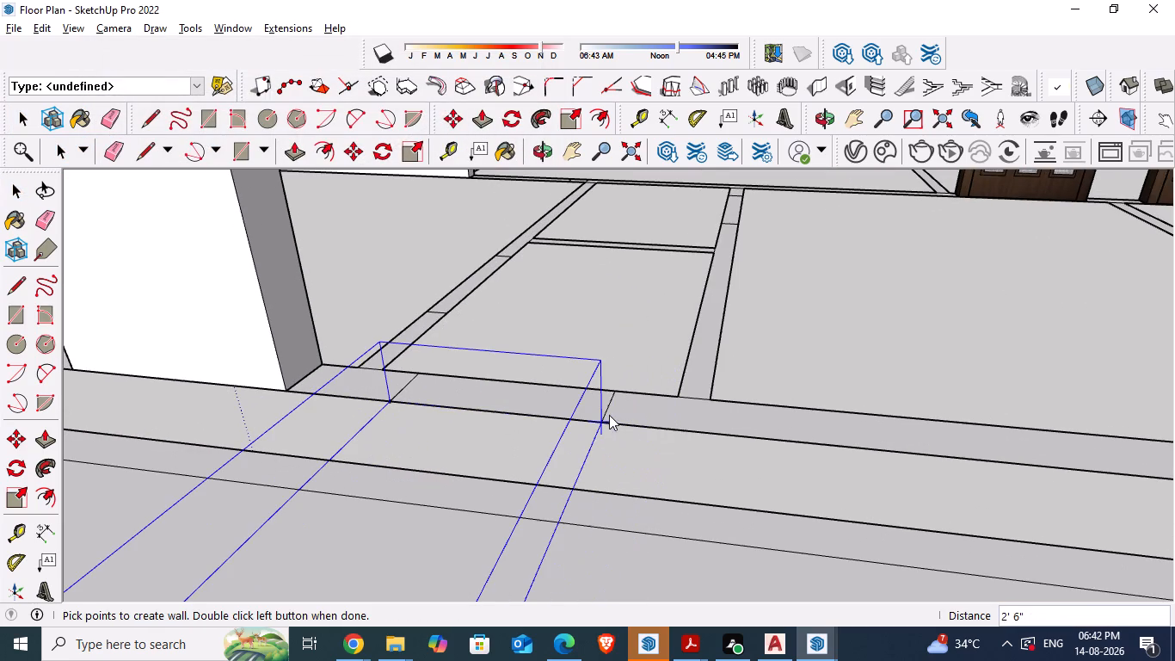
double_click(606, 413)
scroll(666, 401, "down", 1)
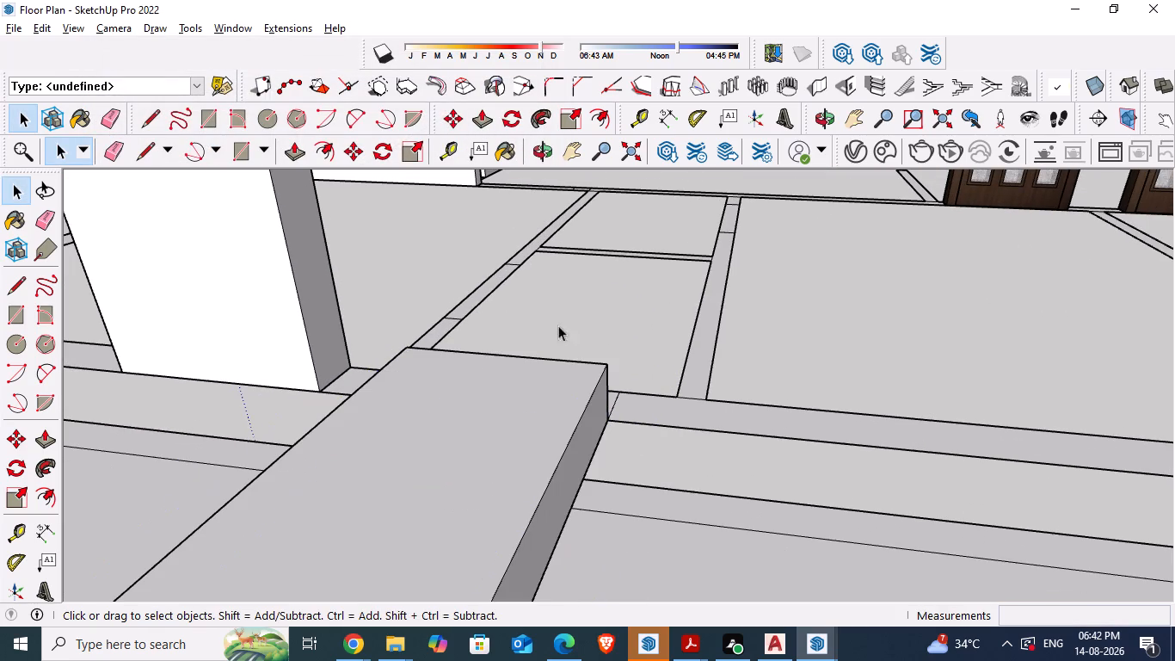
Rotate the newly built wall group 90° about its bottom end corner so it stands upright in the side-wall opening.
left_click(453, 437)
triple_click(450, 440)
triple_click(450, 440)
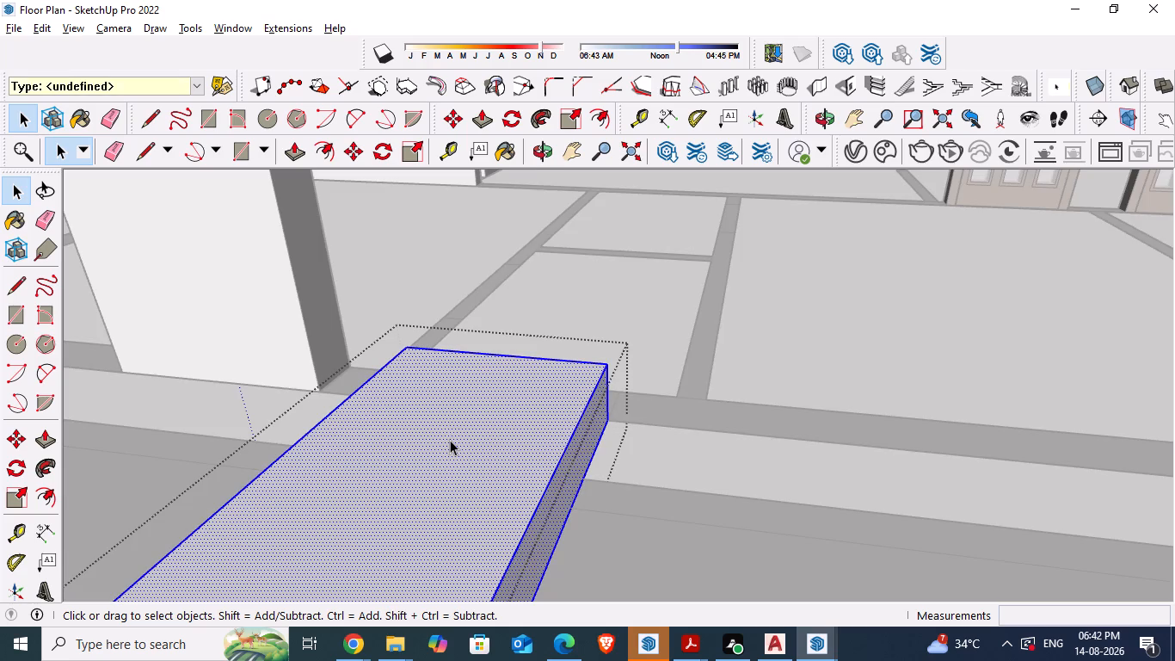
left_click(450, 440)
scroll(448, 438, "down", 1)
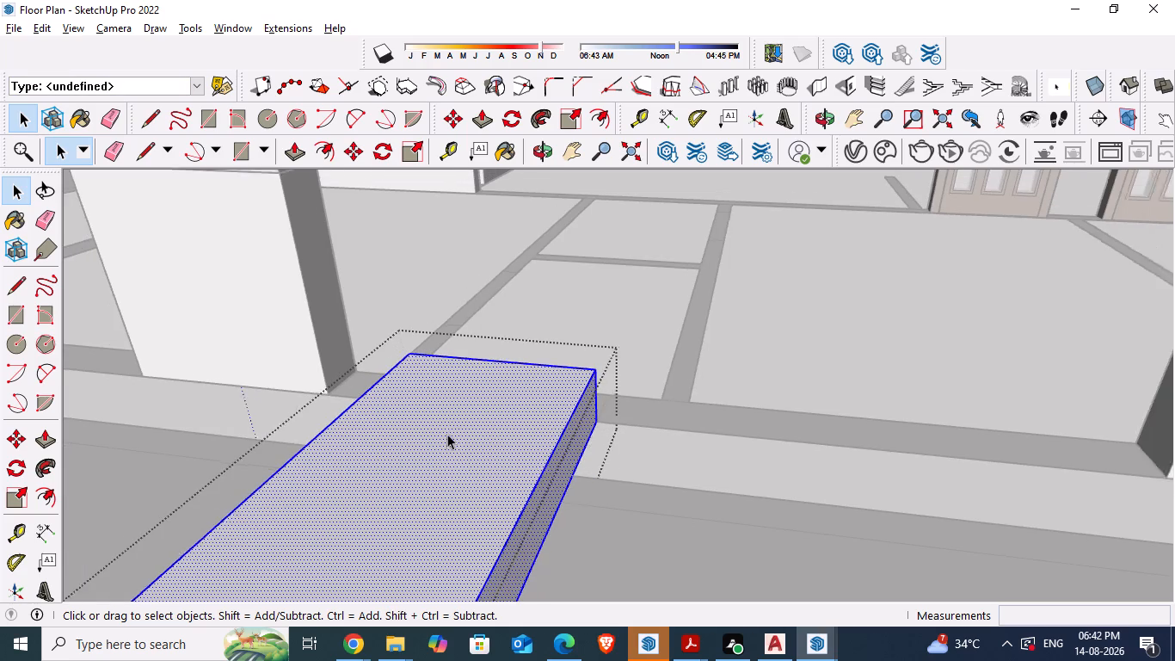
scroll(447, 434, "down", 1)
middle_click_drag(619, 525, 346, 503)
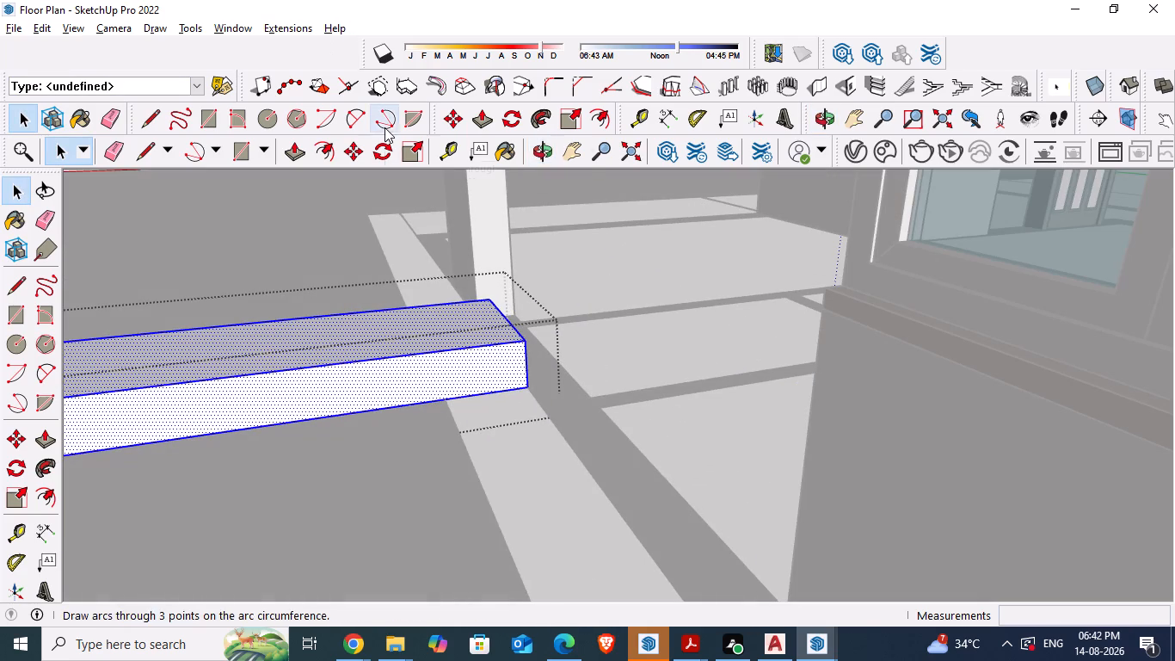
left_click(384, 158)
left_click(527, 387)
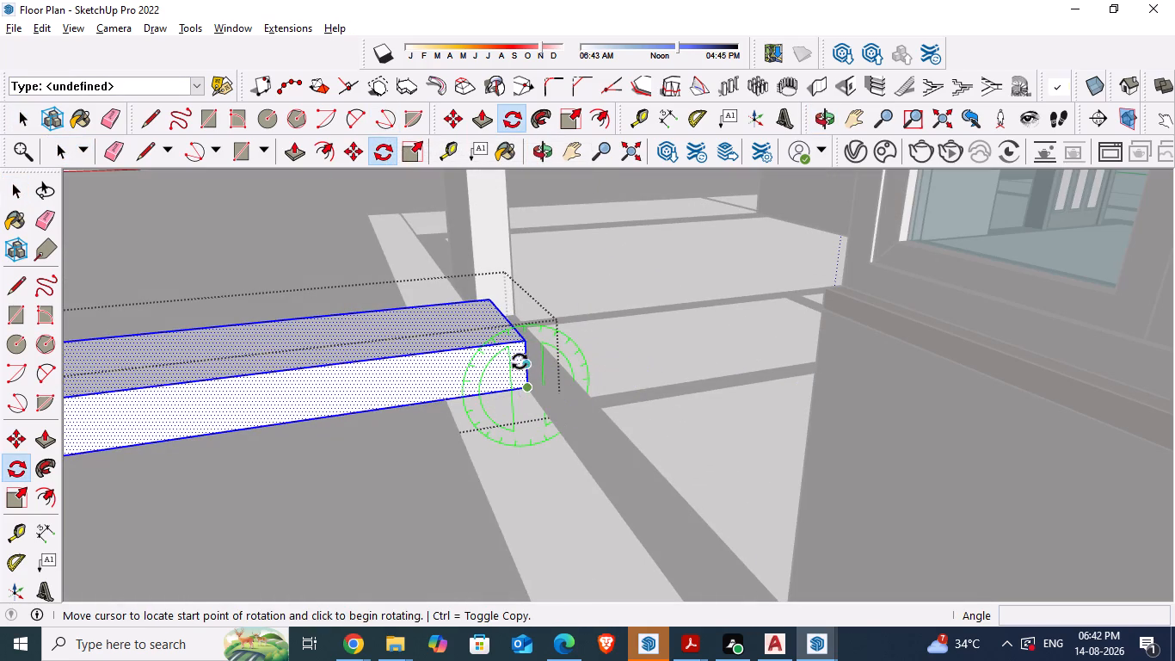
left_click(520, 343)
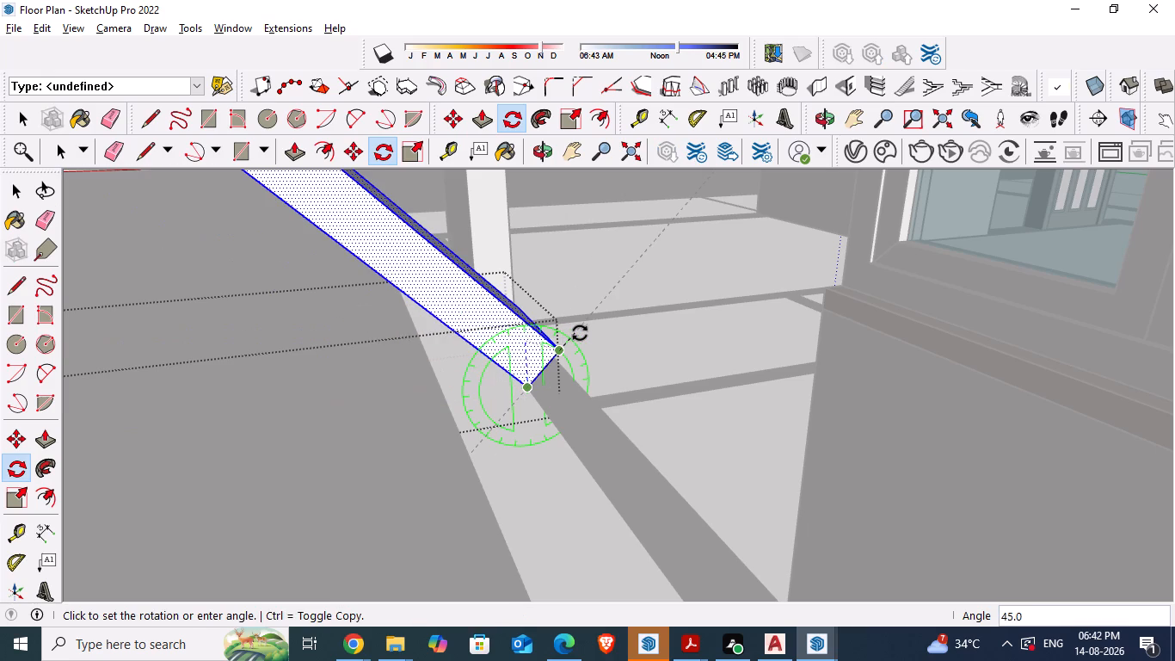
type("90")
key("Return")
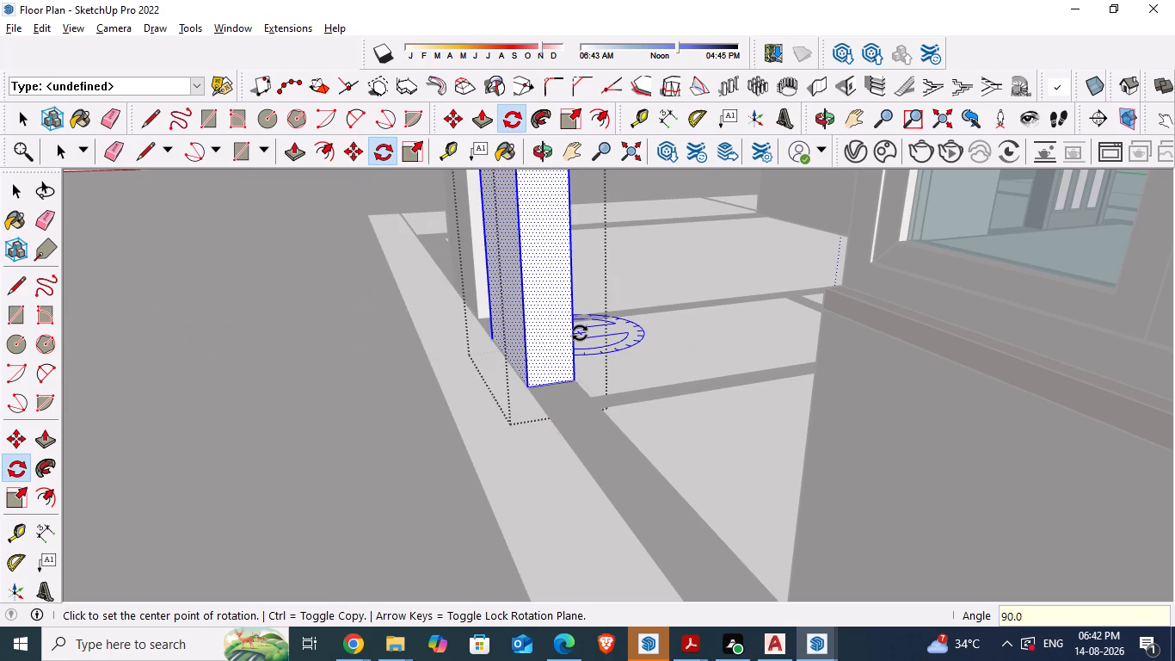
key("space")
scroll(506, 466, "down", 1)
middle_click_drag(369, 513, 698, 523)
scroll(701, 523, "down", 3)
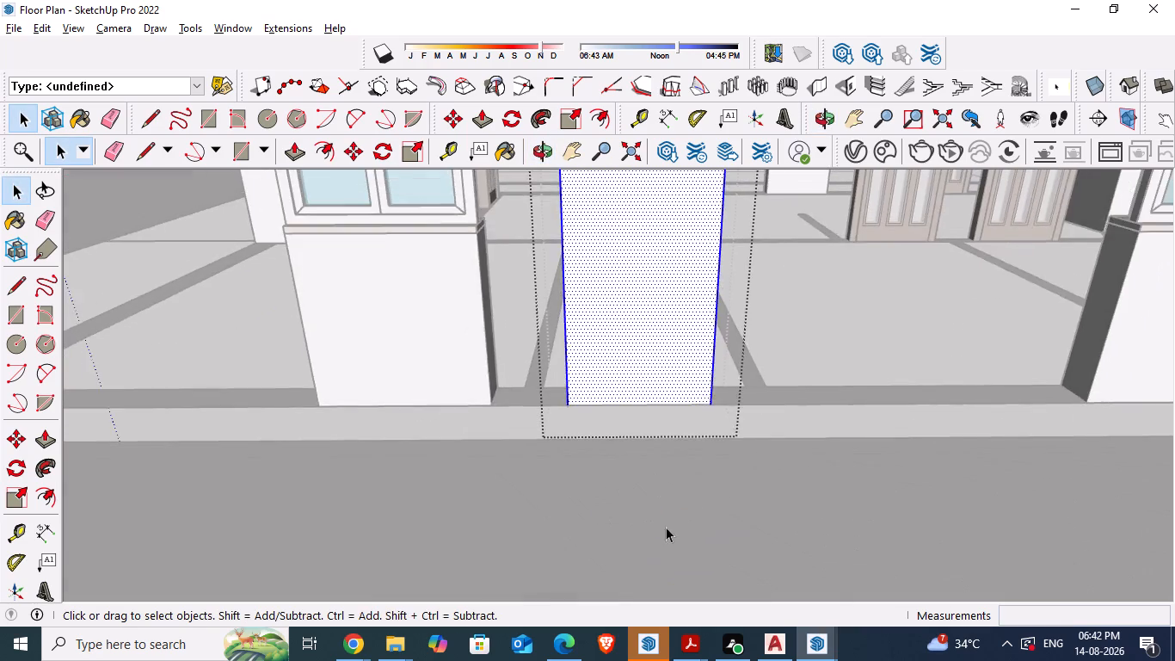
scroll(666, 527, "down", 2)
key("space")
left_click(640, 520)
Examine the upright wall's base and top against the floor-plan edge and the neighbouring window walls.
scroll(658, 423, "up", 2)
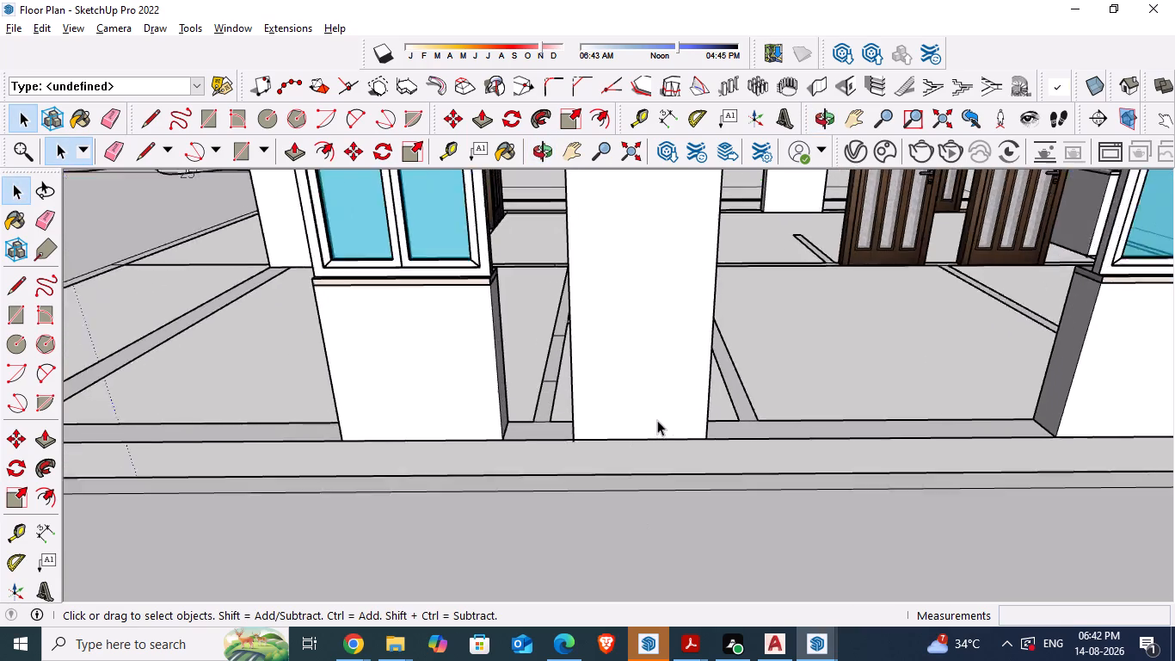
scroll(657, 420, "up", 6)
middle_click_drag(600, 473, 654, 533)
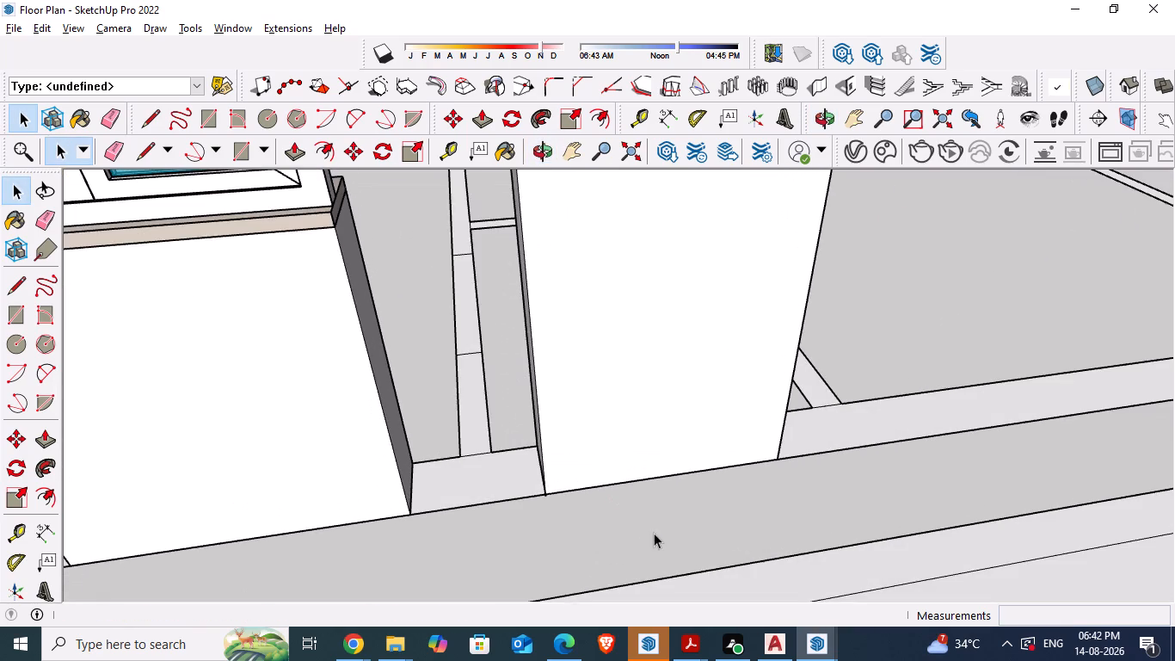
scroll(564, 489, "up", 5)
middle_click_drag(551, 486, 517, 484)
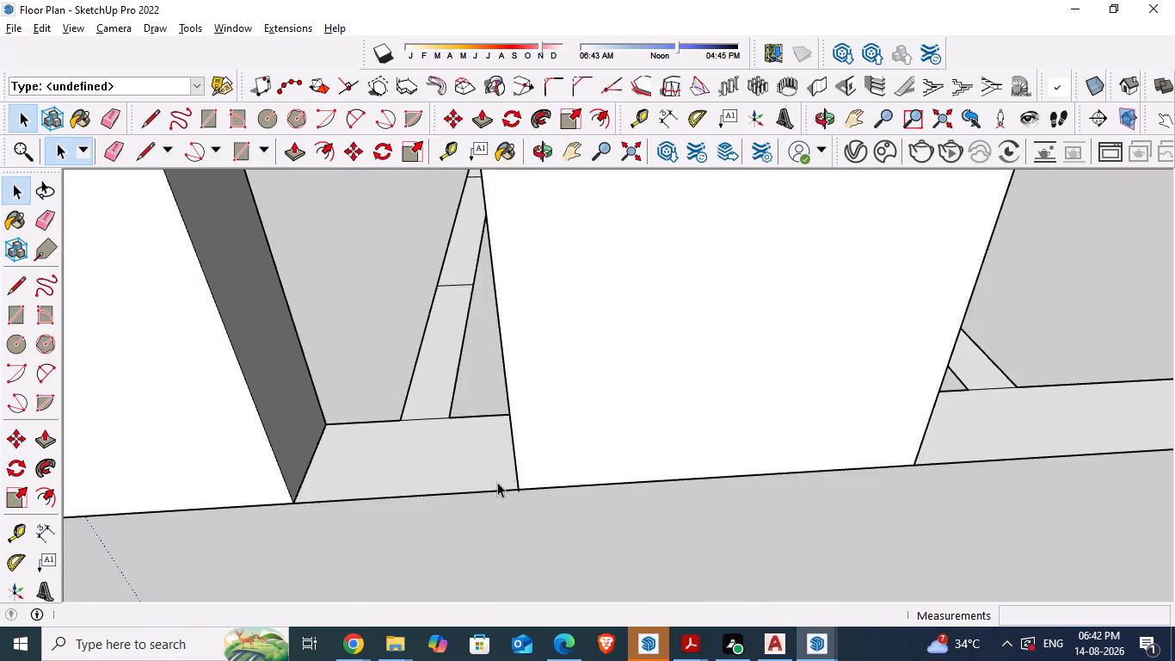
scroll(489, 485, "down", 18)
scroll(499, 281, "up", 3)
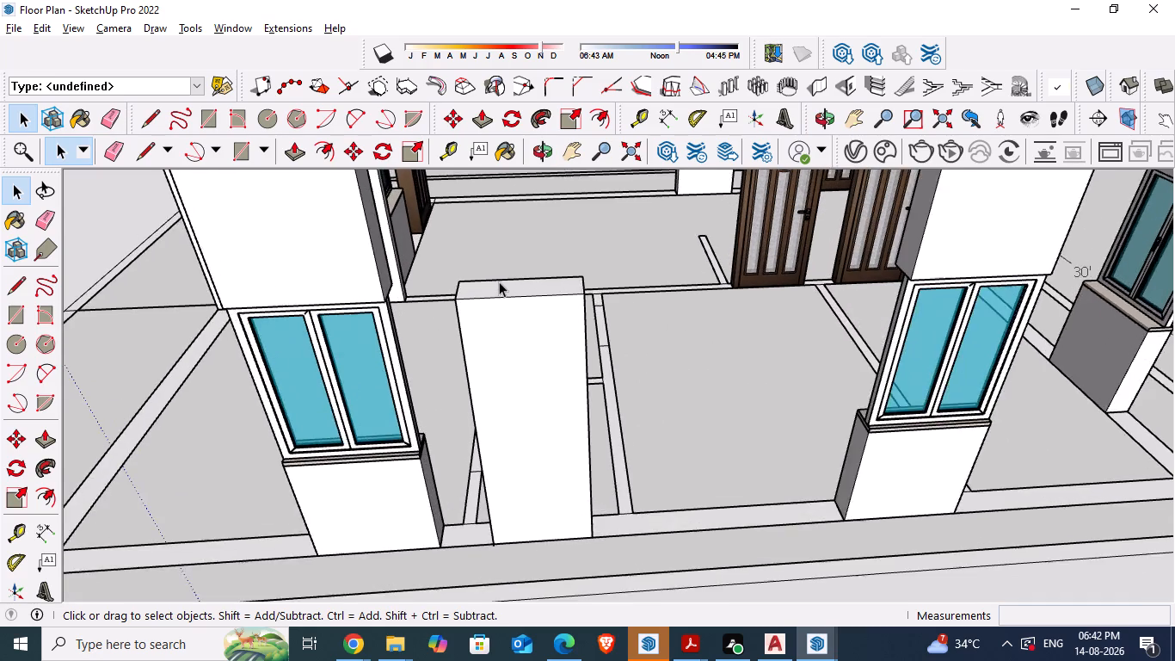
scroll(498, 282, "up", 3)
middle_click_drag(587, 449, 578, 450)
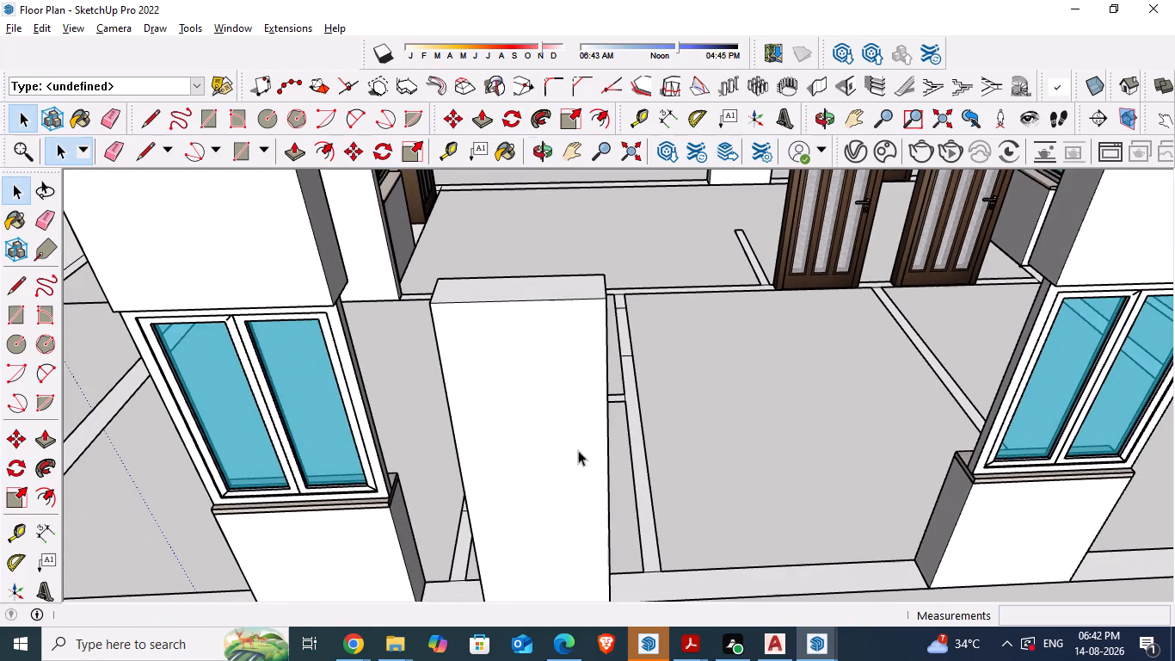
scroll(576, 449, "down", 4)
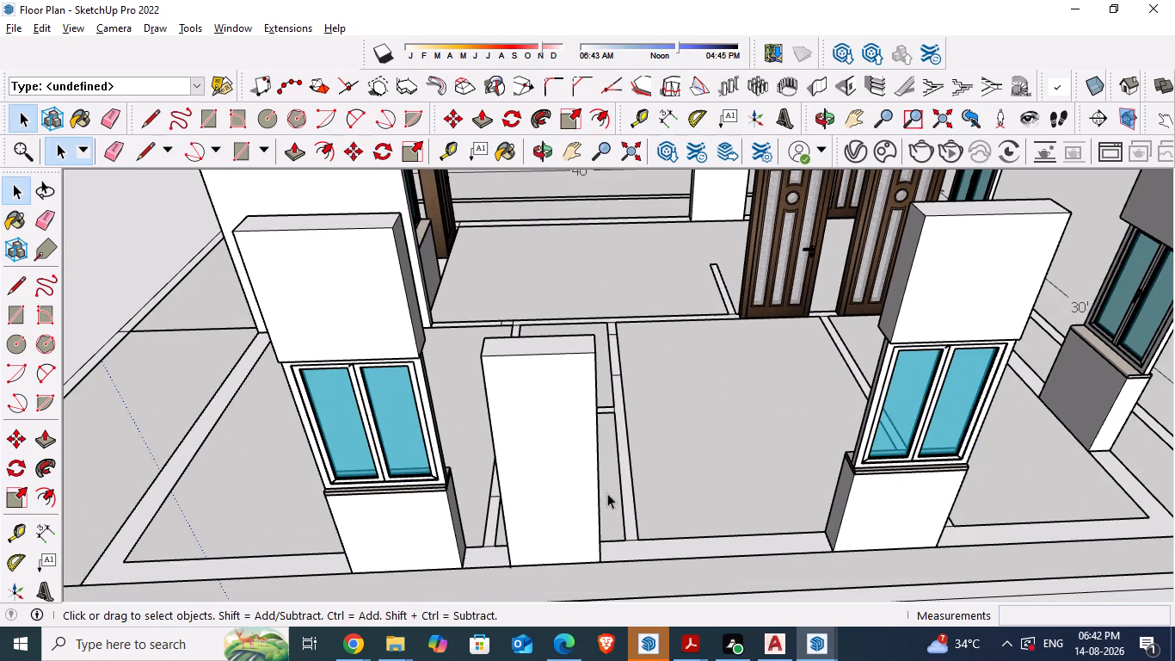
Build a Left-aligned wall group 1' thick, 9" high and 2' 6" long along the upright wall's top front edge.
left_click(820, 92)
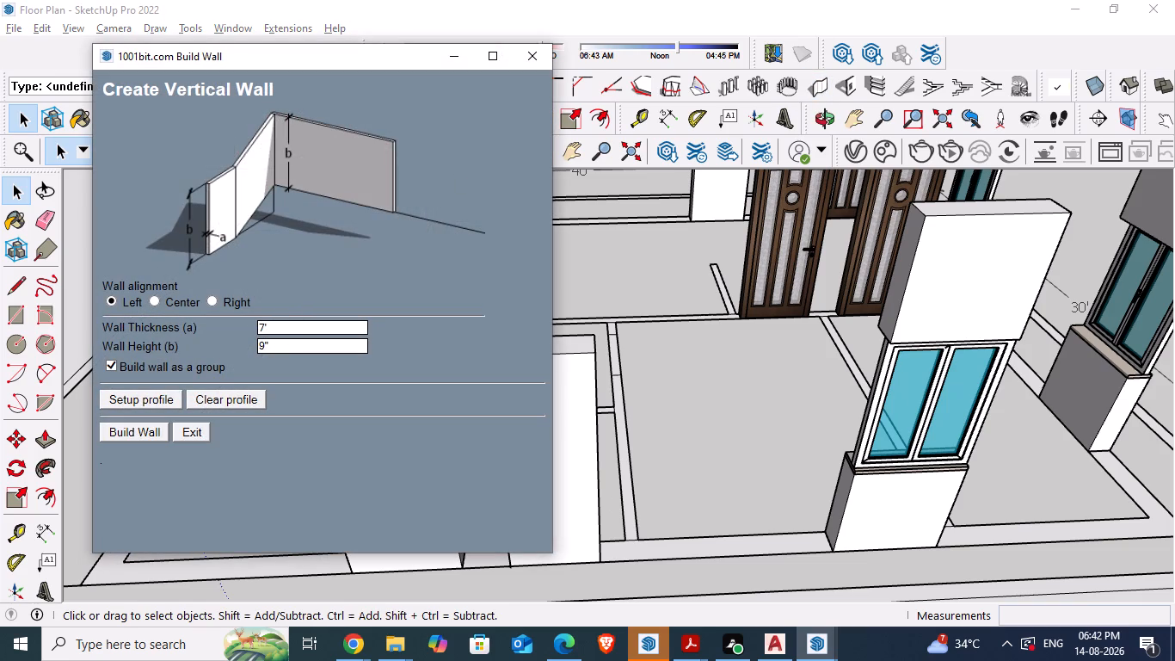
left_click_drag(279, 326, 243, 323)
type("1'")
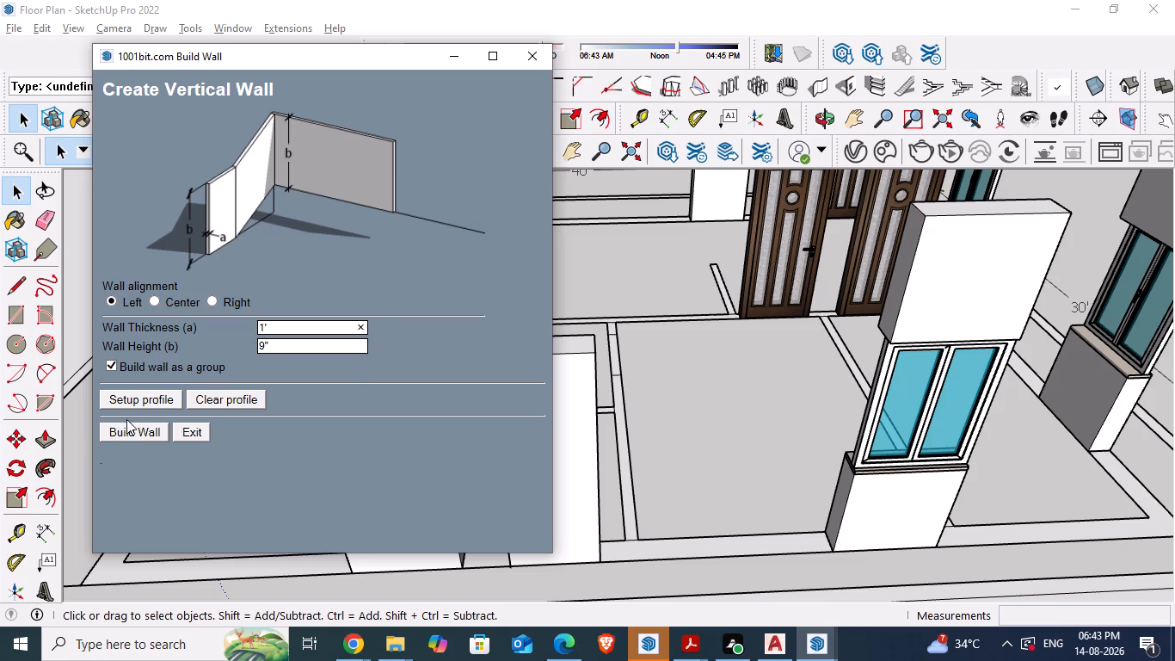
left_click(126, 429)
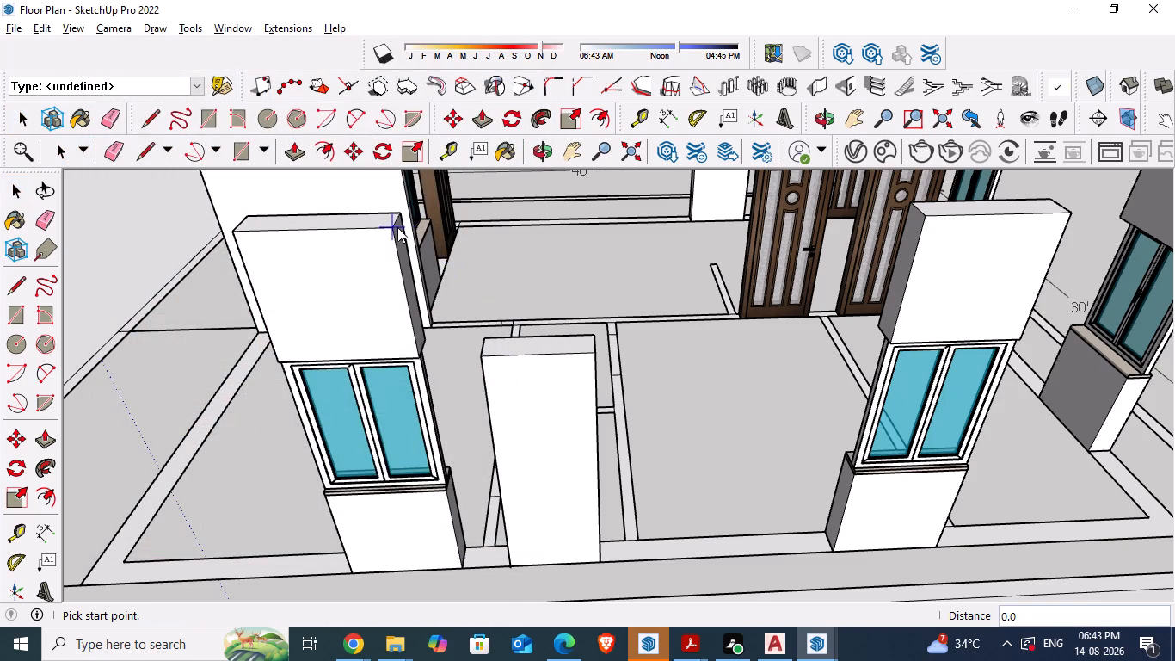
left_click(483, 353)
double_click(589, 351)
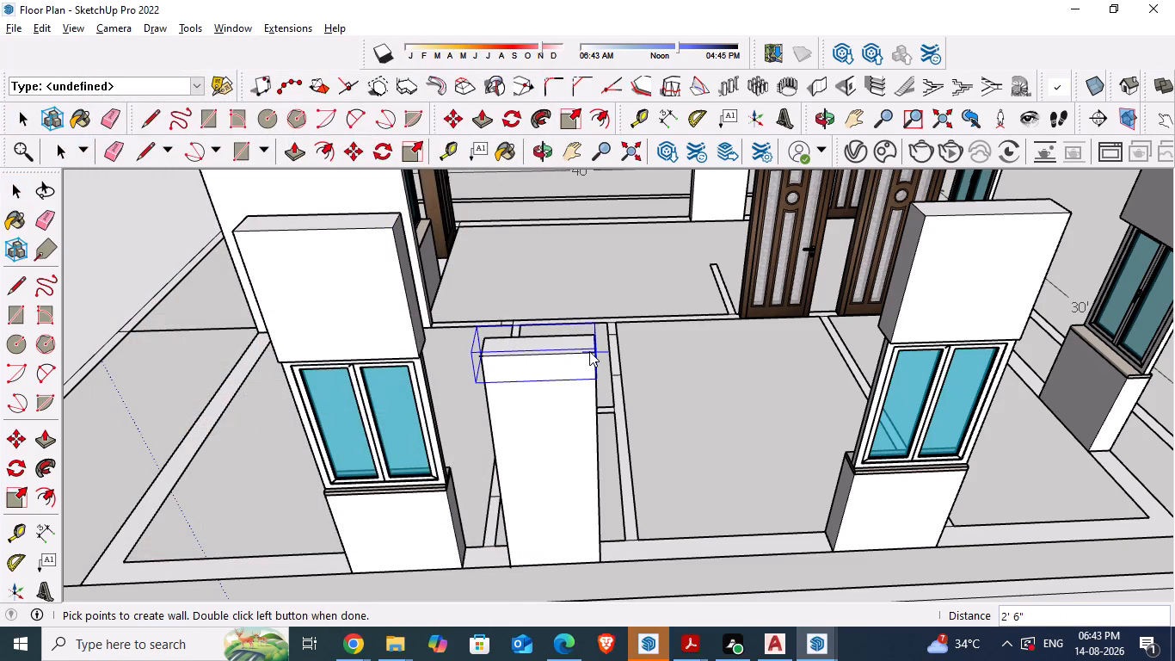
middle_click_drag(622, 403, 561, 414)
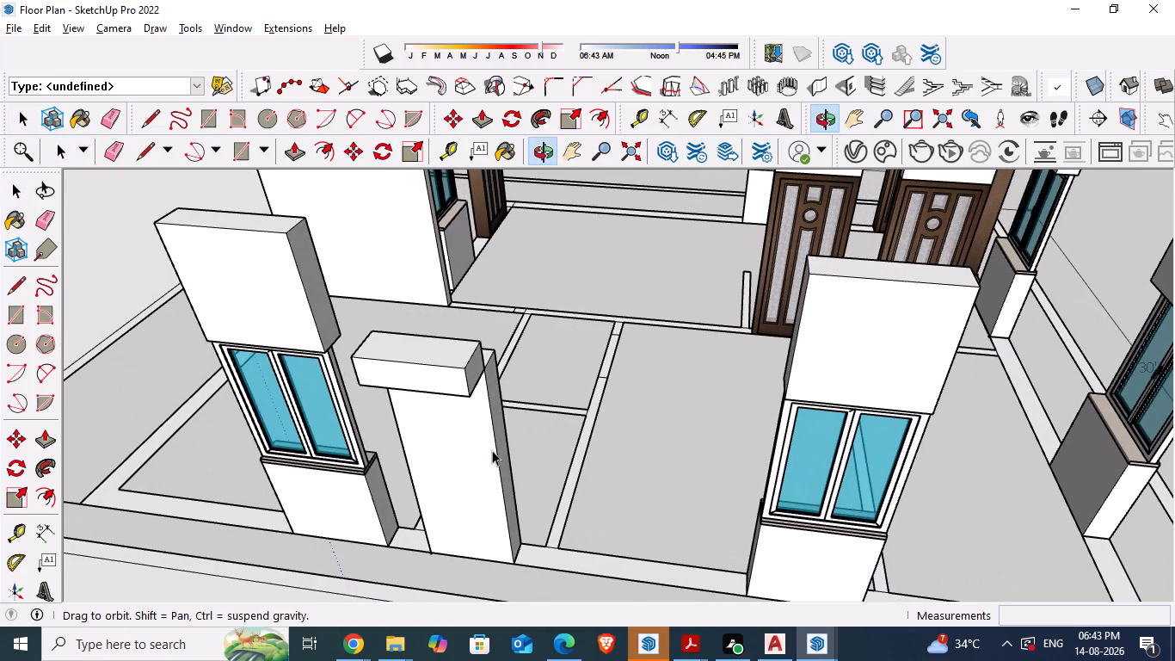
middle_click_drag(483, 465, 410, 460)
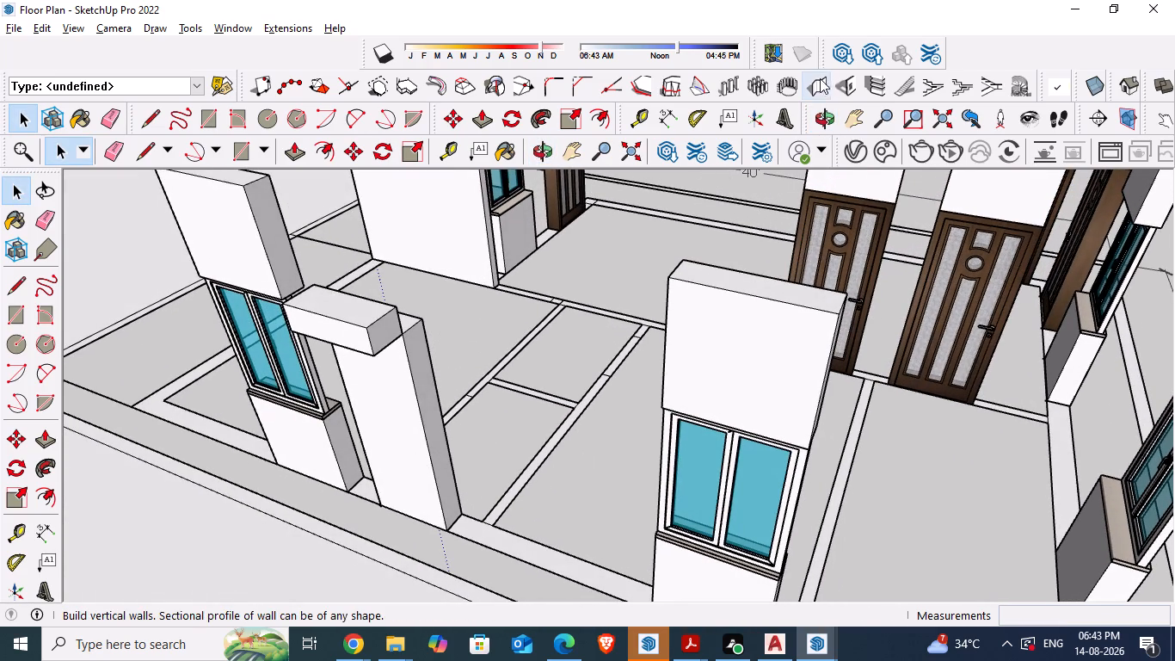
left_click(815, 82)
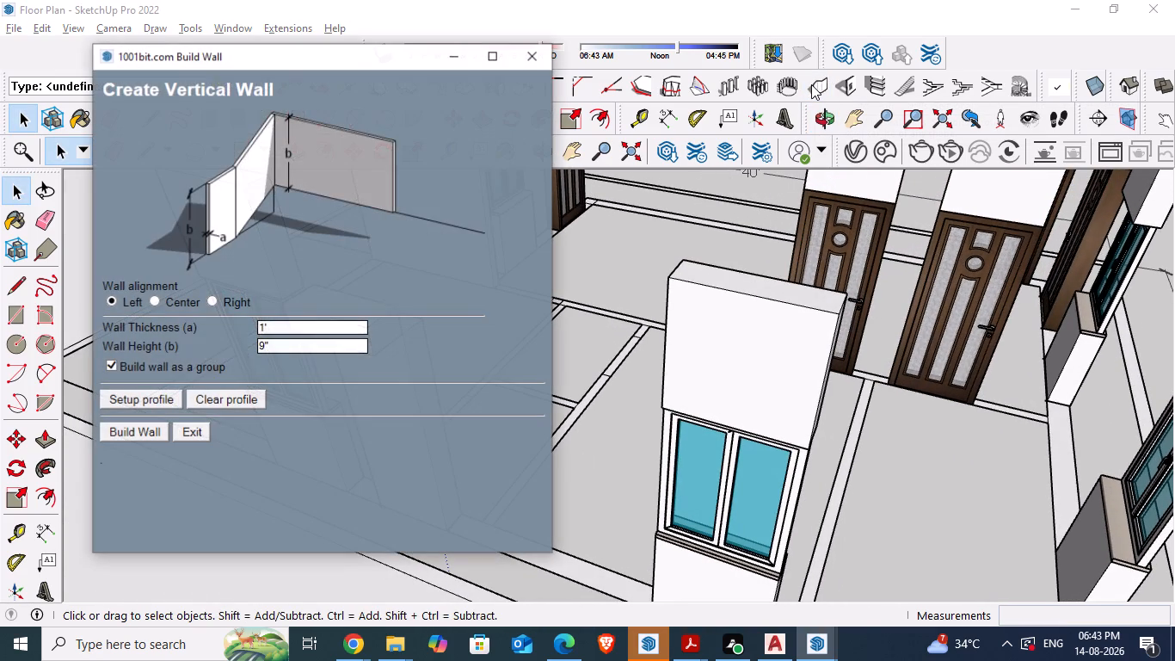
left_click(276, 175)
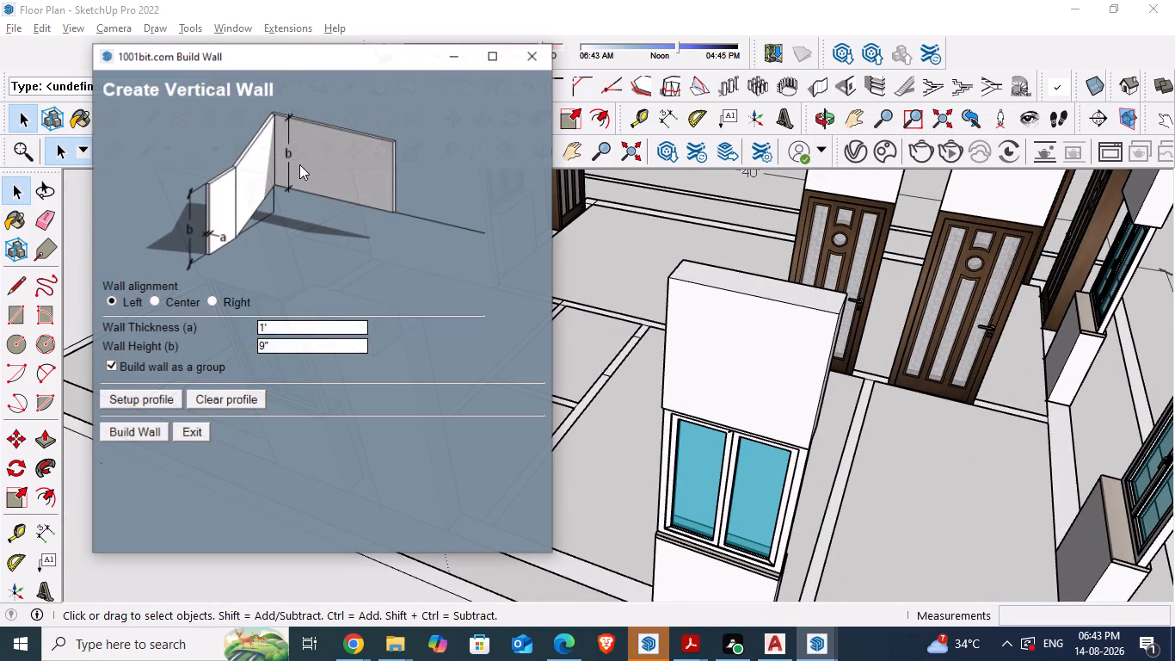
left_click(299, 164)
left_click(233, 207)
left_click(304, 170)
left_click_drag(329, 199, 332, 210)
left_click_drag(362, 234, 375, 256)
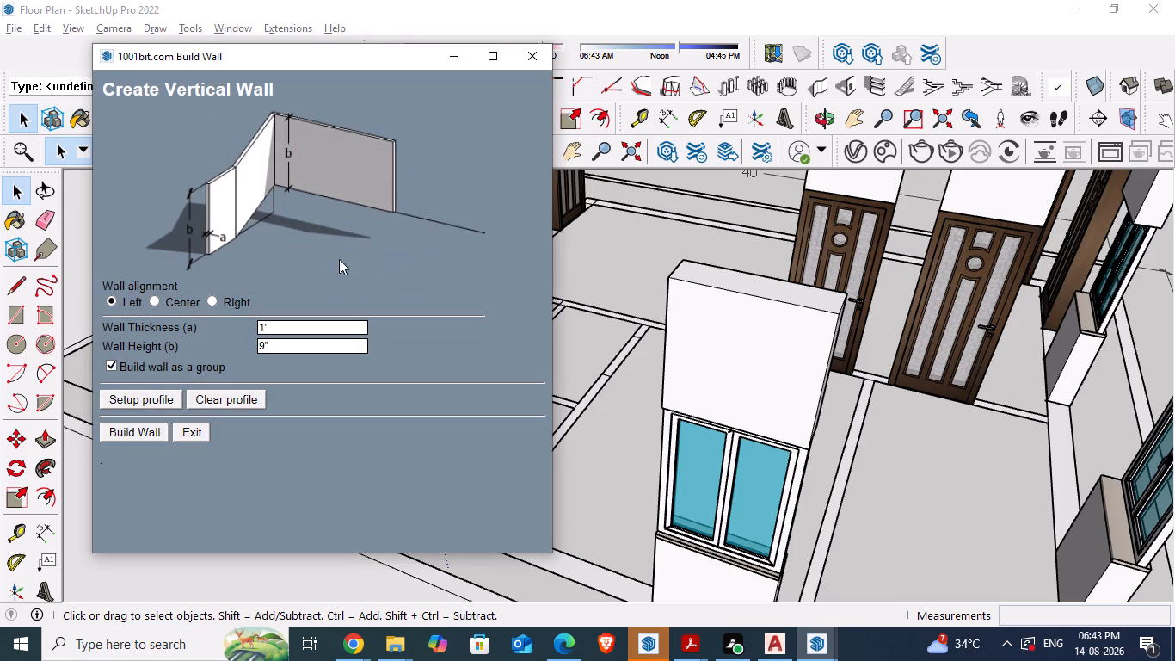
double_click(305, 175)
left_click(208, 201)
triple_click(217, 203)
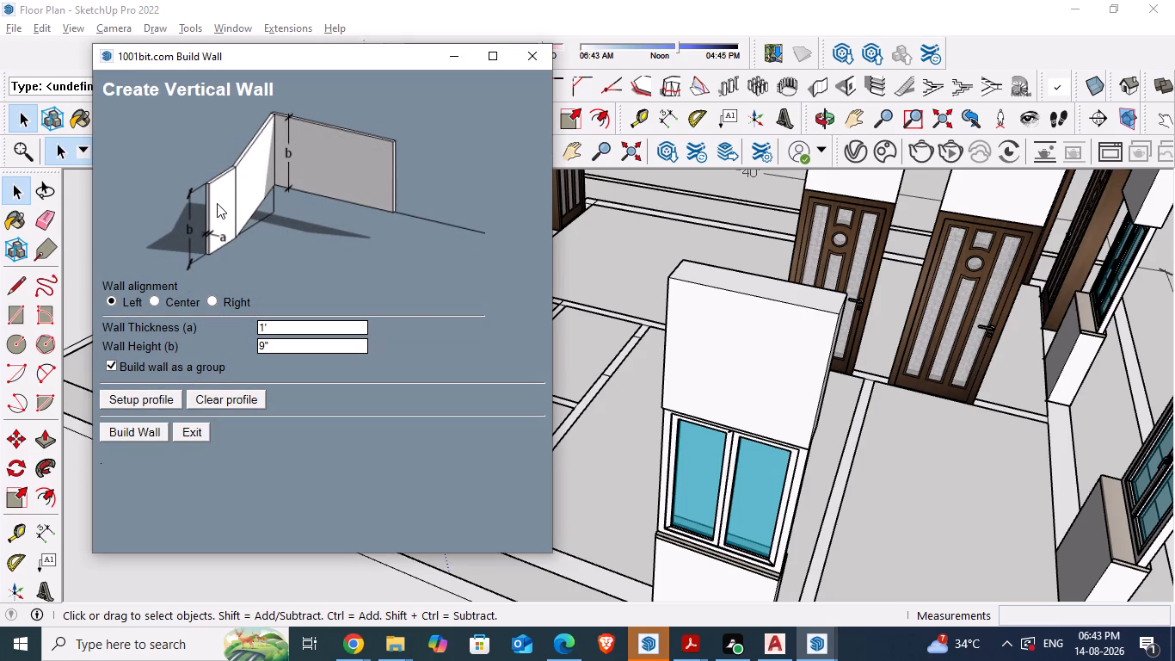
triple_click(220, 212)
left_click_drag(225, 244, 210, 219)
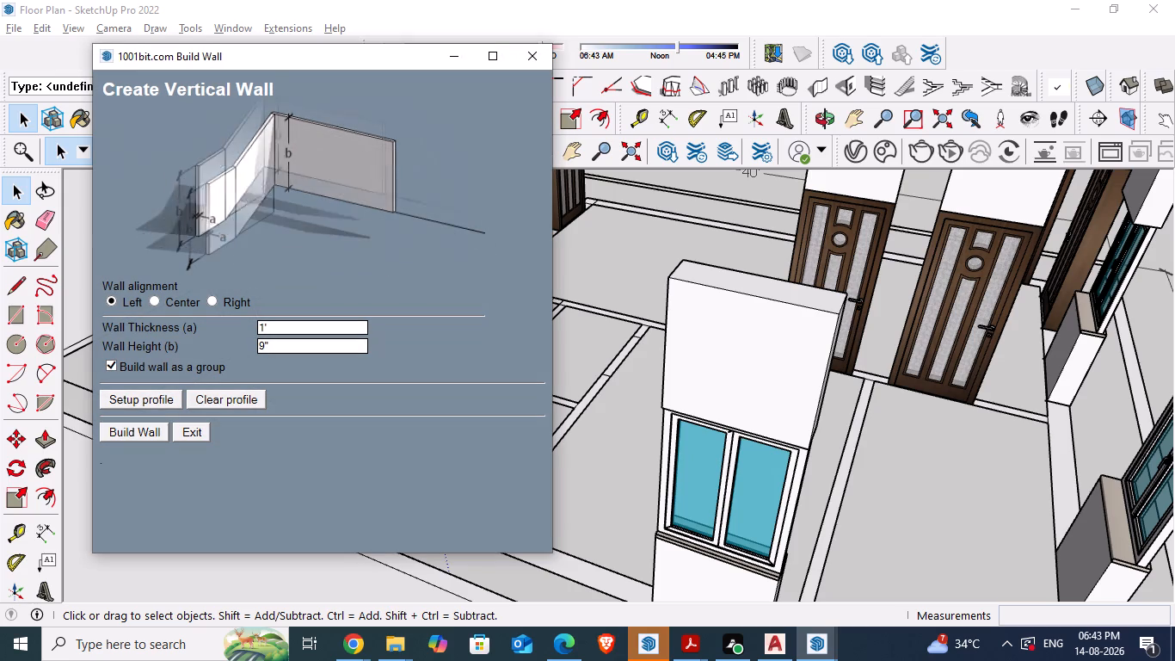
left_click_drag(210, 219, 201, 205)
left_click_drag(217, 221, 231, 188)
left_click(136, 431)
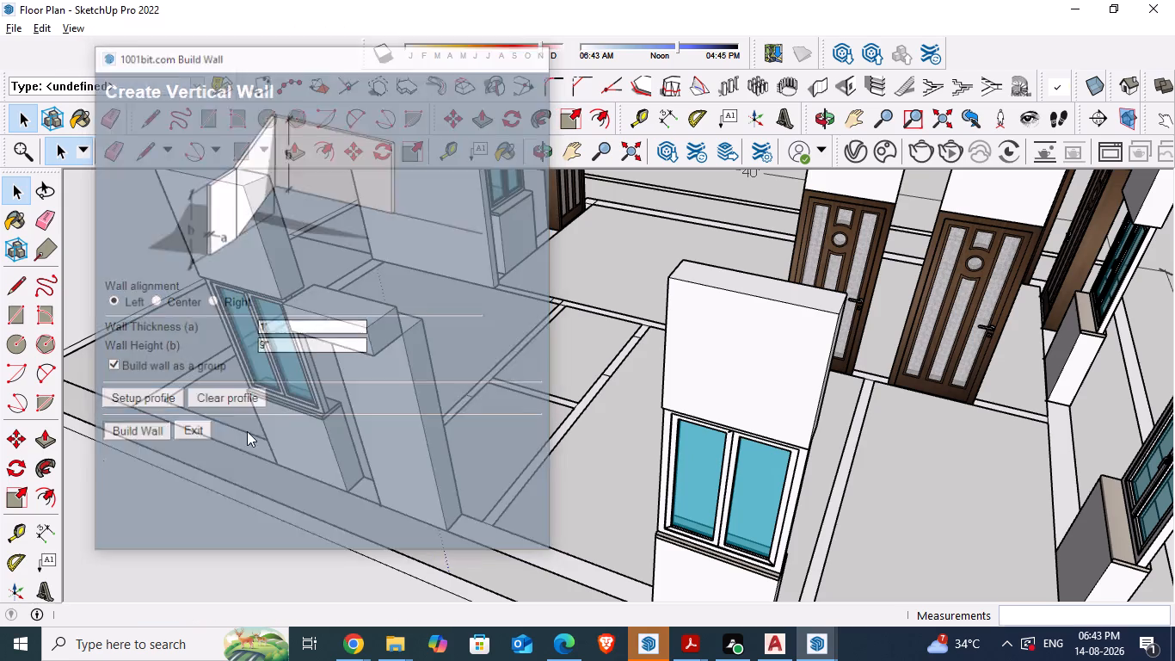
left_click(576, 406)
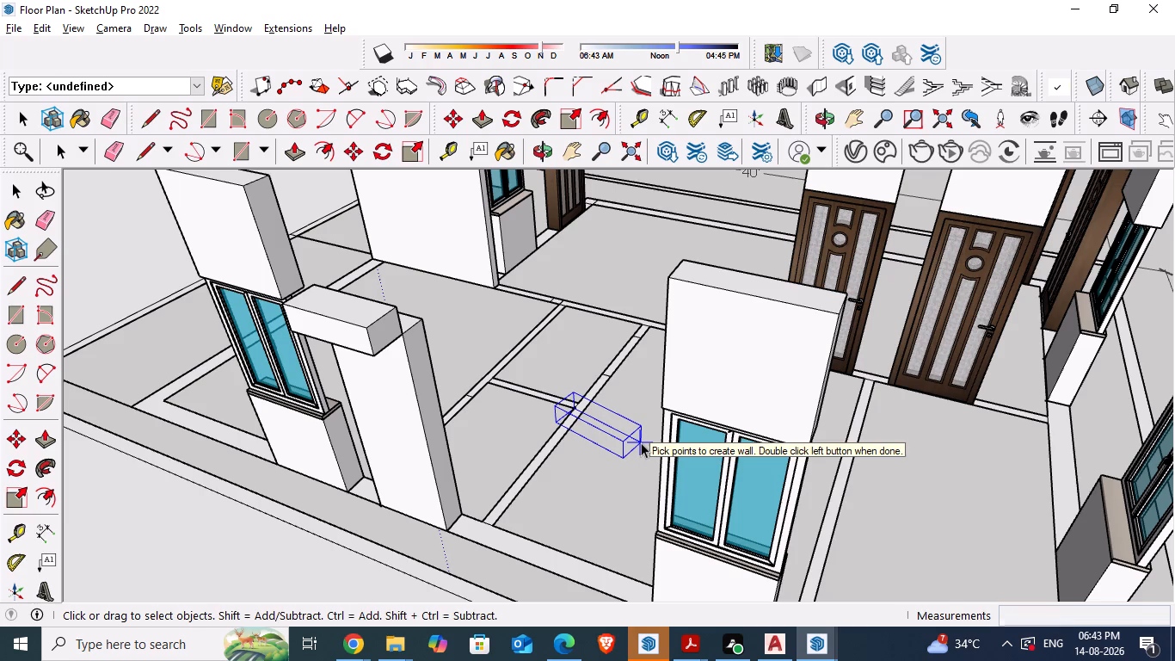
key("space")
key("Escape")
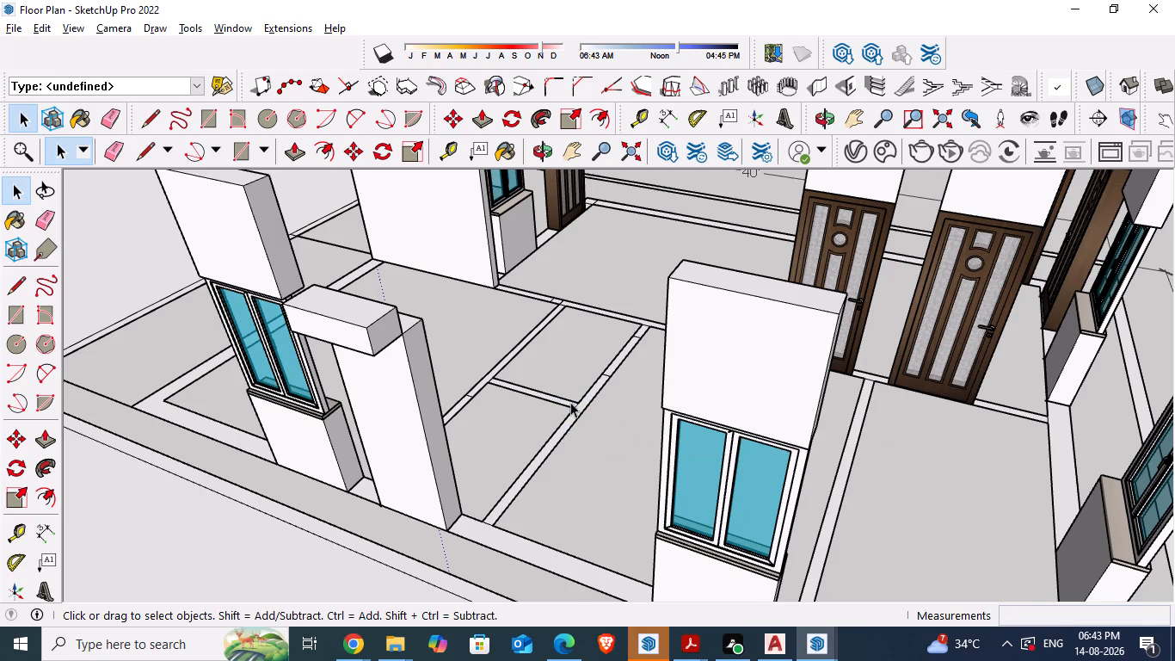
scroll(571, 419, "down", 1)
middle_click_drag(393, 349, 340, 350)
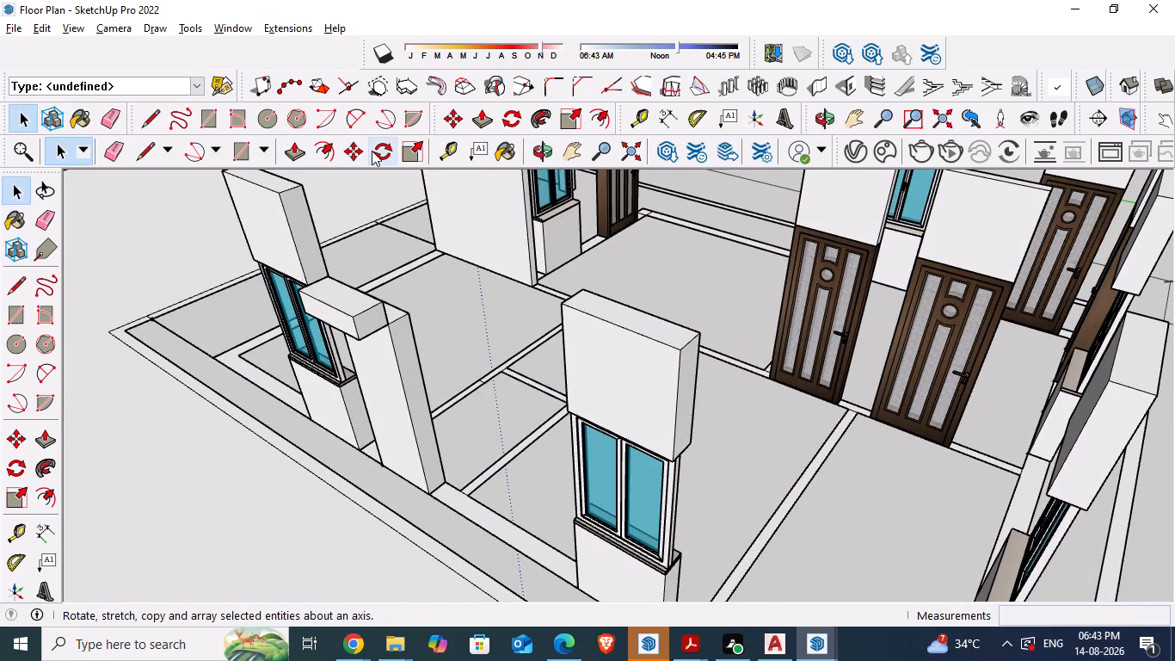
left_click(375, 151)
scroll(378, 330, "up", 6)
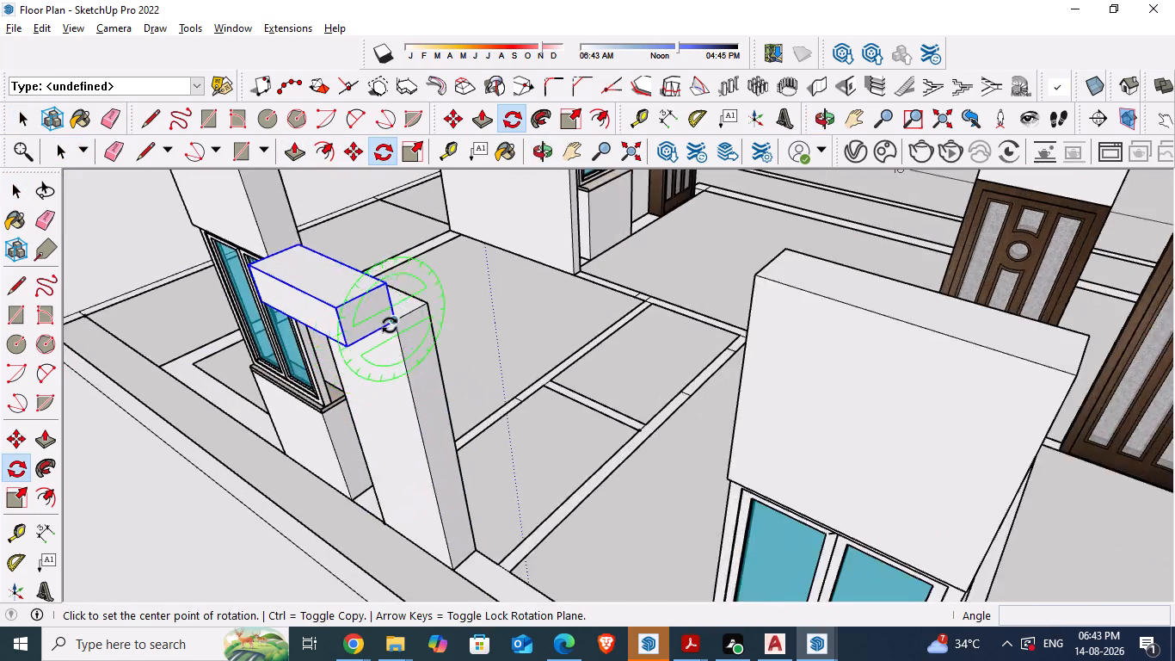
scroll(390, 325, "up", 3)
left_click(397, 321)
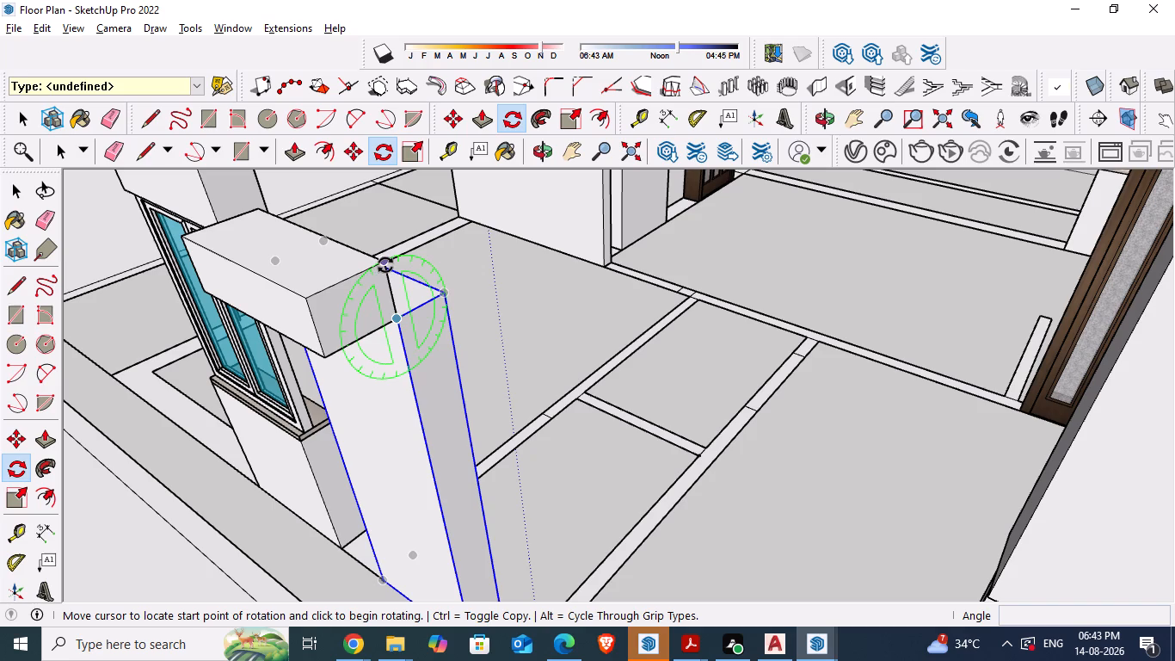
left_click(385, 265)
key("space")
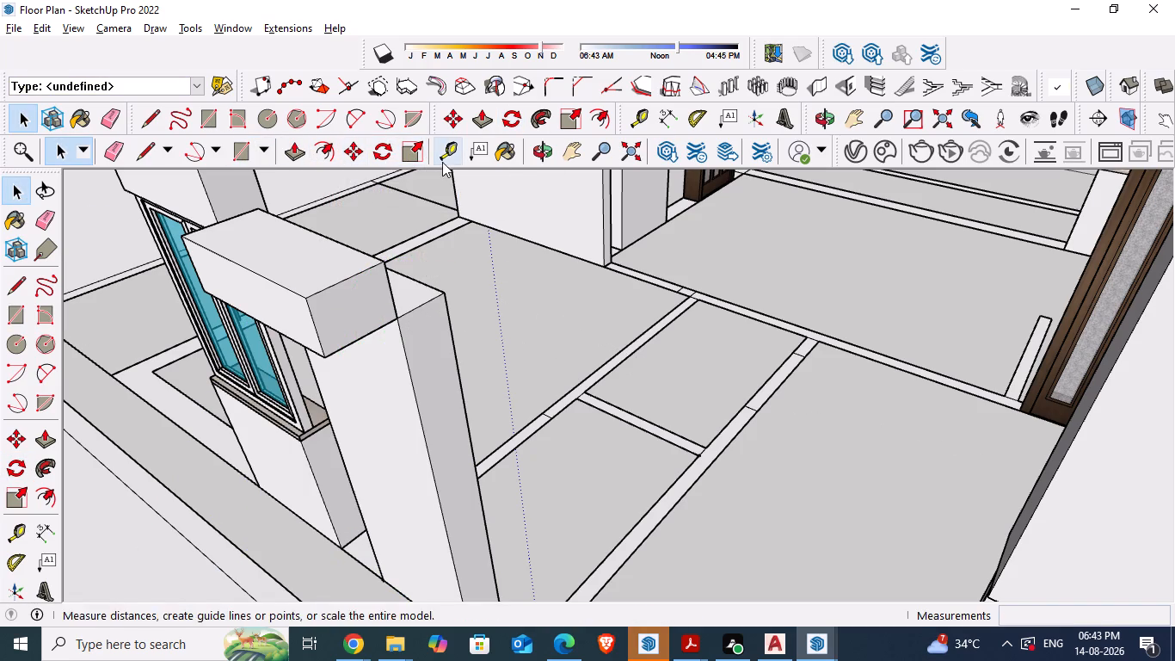
Rotate the 1' thick wall block atop the upright wall 90° about its lower outer end corner.
left_click(381, 157)
left_click(326, 355)
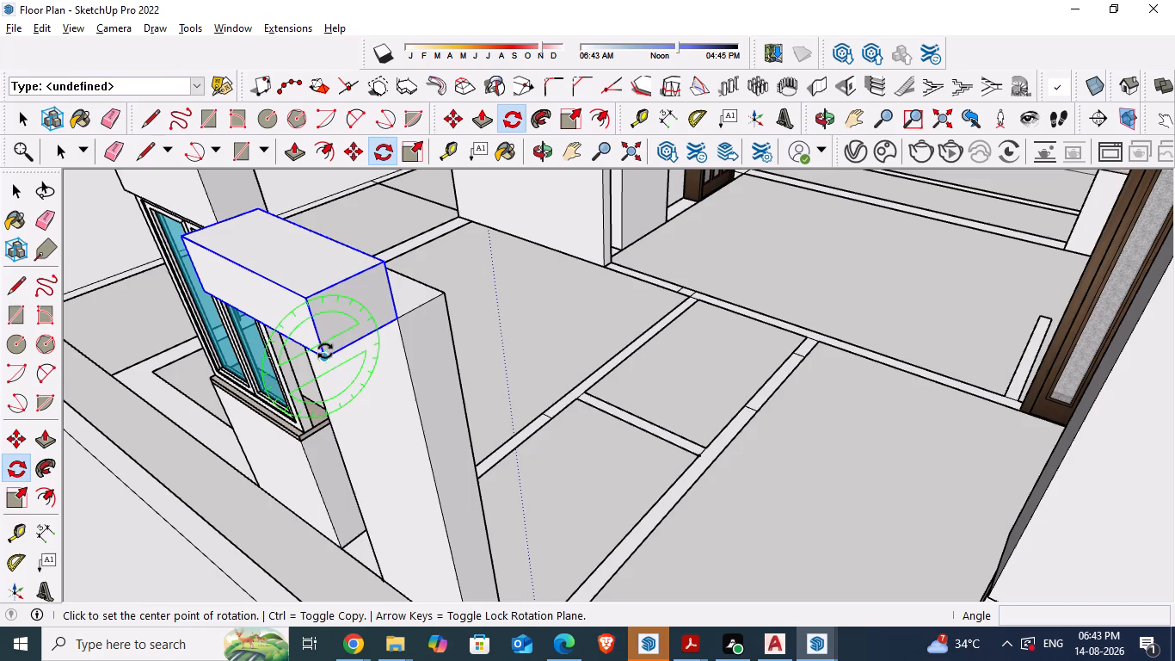
left_click(302, 297)
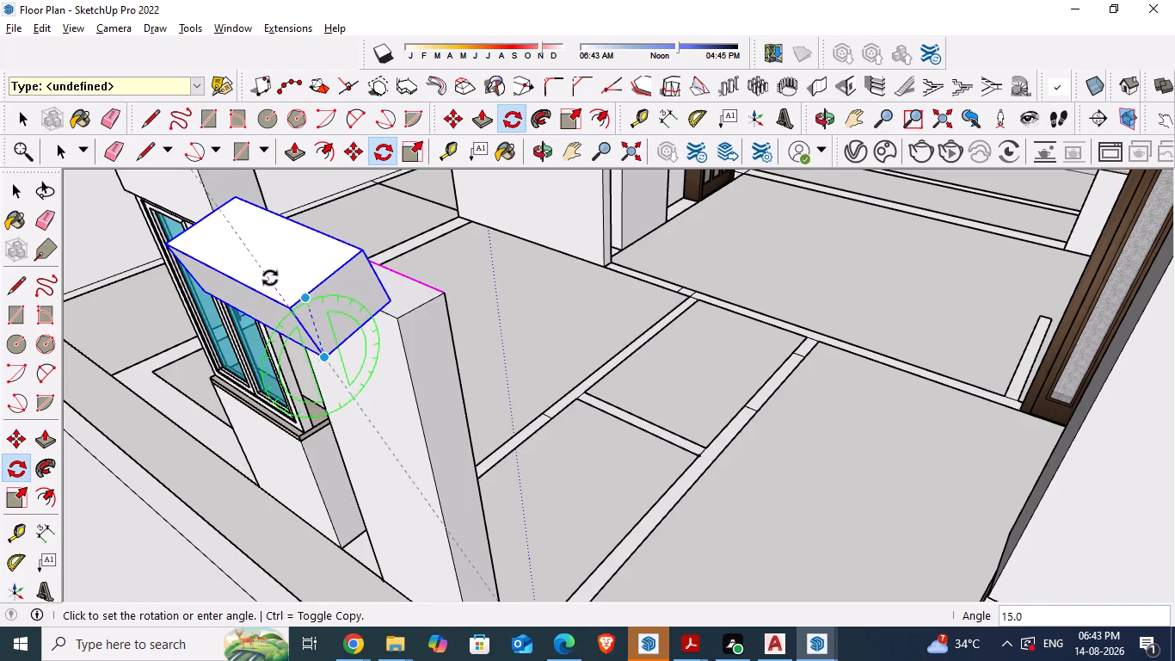
type("90")
key("Return")
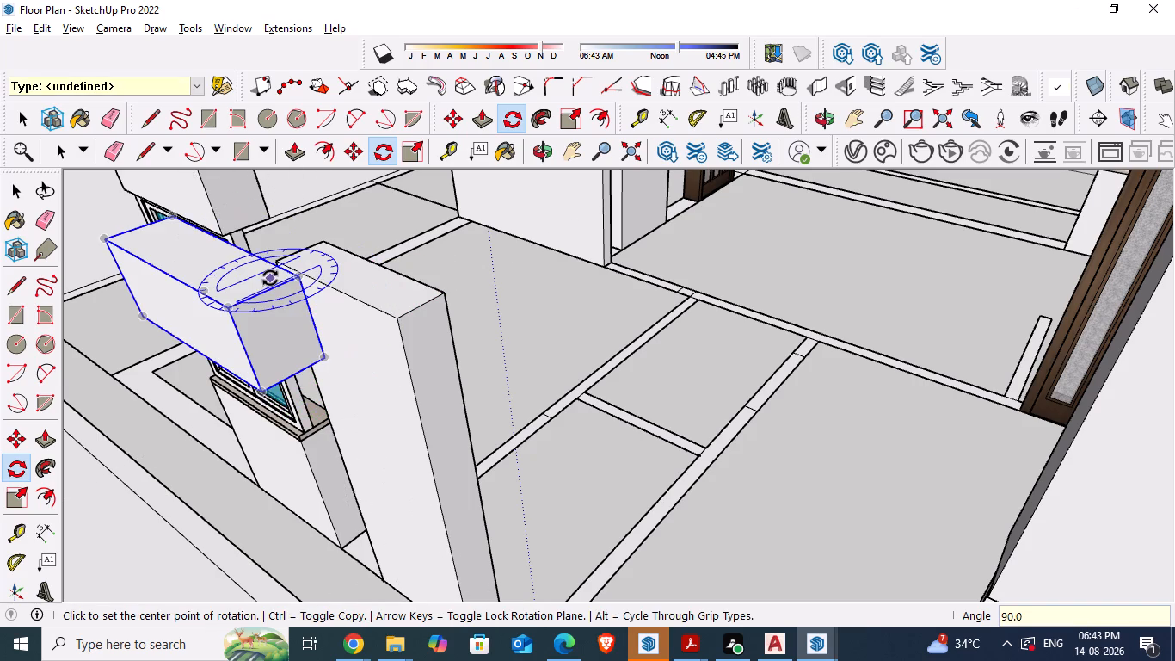
Move the rotated 1' thick wall block from the upright wall onto the adjacent window wall's top corner, extending over the opening.
key("space")
left_click(245, 351)
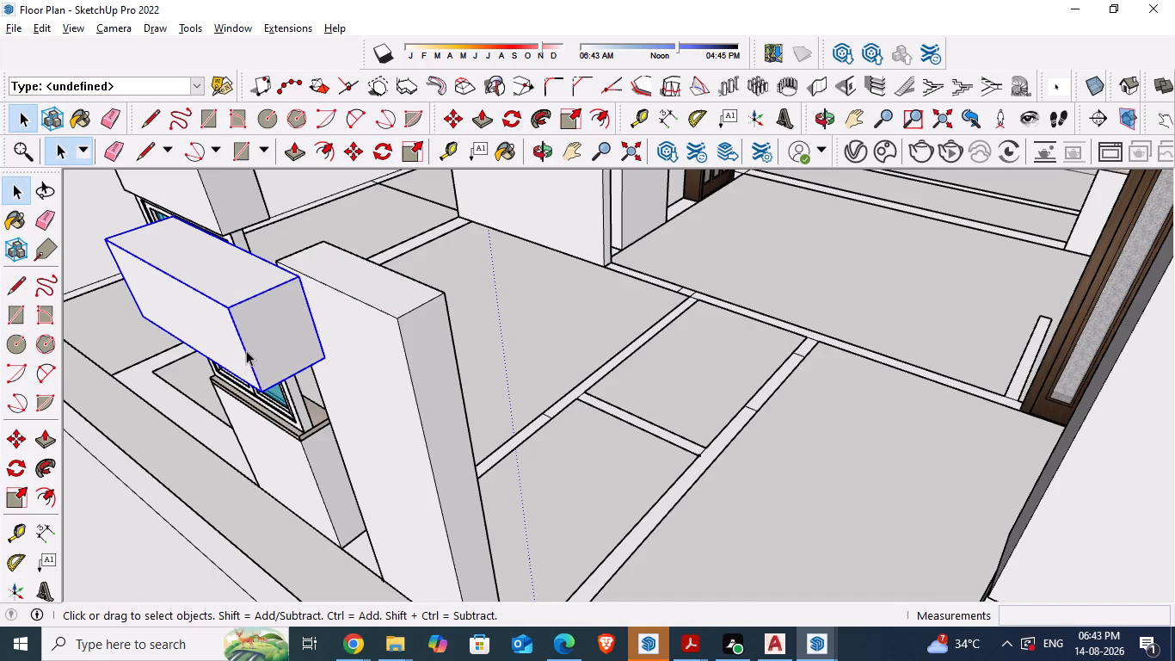
middle_click_drag(194, 451, 415, 445)
scroll(311, 480, "down", 2)
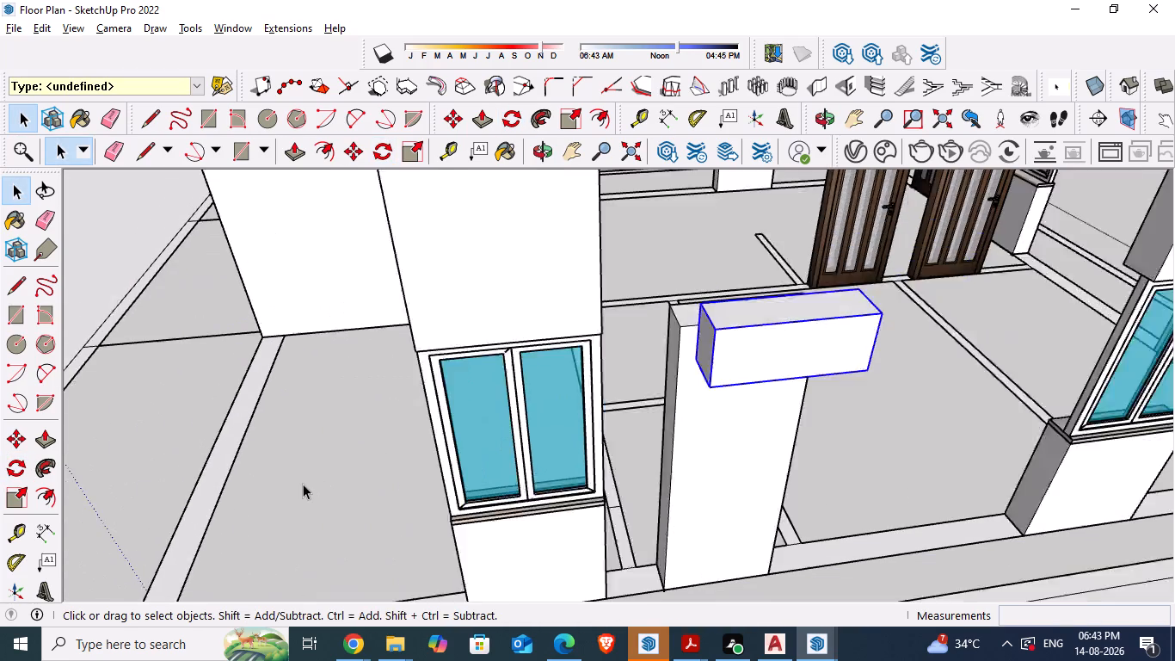
scroll(303, 484, "down", 2)
middle_click_drag(538, 420, 514, 412)
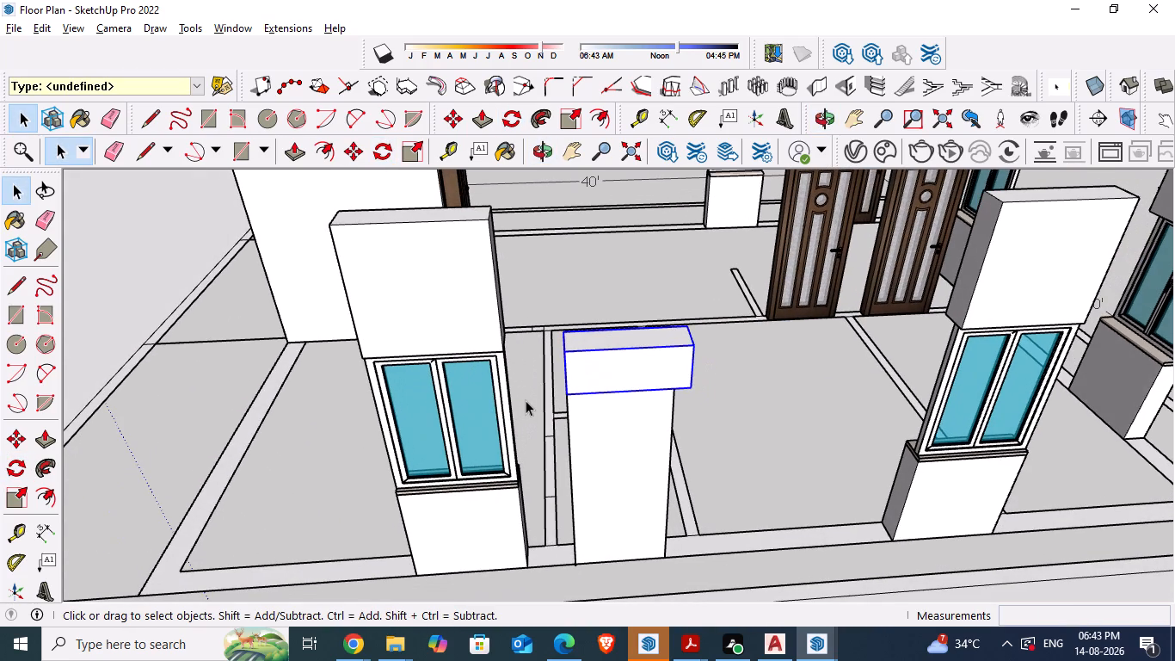
key("m")
left_click_drag(564, 354, 491, 222)
left_click(487, 222)
scroll(559, 282, "up", 2)
scroll(545, 391, "down", 2)
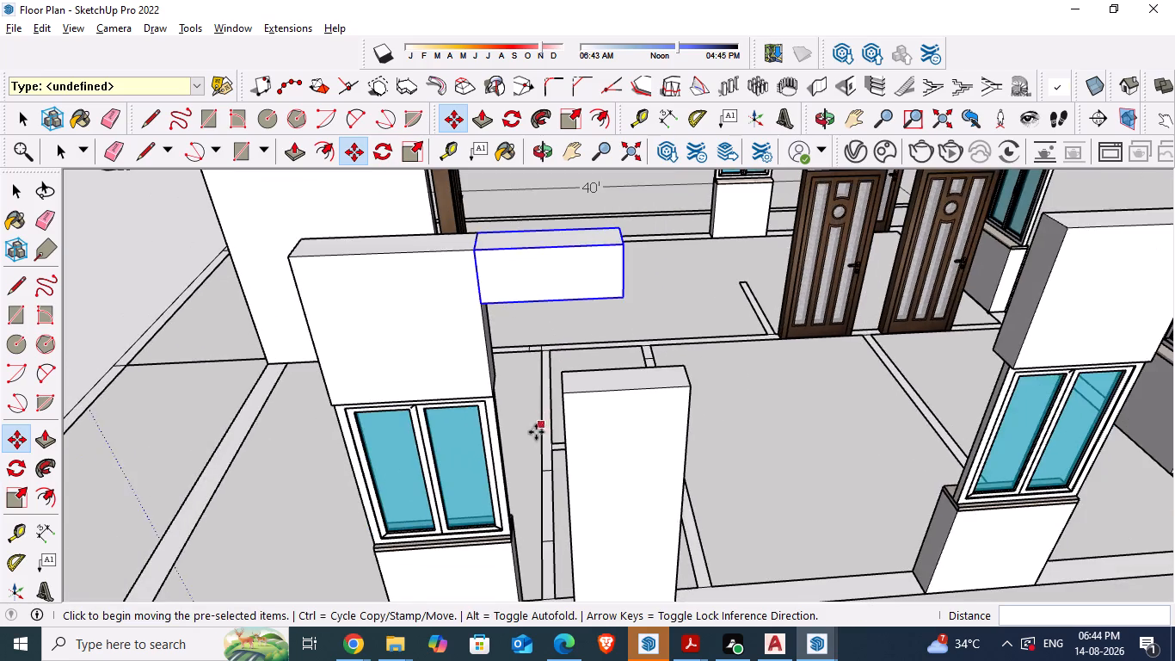
scroll(528, 442, "down", 1)
middle_click_drag(589, 392, 589, 366)
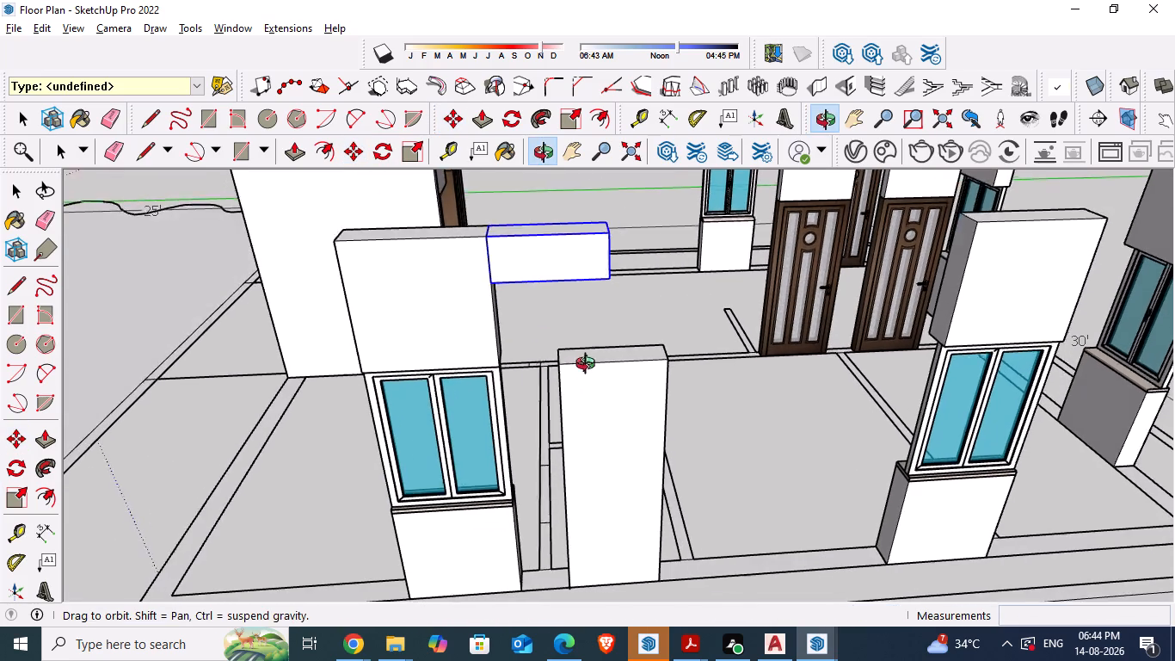
middle_click_drag(589, 366, 583, 339)
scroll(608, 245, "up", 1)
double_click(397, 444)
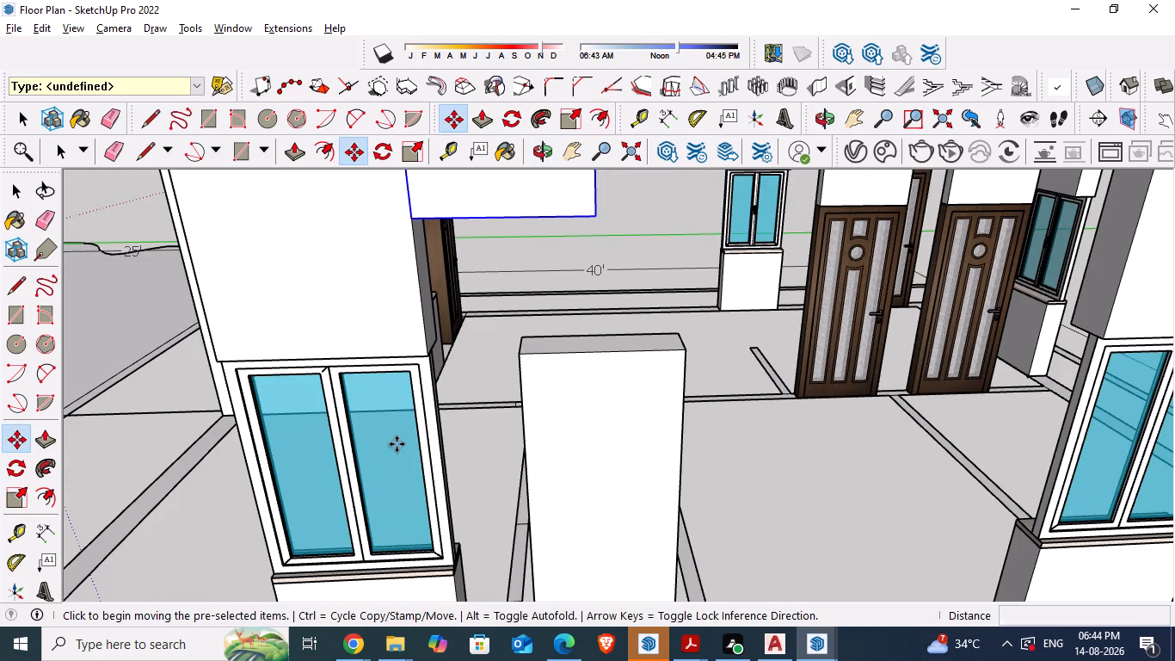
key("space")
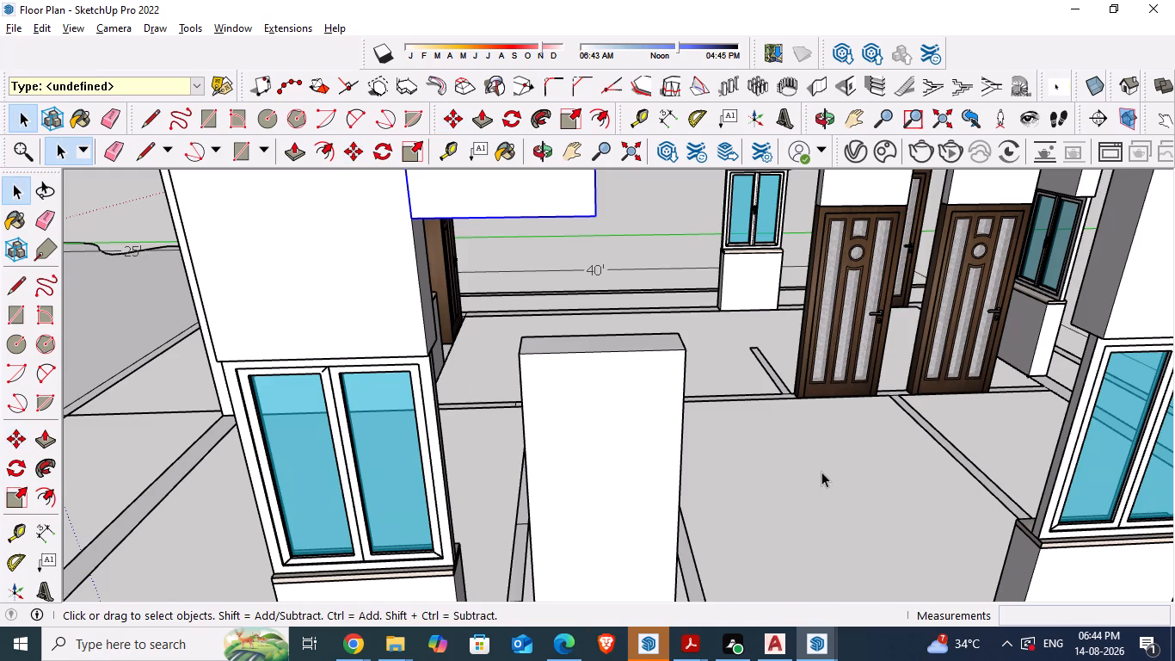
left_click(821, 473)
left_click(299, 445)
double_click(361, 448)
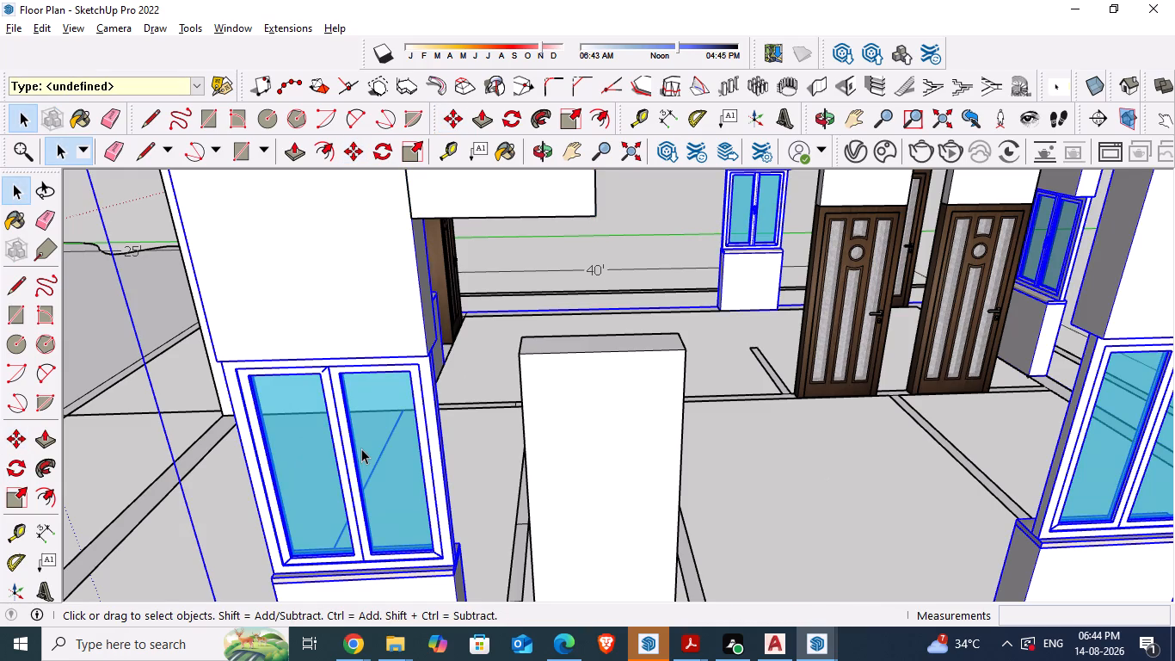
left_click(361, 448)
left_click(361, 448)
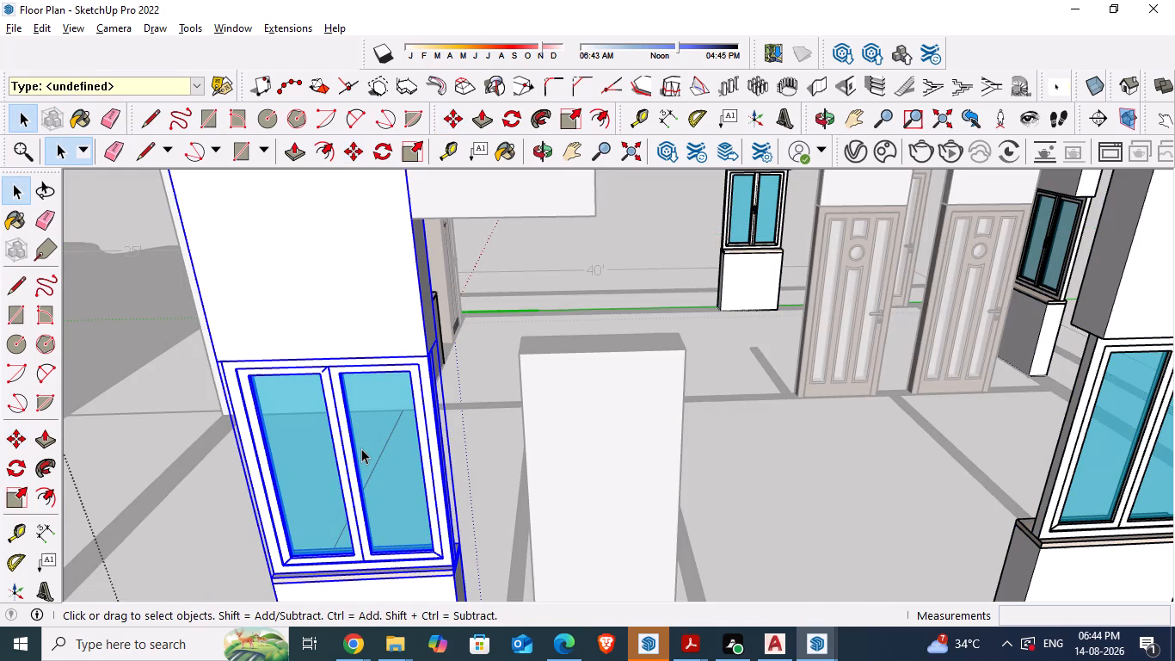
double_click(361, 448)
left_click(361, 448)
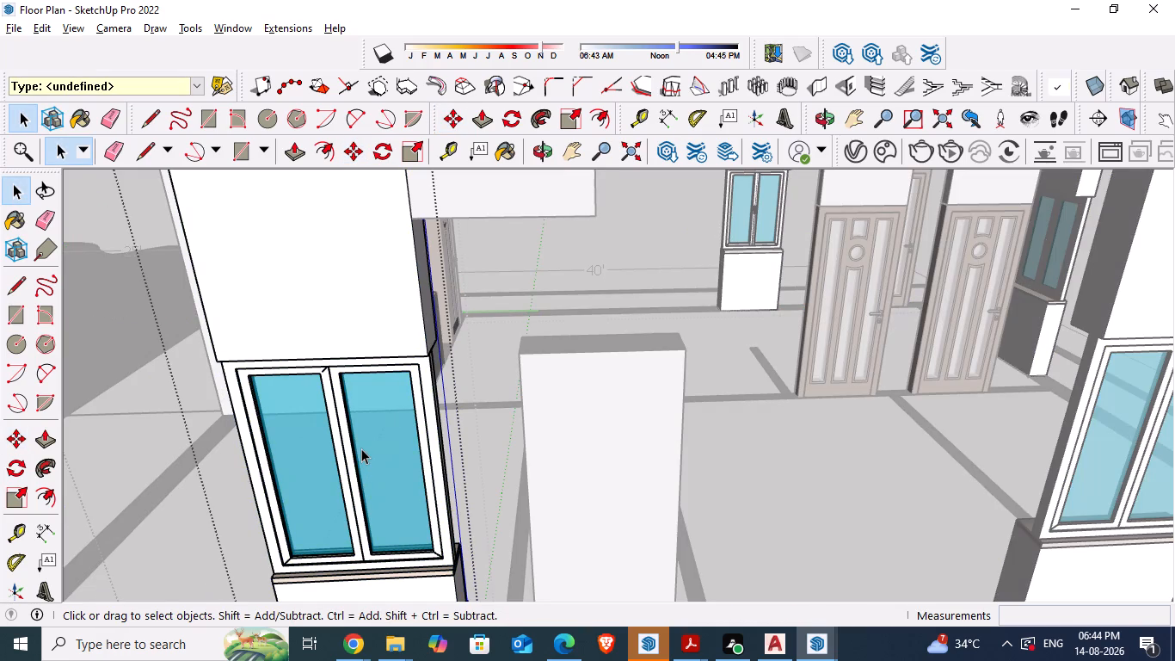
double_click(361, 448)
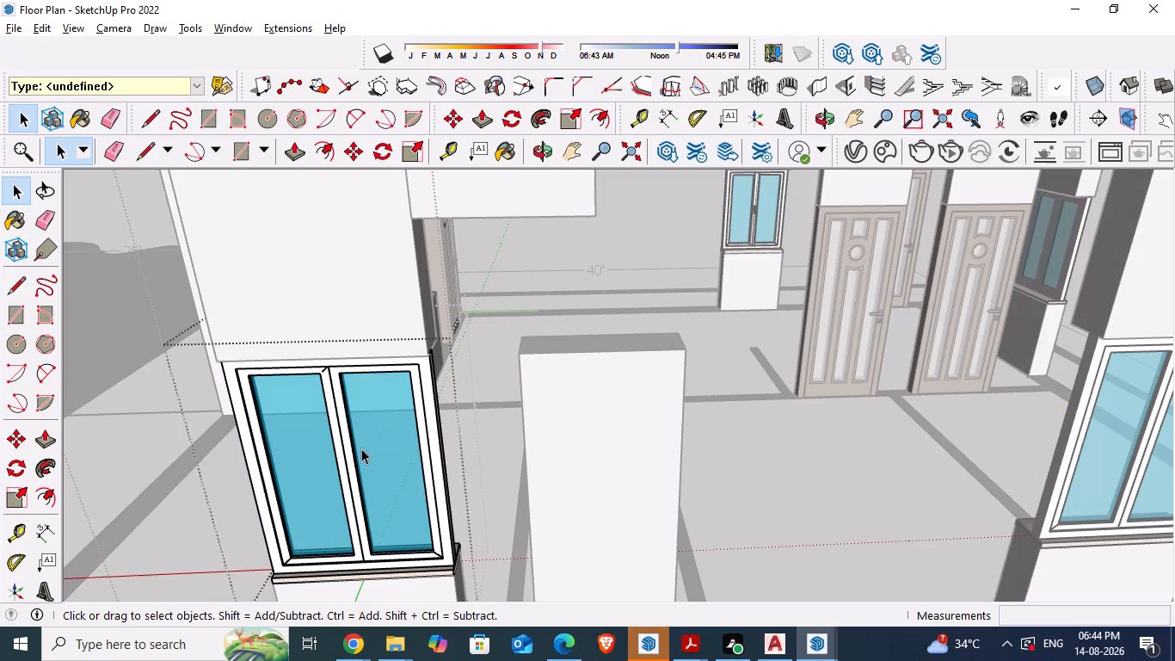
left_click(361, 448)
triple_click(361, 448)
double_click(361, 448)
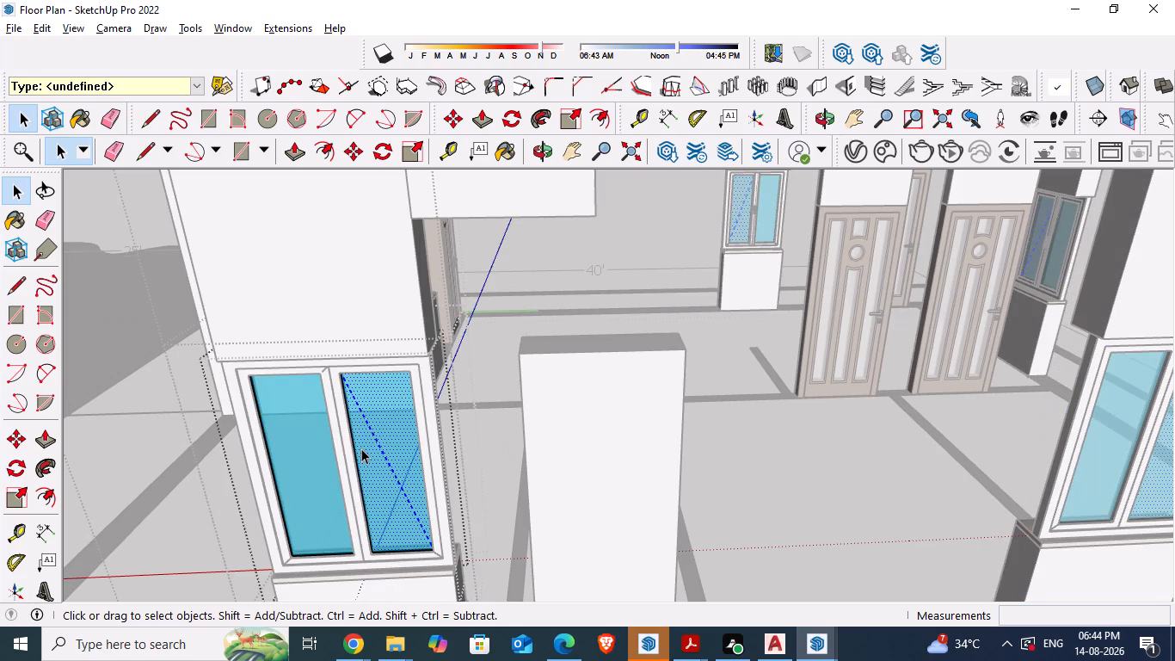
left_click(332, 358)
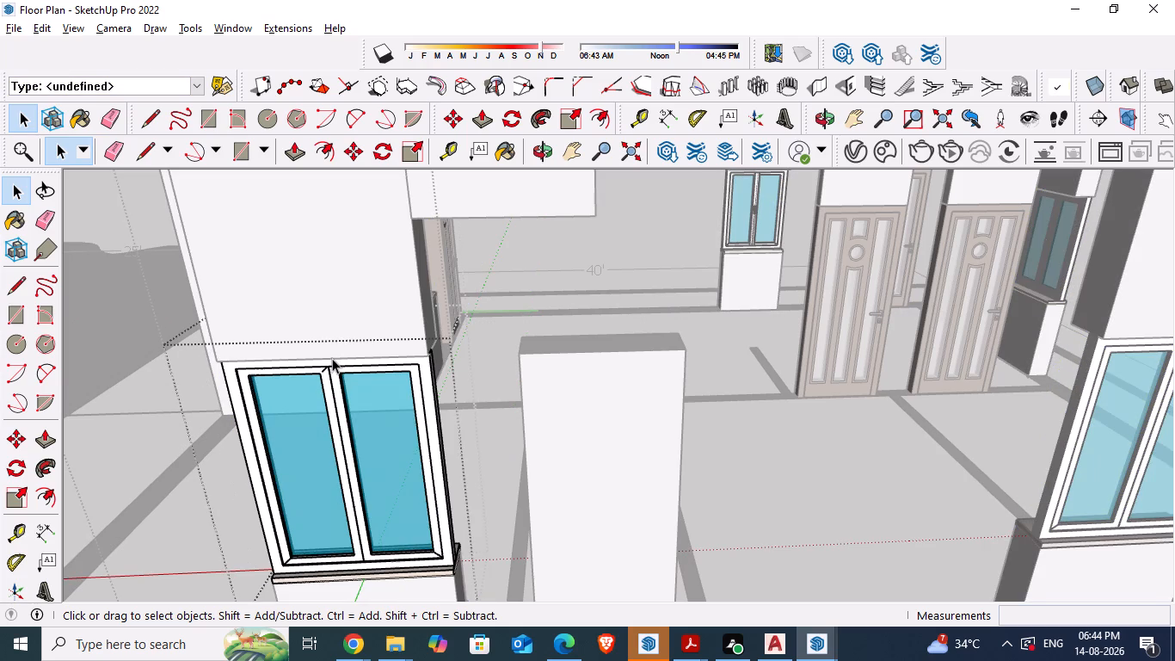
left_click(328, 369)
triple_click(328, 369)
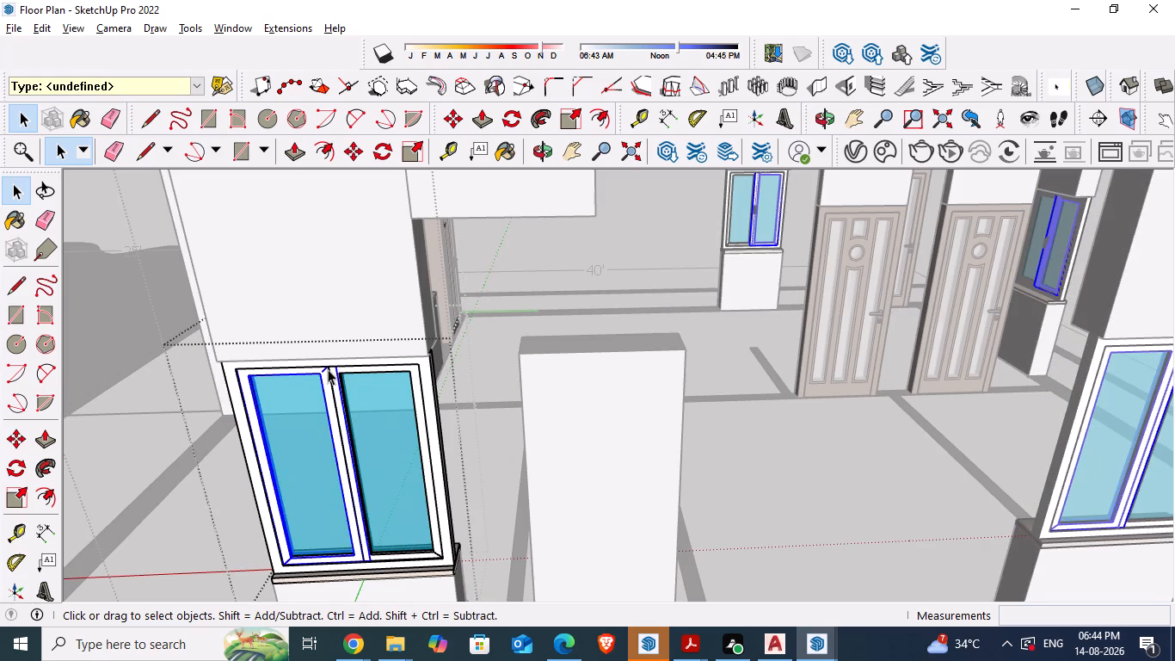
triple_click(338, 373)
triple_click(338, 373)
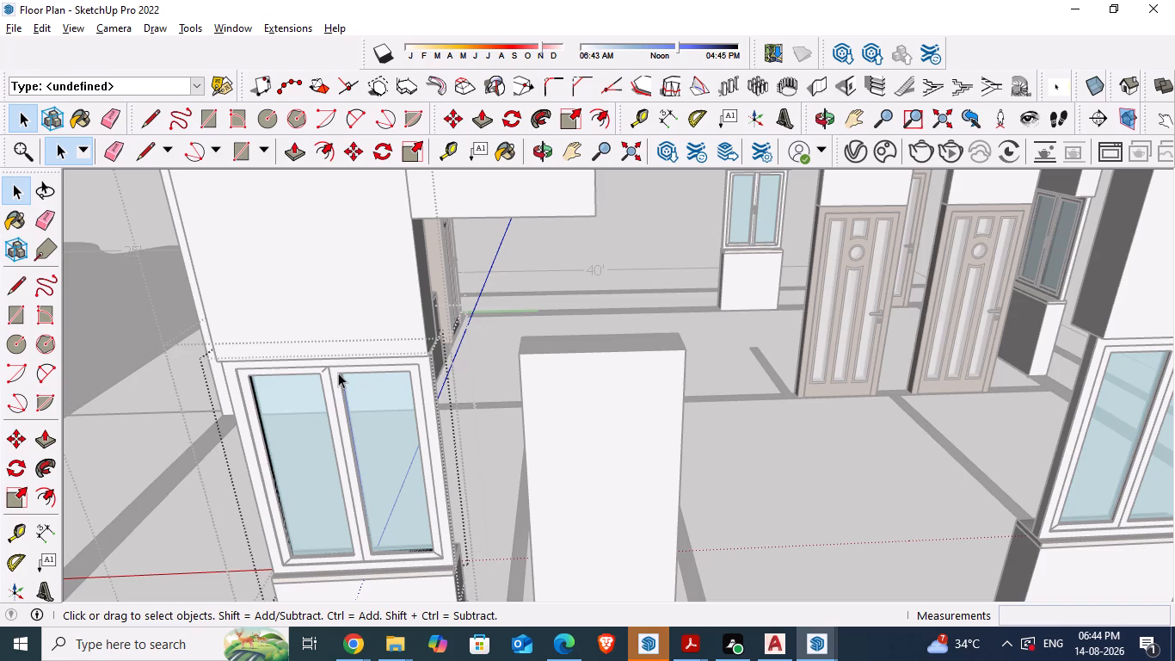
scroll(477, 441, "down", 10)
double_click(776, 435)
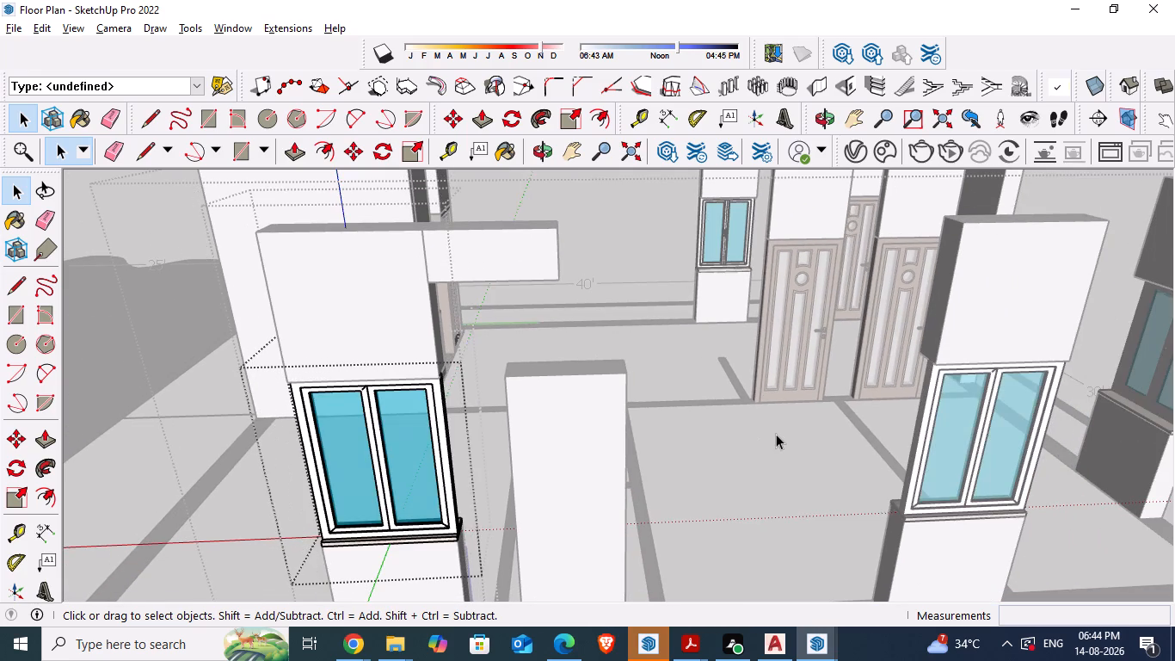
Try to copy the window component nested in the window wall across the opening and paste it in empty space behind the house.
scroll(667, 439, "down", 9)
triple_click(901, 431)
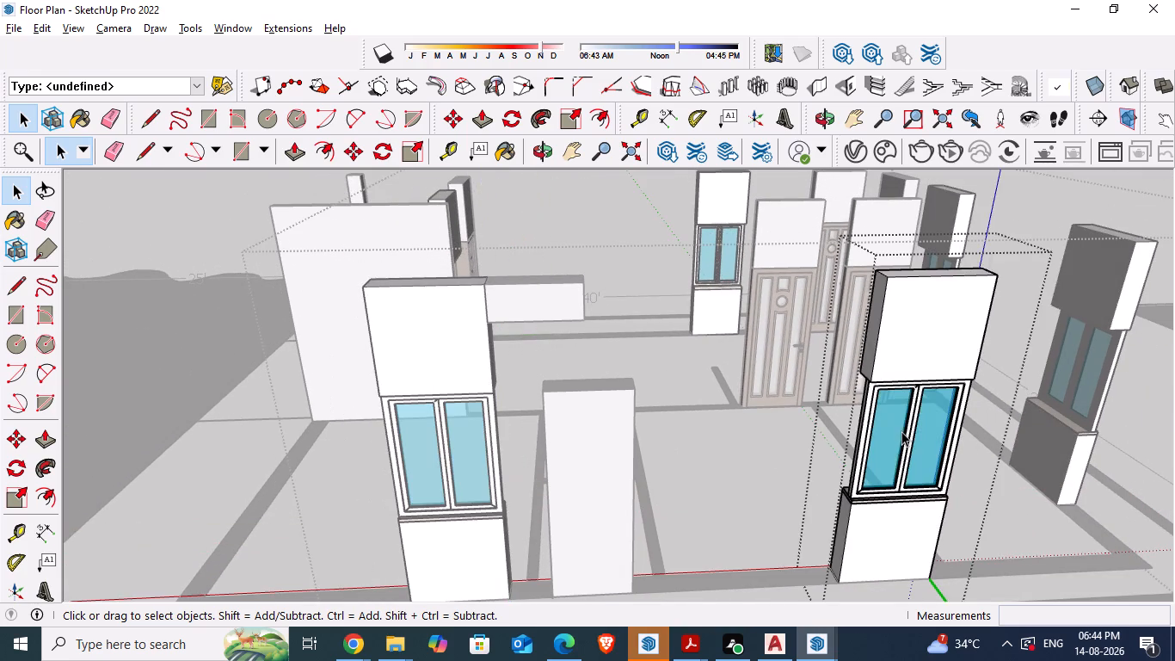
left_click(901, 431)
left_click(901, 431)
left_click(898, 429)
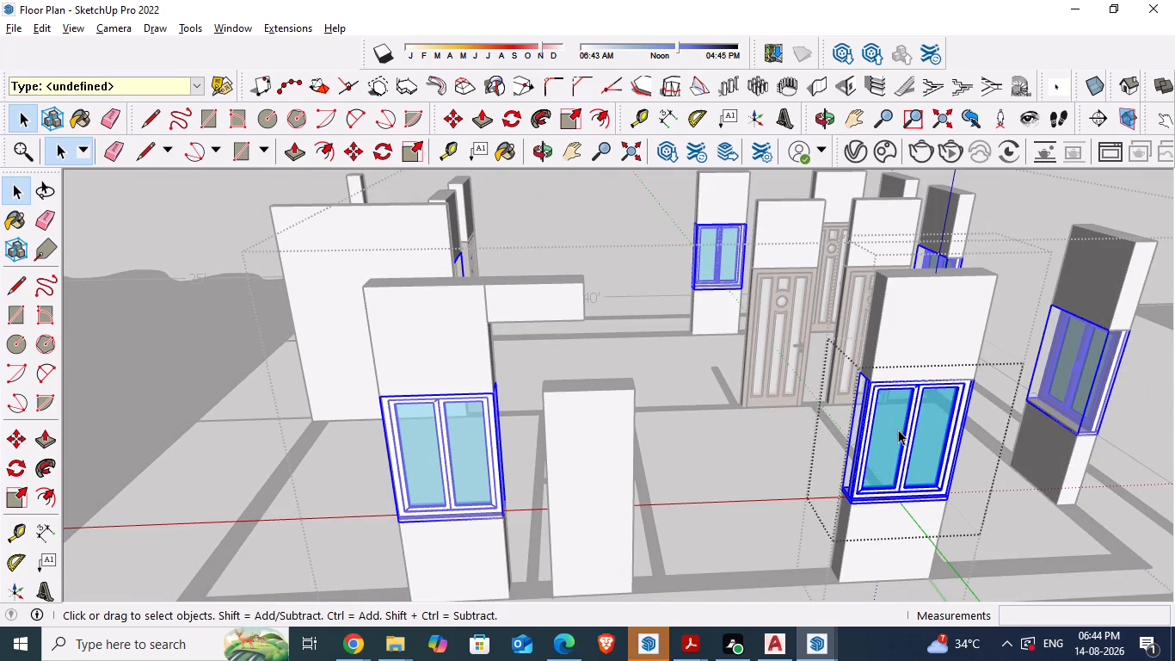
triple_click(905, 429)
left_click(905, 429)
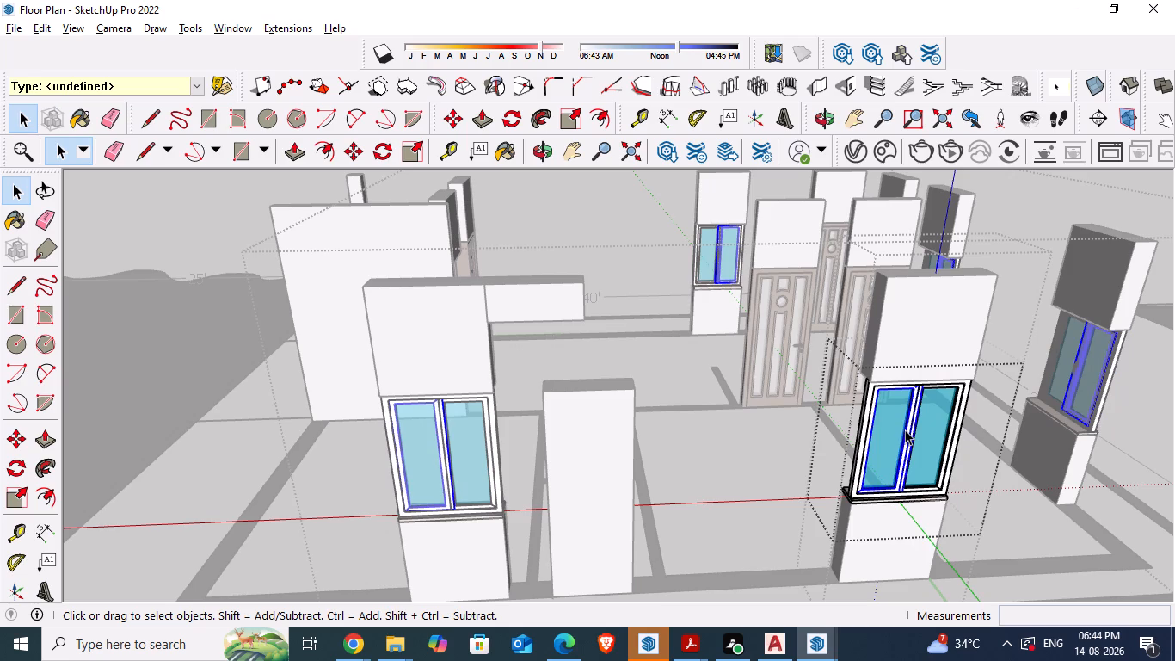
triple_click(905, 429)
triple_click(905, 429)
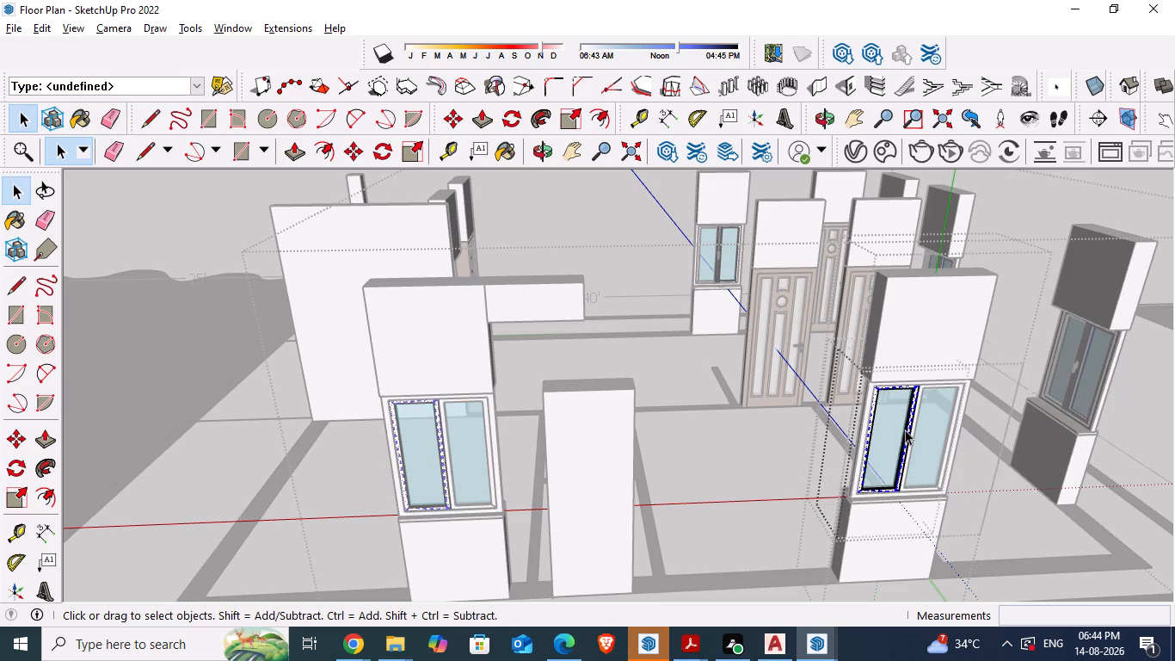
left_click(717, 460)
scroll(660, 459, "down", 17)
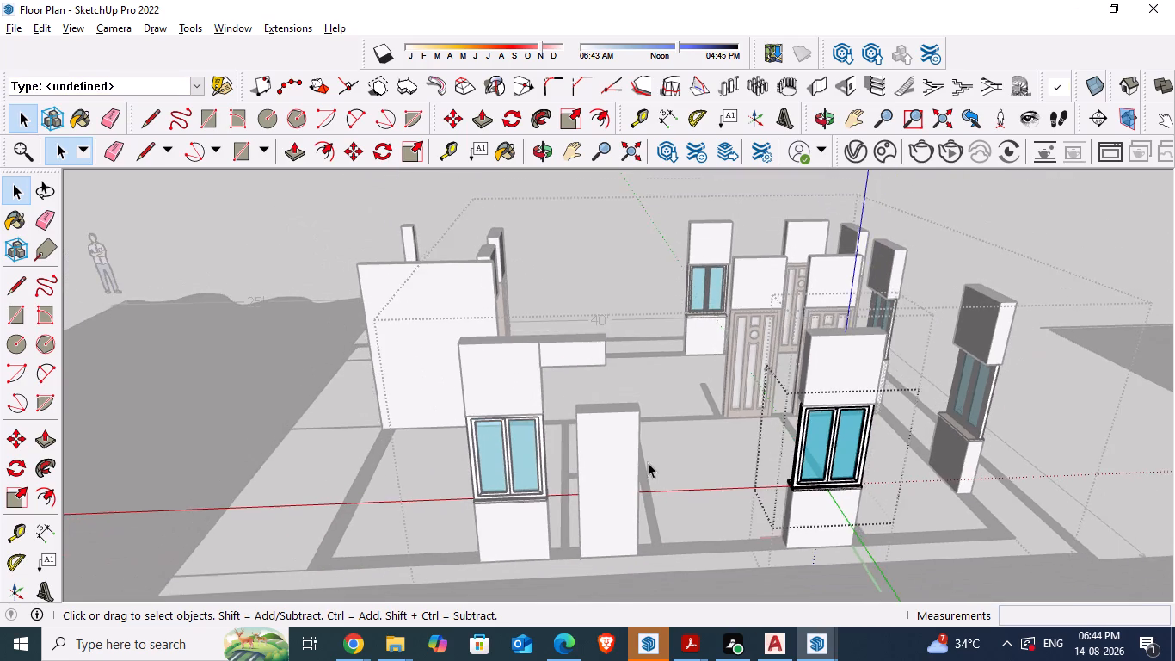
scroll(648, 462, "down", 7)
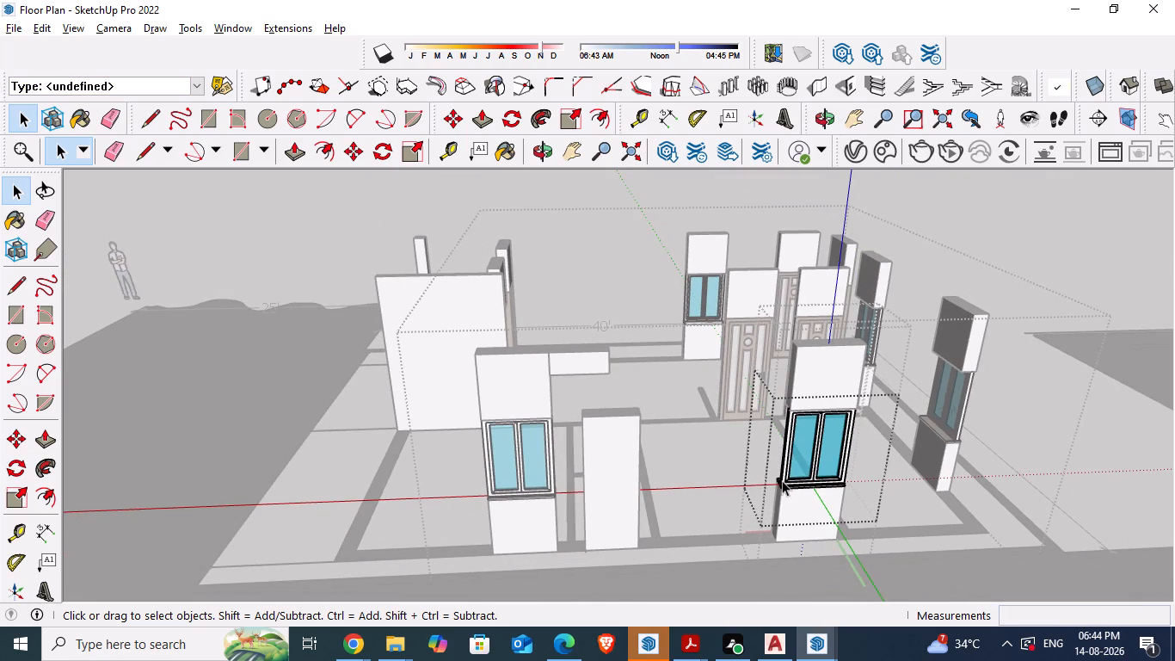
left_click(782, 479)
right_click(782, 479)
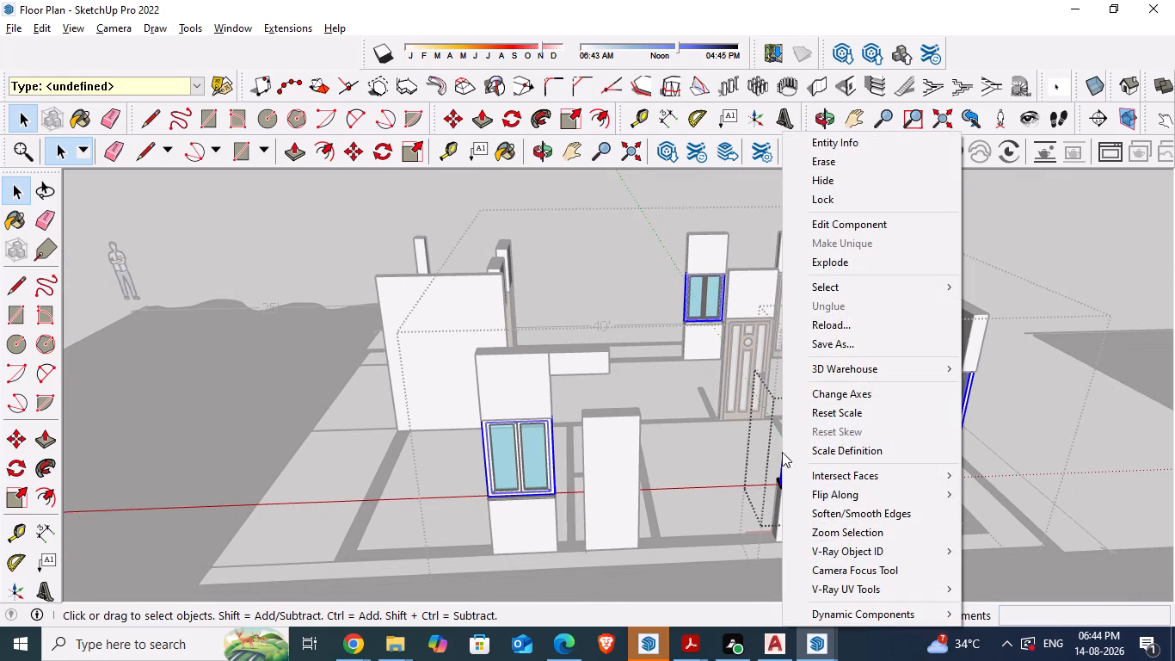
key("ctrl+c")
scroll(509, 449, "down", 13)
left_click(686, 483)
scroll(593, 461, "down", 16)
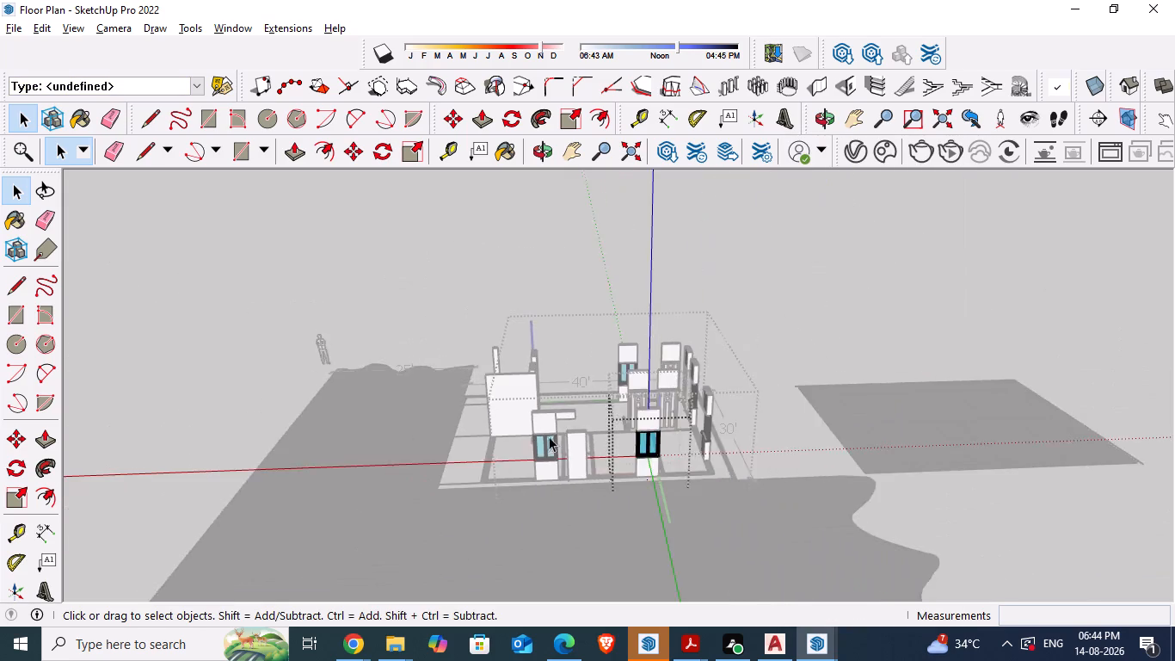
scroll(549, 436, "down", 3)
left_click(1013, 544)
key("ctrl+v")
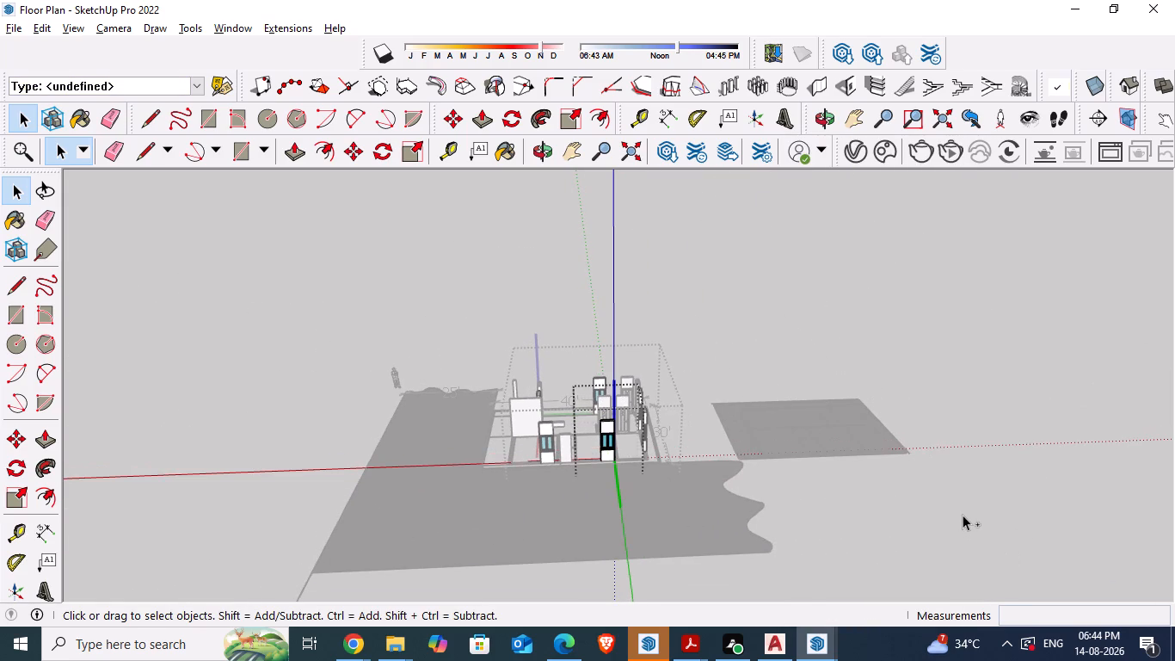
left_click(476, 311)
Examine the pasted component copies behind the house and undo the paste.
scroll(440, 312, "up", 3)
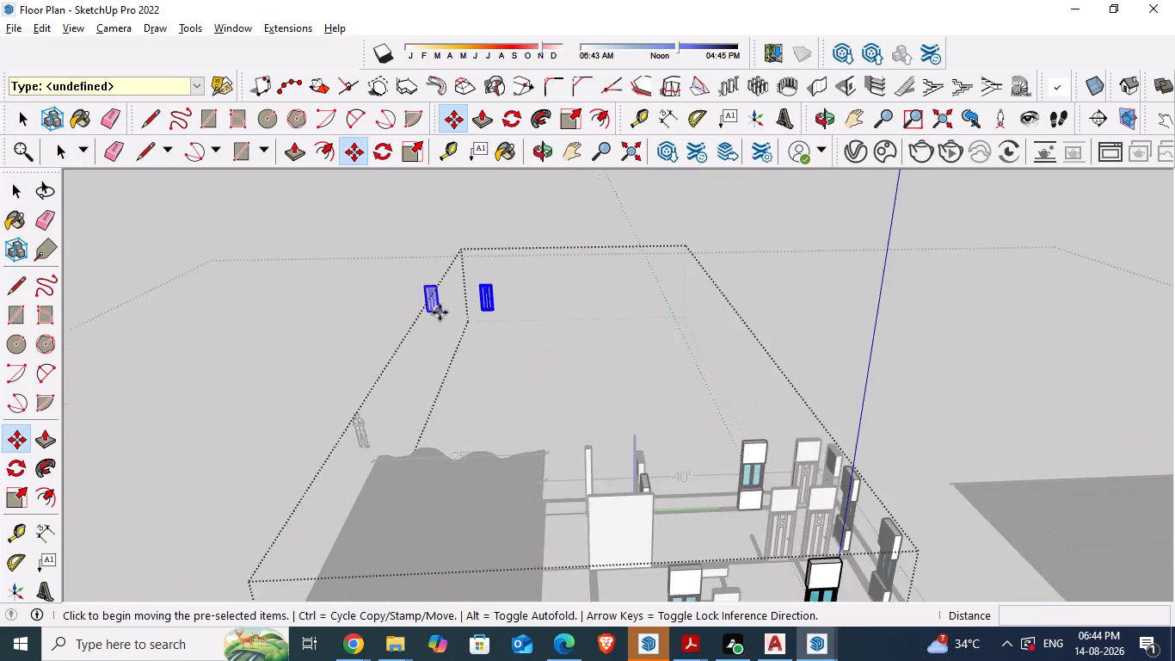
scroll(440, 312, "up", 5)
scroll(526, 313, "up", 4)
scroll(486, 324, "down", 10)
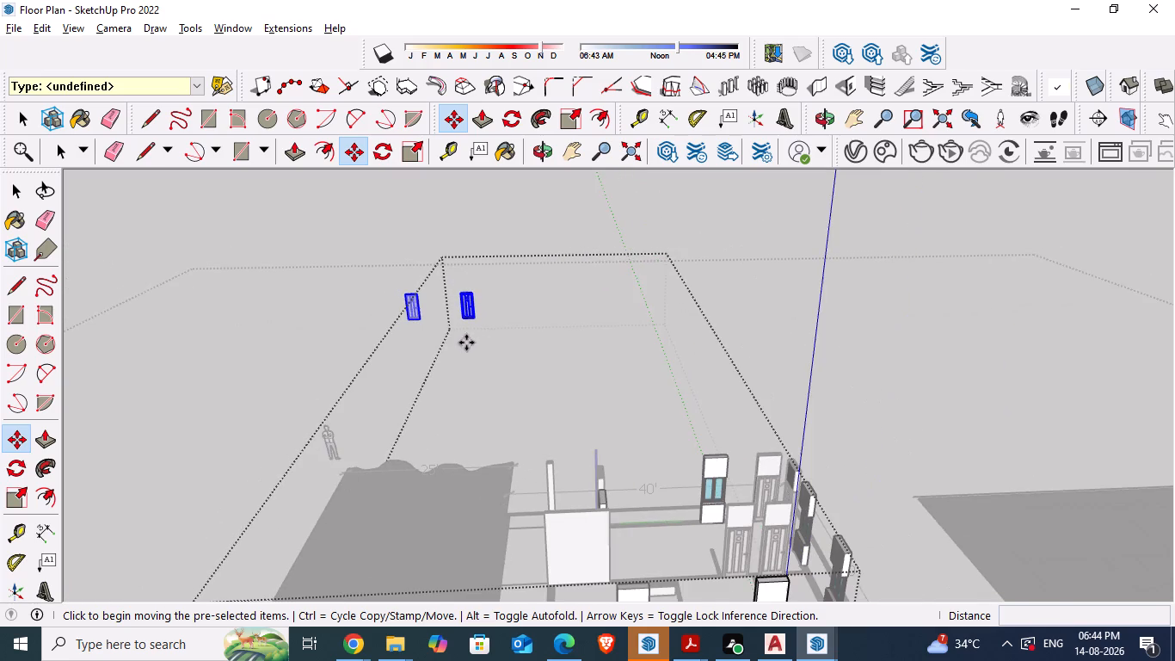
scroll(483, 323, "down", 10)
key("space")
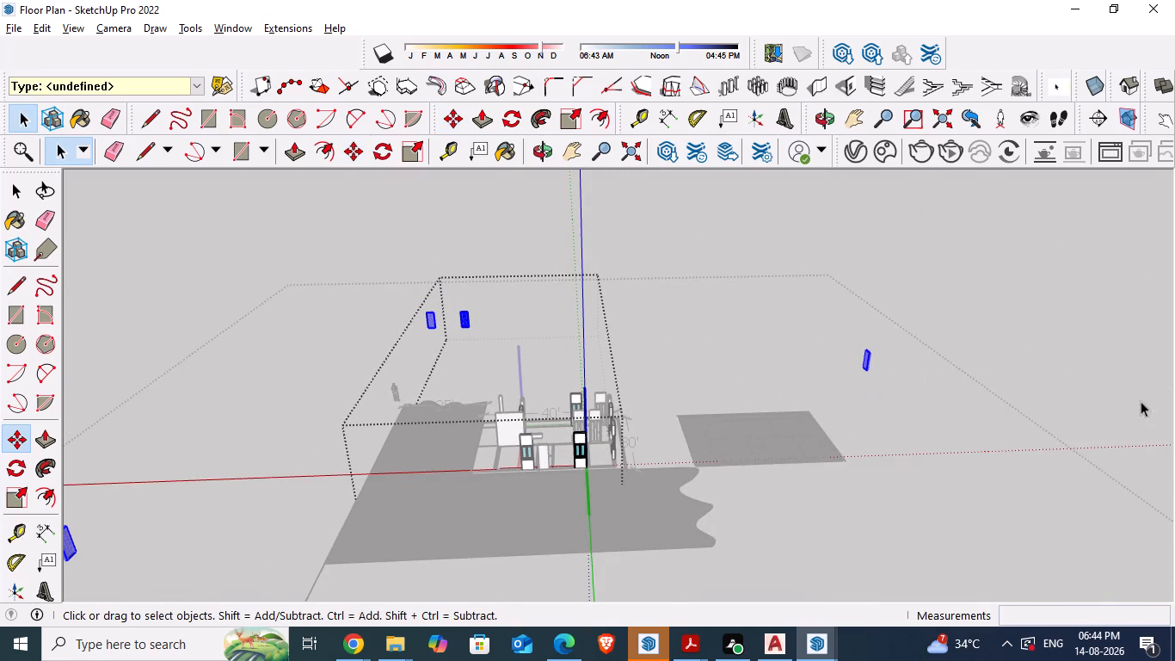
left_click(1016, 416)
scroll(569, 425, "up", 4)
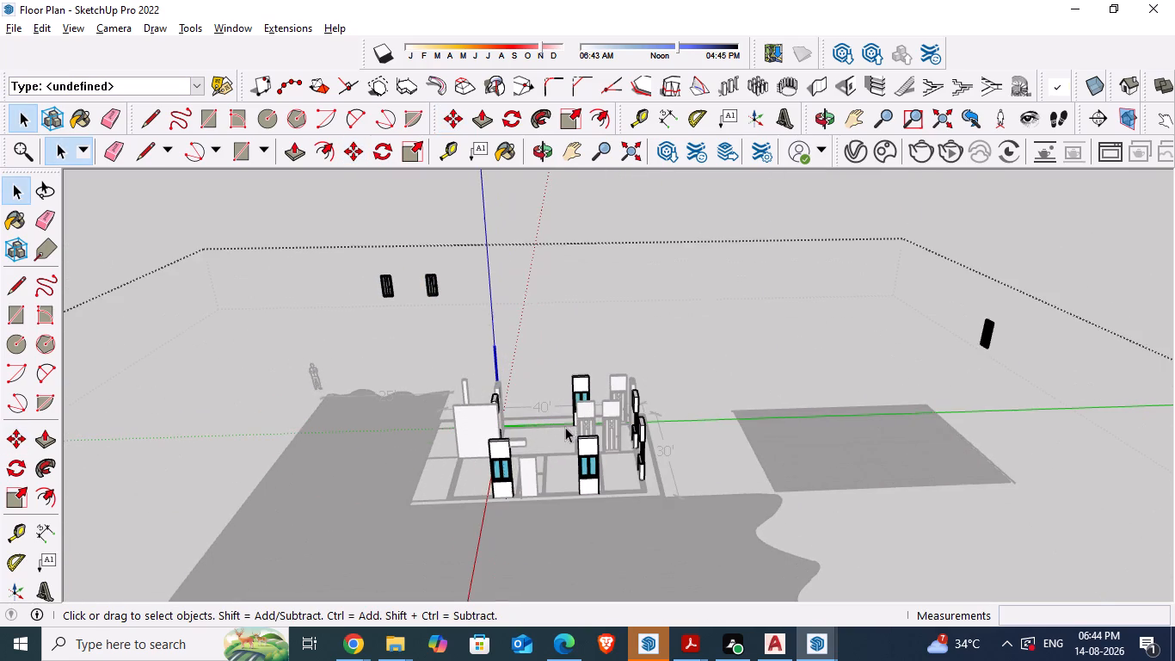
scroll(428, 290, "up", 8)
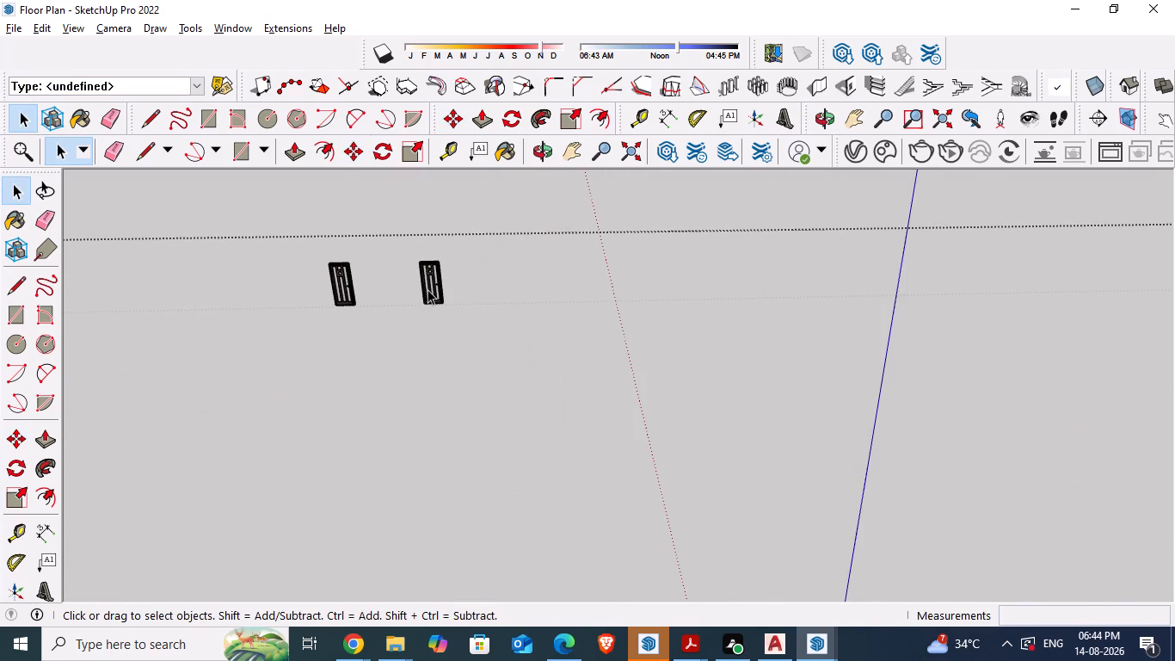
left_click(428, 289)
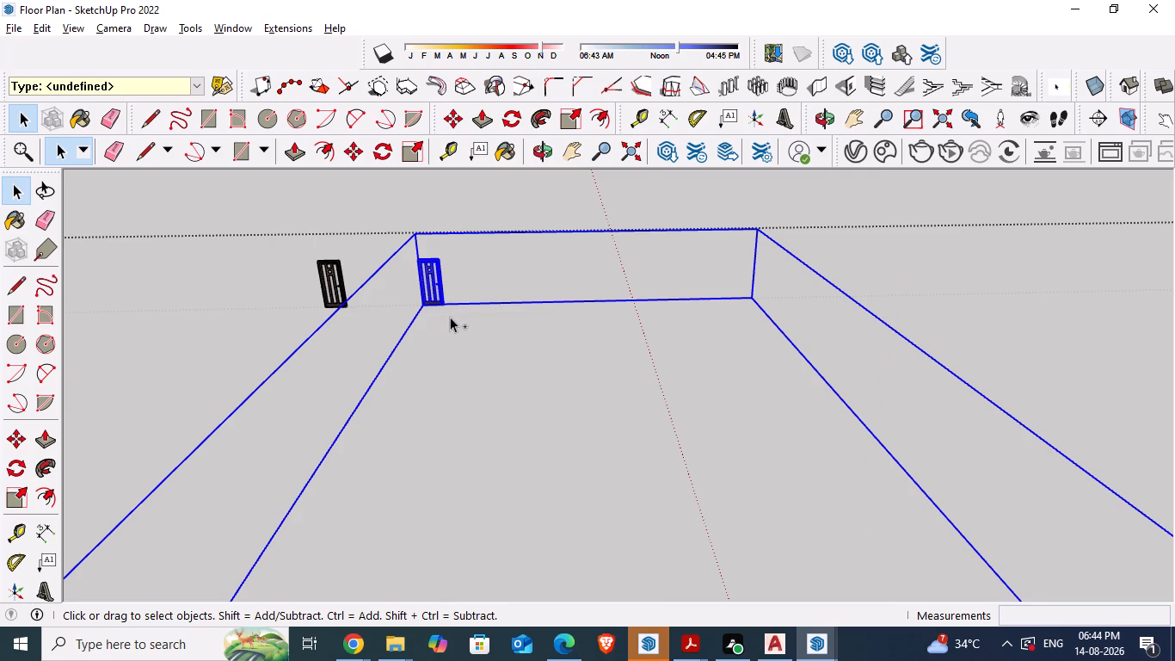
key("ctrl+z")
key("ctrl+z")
Fit the entire model in view and leave the nested component being edited.
scroll(467, 334, "down", 15)
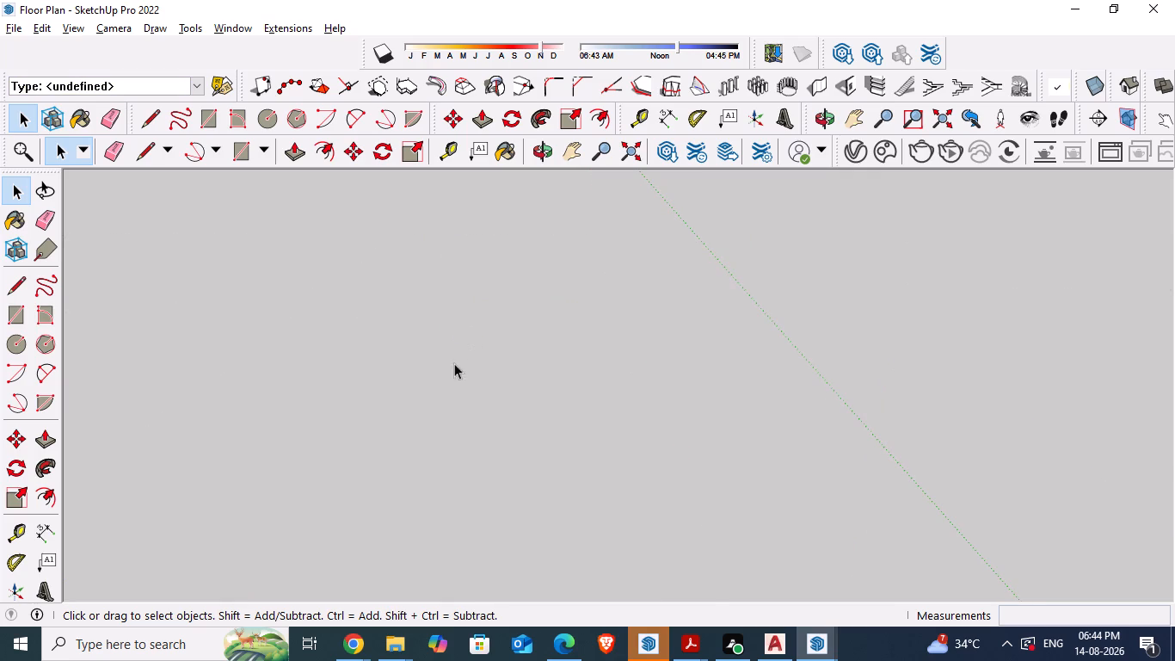
scroll(454, 363, "down", 13)
scroll(664, 219, "down", 7)
scroll(554, 330, "down", 5)
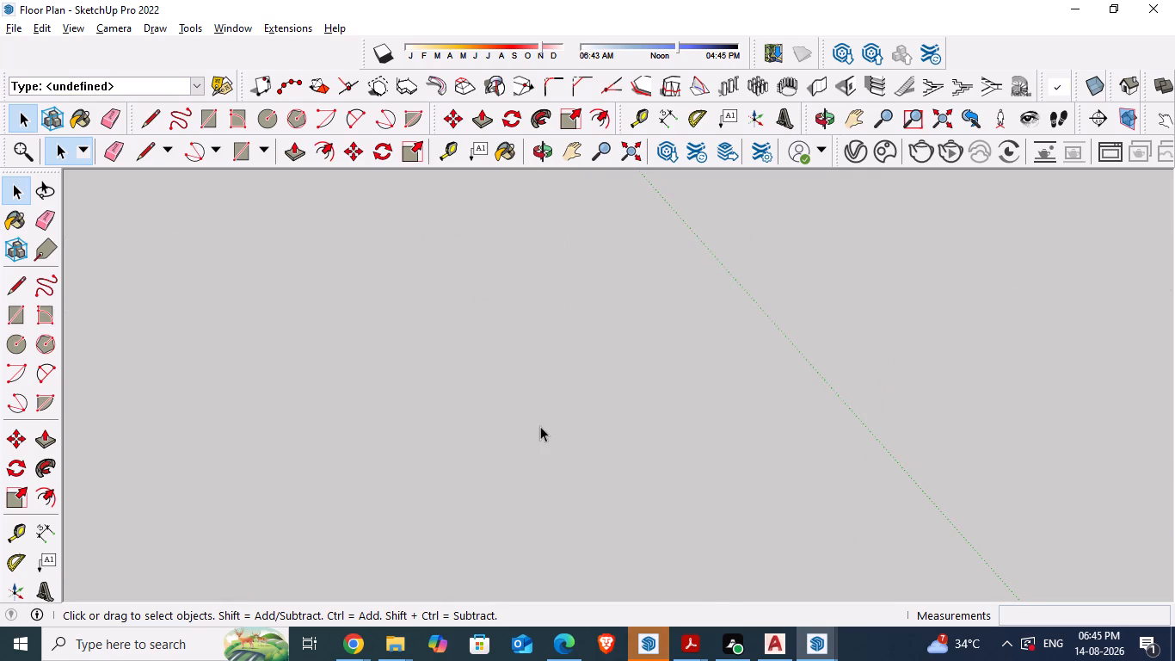
left_click(540, 426)
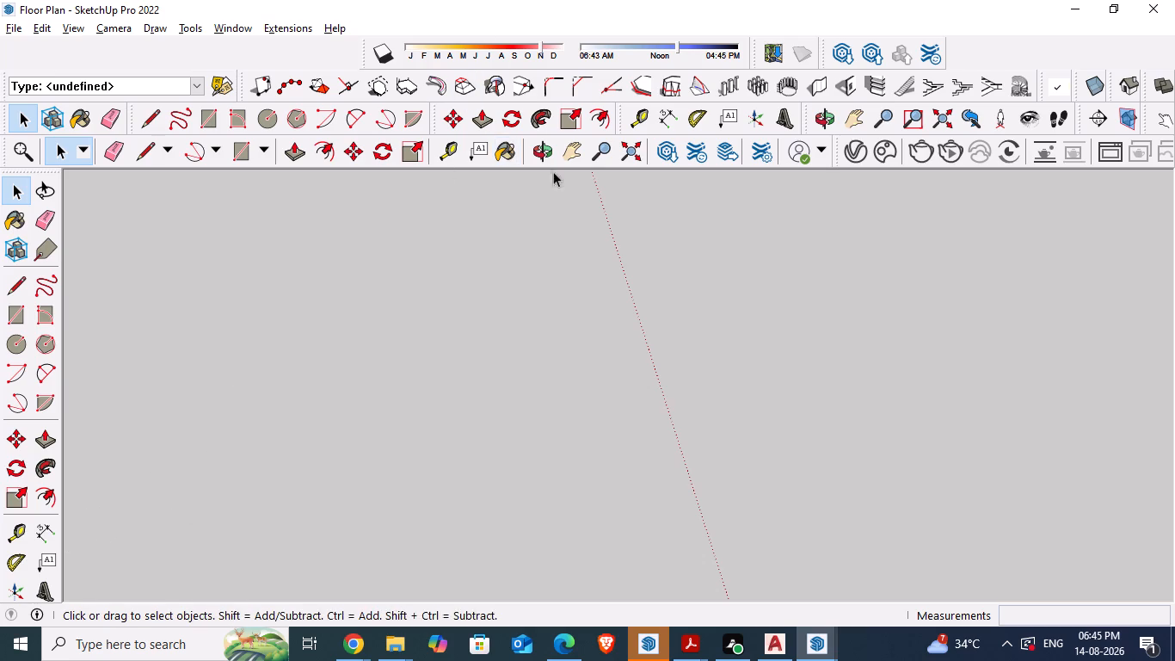
left_click(637, 151)
left_click(601, 485)
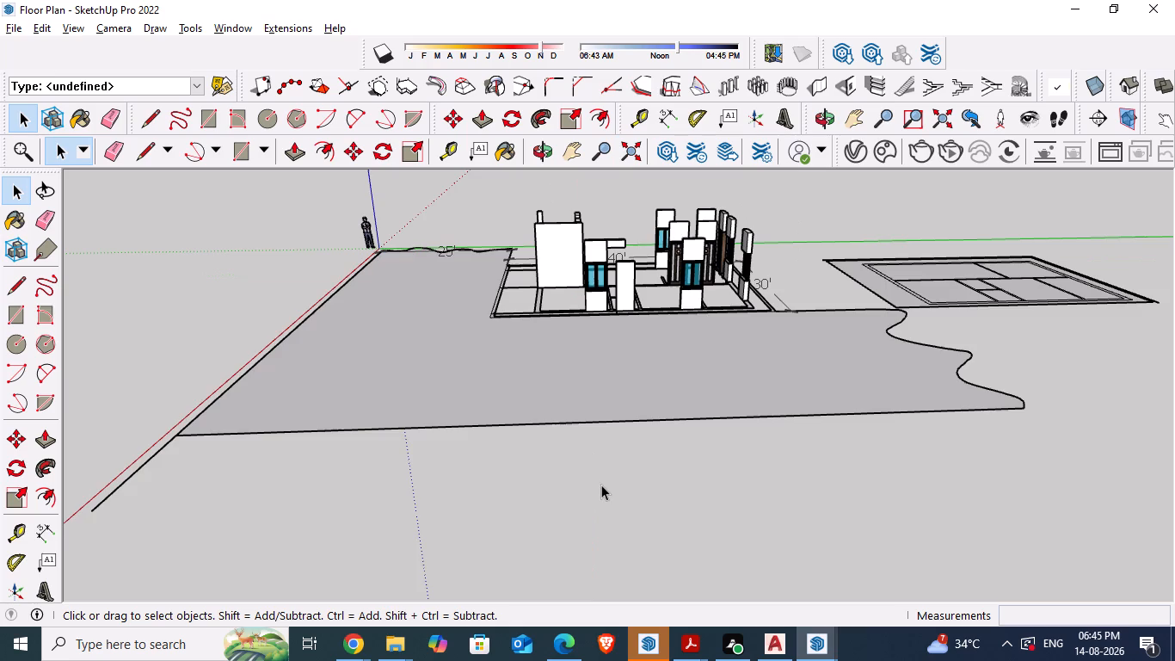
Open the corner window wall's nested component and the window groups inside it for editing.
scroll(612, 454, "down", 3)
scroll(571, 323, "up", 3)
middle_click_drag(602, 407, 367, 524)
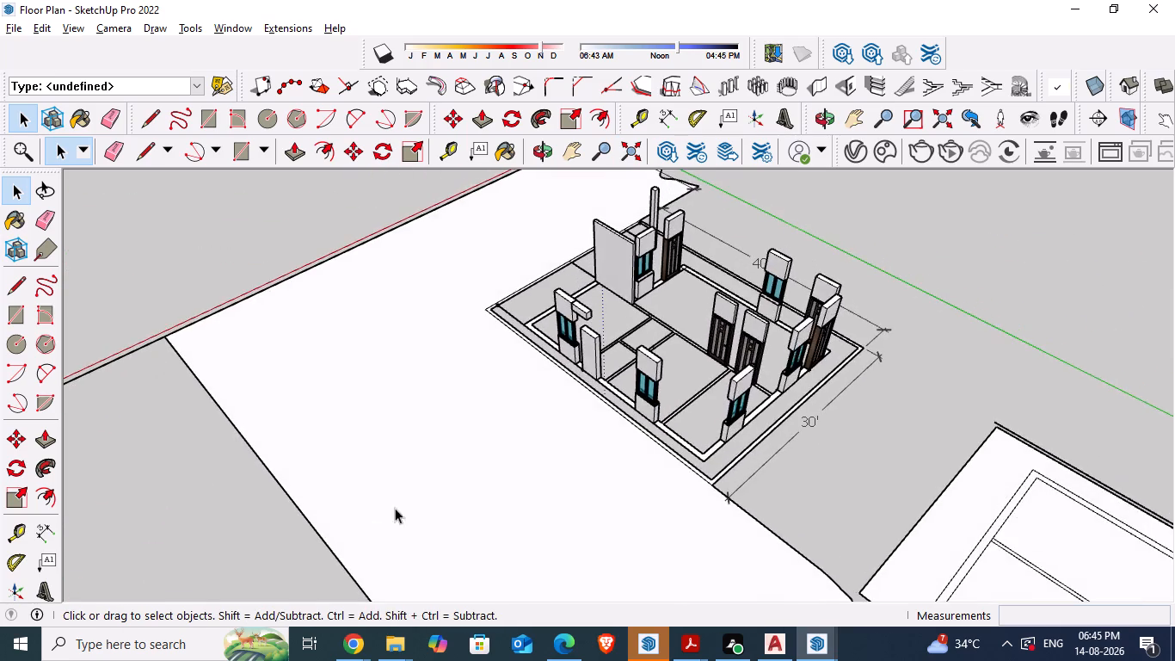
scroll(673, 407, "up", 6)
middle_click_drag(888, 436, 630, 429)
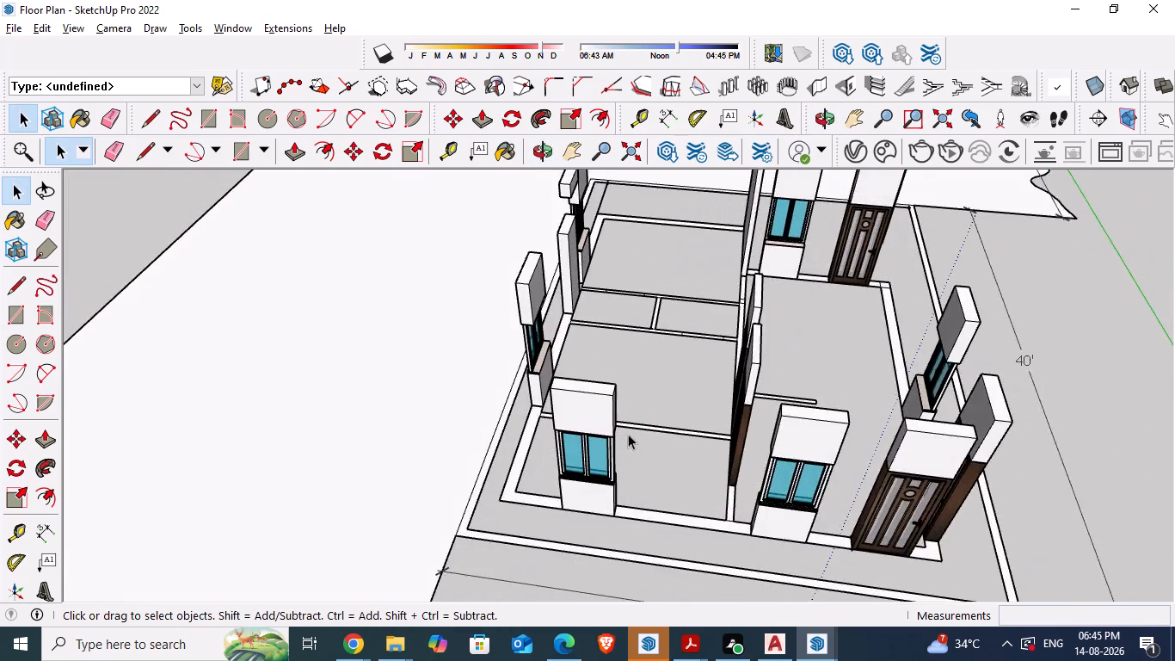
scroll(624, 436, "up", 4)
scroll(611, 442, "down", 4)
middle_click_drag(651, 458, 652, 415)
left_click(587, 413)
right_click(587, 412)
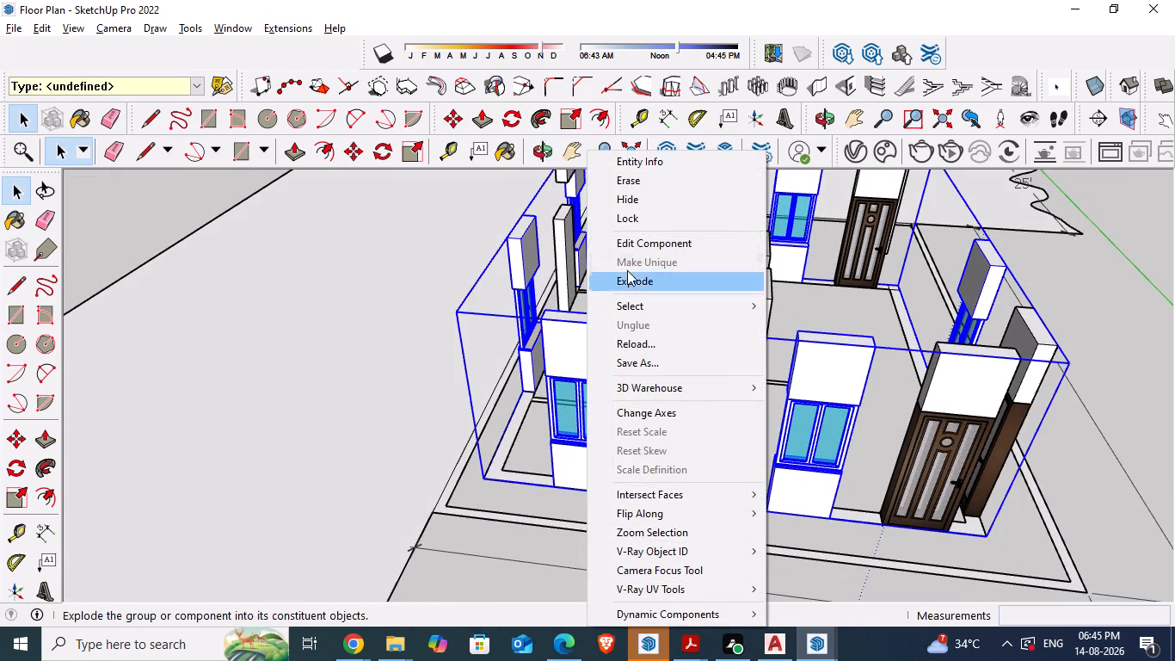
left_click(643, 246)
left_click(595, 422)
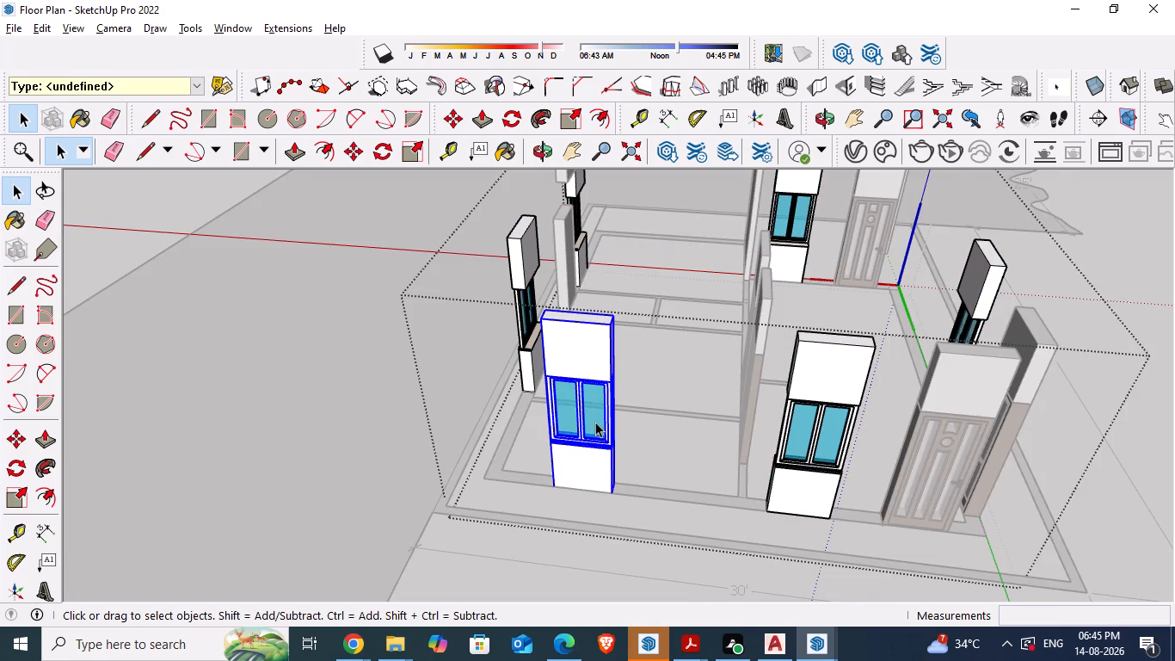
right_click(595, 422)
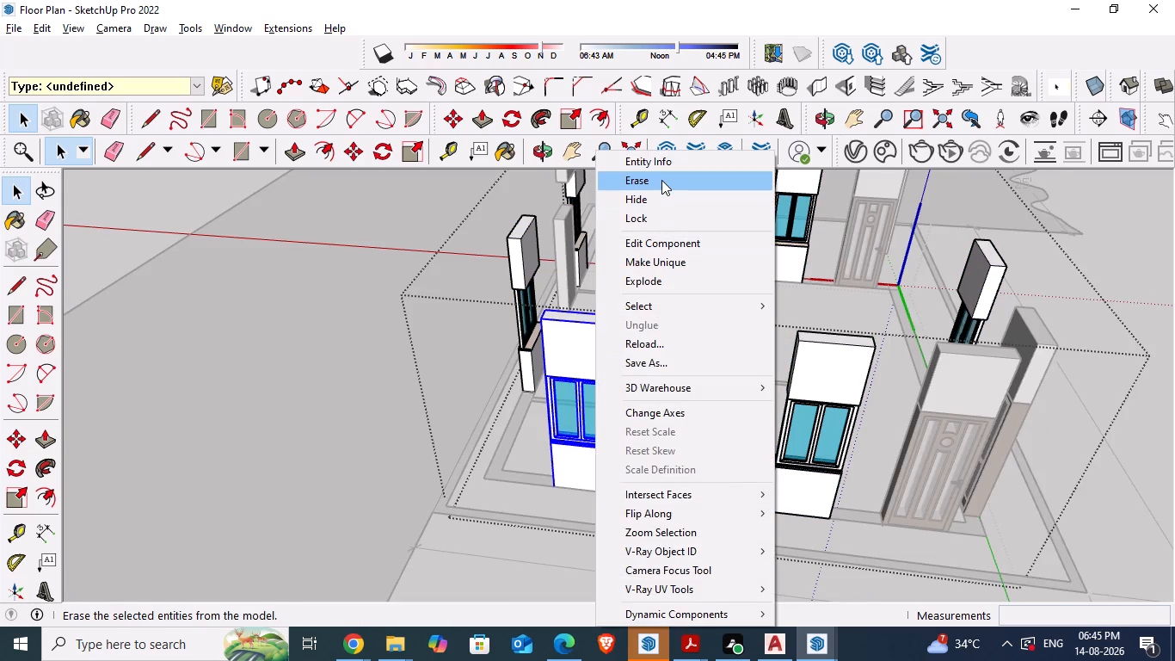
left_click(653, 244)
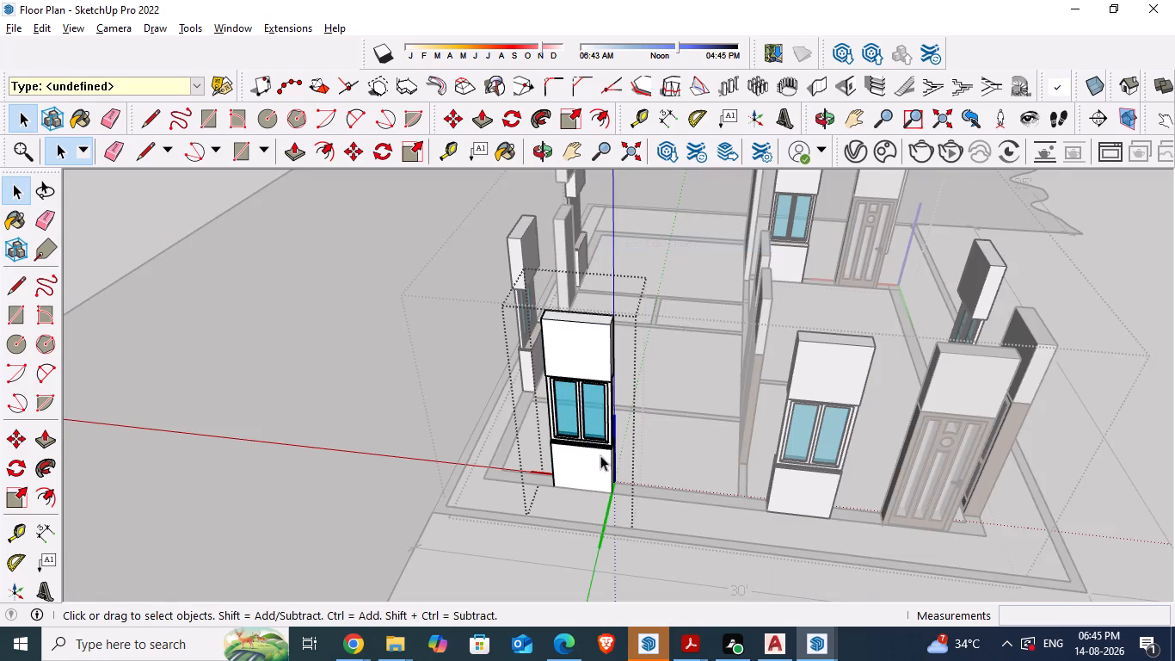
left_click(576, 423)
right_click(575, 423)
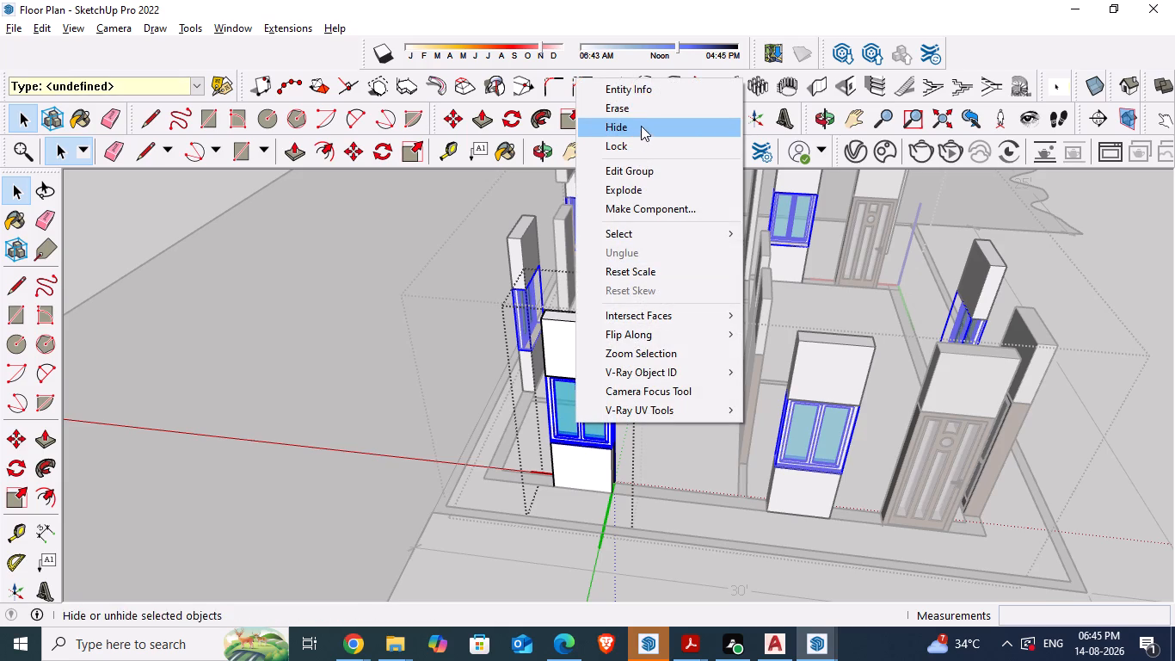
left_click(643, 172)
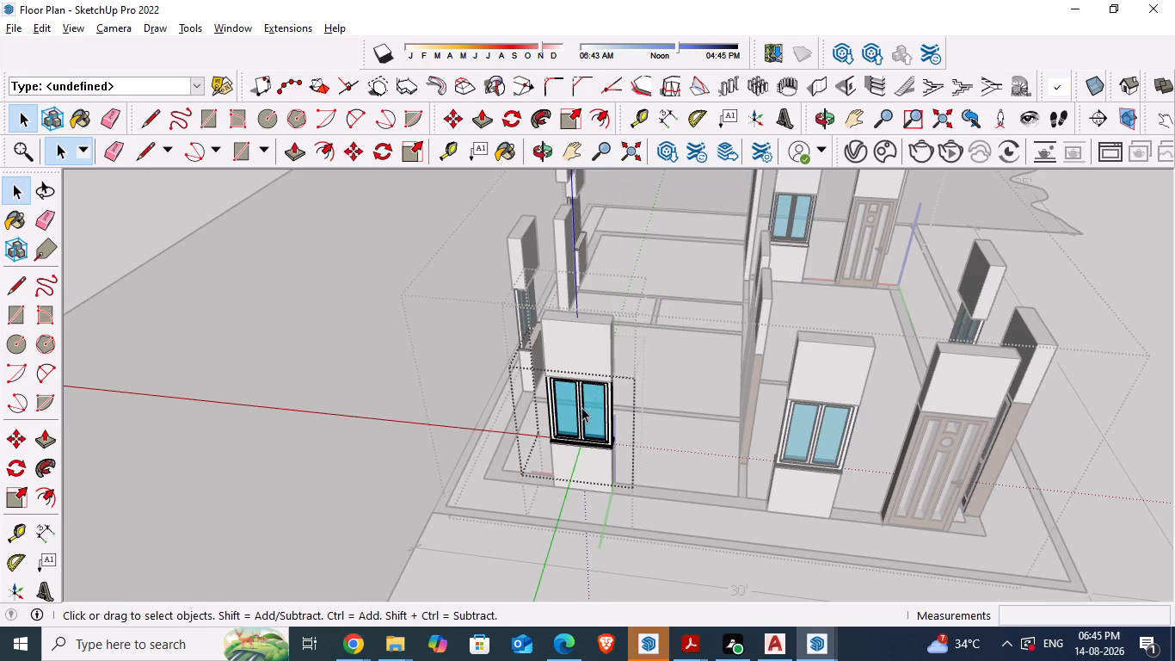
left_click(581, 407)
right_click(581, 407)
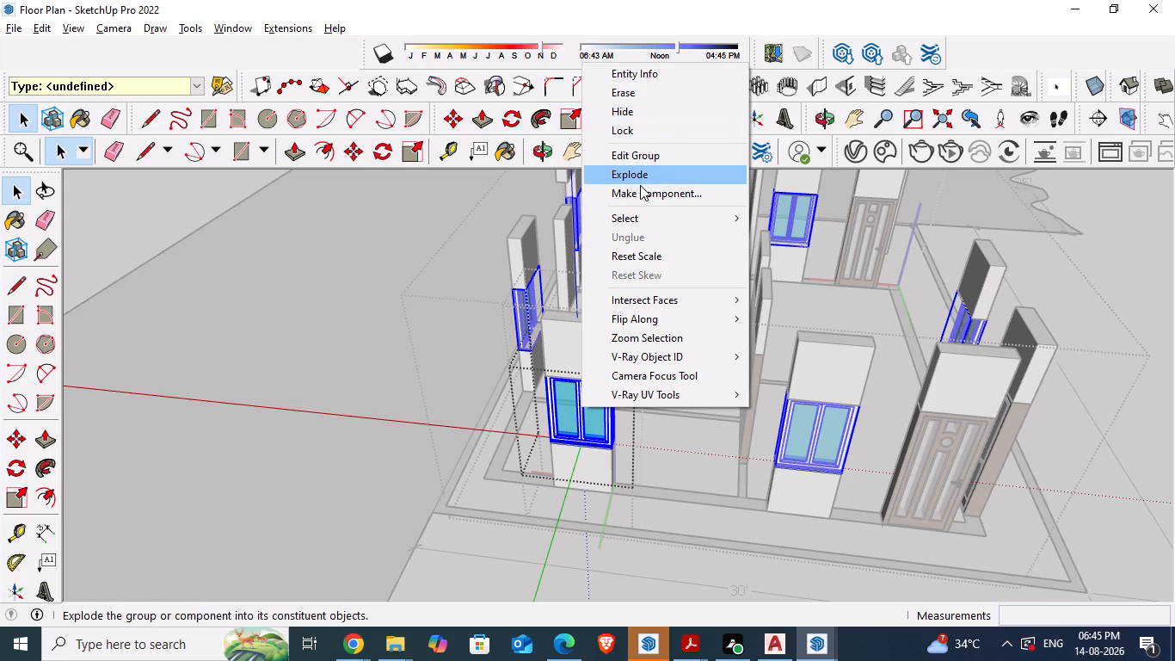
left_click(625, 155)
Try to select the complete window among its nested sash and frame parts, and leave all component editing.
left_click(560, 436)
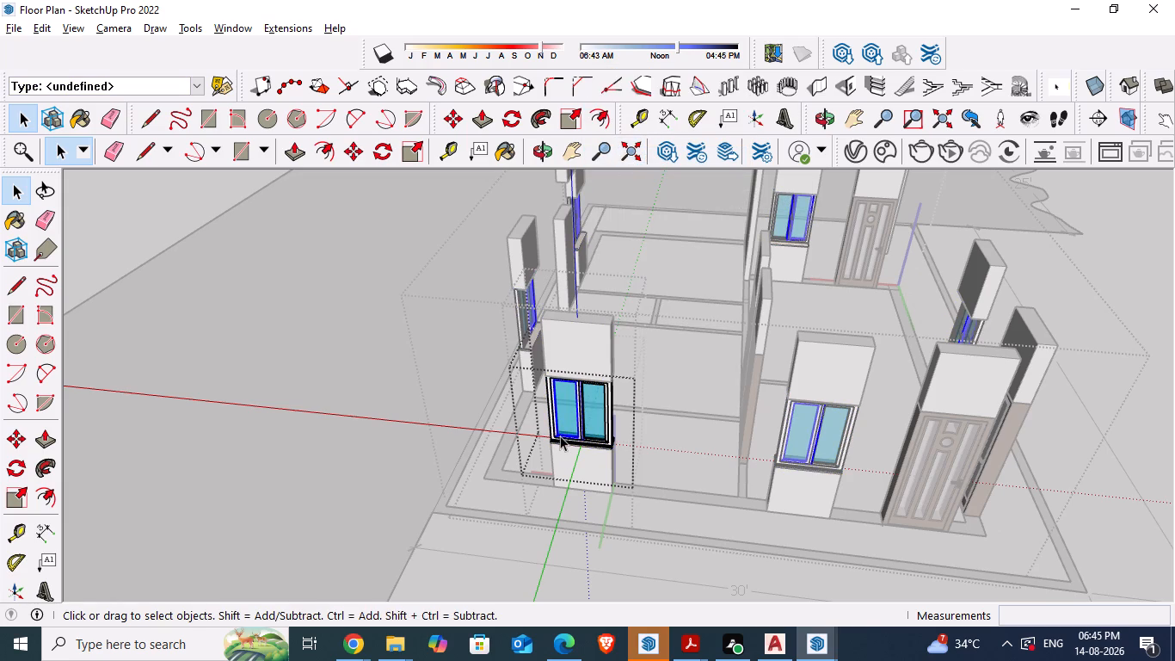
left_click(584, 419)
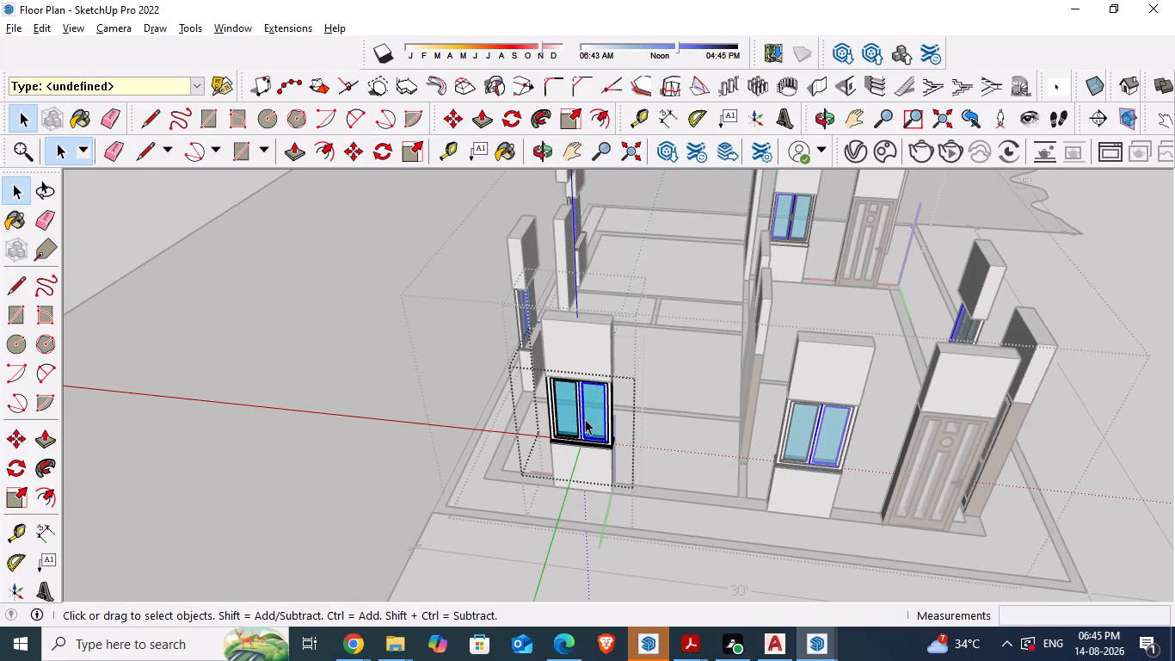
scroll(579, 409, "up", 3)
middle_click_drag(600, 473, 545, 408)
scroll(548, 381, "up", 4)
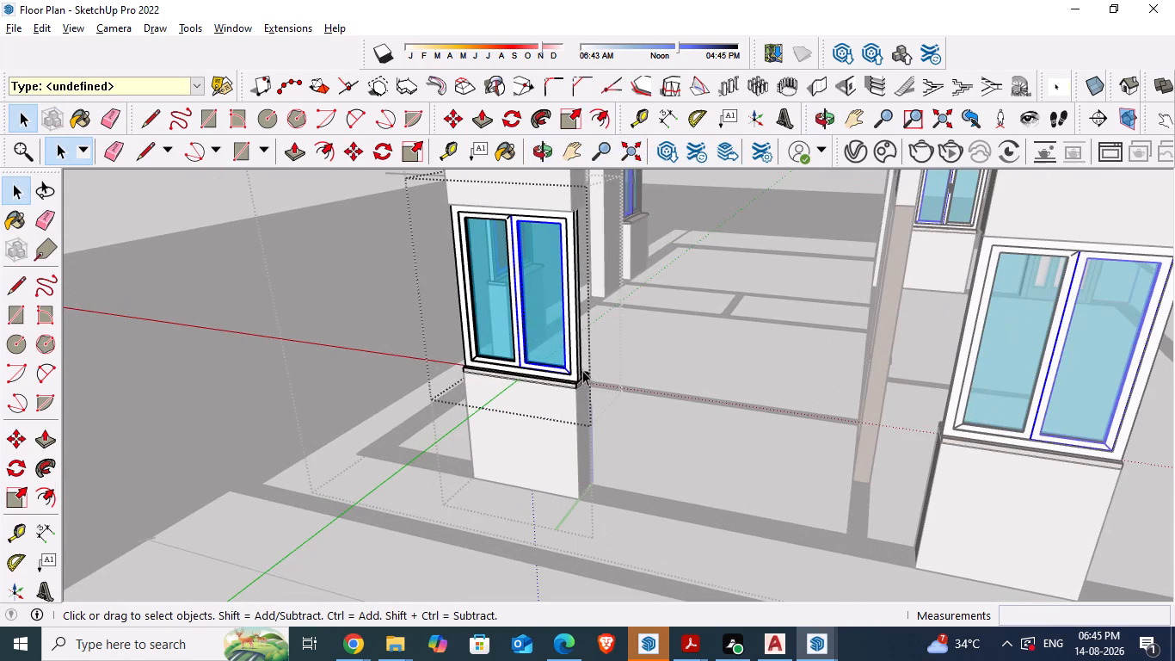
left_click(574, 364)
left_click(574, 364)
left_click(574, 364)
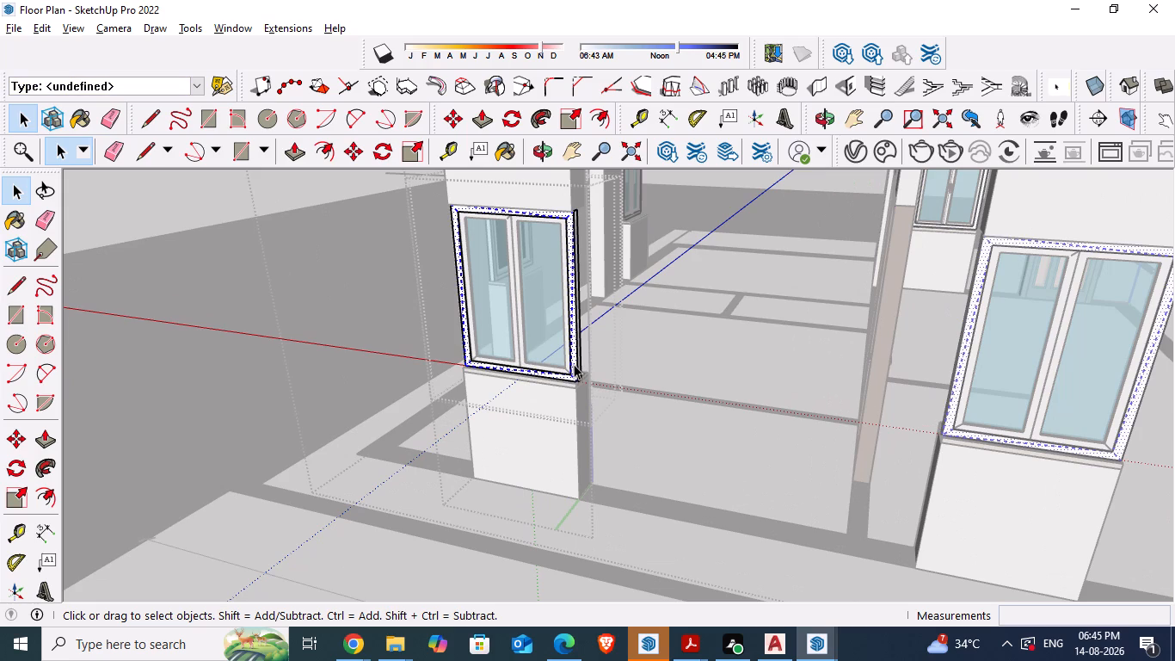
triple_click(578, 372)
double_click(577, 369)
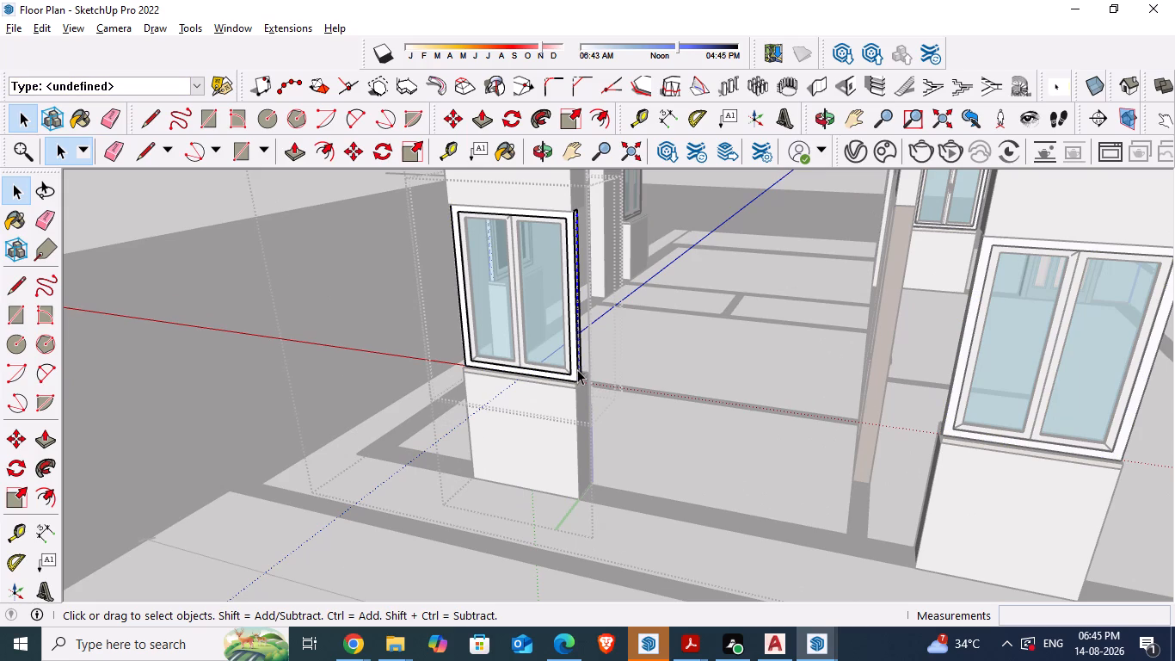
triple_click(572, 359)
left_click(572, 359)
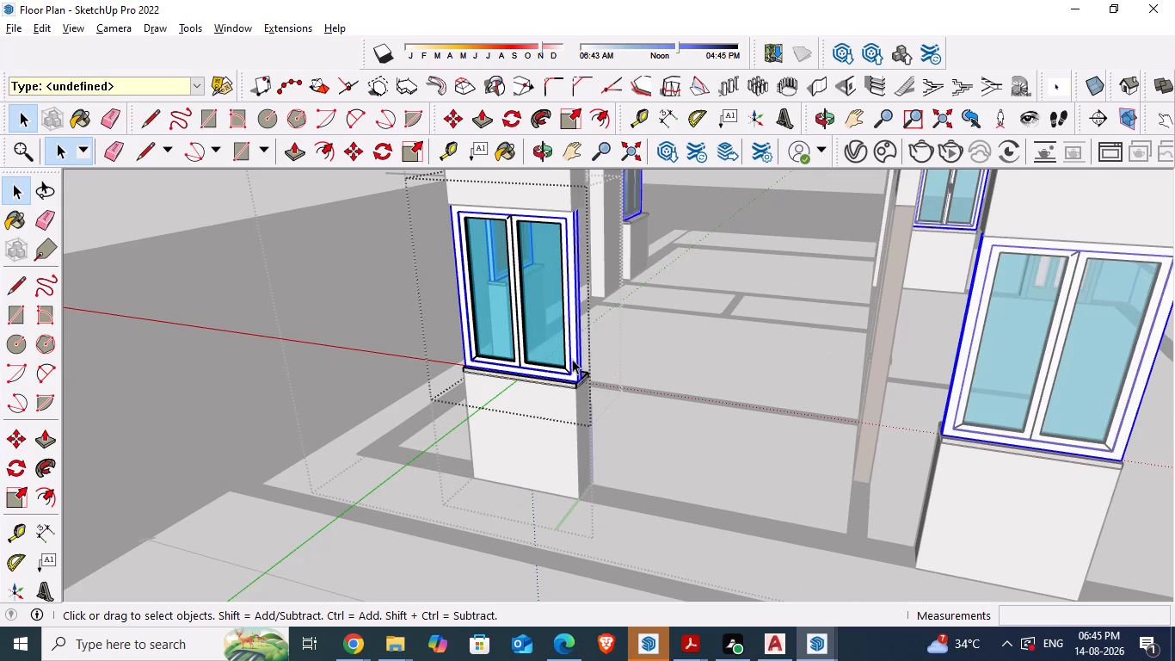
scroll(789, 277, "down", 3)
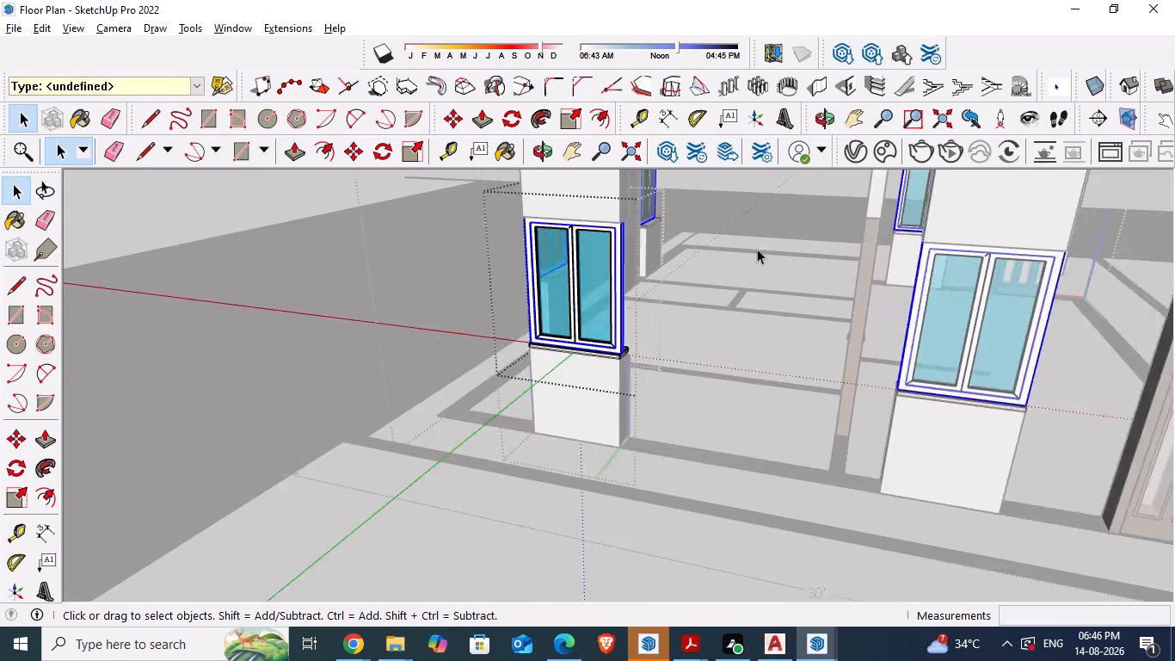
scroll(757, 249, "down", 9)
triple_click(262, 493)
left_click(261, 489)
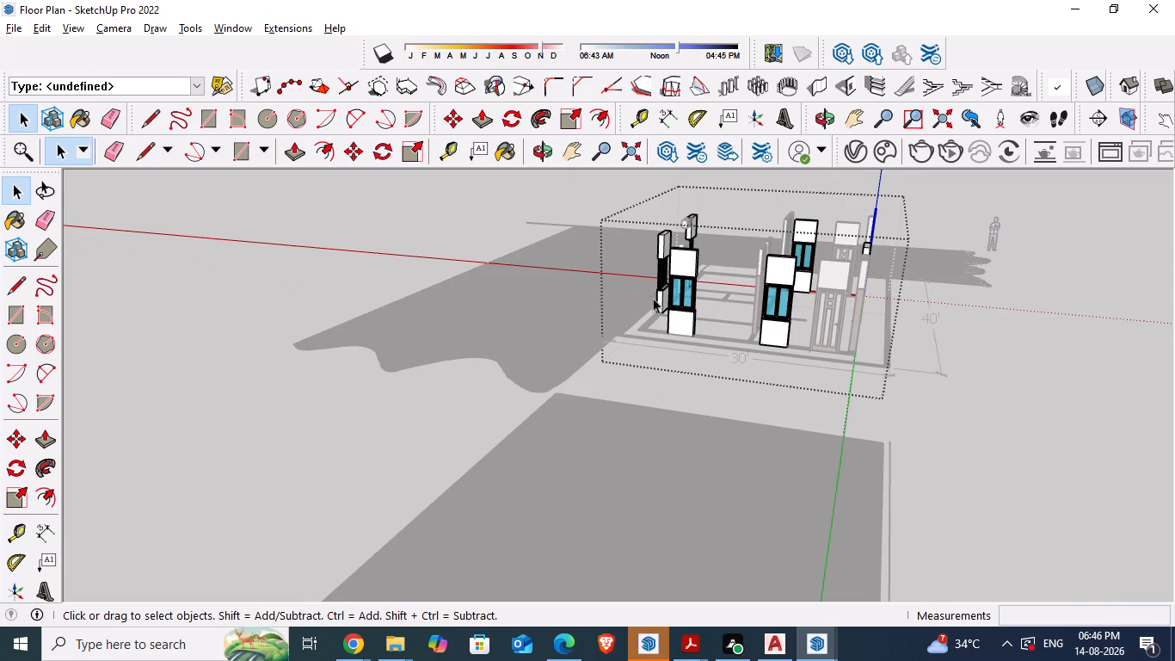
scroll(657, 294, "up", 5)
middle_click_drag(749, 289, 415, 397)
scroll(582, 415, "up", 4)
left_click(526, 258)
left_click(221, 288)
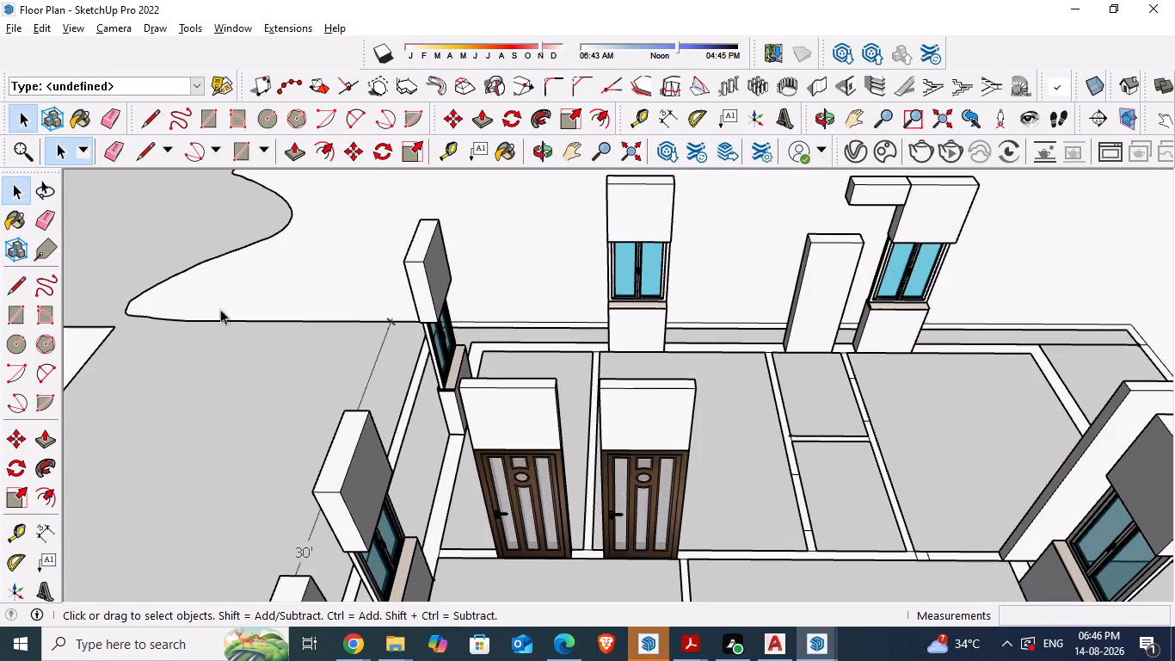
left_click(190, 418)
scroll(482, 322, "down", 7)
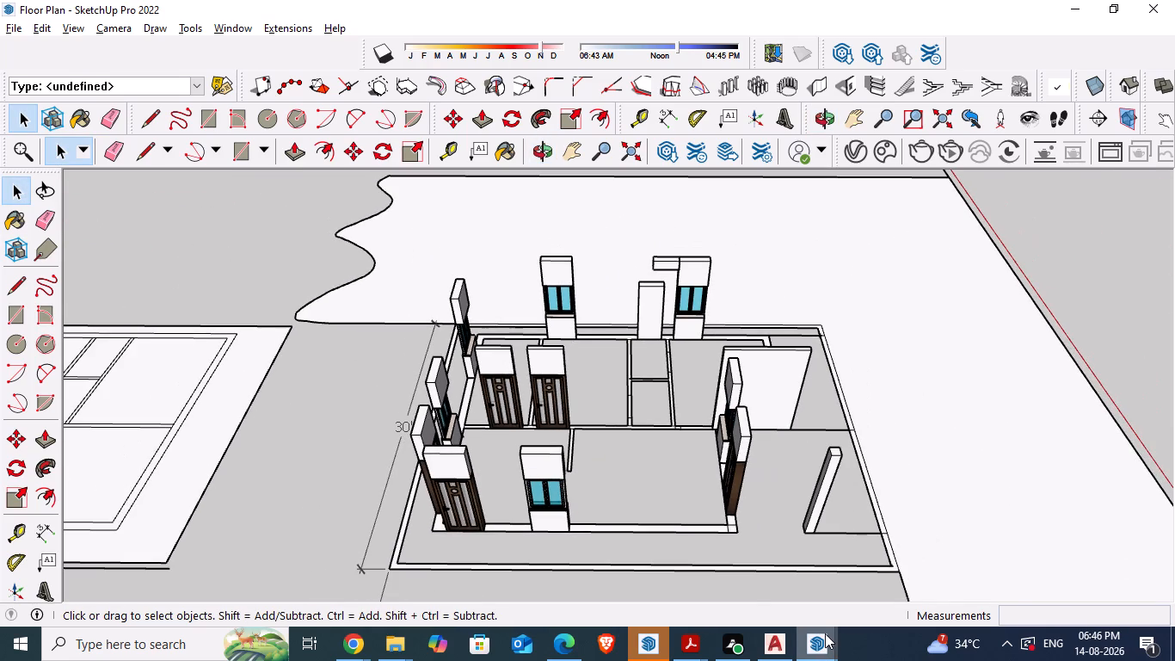
Switch to the door58 model and open the Window model from Downloads in its place.
left_click(825, 633)
left_click(887, 602)
scroll(605, 403, "up", 1)
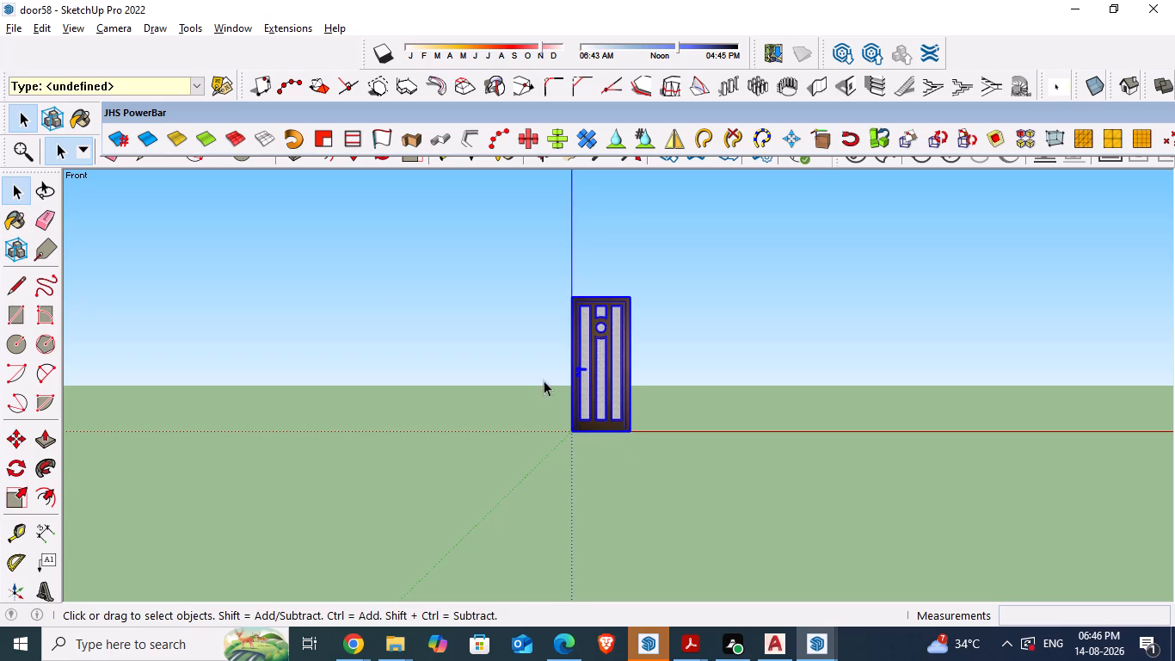
left_click(9, 28)
left_click(40, 91)
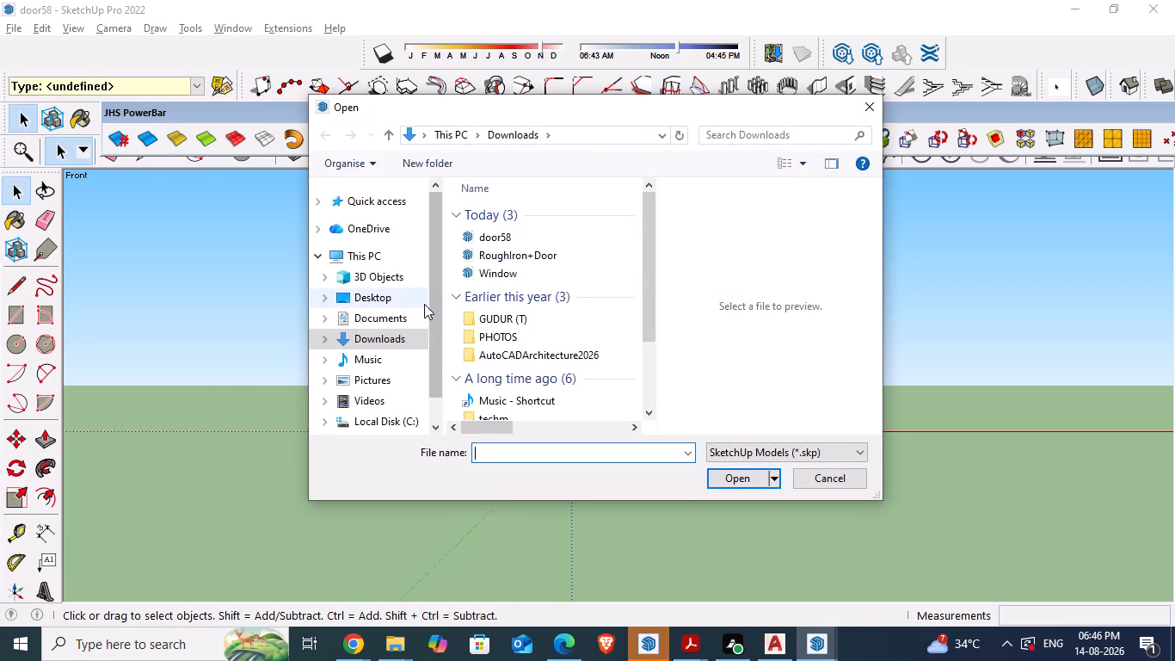
left_click(490, 278)
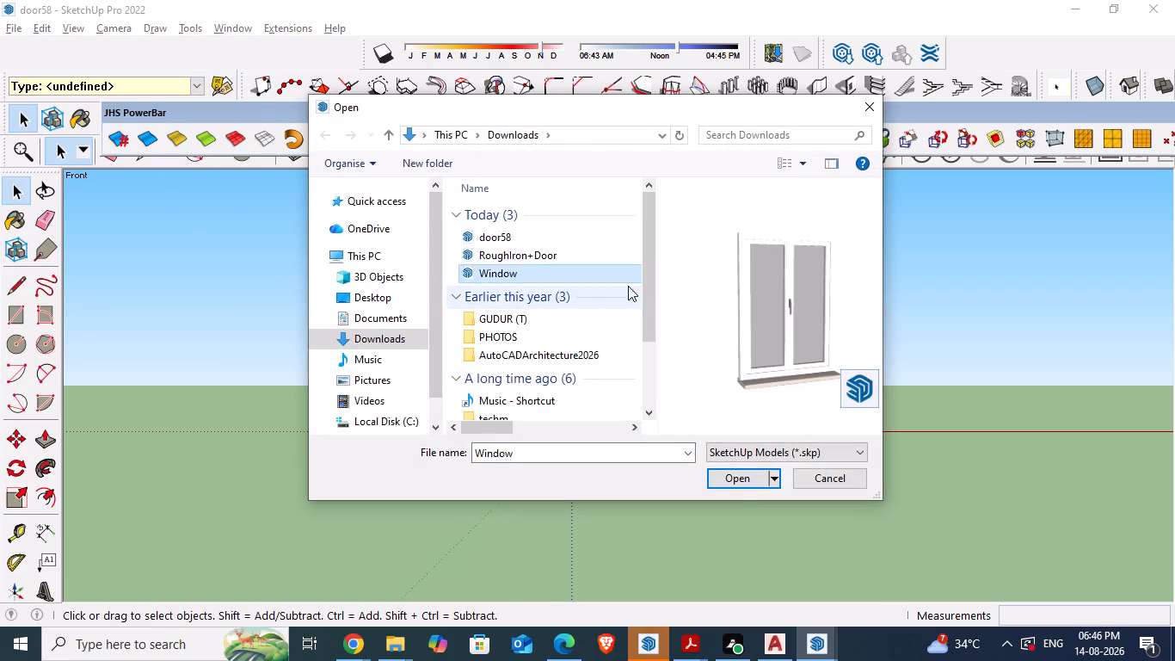
left_click(735, 489)
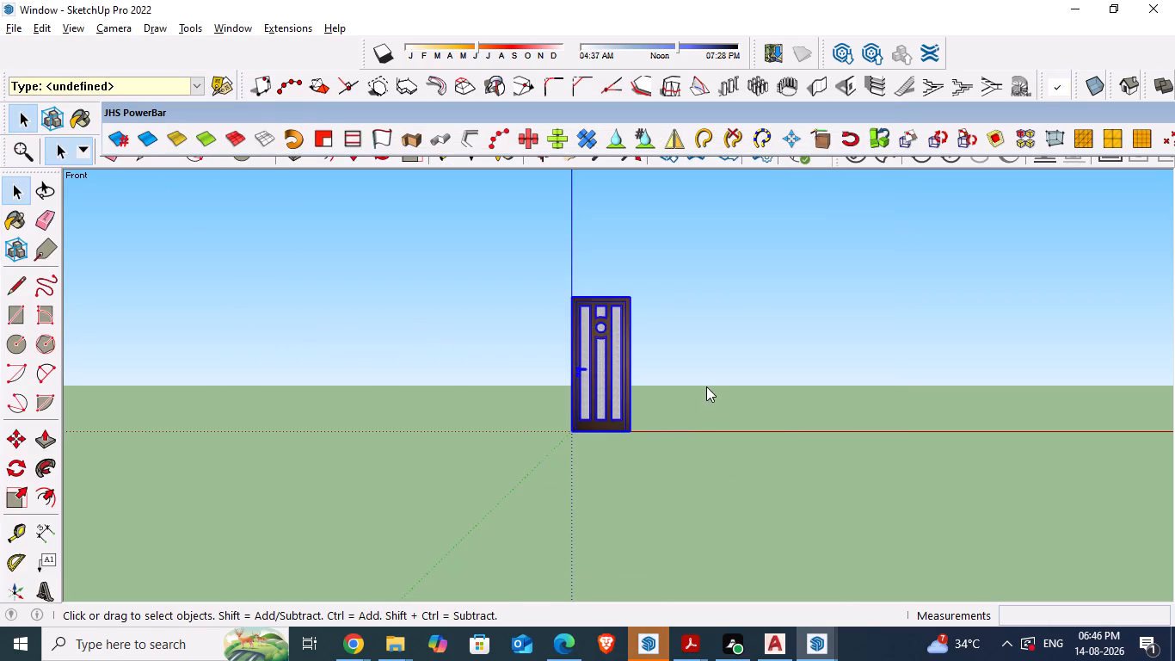
Copy the two-pane window from the Window model and paste it onto the room floor beside the upright wall block in Floor Plan.
left_click(622, 398)
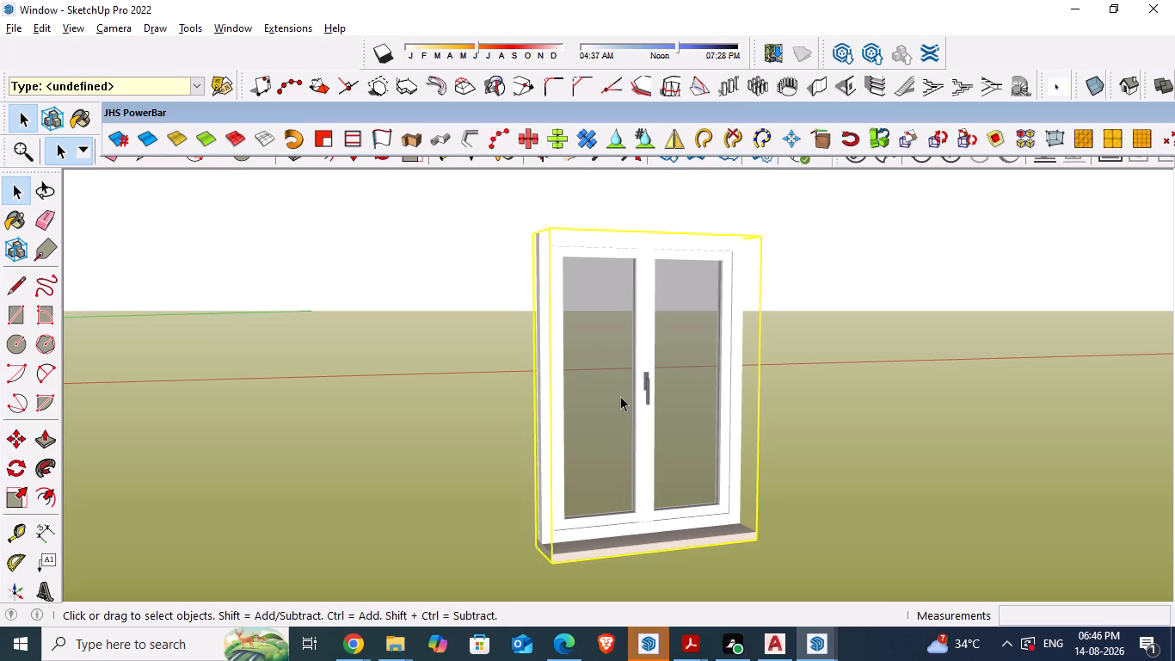
key("ctrl+c")
left_click(807, 641)
left_click(769, 582)
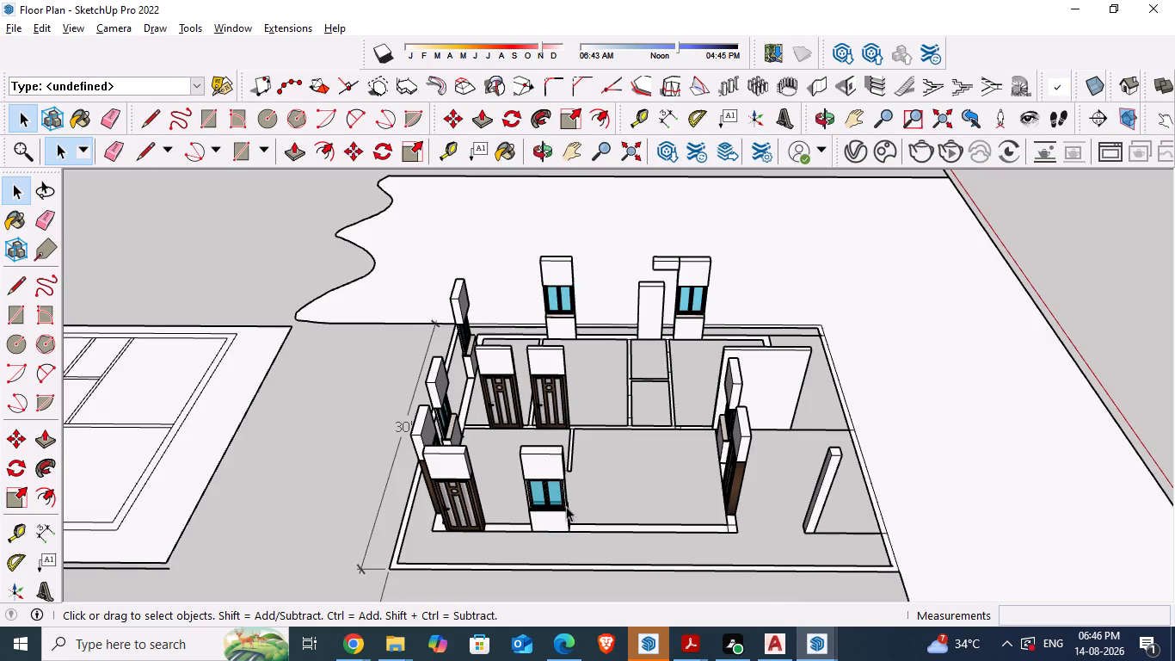
scroll(546, 490, "up", 3)
middle_click_drag(494, 425, 769, 453)
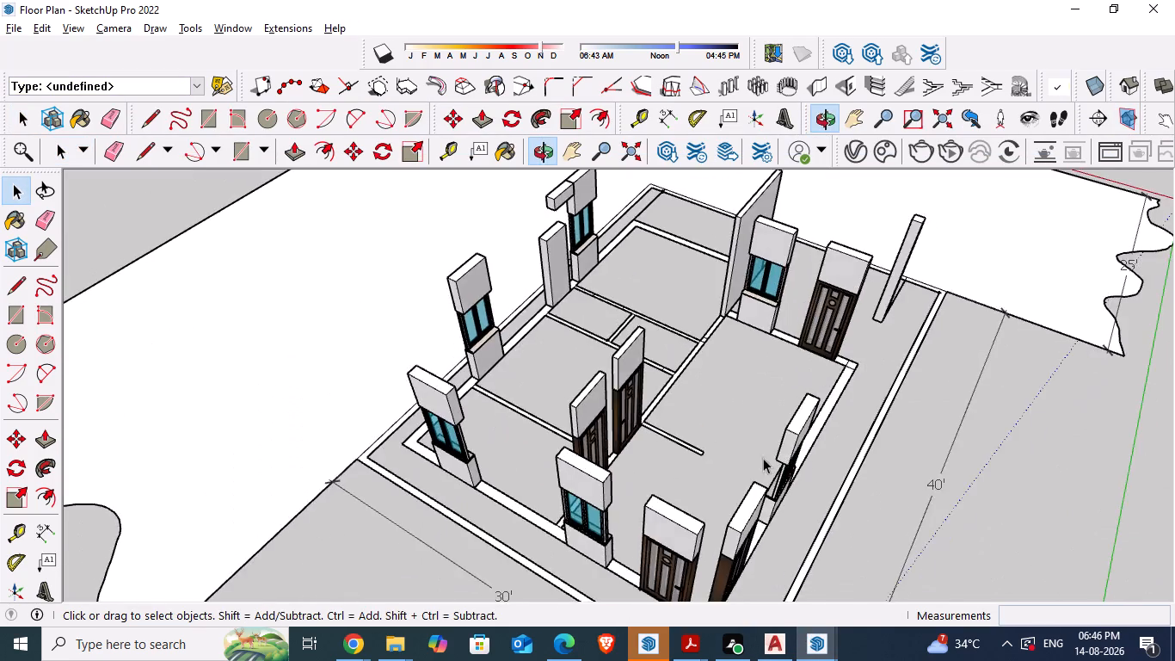
scroll(757, 460, "down", 6)
middle_click_drag(478, 467, 820, 449)
scroll(482, 327, "up", 4)
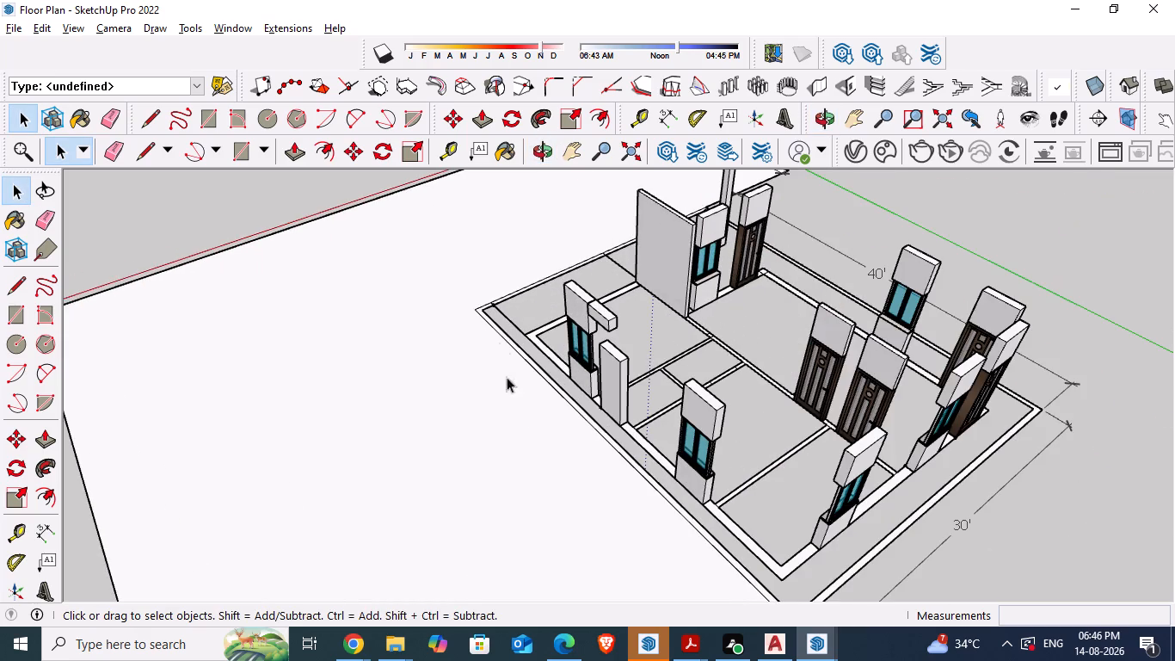
middle_click_drag(527, 413, 668, 394)
scroll(618, 350, "up", 7)
middle_click_drag(654, 384, 669, 388)
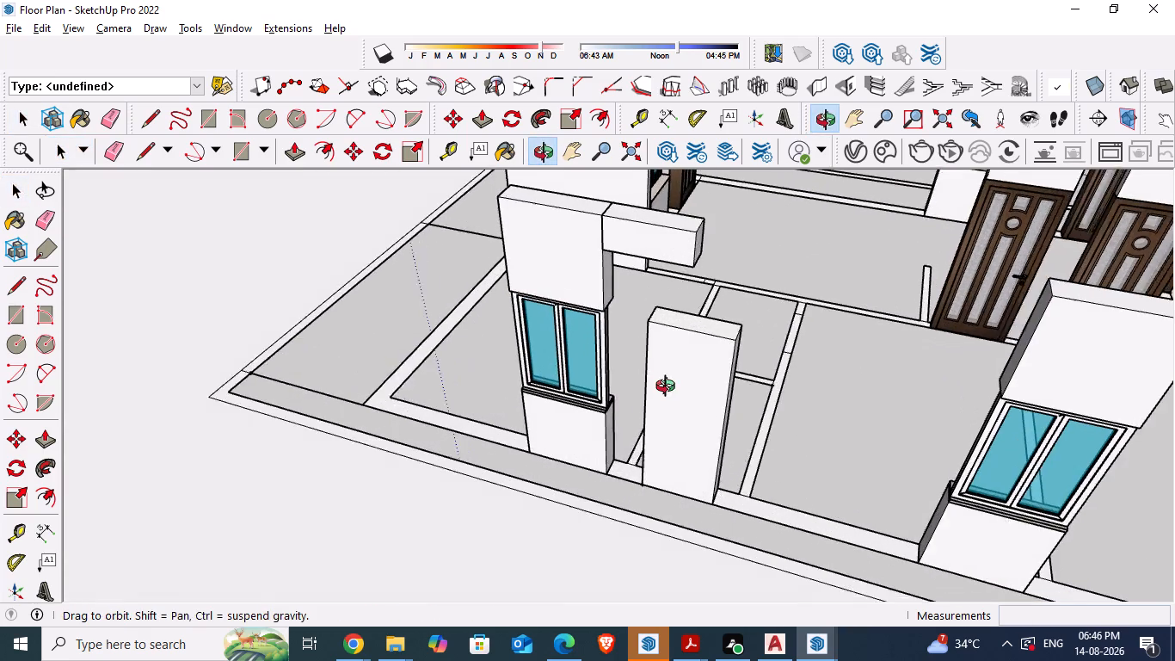
middle_click_drag(669, 388, 693, 386)
key("ctrl+v")
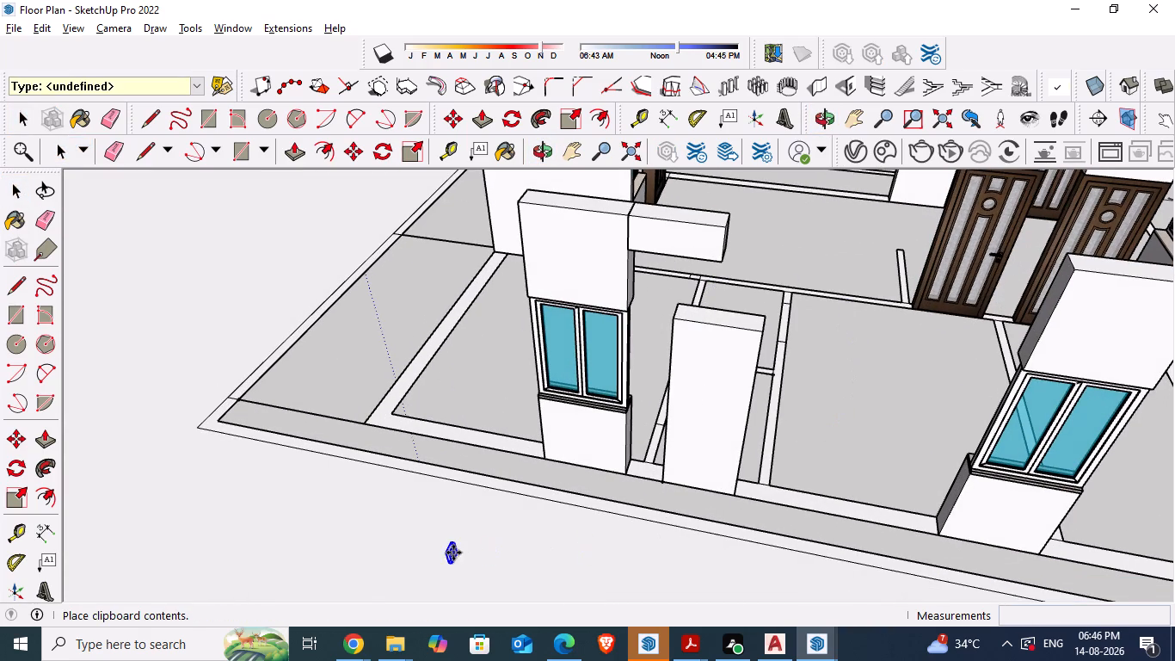
left_click(844, 352)
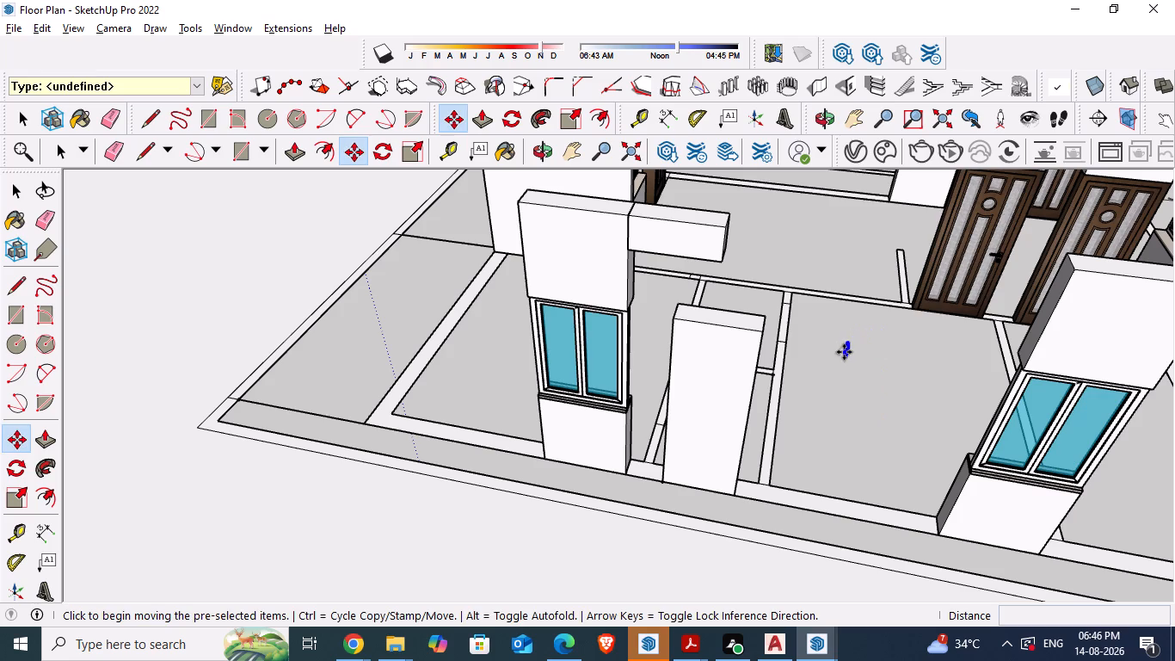
Rotate the pasted two-pane window 90 degrees about its bottom sill corner on the room floor, and deselect it.
middle_click_drag(932, 421, 782, 420)
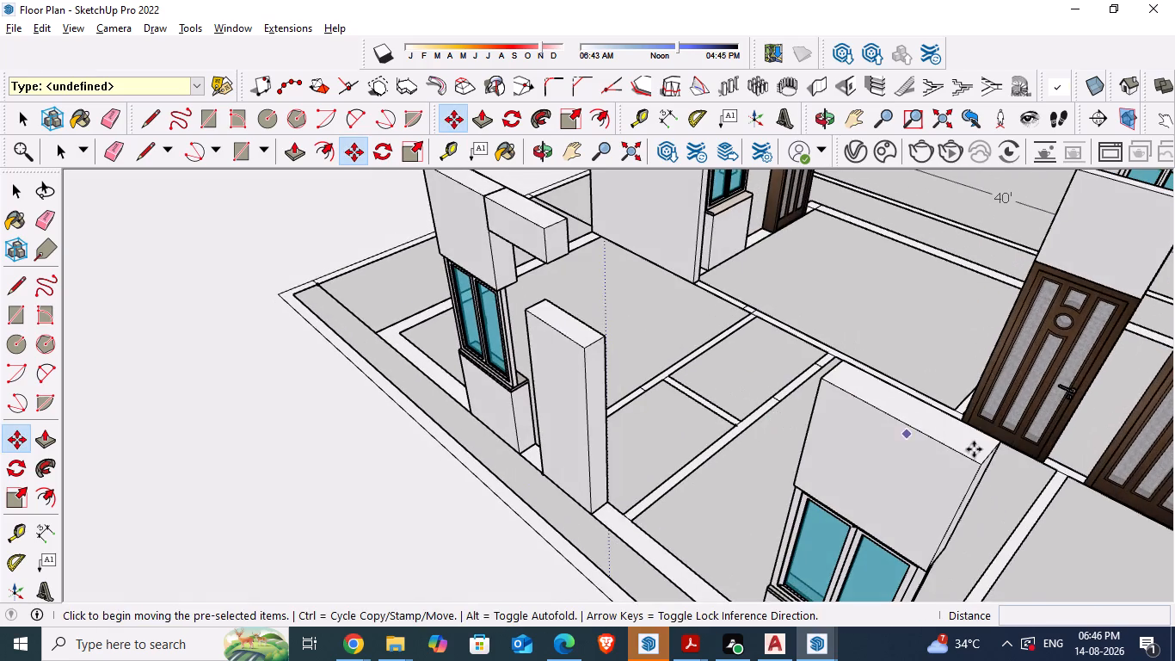
middle_click_drag(978, 486, 799, 485)
scroll(870, 546, "up", 7)
middle_click_drag(817, 562, 792, 500)
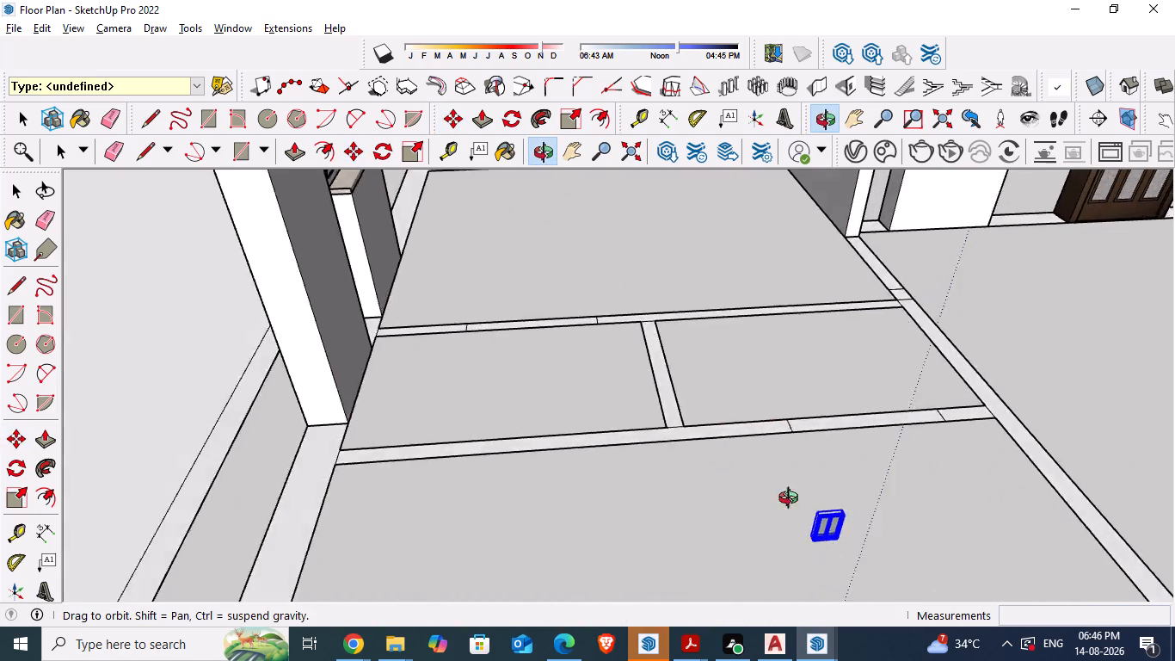
middle_click_drag(792, 500, 769, 447)
scroll(773, 405, "up", 7)
scroll(846, 437, "up", 5)
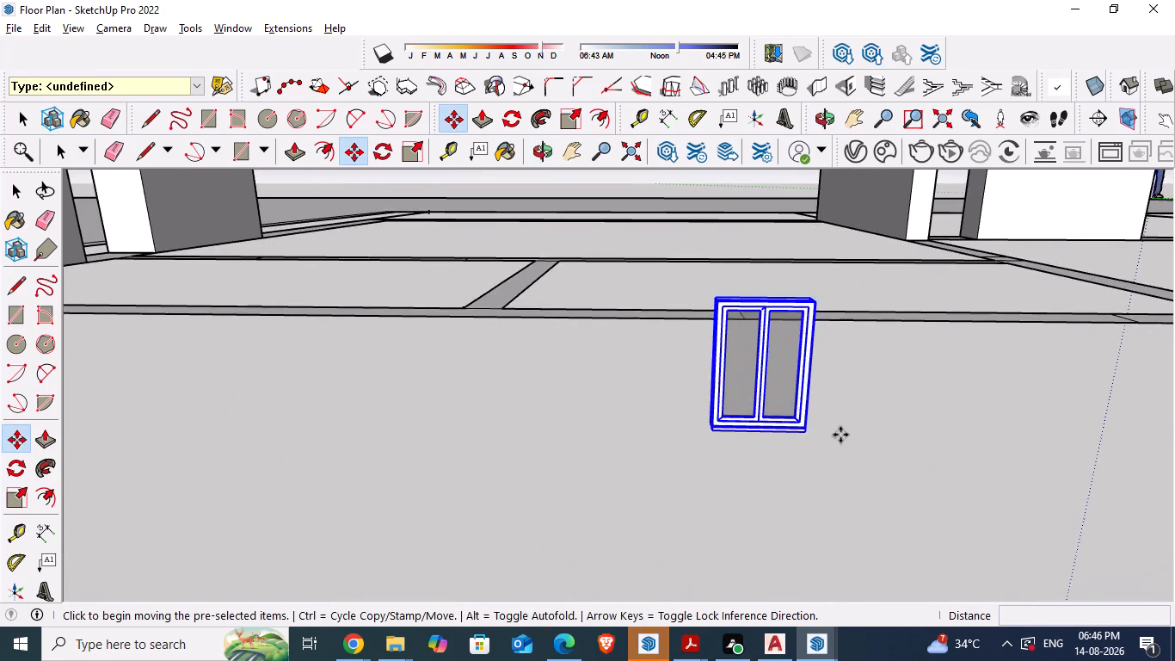
middle_click_drag(839, 437, 798, 441)
scroll(273, 473, "down", 2)
scroll(254, 483, "up", 3)
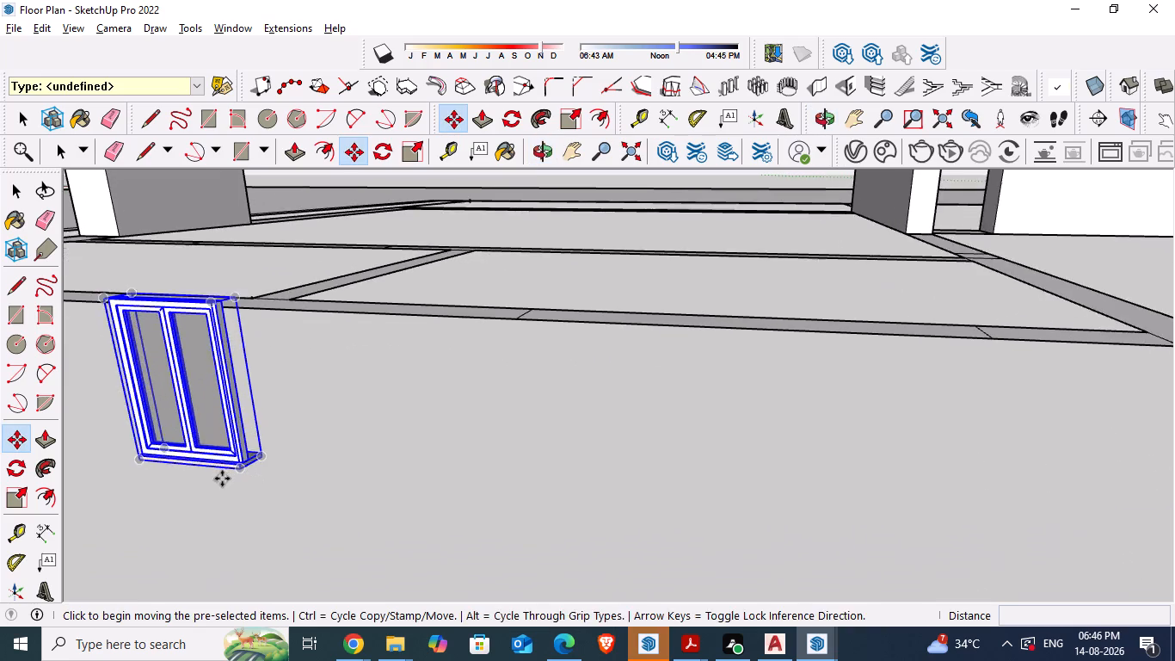
scroll(222, 479, "up", 13)
key("m")
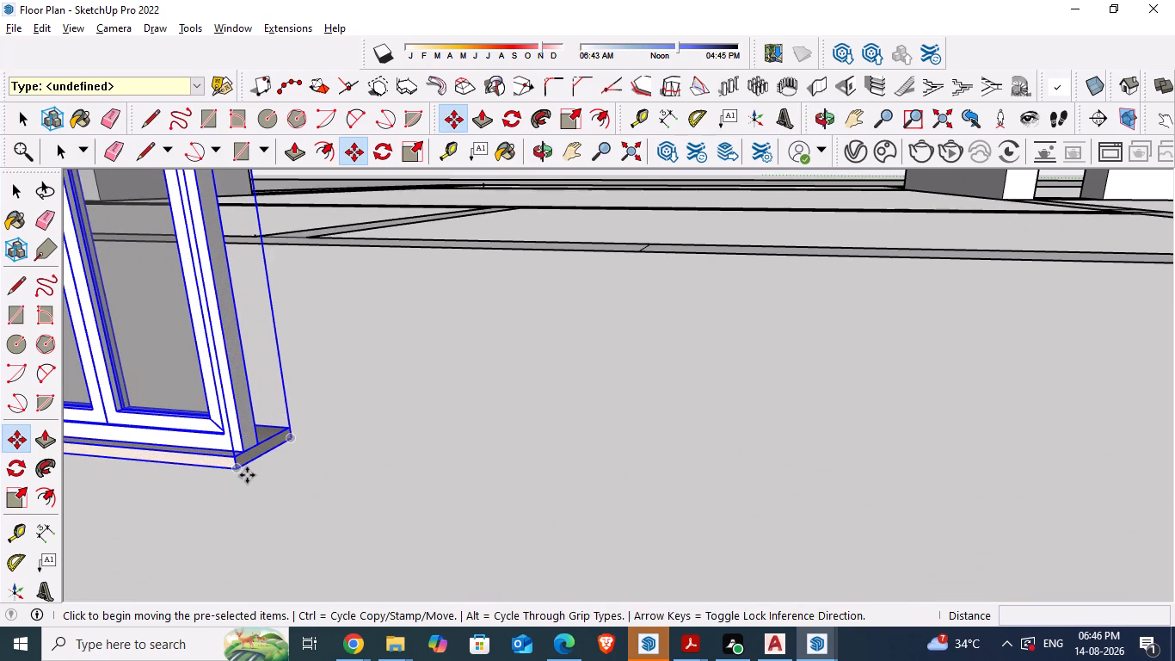
left_click(389, 152)
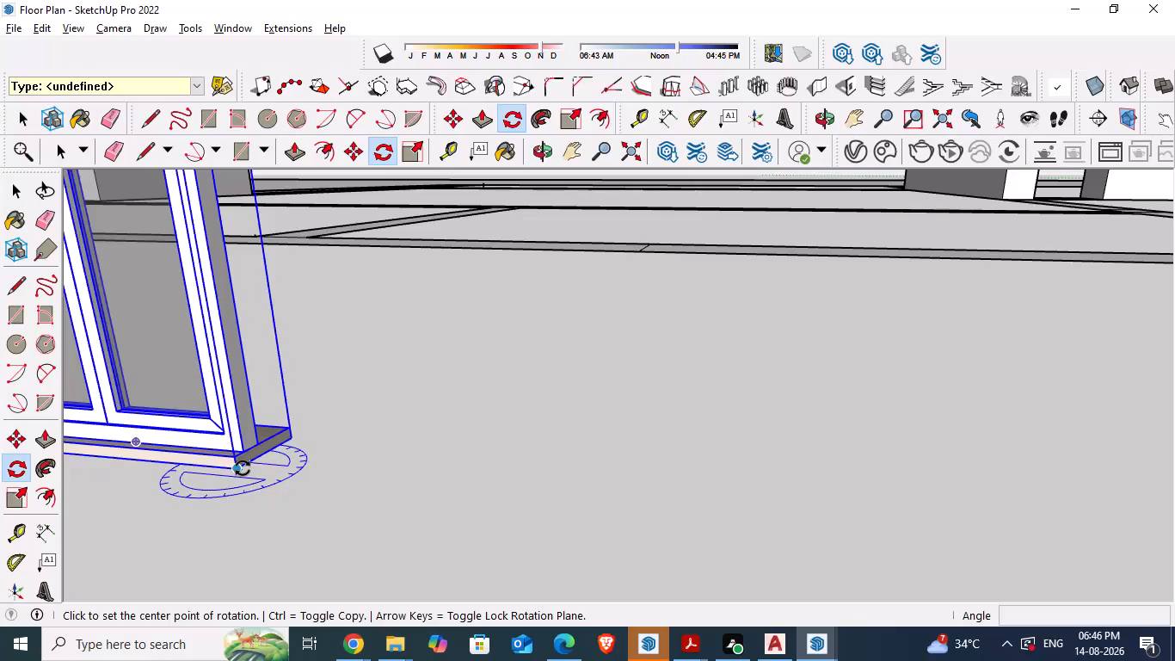
left_click(243, 468)
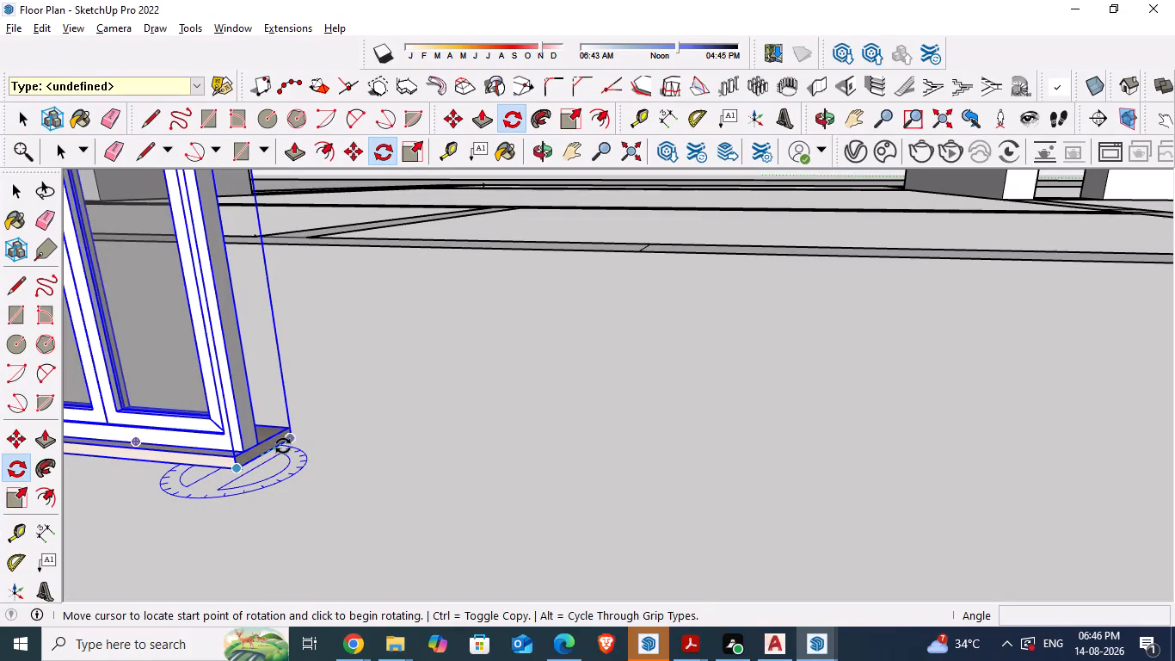
left_click(293, 438)
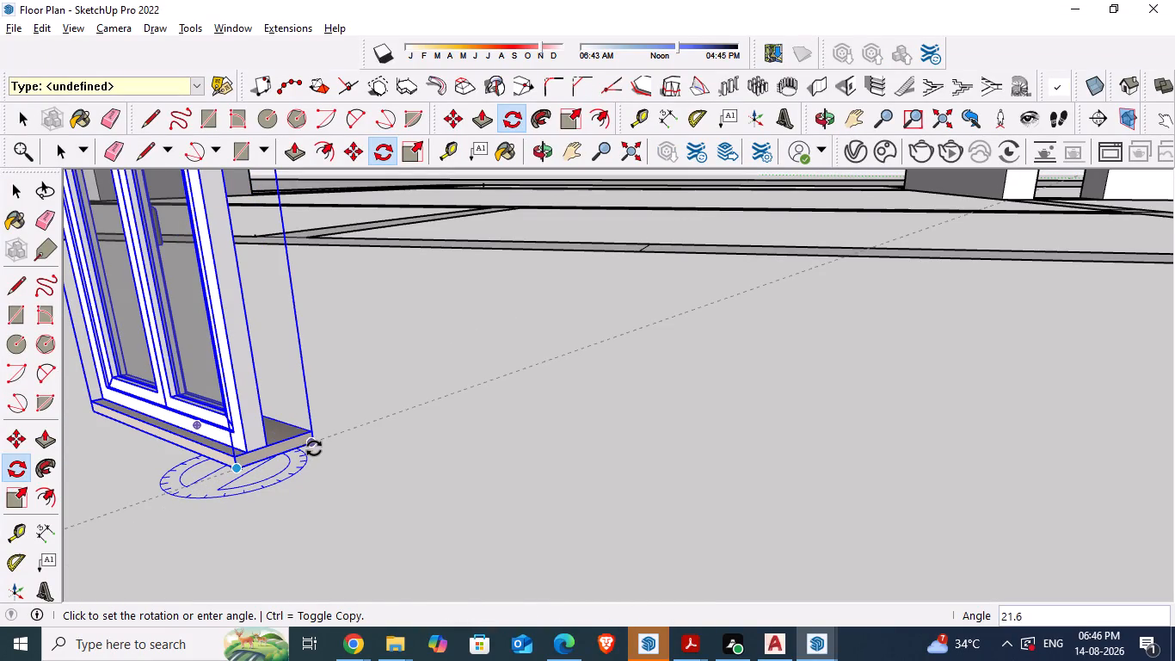
type("90")
key("Return")
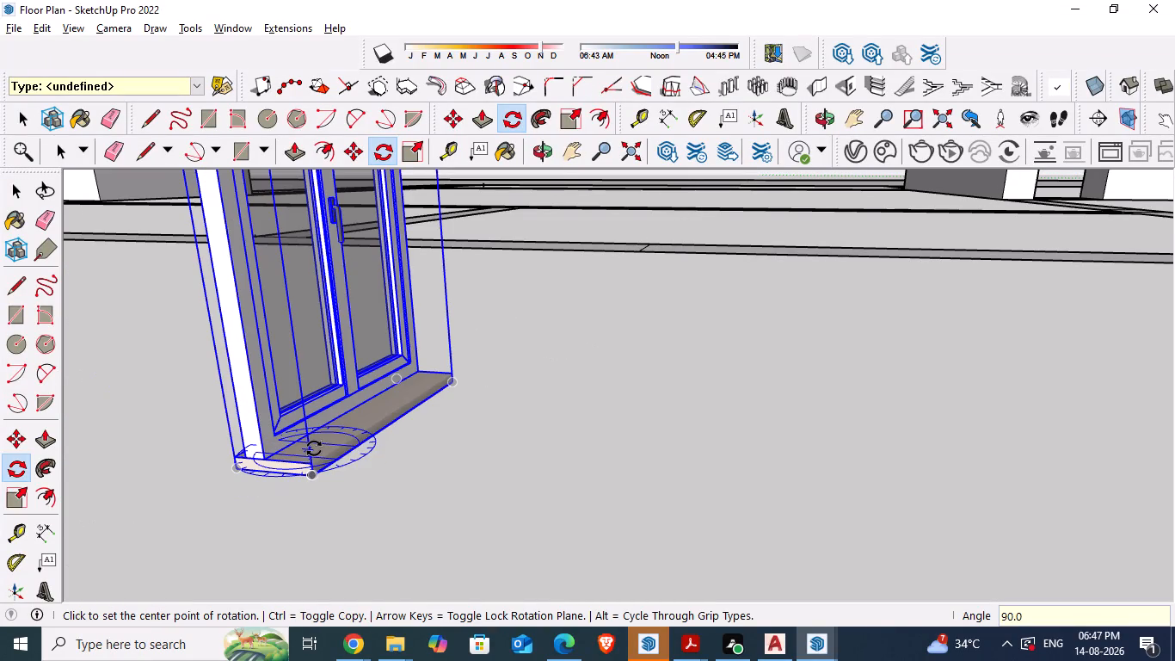
key("space")
left_click(394, 528)
Move the rotated window about 12' 11 9/16" from the room floor towards the top of the upright wall block.
scroll(439, 515, "down", 4)
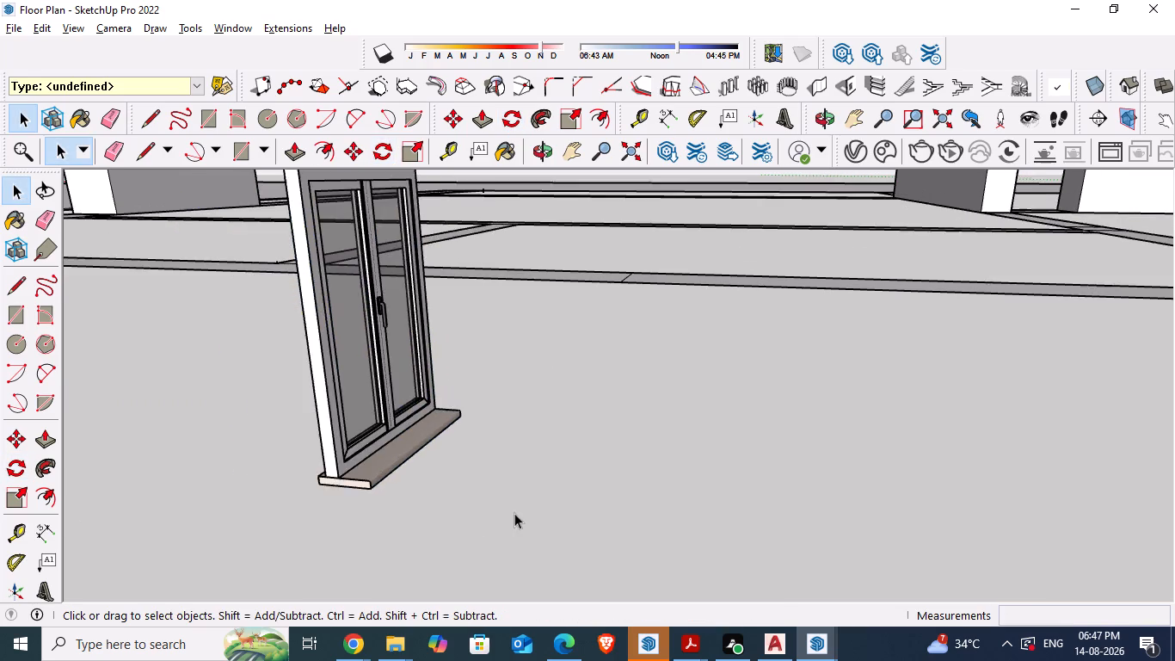
scroll(514, 513, "down", 4)
middle_click_drag(317, 542, 526, 538)
scroll(525, 538, "down", 7)
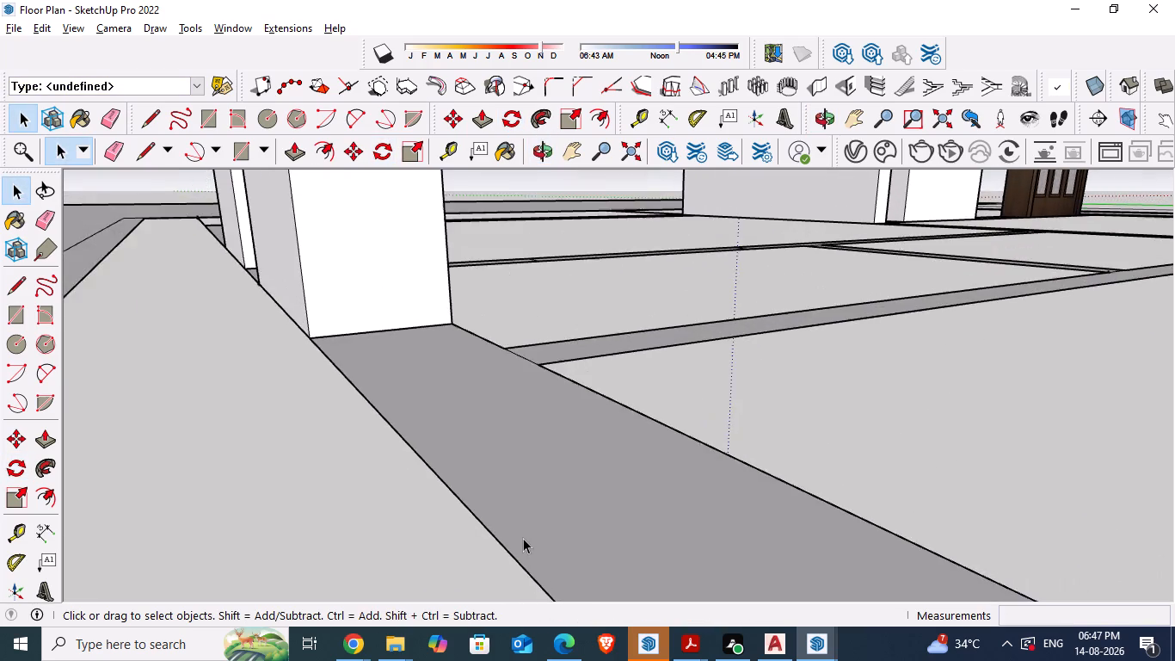
scroll(523, 538, "down", 20)
scroll(523, 538, "down", 2)
middle_click_drag(503, 541, 514, 546)
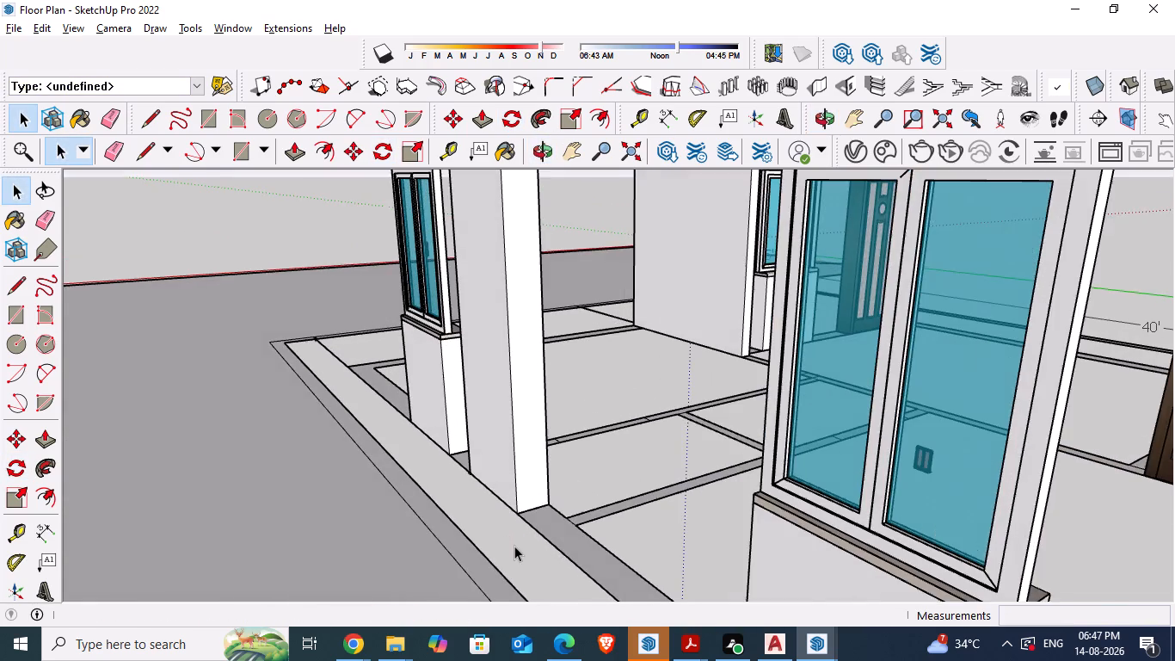
scroll(514, 545, "down", 3)
left_click(839, 473)
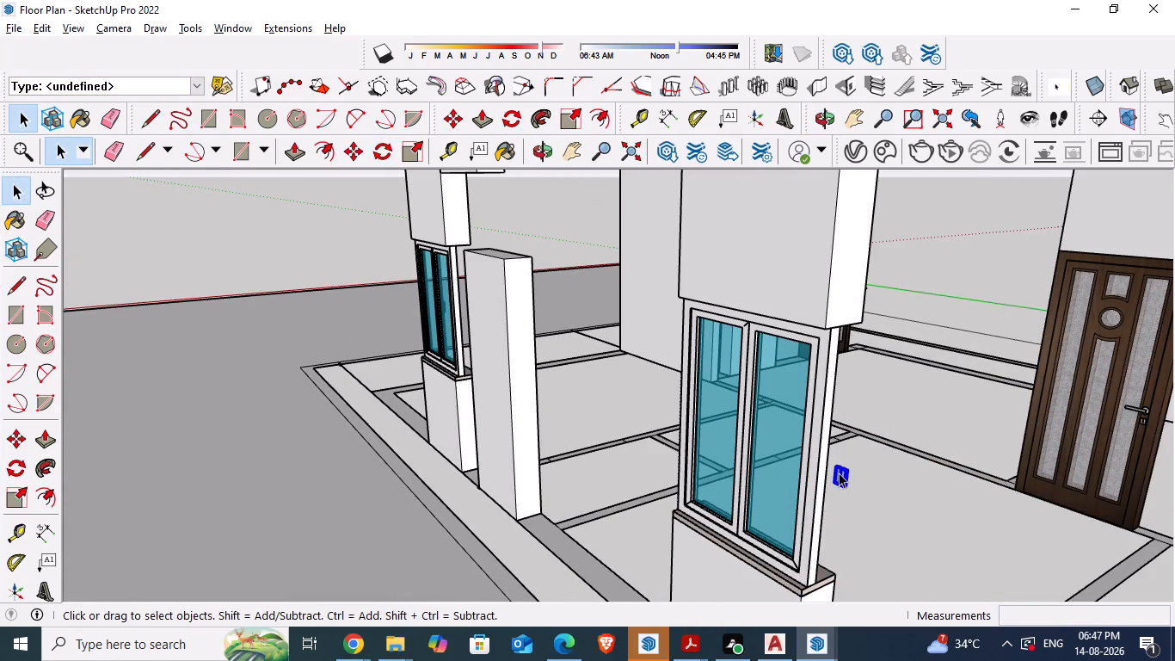
key("m")
left_click_drag(836, 473, 500, 216)
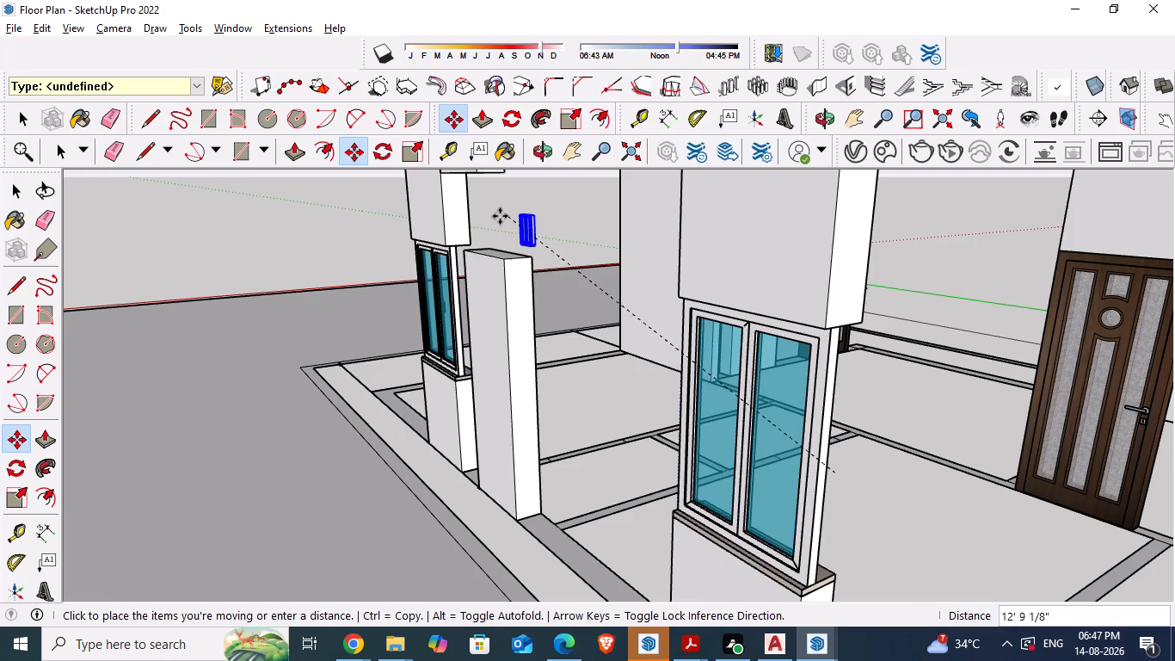
left_click_drag(500, 216, 474, 220)
left_click(474, 220)
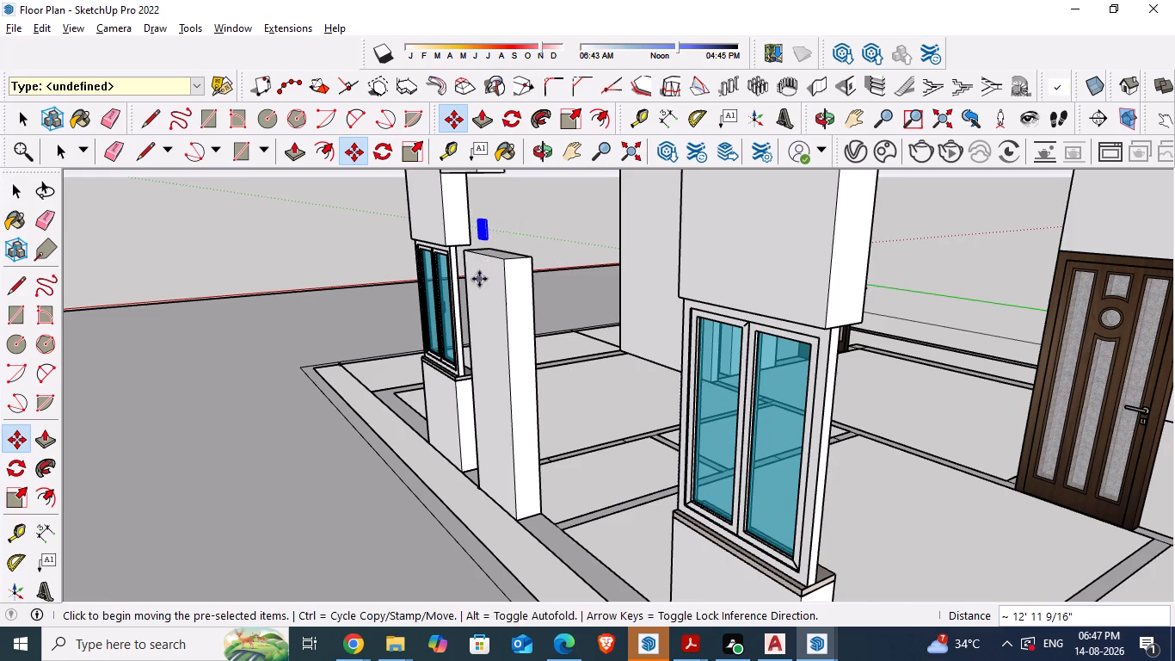
Move the window again to position it over the top face of the upright wall block.
middle_click_drag(479, 279, 655, 320)
left_click_drag(589, 276, 606, 281)
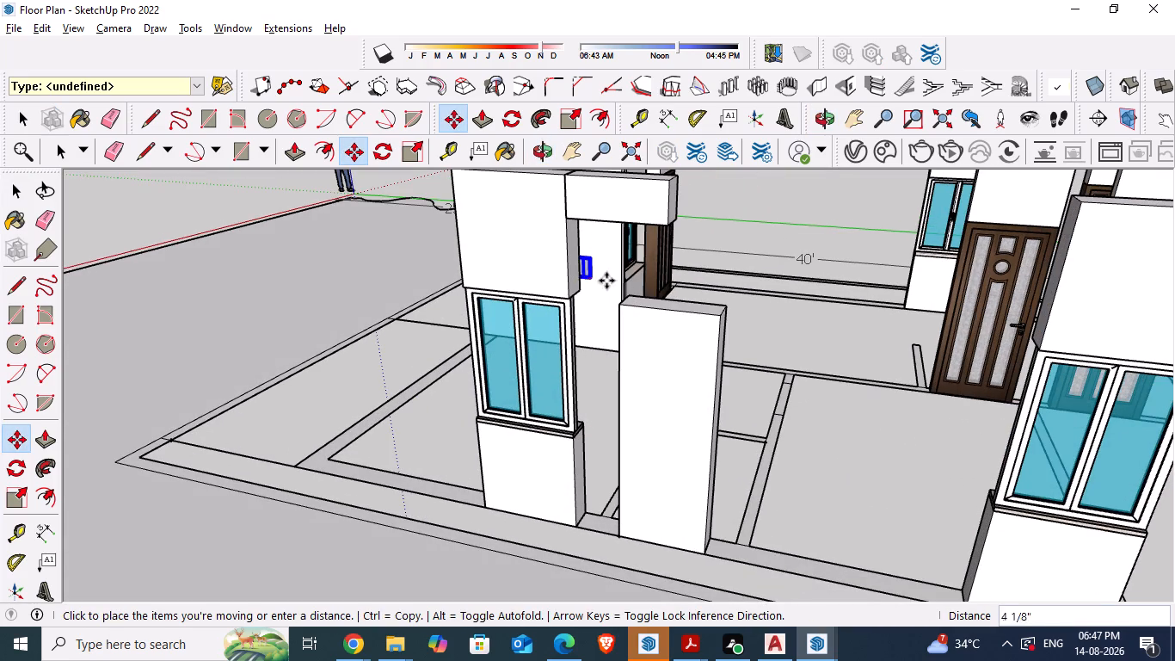
left_click_drag(606, 281, 720, 312)
scroll(720, 312, "up", 5)
left_click(686, 296)
Scale the window's width by about 2.58 along the red axis, stretching it towards the near end of the wall block.
middle_click_drag(682, 315, 747, 342)
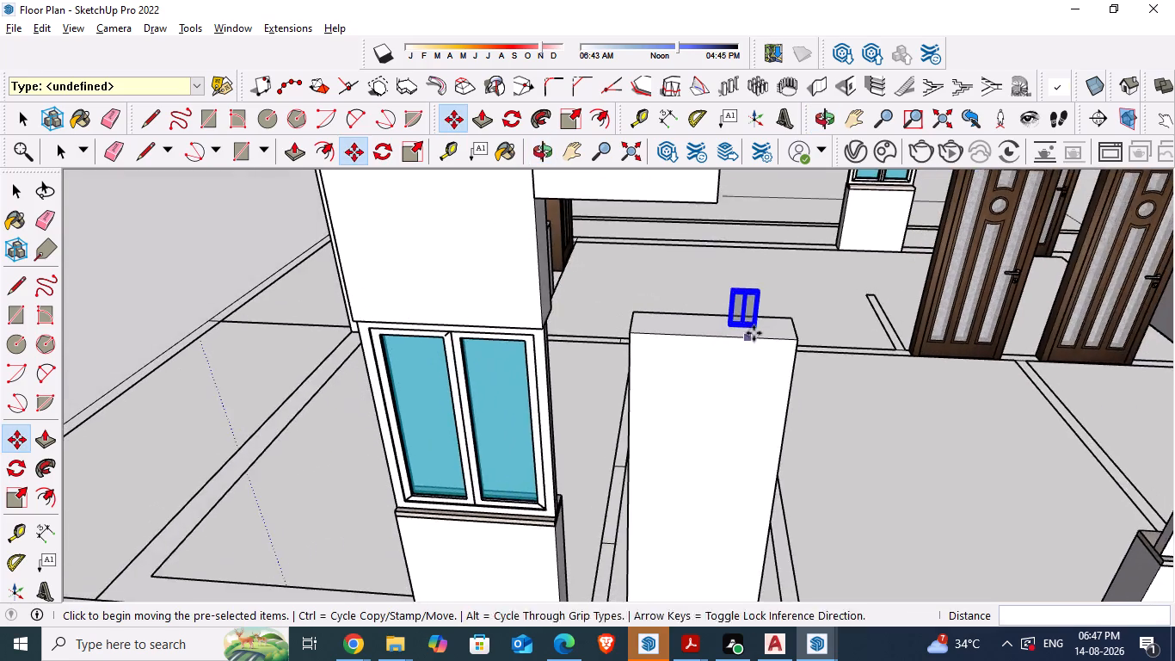
scroll(754, 321, "up", 11)
scroll(743, 325, "down", 1)
scroll(746, 310, "up", 5)
scroll(678, 327, "down", 3)
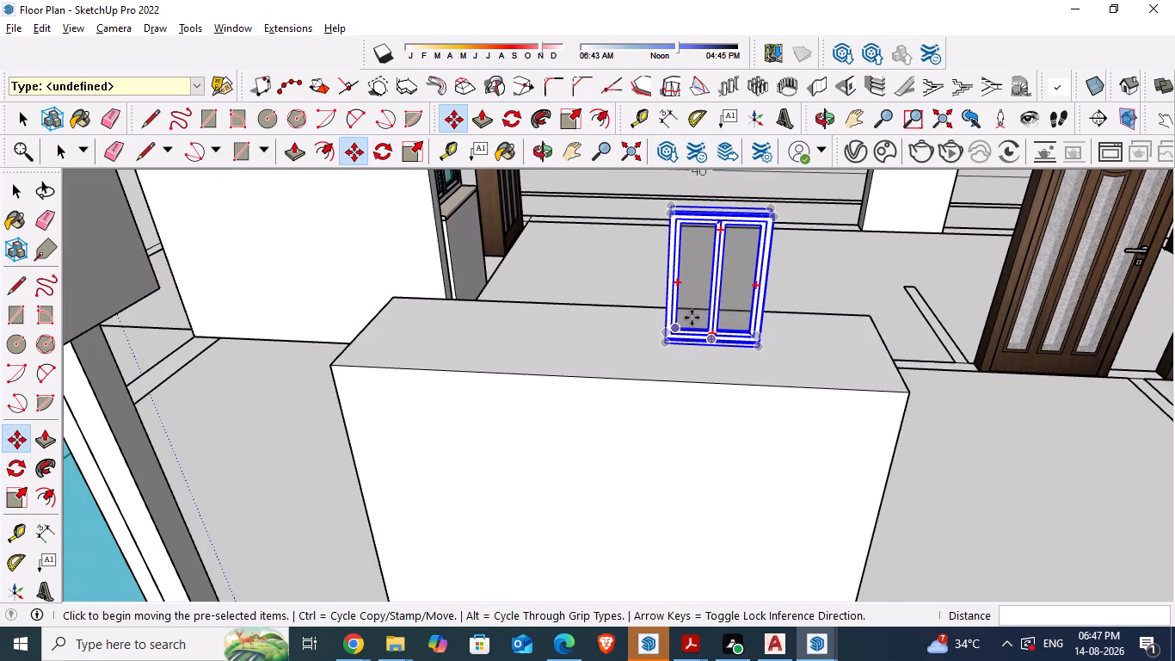
left_click(707, 293)
key("s")
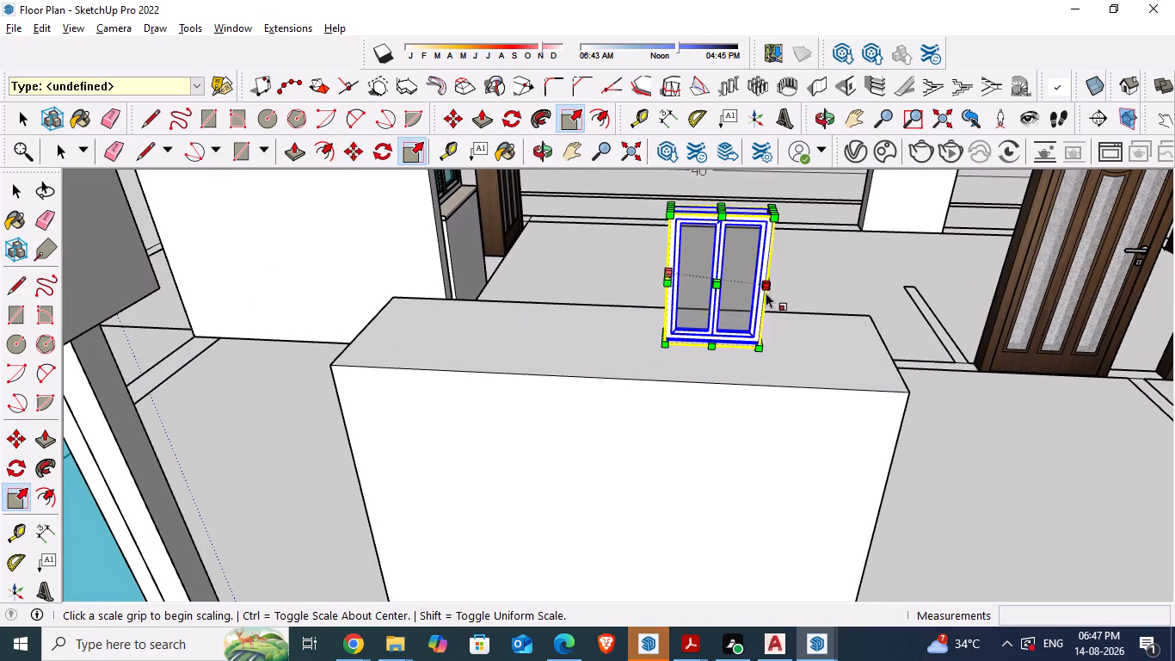
middle_click_drag(720, 335, 524, 315)
scroll(784, 340, "up", 4)
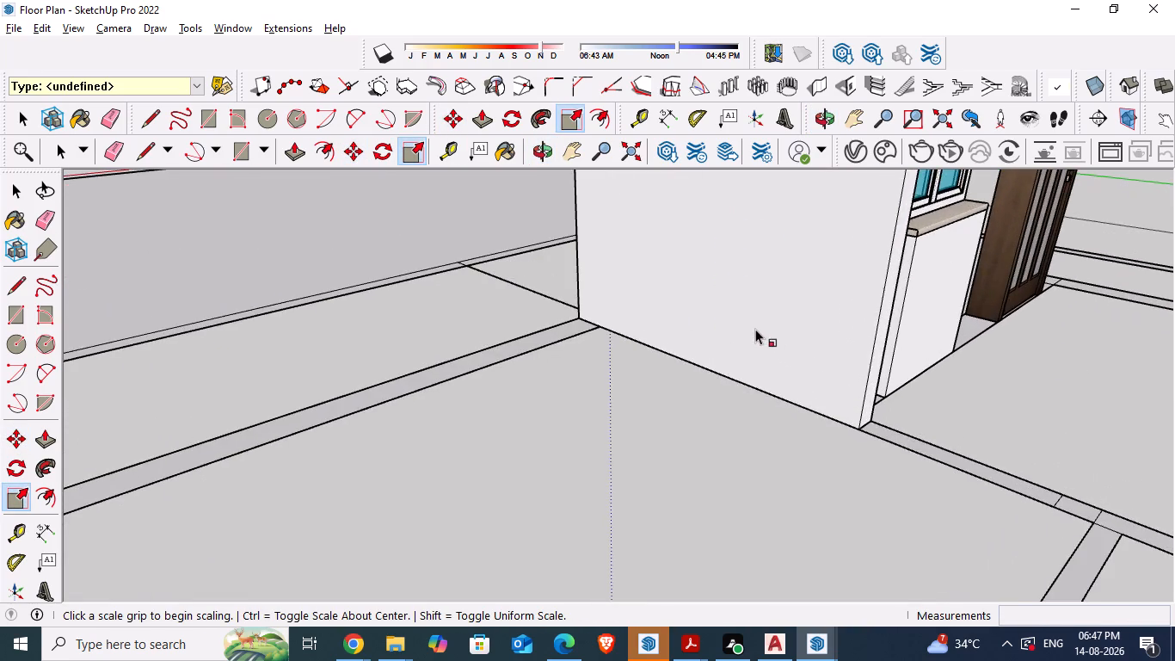
scroll(747, 307, "down", 7)
scroll(686, 346, "down", 2)
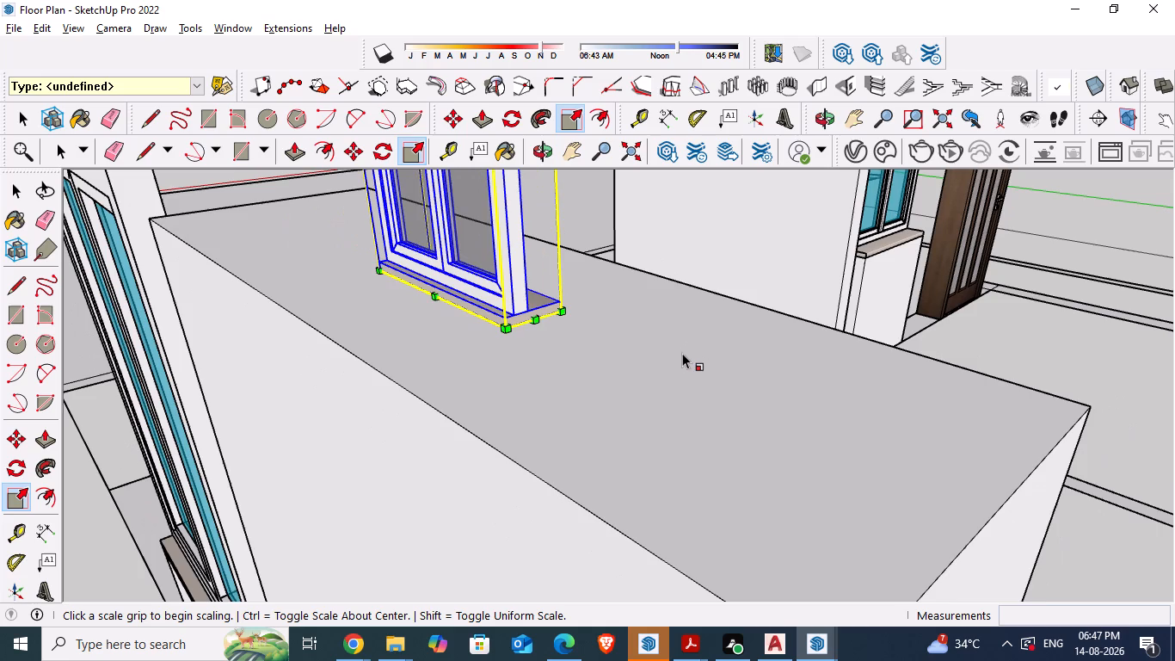
scroll(616, 330, "down", 2)
left_click_drag(544, 176, 647, 311)
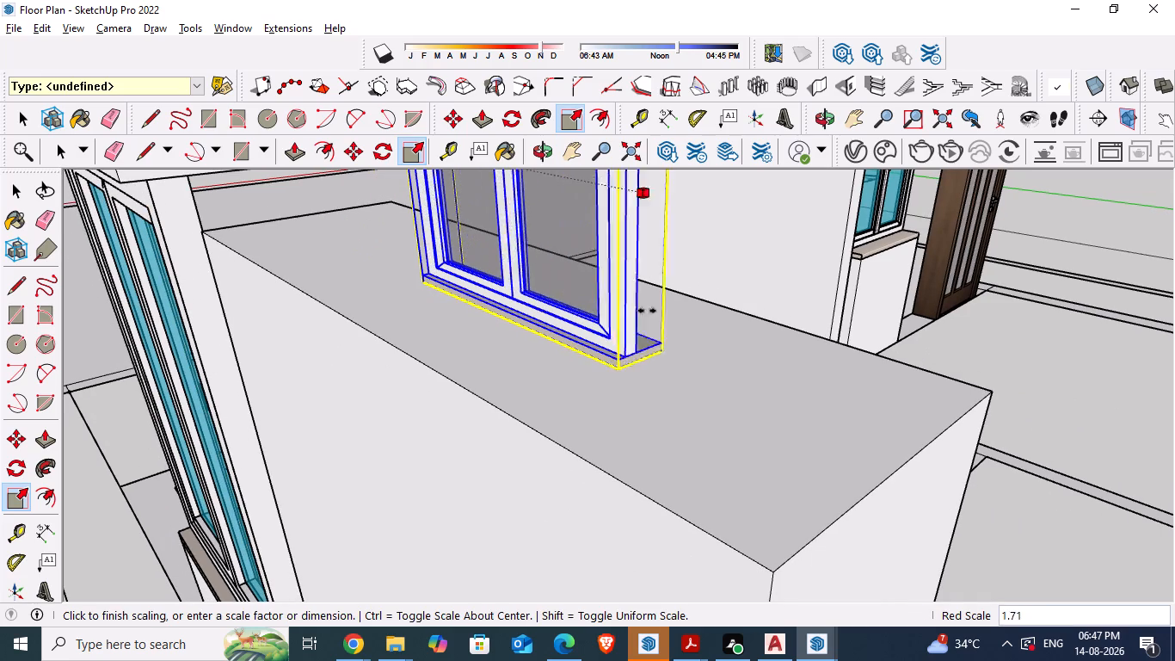
left_click_drag(647, 311, 791, 559)
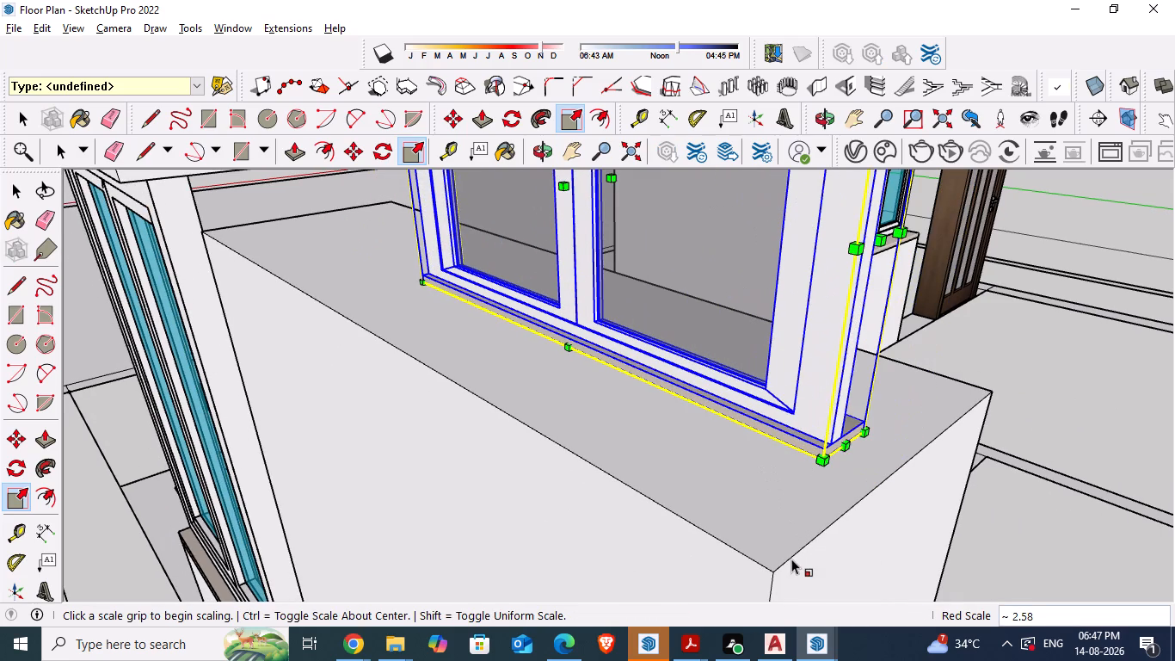
left_click_drag(886, 247, 856, 499)
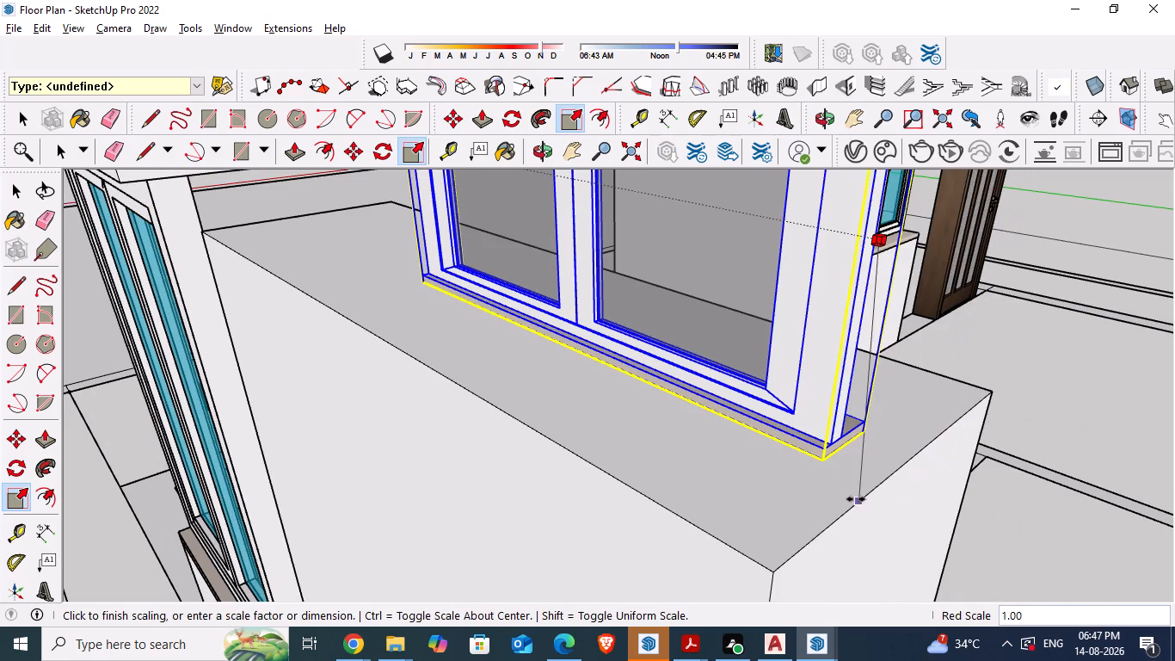
left_click_drag(856, 499, 859, 499)
left_click(859, 499)
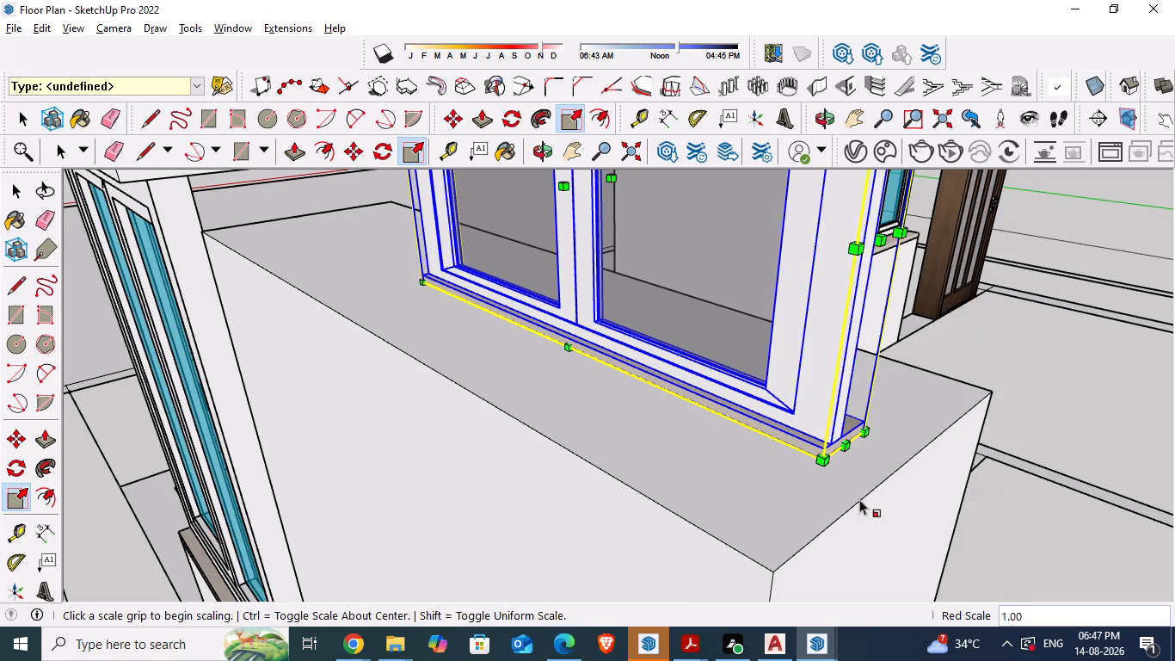
Stretch the window's opposite side along the red axis to the other end of the wall block, and leave the Scale tool.
scroll(704, 411, "down", 2)
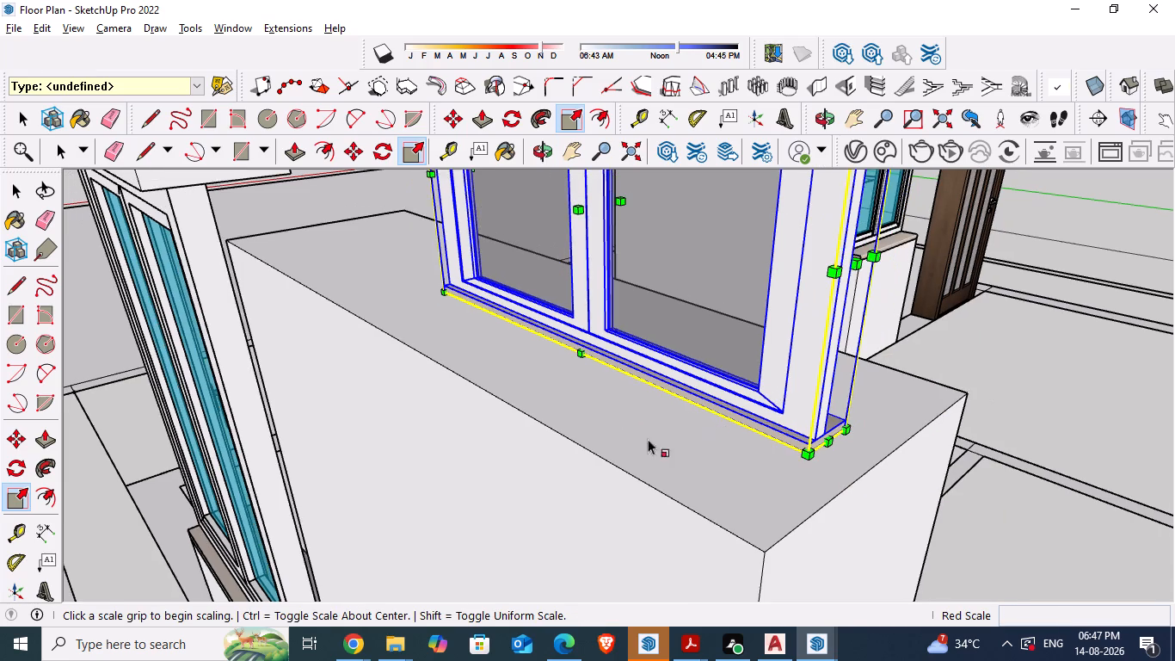
scroll(618, 449, "down", 3)
middle_click_drag(539, 430, 821, 480)
scroll(741, 417, "down", 4)
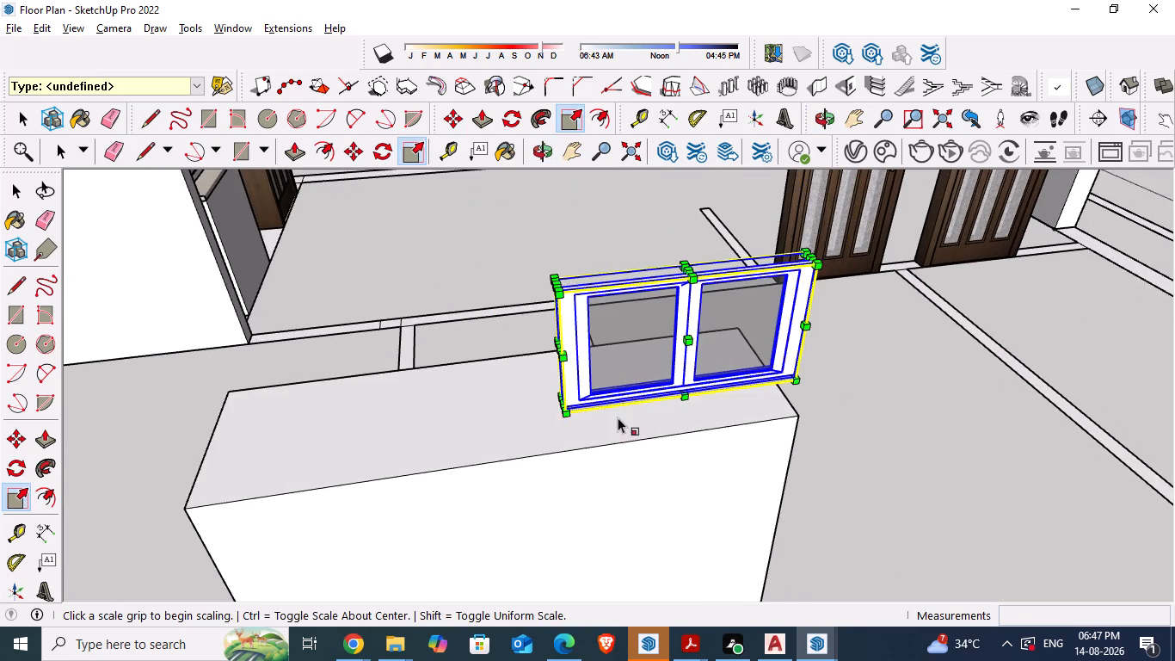
middle_click_drag(624, 423, 777, 370)
scroll(561, 373, "up", 4)
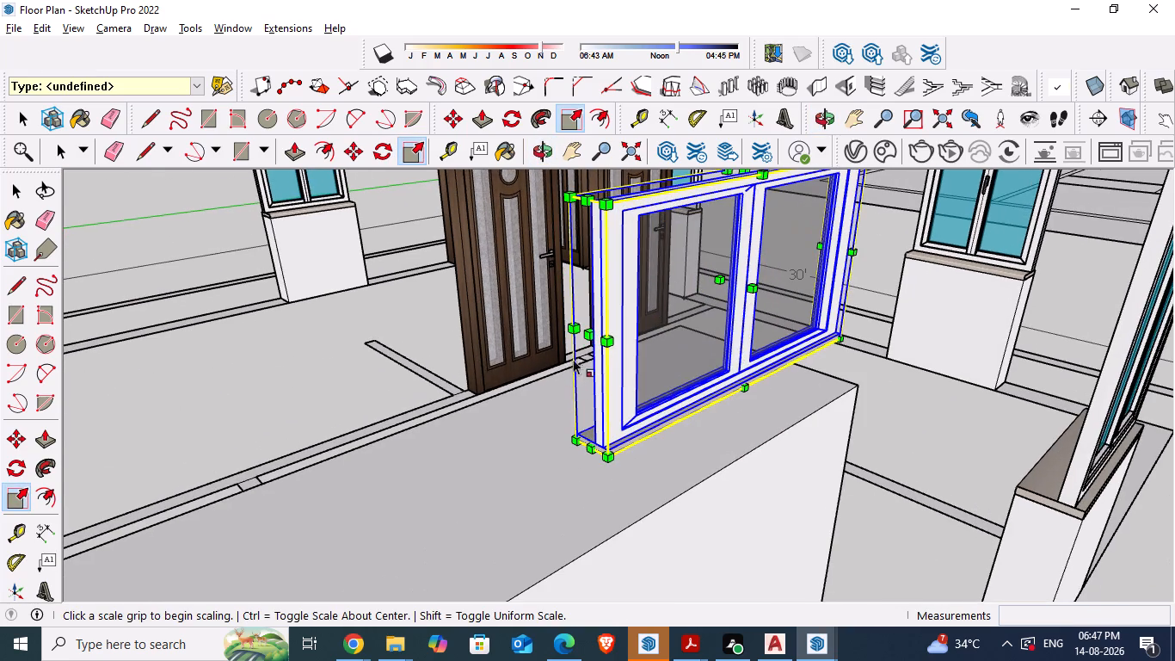
left_click_drag(584, 332, 380, 415)
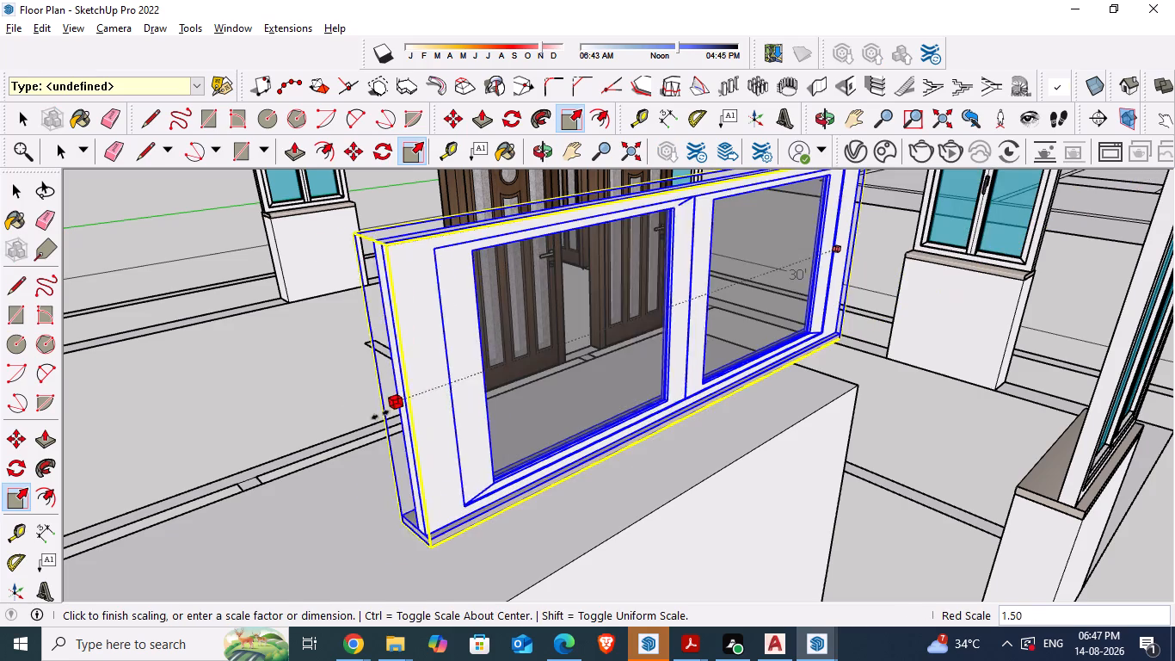
left_click_drag(380, 415, 249, 466)
scroll(249, 466, "down", 13)
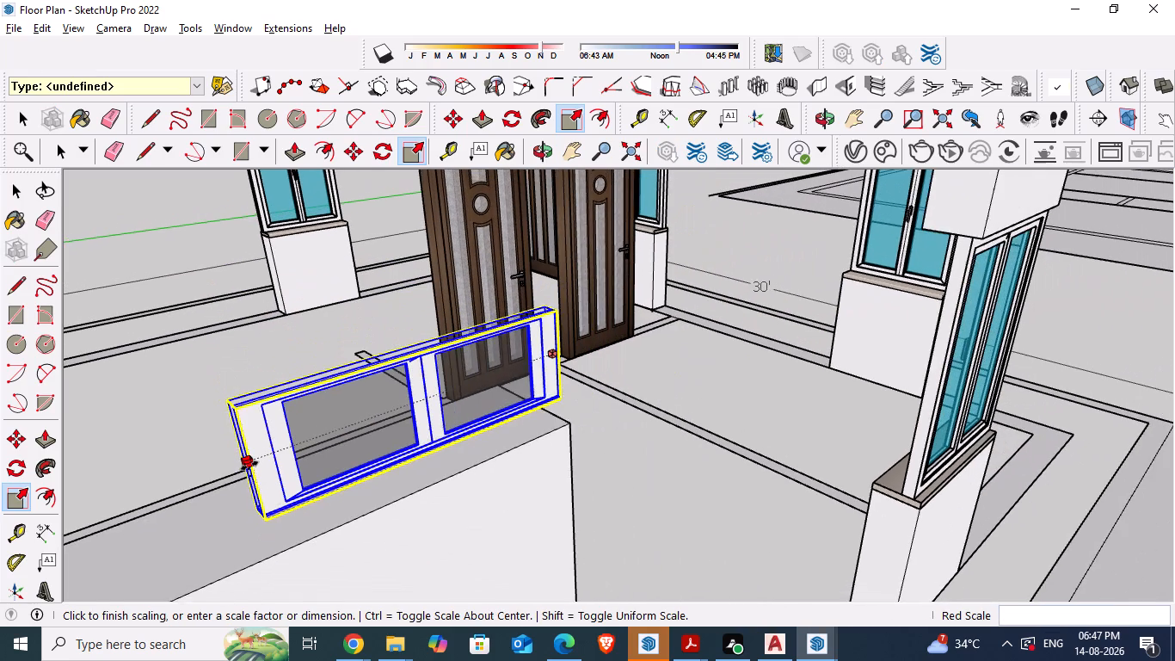
left_click_drag(249, 466, 117, 516)
scroll(249, 466, "down", 3)
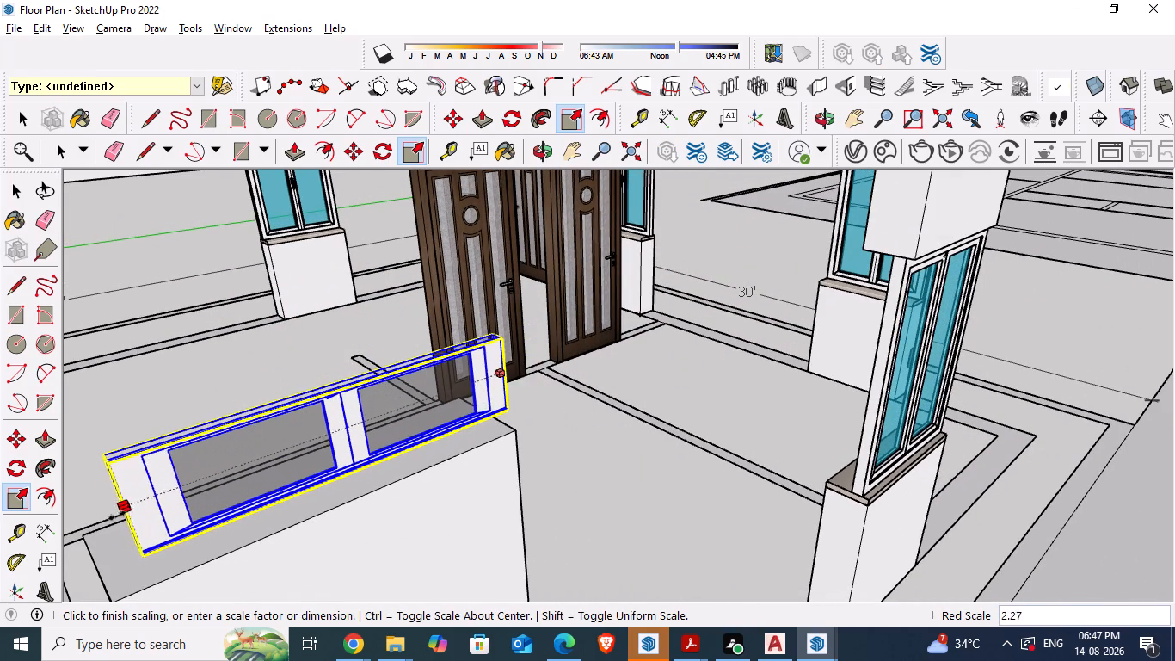
left_click_drag(117, 516, 81, 532)
left_click(81, 532)
scroll(340, 456, "down", 5)
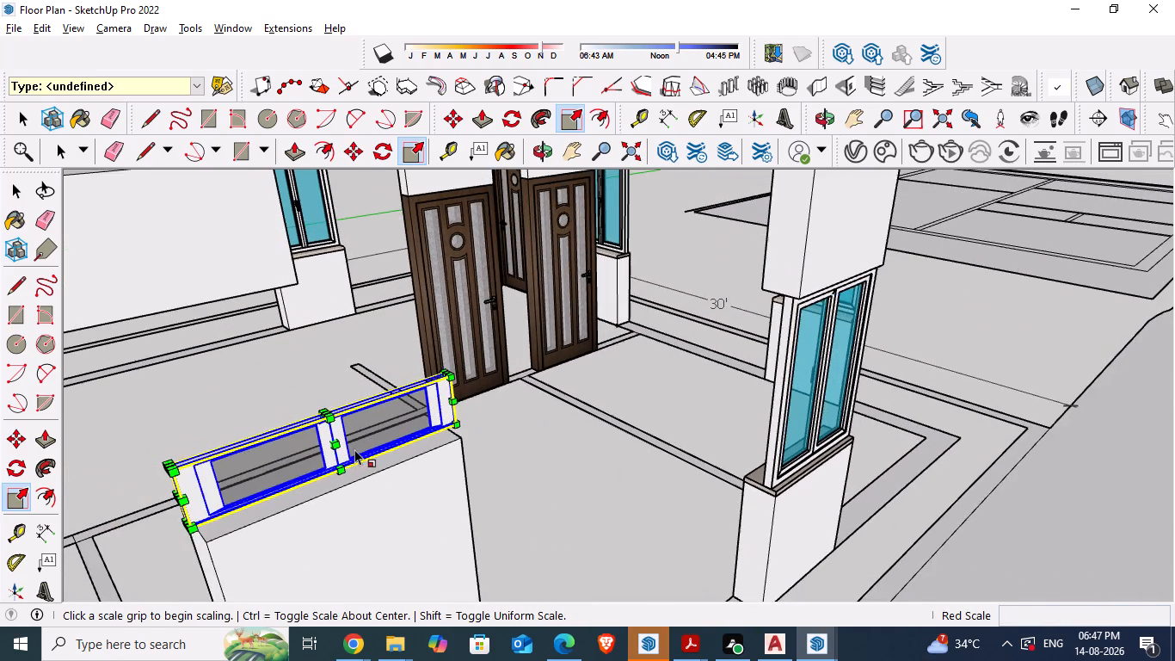
scroll(220, 522, "up", 12)
scroll(292, 468, "down", 8)
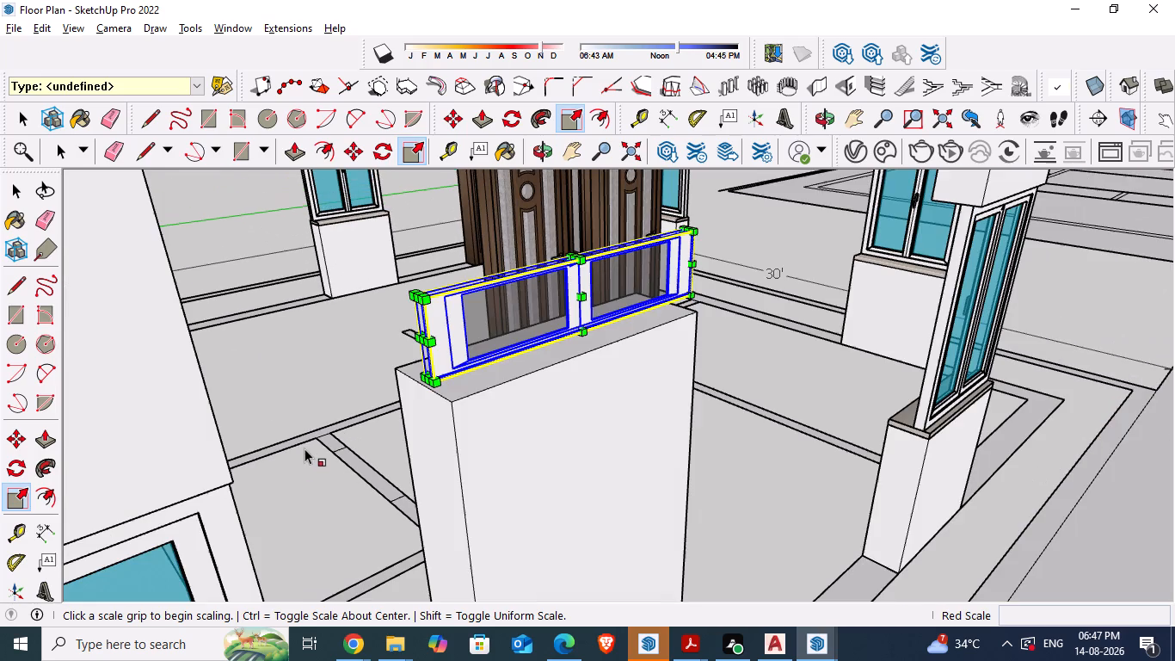
scroll(474, 398, "up", 5)
key("space")
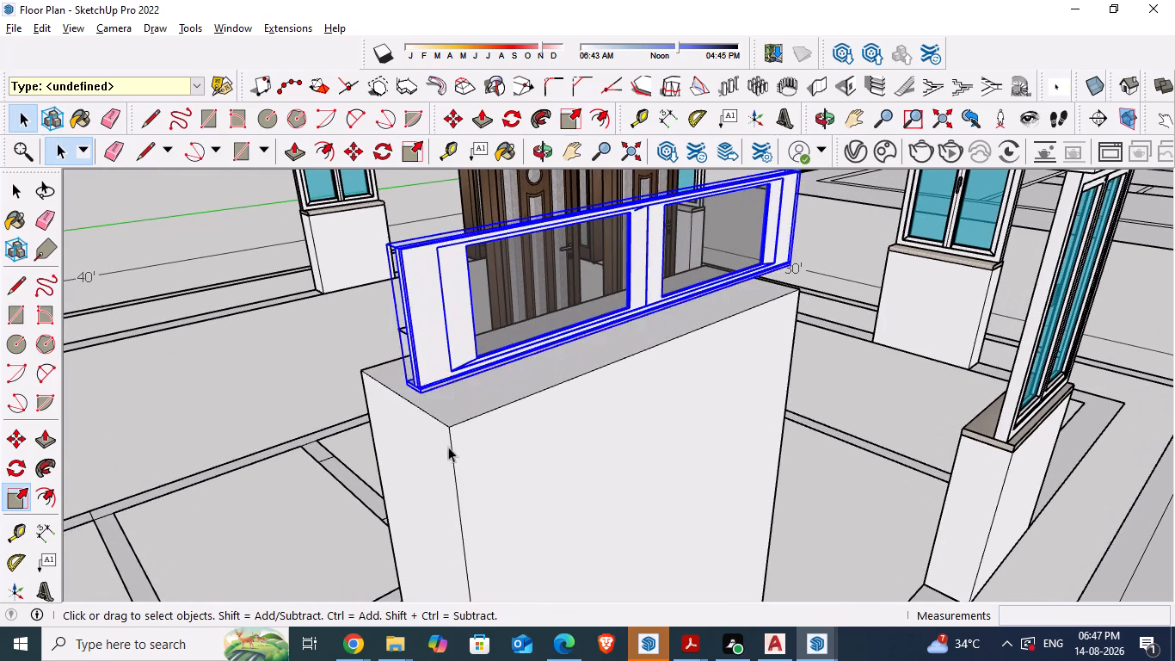
scroll(426, 386, "up", 9)
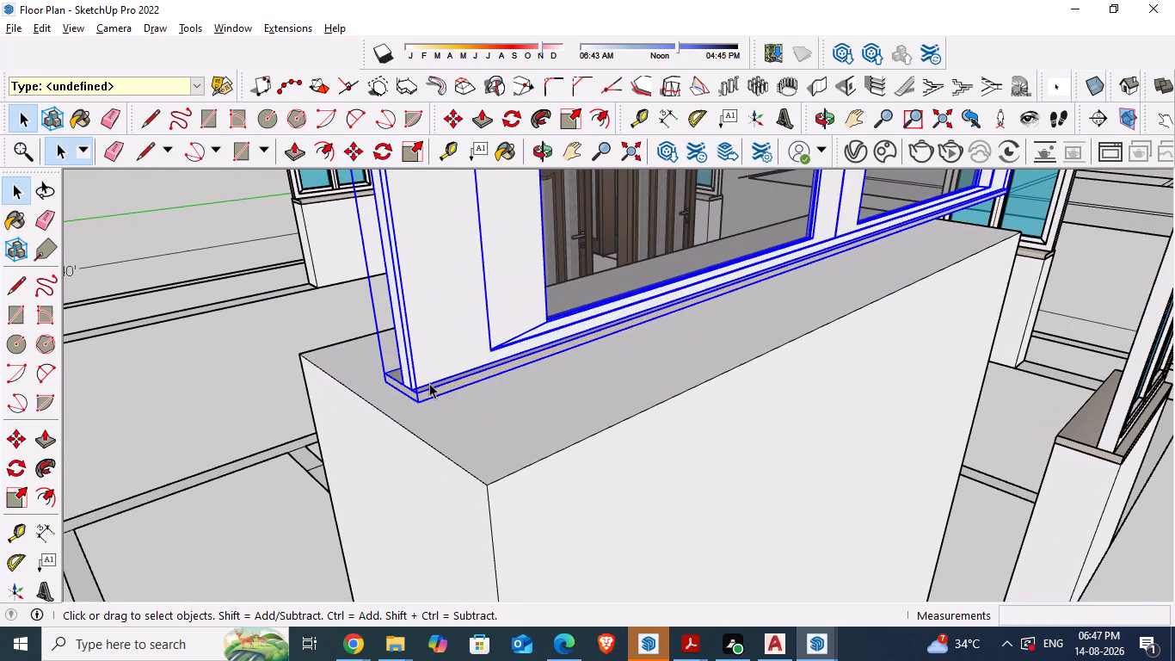
Move the window so the bottom corner of its sill meets the near top corner of the upright wall block.
scroll(430, 385, "up", 1)
key("m")
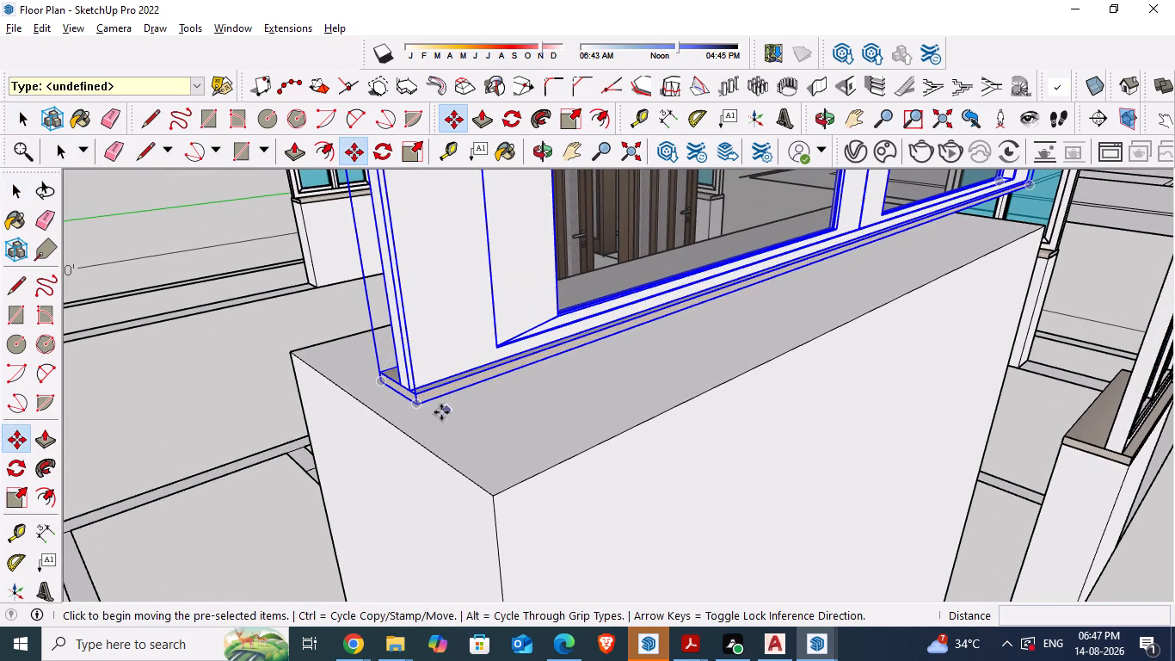
left_click_drag(417, 405, 475, 482)
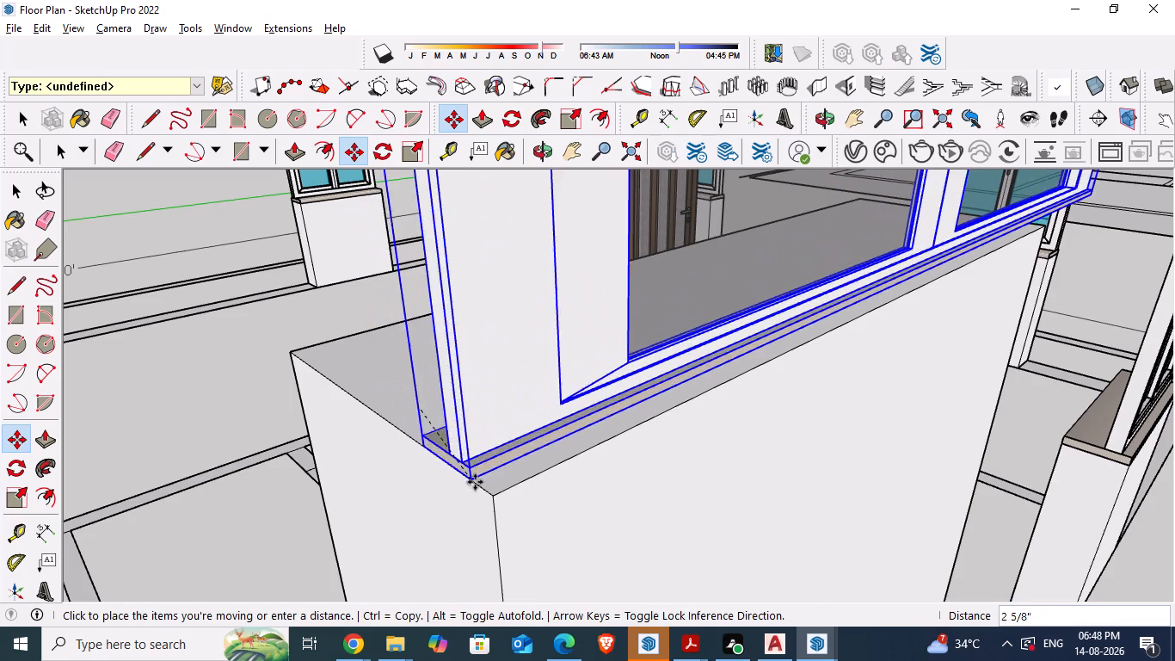
left_click_drag(475, 482, 490, 495)
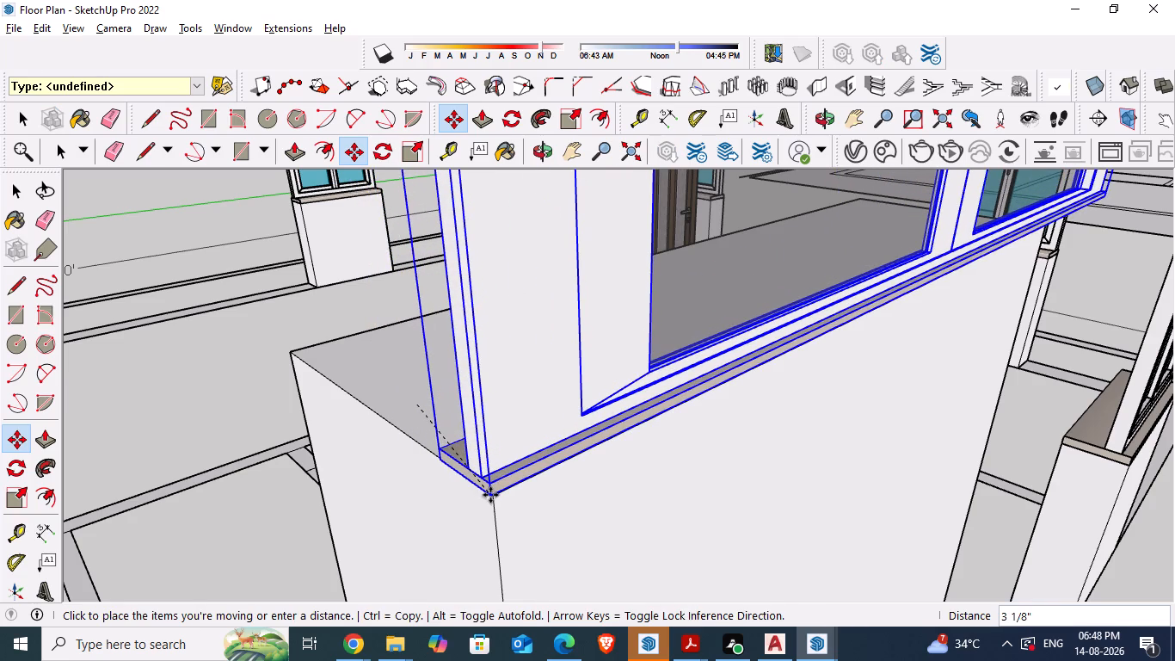
left_click(490, 495)
scroll(502, 496, "up", 12)
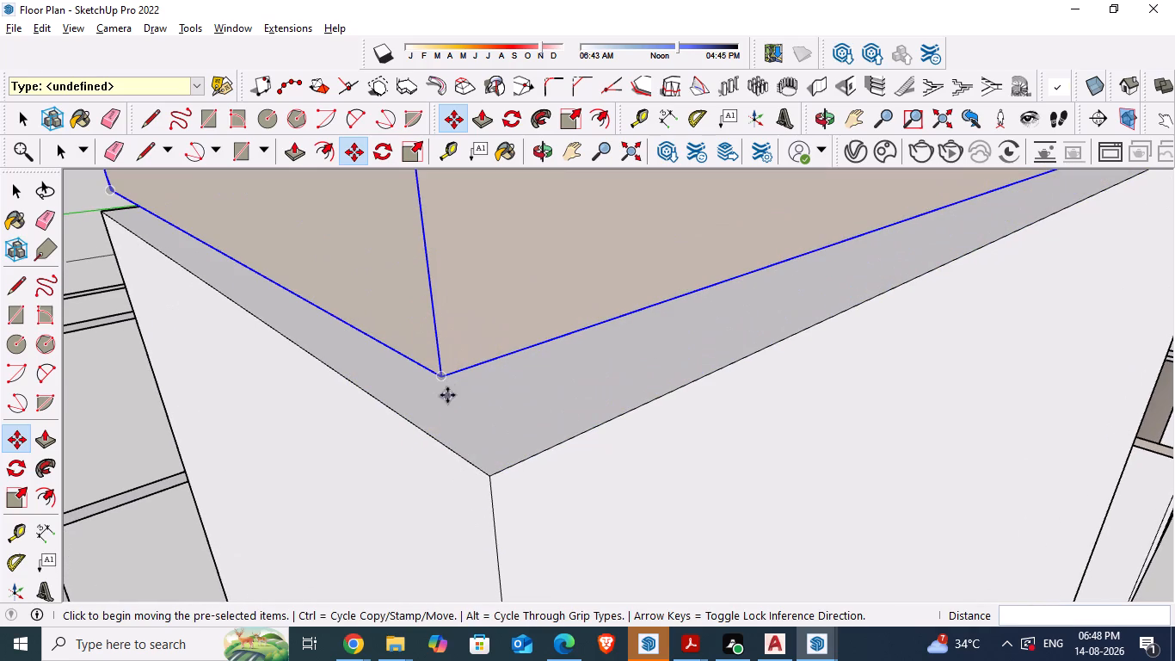
left_click_drag(442, 380, 495, 475)
left_click(495, 475)
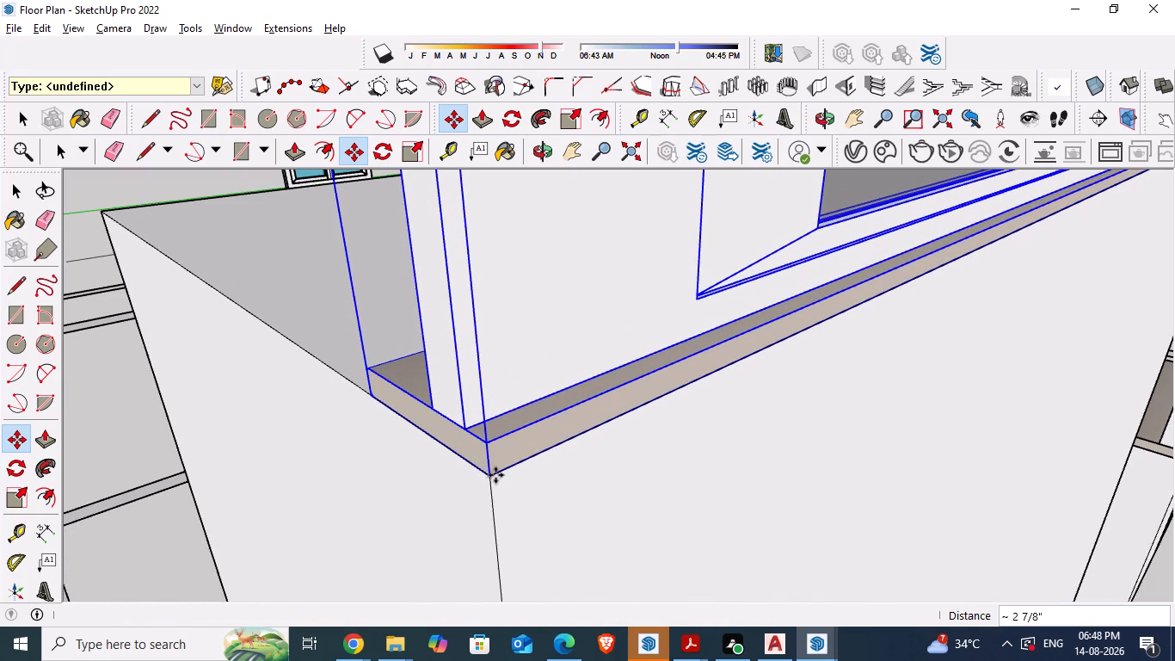
Scale the window by about 0.98 along the red axis to match the wall block's end, and clear the window selection.
scroll(244, 392, "down", 12)
middle_click_drag(713, 402, 476, 393)
scroll(431, 396, "down", 6)
middle_click_drag(828, 390, 558, 377)
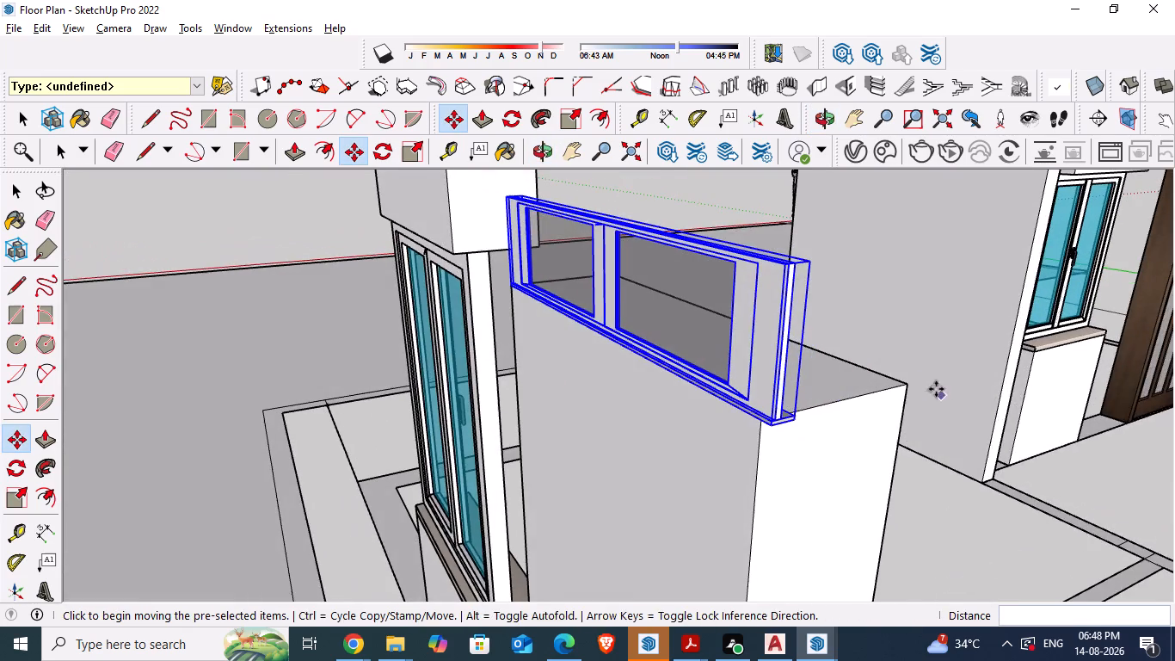
scroll(893, 387, "up", 1)
middle_click_drag(864, 423, 786, 426)
scroll(700, 405, "up", 4)
scroll(643, 386, "down", 1)
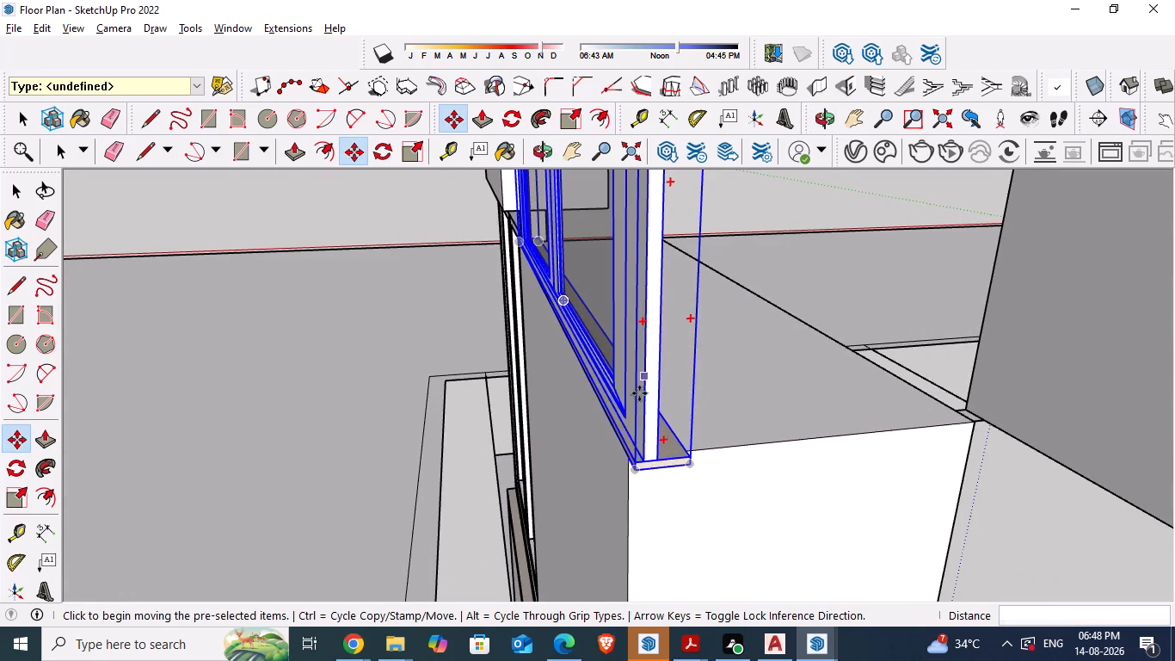
scroll(639, 393, "down", 2)
key("s")
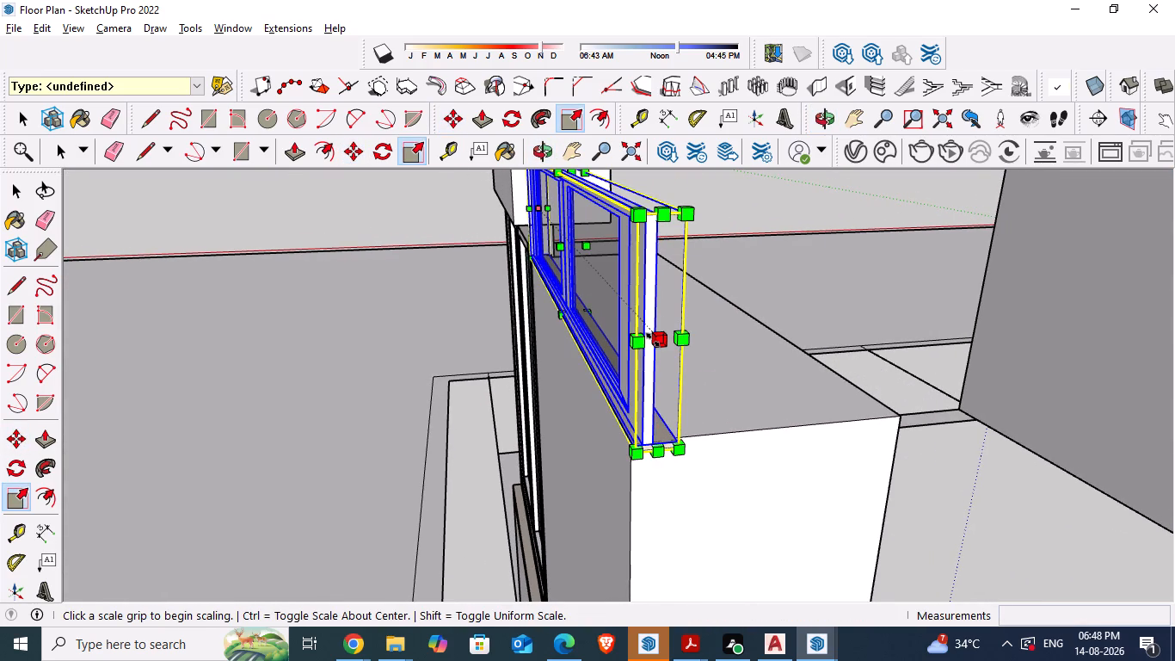
left_click_drag(654, 338, 886, 417)
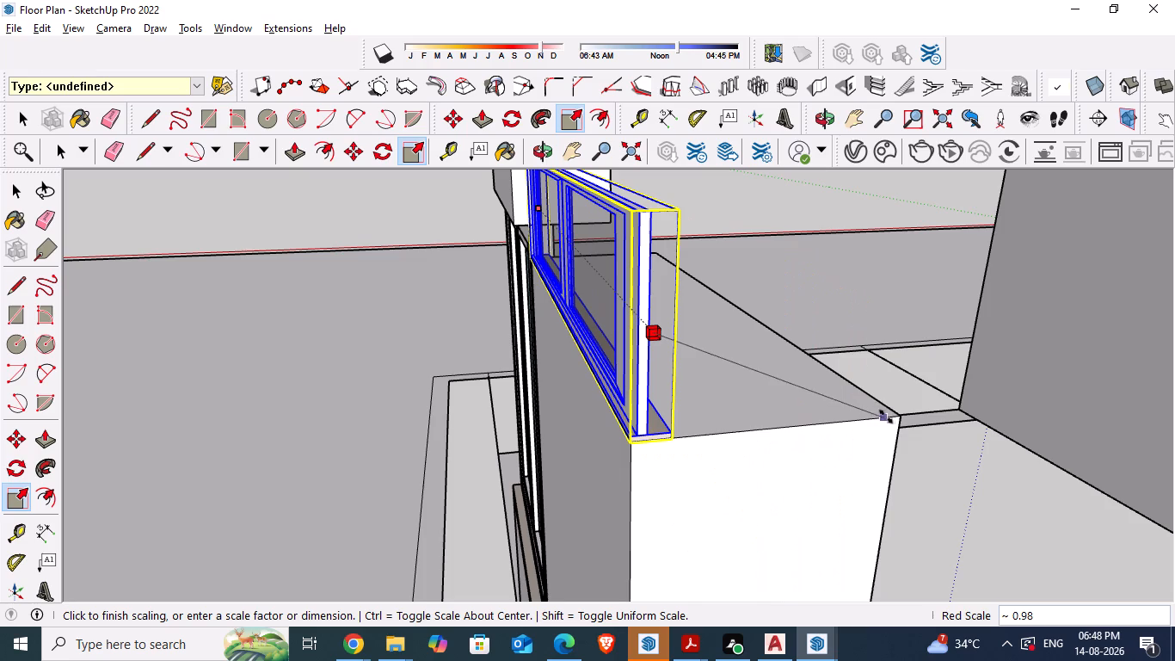
left_click_drag(886, 417, 896, 417)
left_click(896, 417)
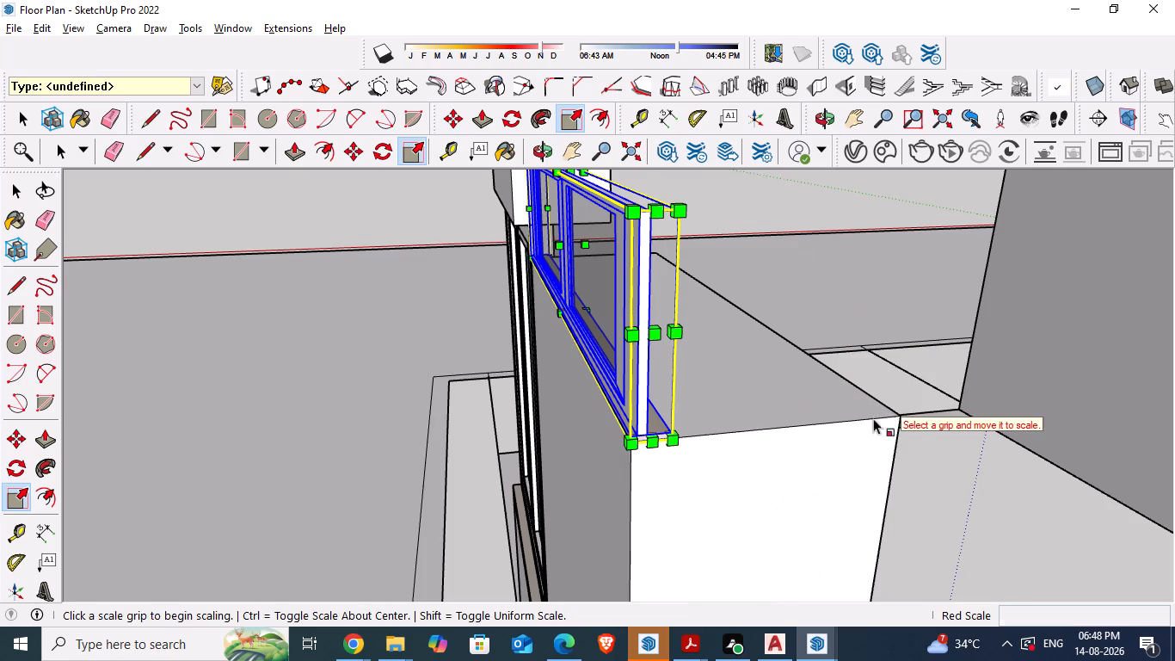
scroll(723, 428, "up", 6)
scroll(601, 426, "up", 3)
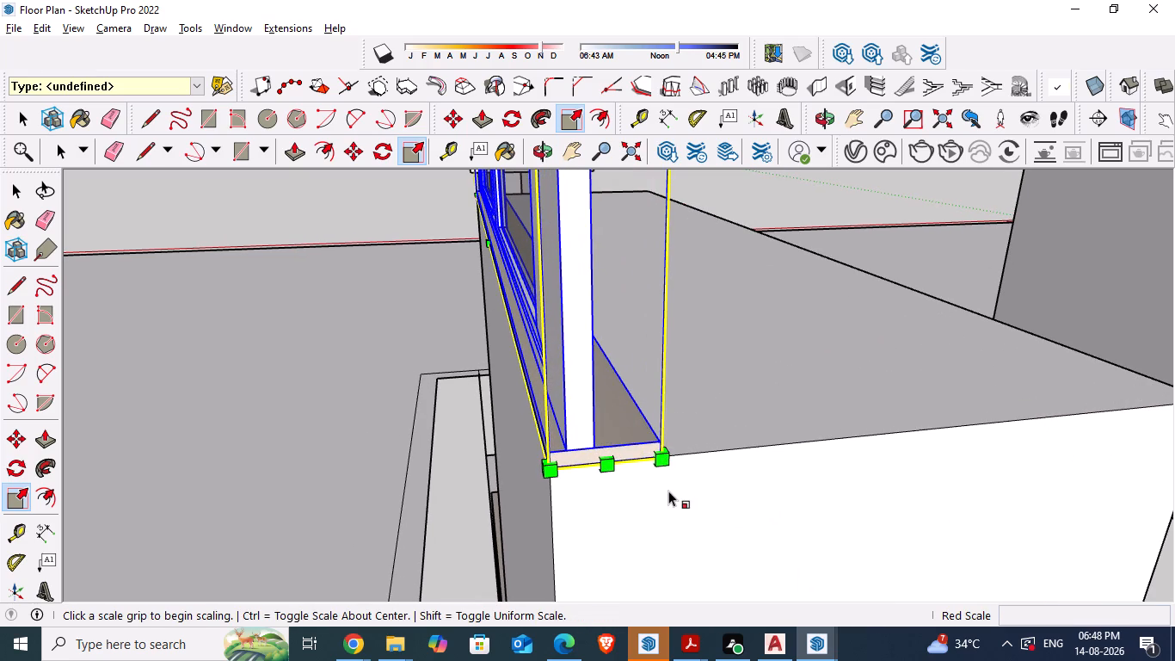
key("space")
left_click(218, 413)
Examine how the window's sill sits on the wall block, up close and from around the house.
scroll(504, 448, "up", 5)
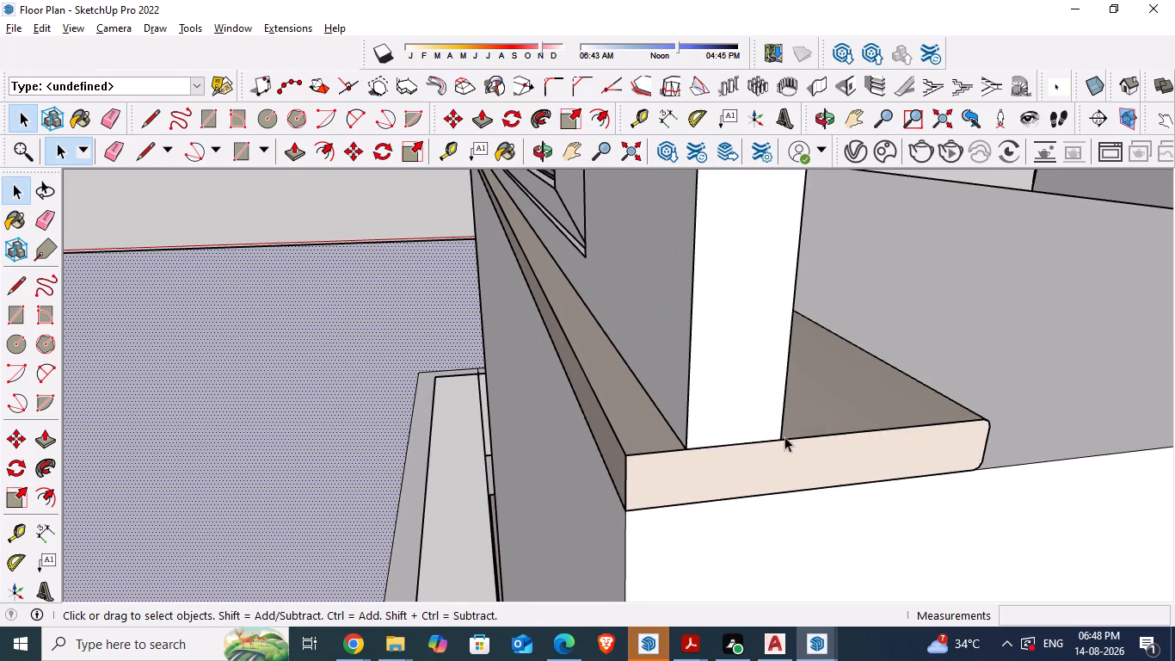
scroll(742, 466, "up", 4)
middle_click_drag(659, 469, 544, 394)
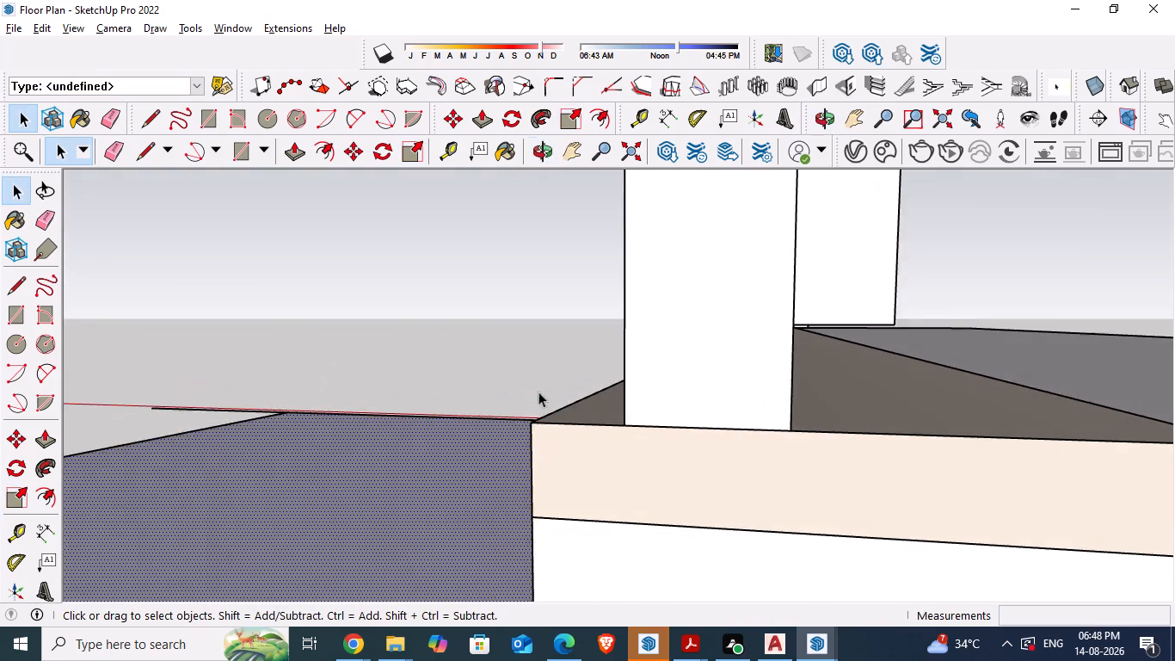
scroll(514, 380, "down", 15)
scroll(583, 418, "up", 2)
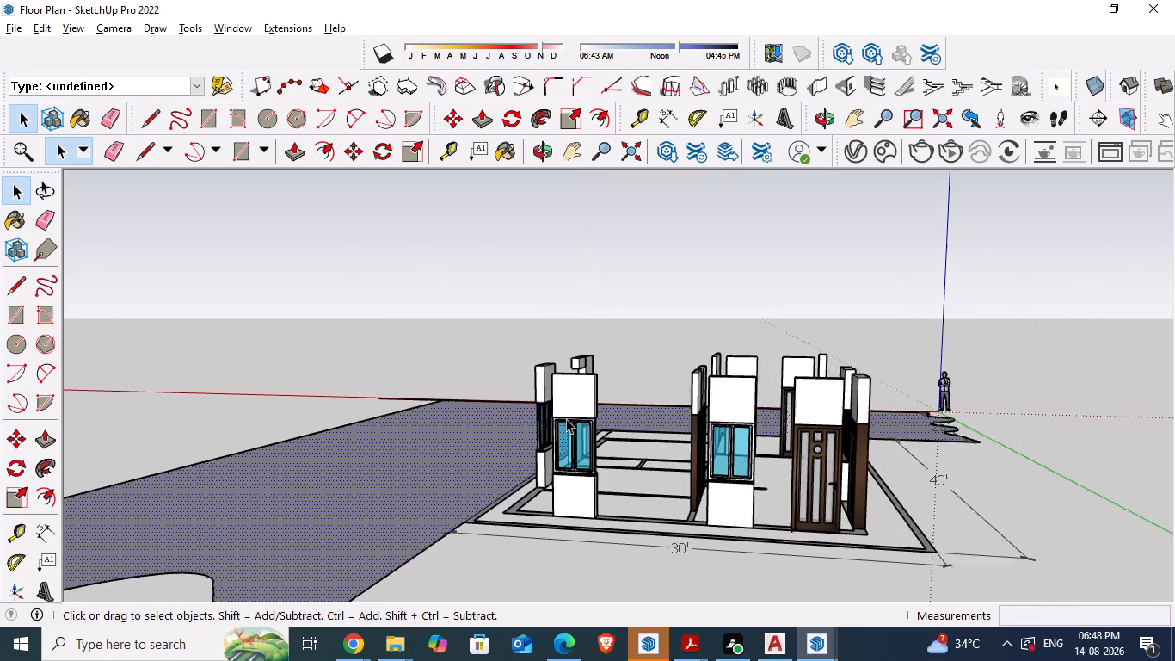
scroll(566, 418, "up", 7)
middle_click_drag(570, 398, 994, 436)
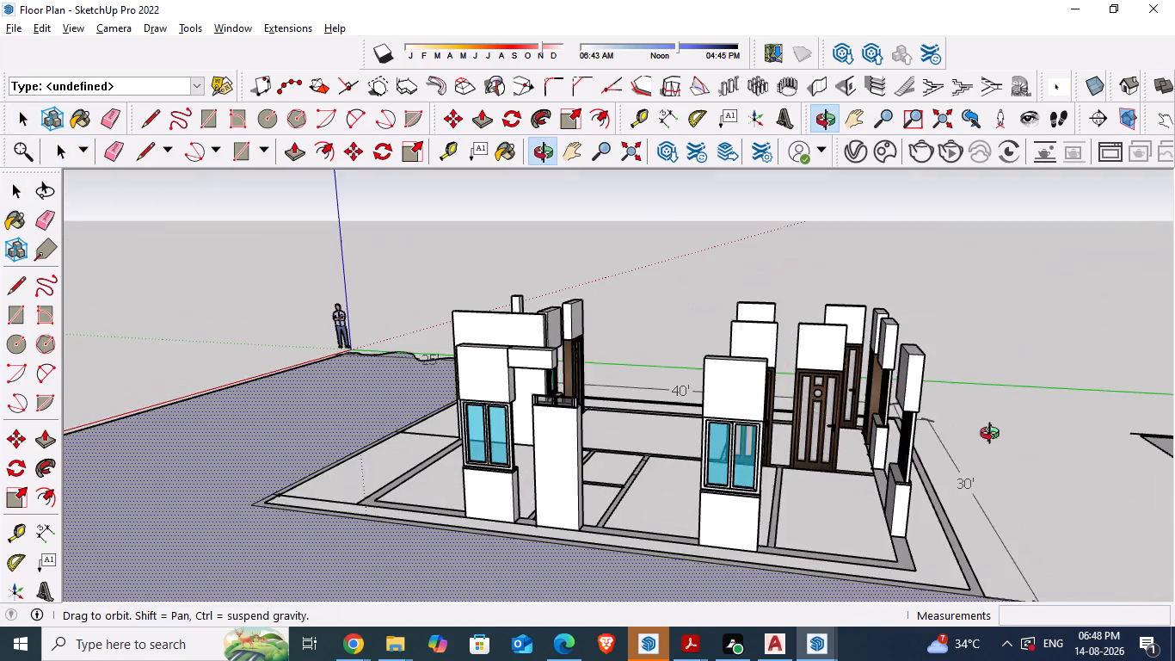
middle_click_drag(994, 436, 994, 436)
scroll(537, 417, "up", 12)
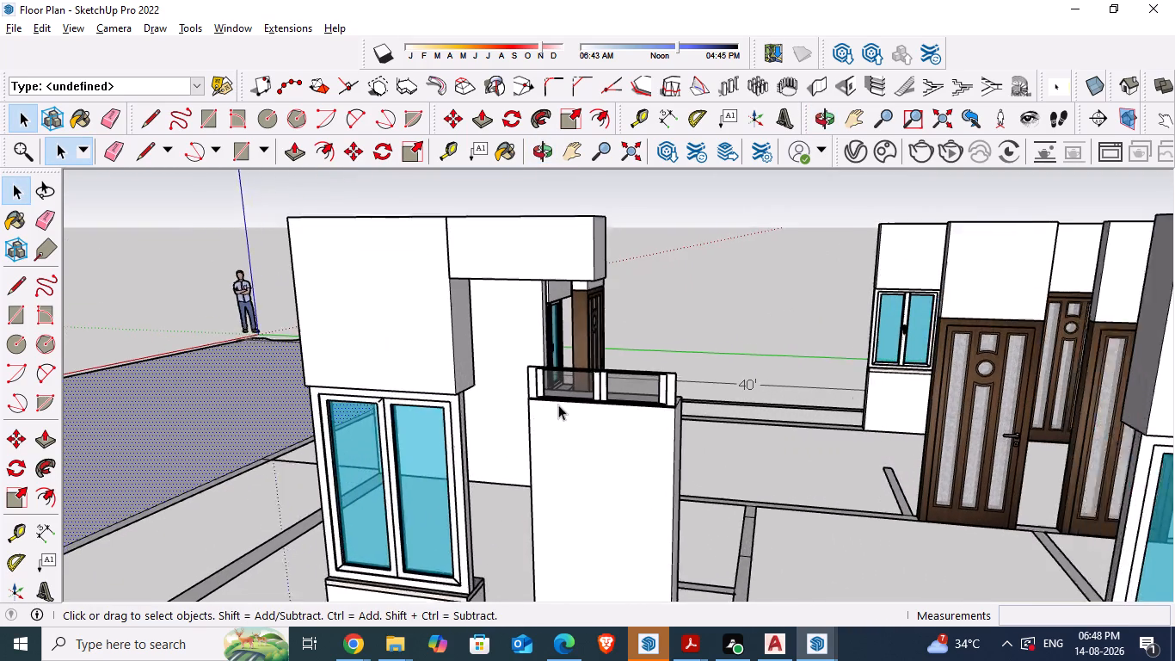
Open the new window's nested group and paint both panes with Translucent Glass Tinted from Glass and Mirrors.
scroll(558, 405, "up", 2)
middle_click_drag(565, 400, 600, 390)
left_click(610, 389)
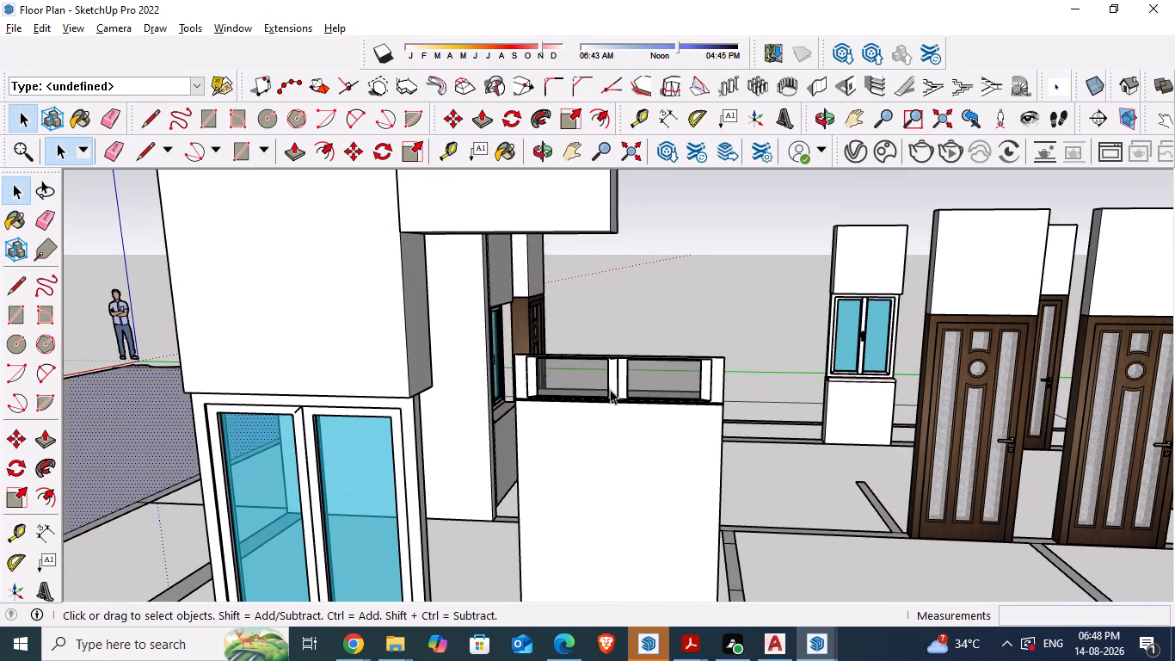
triple_click(571, 373)
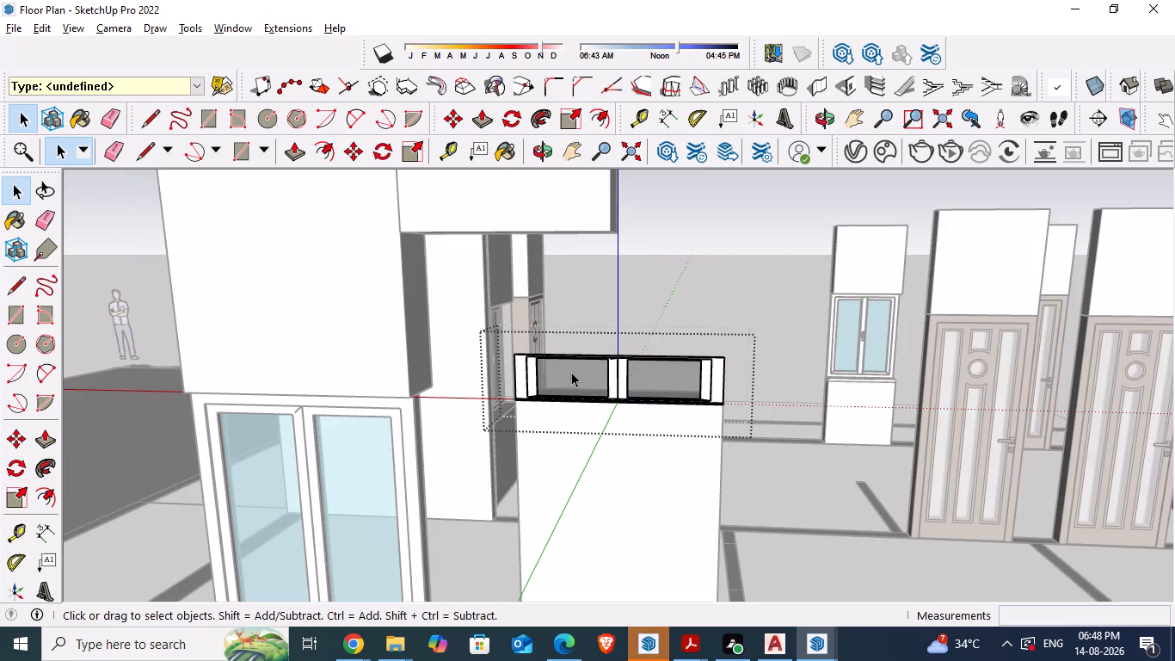
left_click(571, 372)
triple_click(575, 380)
left_click(575, 380)
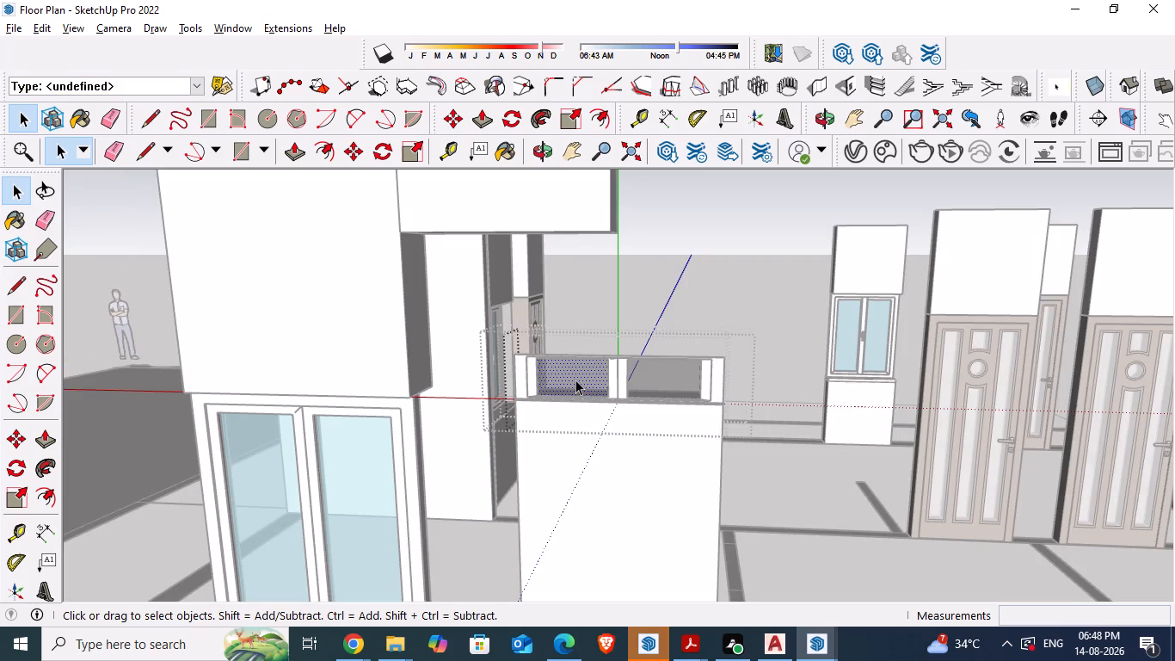
left_click(592, 375)
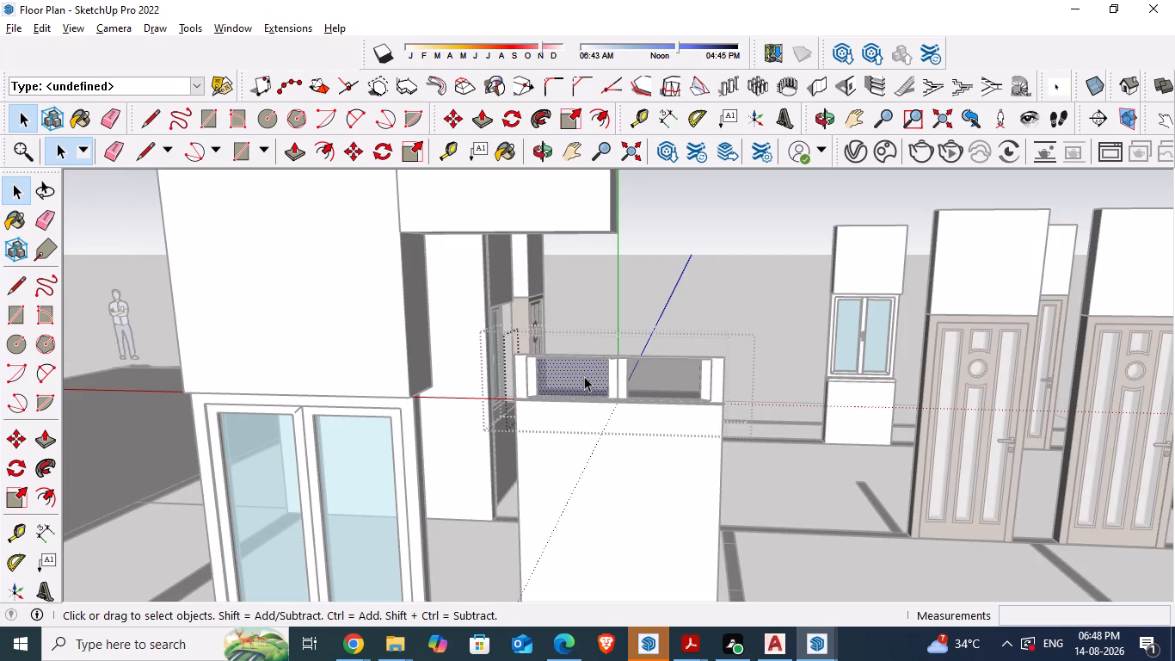
left_click(584, 376)
triple_click(564, 382)
triple_click(564, 382)
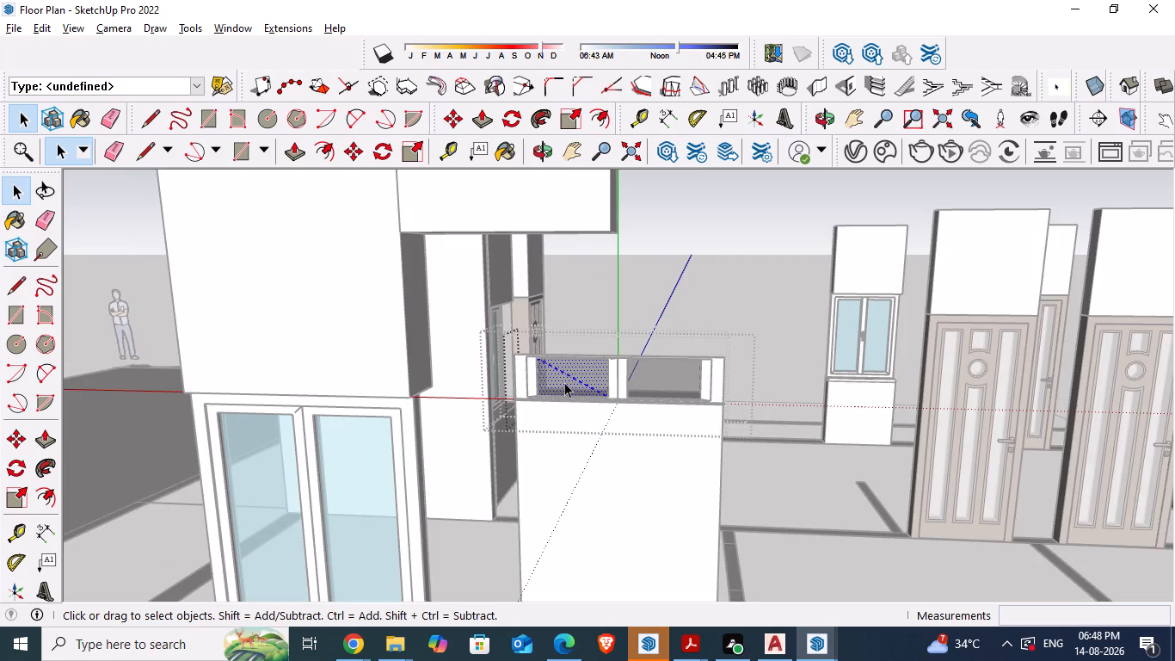
left_click(564, 382)
scroll(583, 375, "up", 1)
middle_click_drag(583, 375, 585, 337)
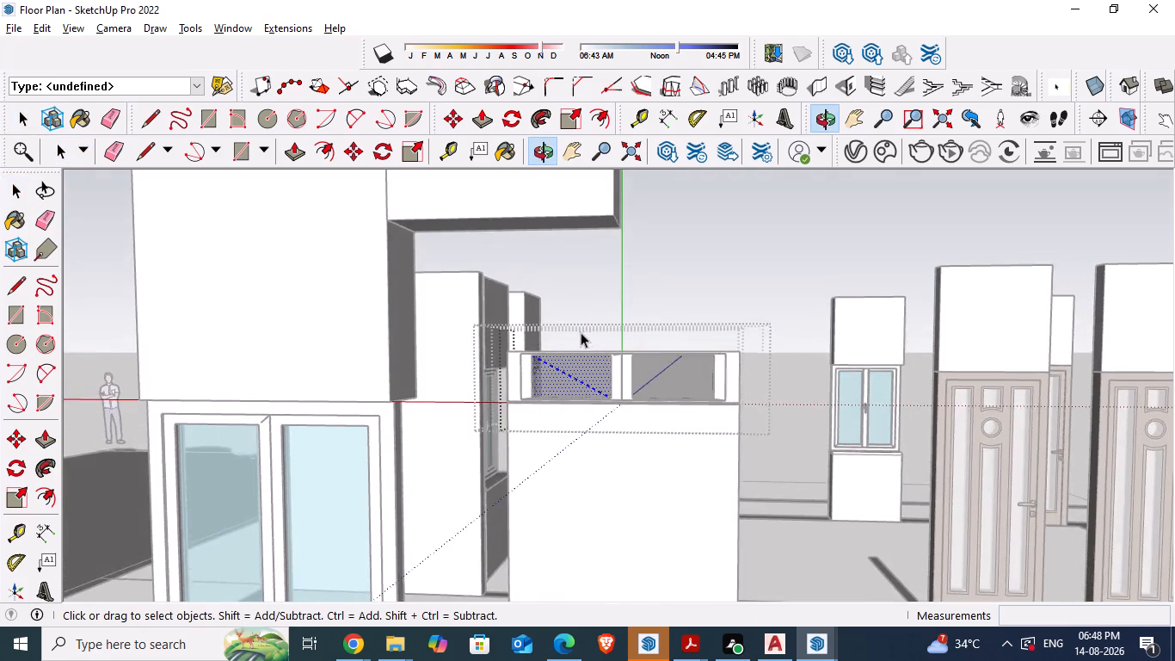
scroll(559, 373, "up", 5)
left_click(579, 375)
left_click(580, 375)
triple_click(581, 375)
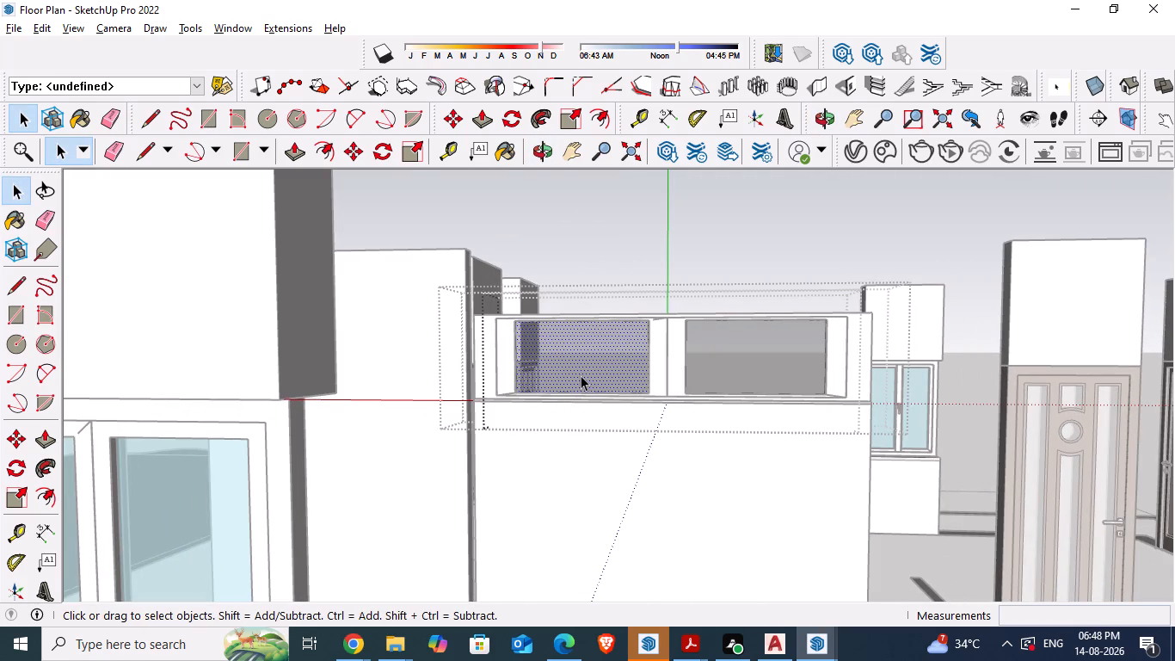
left_click(581, 374)
right_click(601, 359)
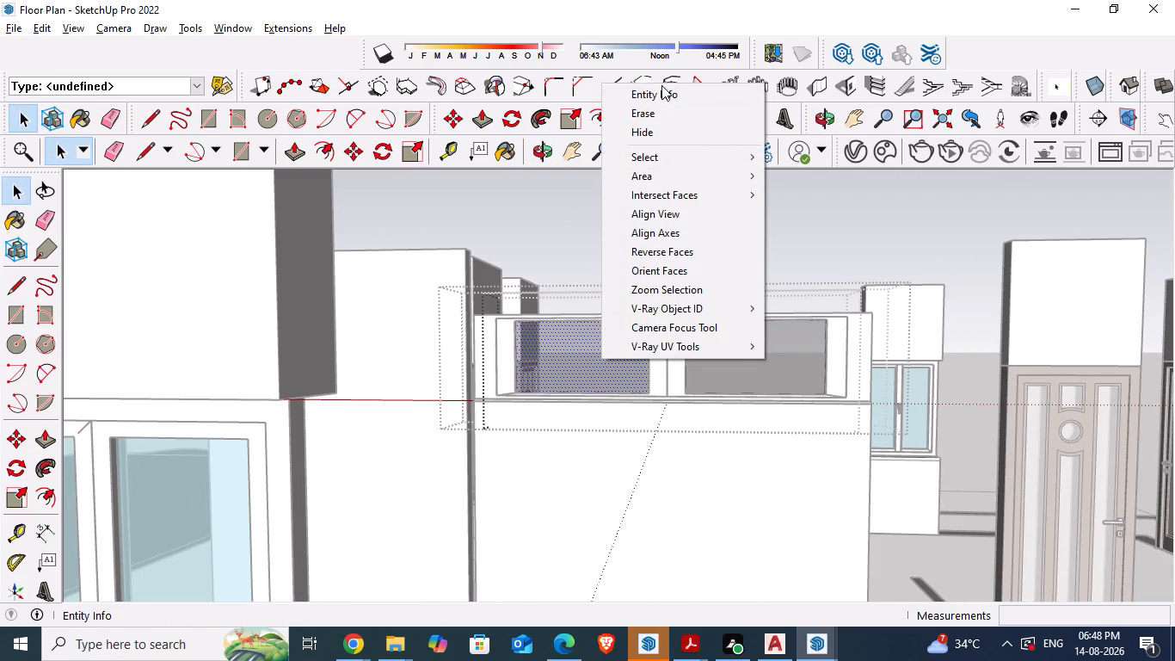
left_click(660, 93)
left_click(804, 357)
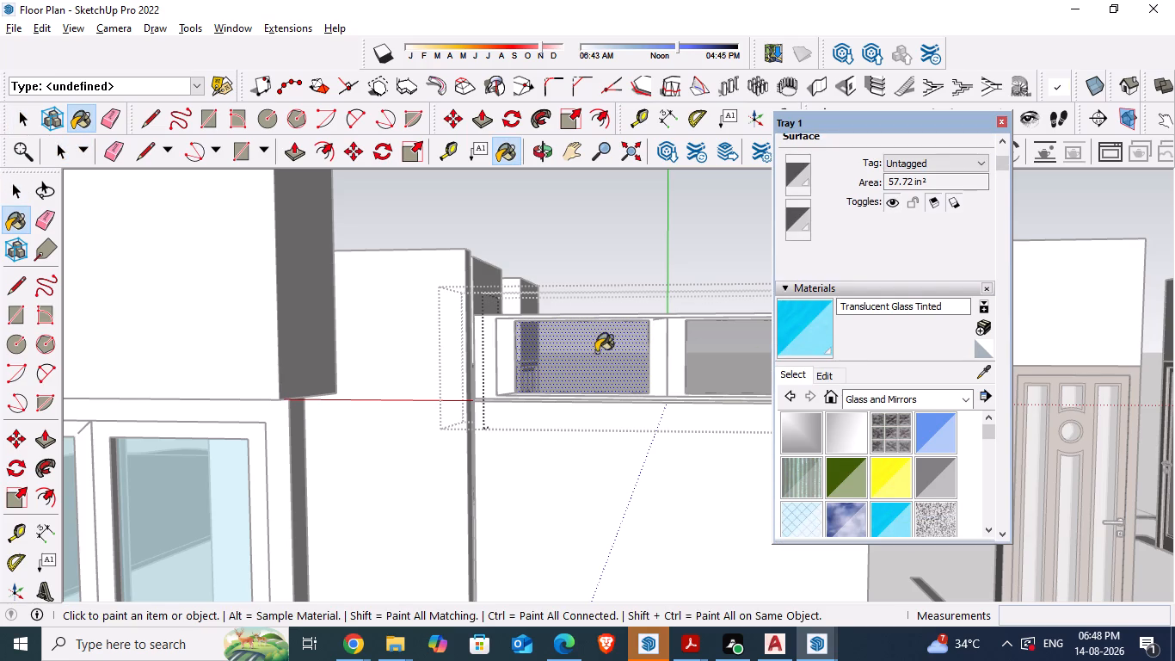
left_click(594, 352)
left_click(704, 365)
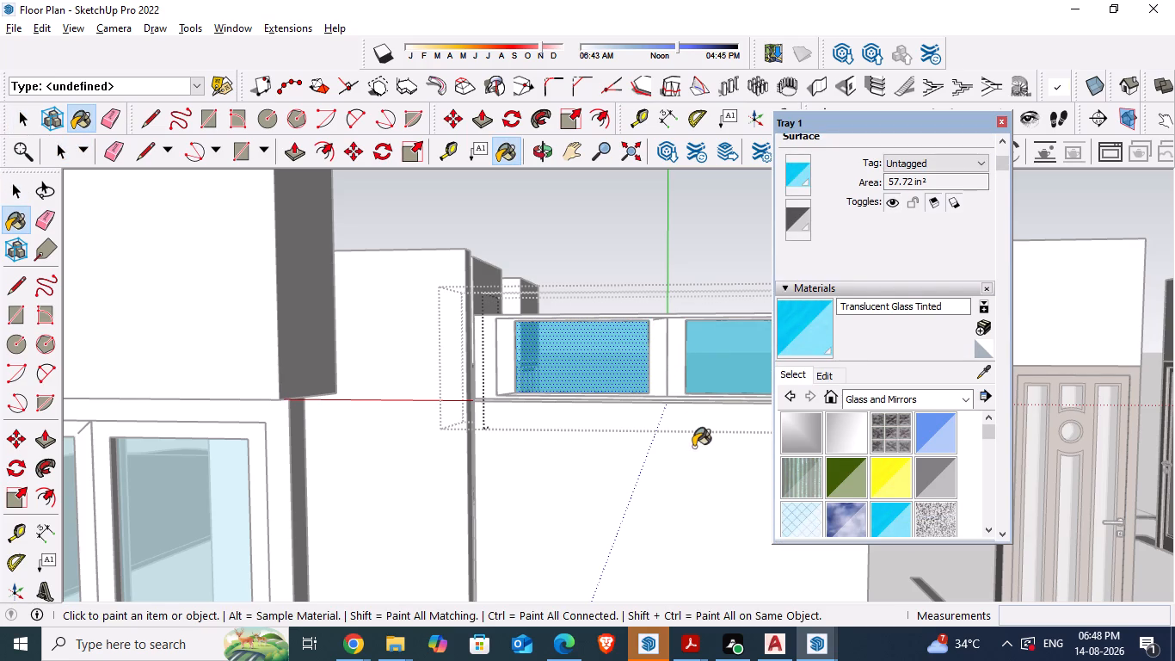
key("space")
left_click(1003, 121)
Step out of the window's inner pane group and save the model.
scroll(626, 288, "down", 1)
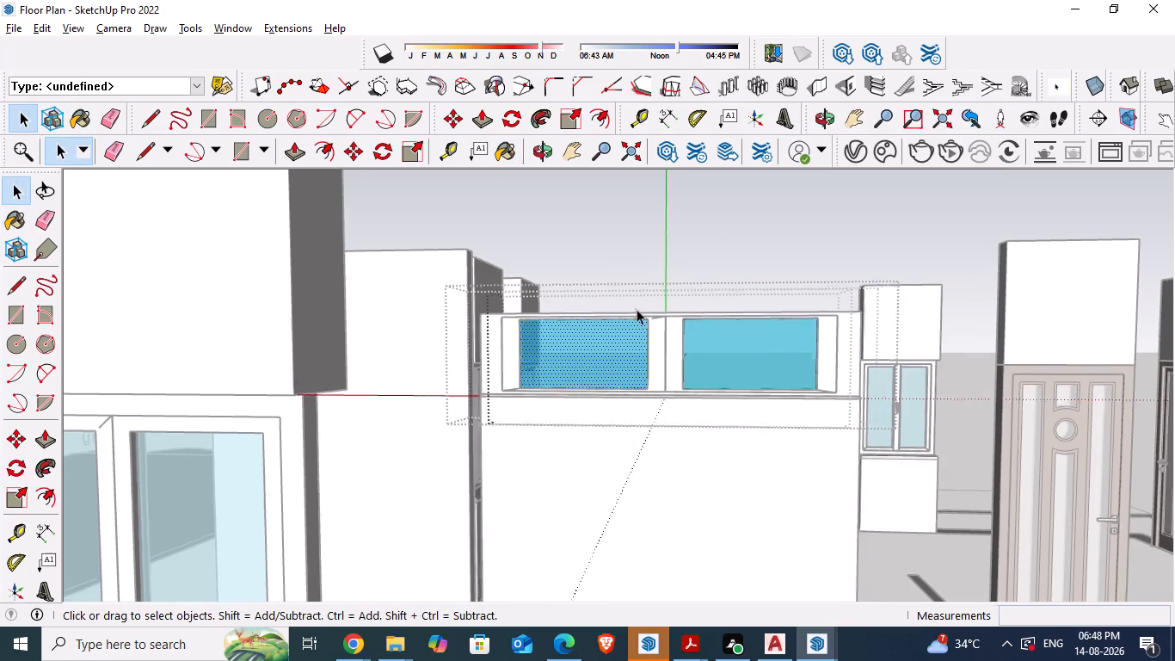
scroll(637, 309, "down", 5)
middle_click_drag(638, 366, 653, 426)
scroll(648, 419, "down", 3)
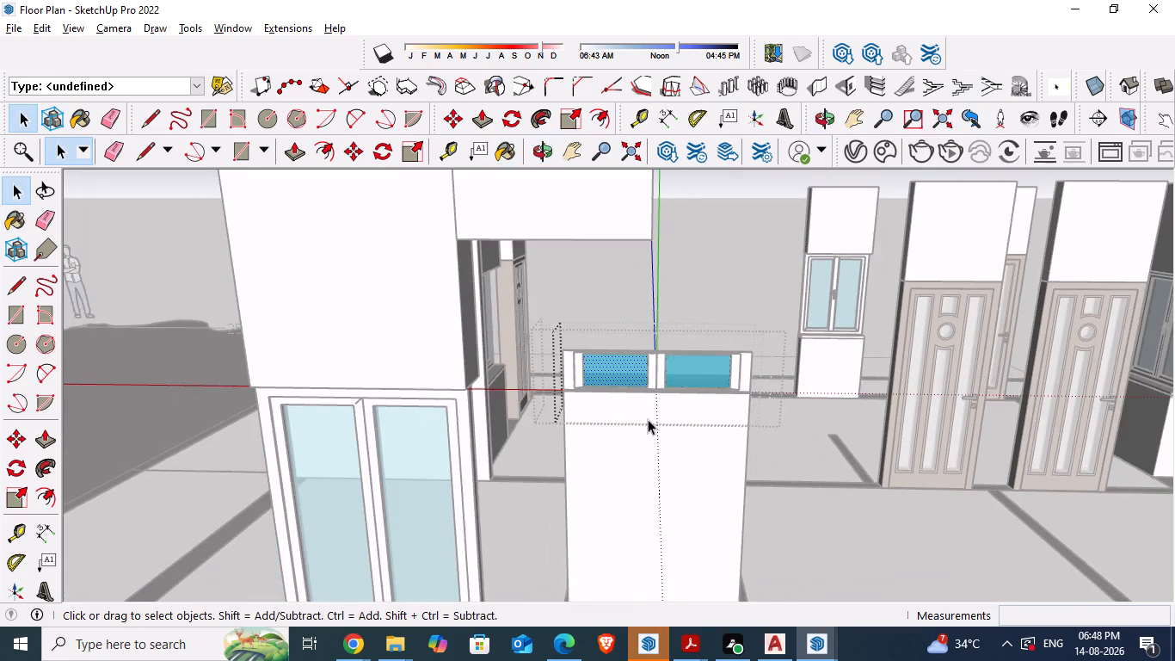
scroll(640, 417, "down", 3)
scroll(534, 300, "up", 3)
scroll(537, 301, "down", 2)
left_click(901, 555)
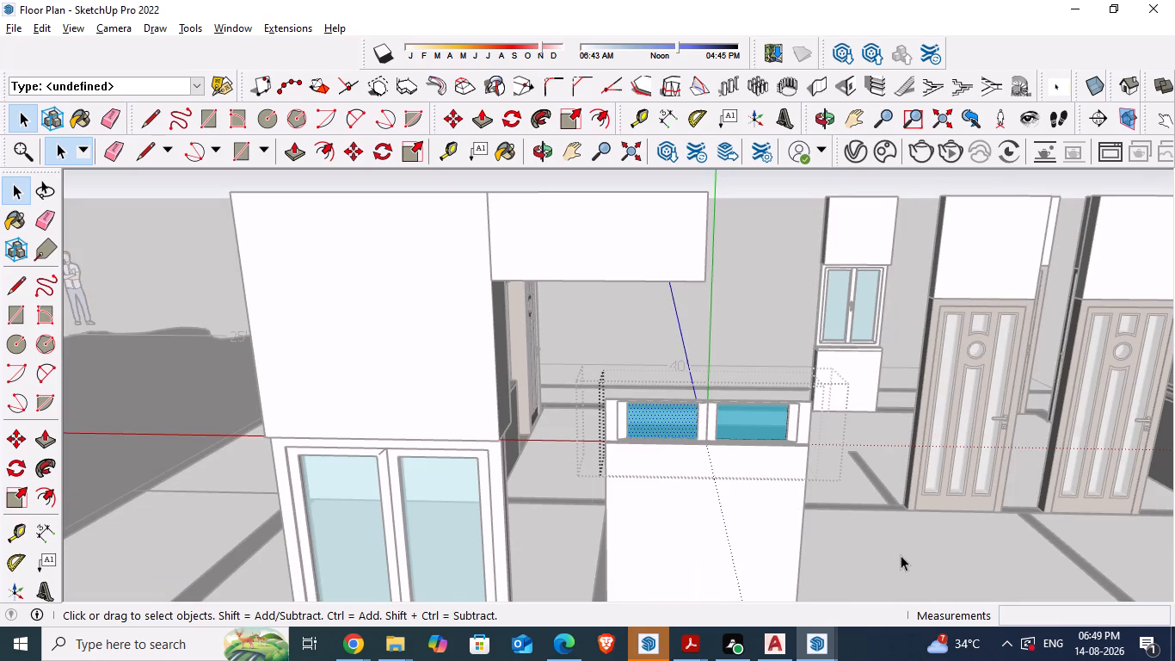
key("ctrl+s")
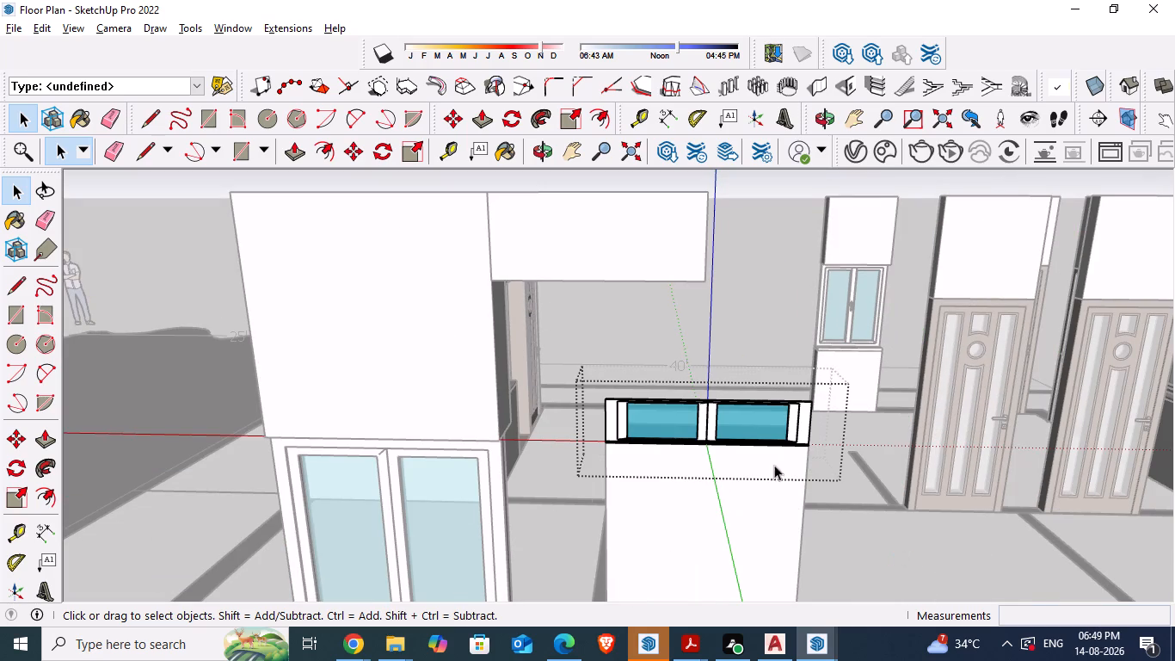
Leave the window's group editing, return to the whole house model and clear the selection.
middle_click_drag(772, 466, 587, 509)
scroll(760, 454, "up", 5)
left_click(682, 429)
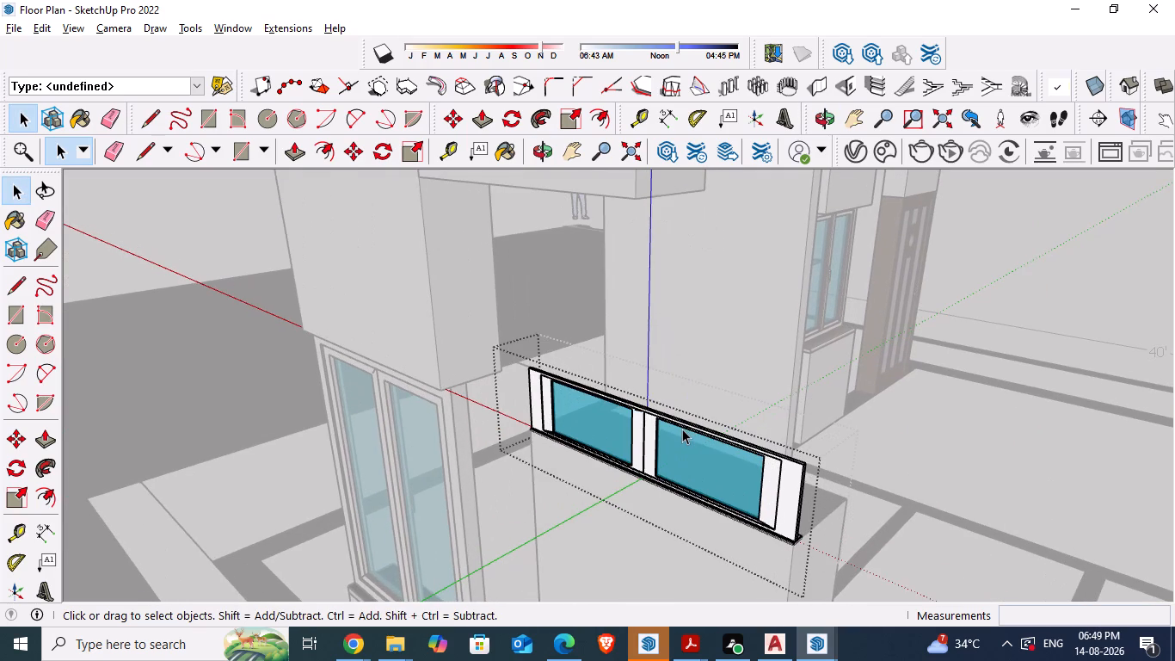
triple_click(960, 477)
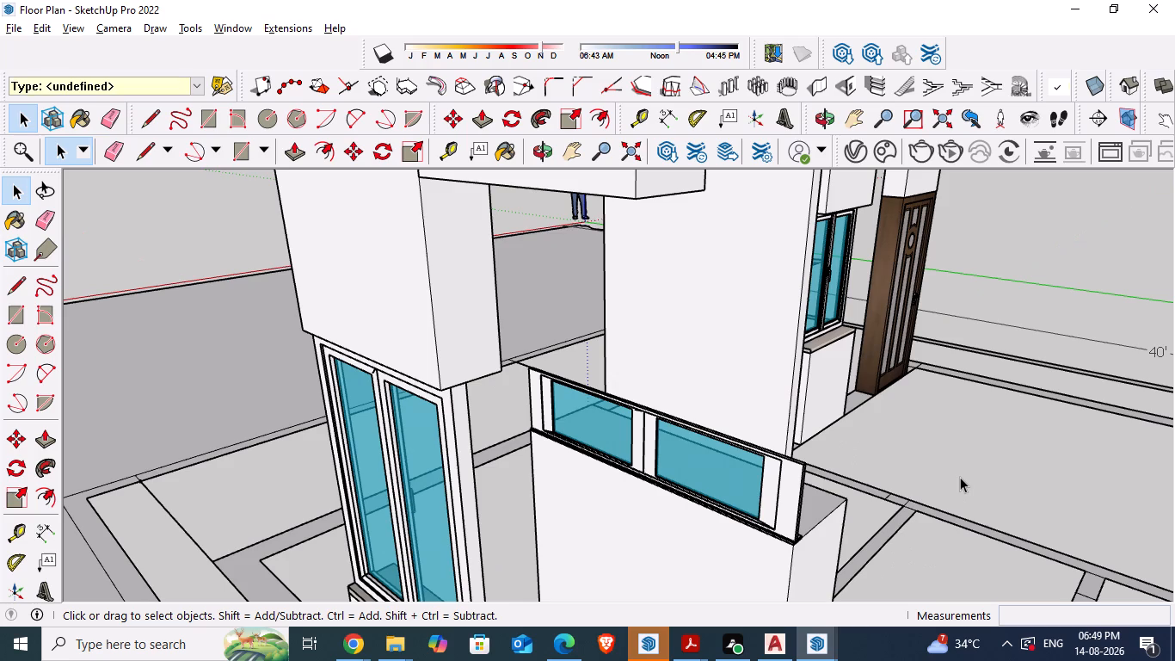
double_click(960, 477)
left_click(122, 337)
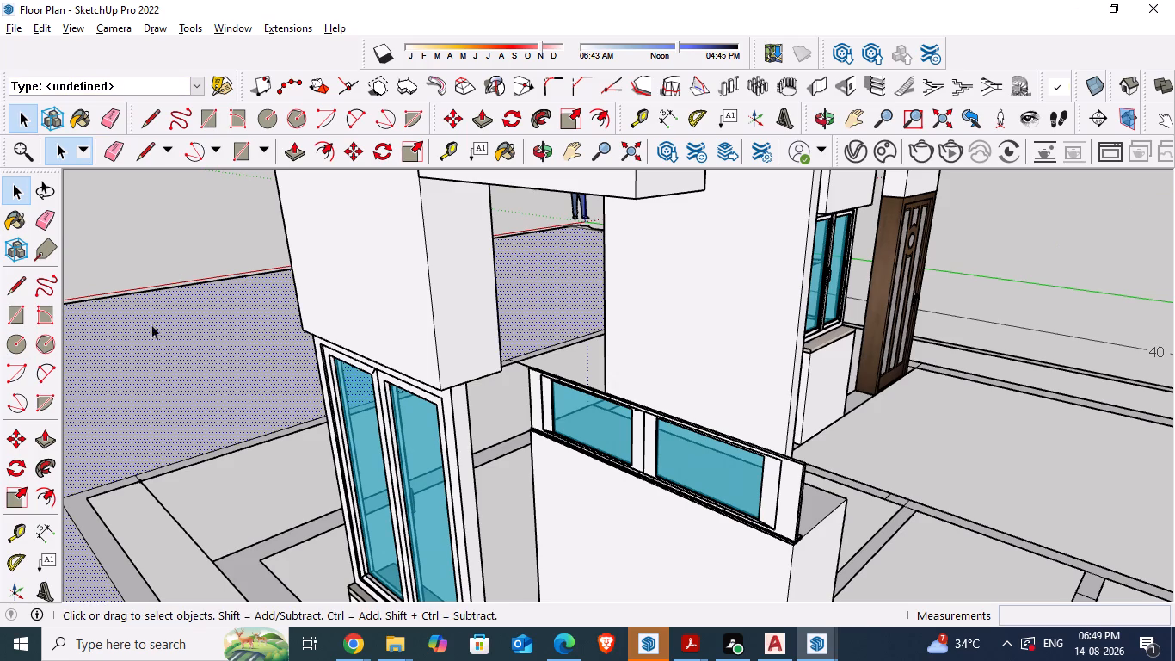
scroll(161, 319, "down", 9)
triple_click(879, 304)
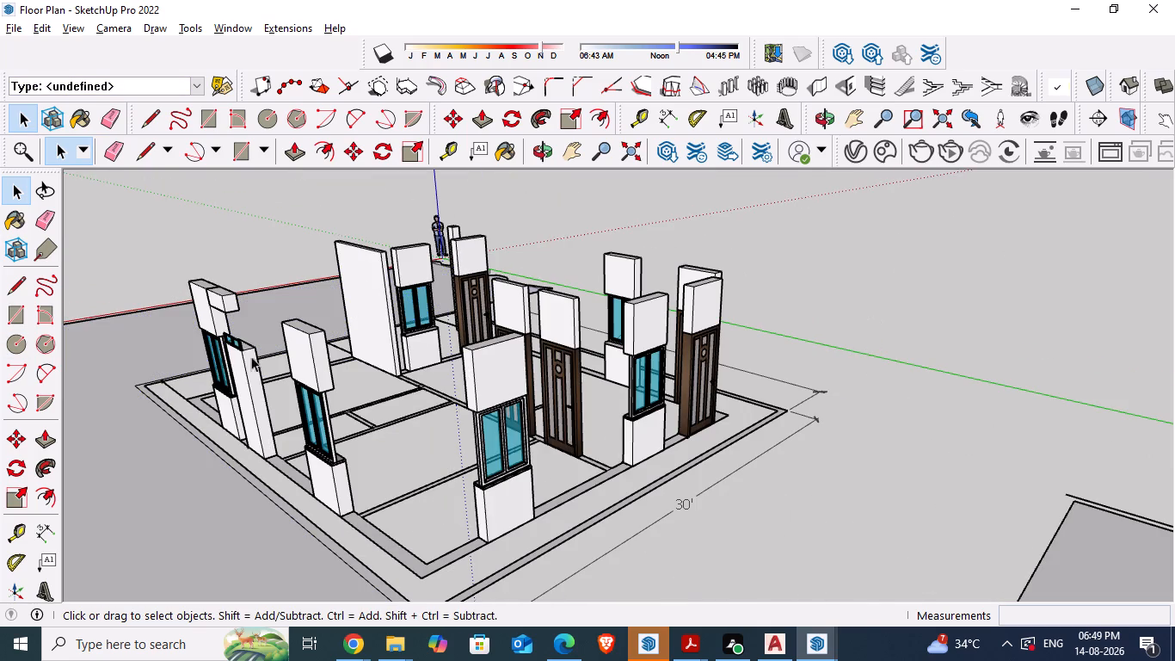
Scale the two-pane window's depth along the green axis by about 7.17 to span the wall block's full thickness.
scroll(212, 375, "up", 4)
scroll(230, 306, "up", 14)
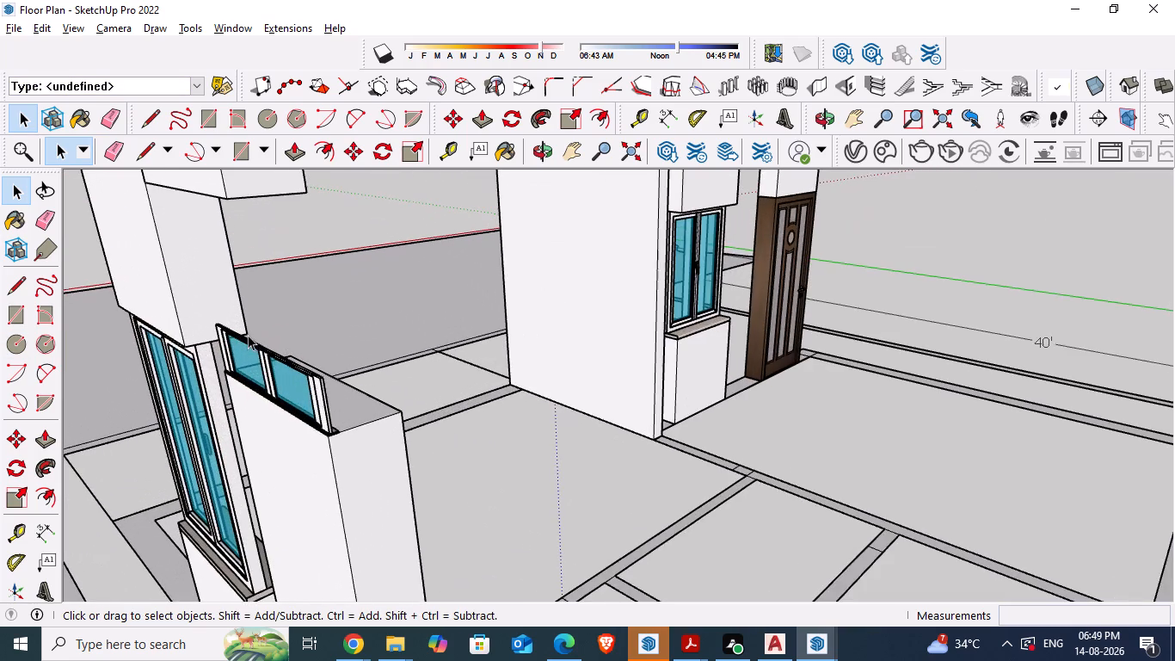
middle_click_drag(338, 415, 261, 423)
left_click(329, 361)
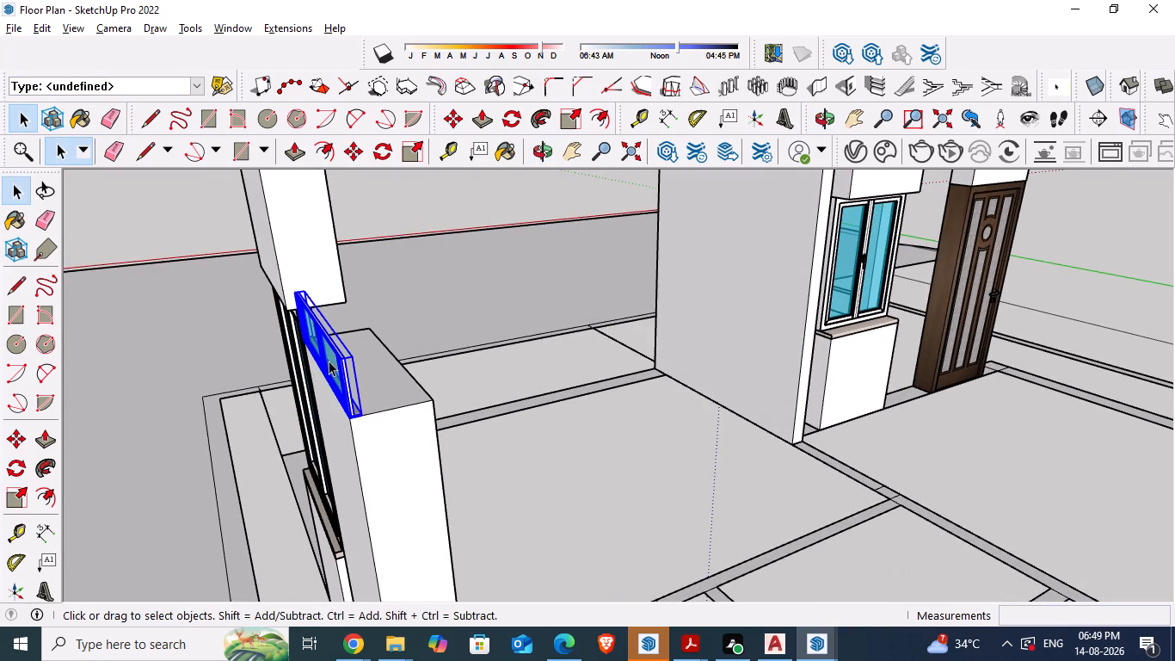
key("s")
scroll(338, 359, "up", 5)
middle_click_drag(452, 404, 448, 405)
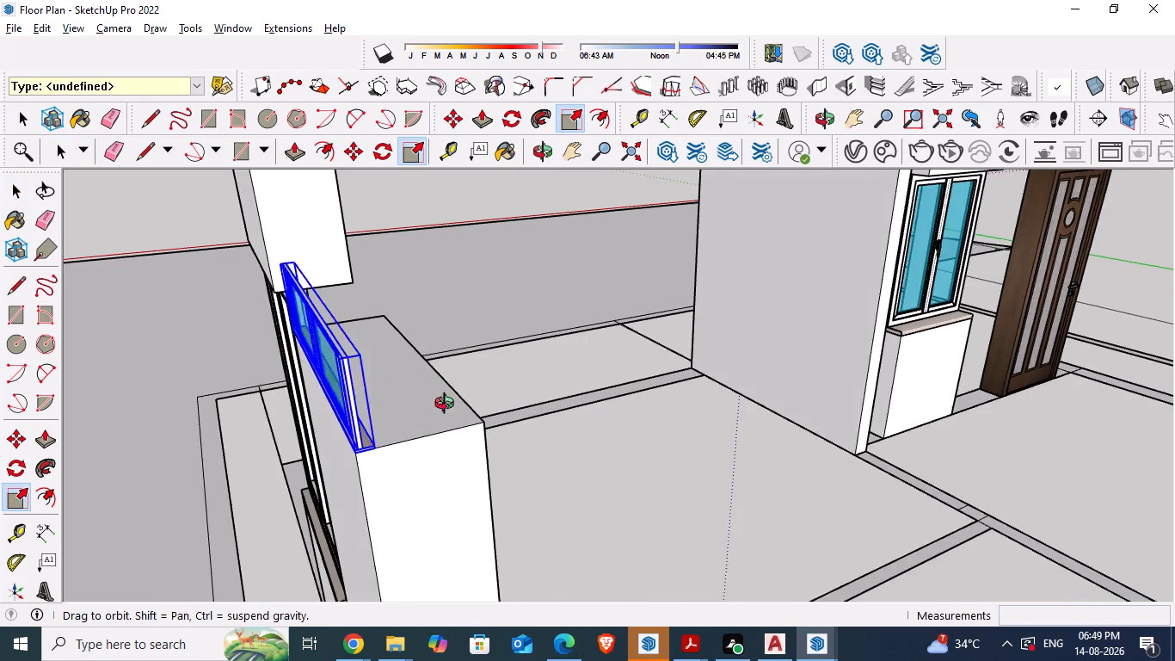
middle_click_drag(448, 405, 348, 436)
scroll(379, 307, "up", 4)
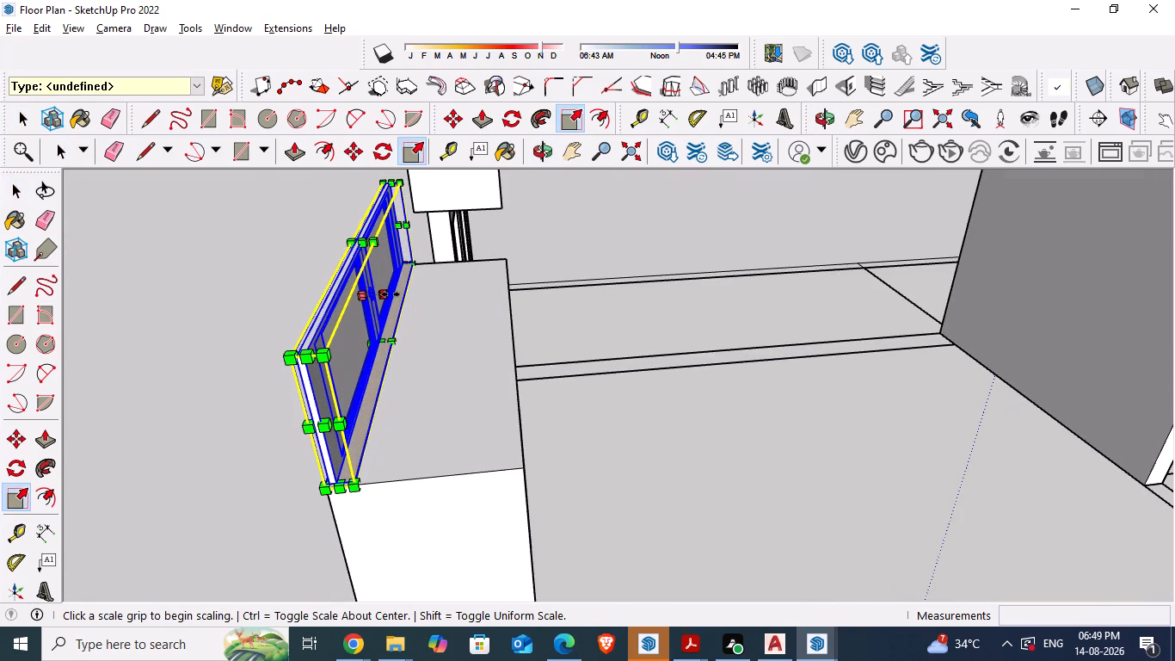
left_click_drag(389, 294, 511, 323)
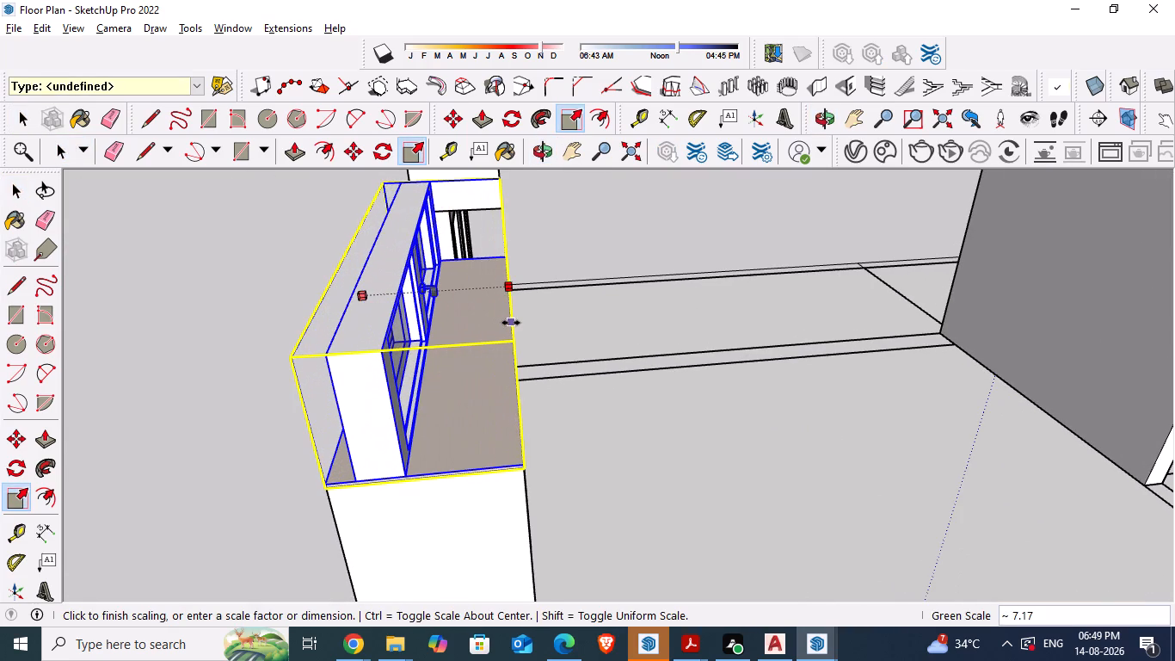
left_click_drag(511, 323, 514, 454)
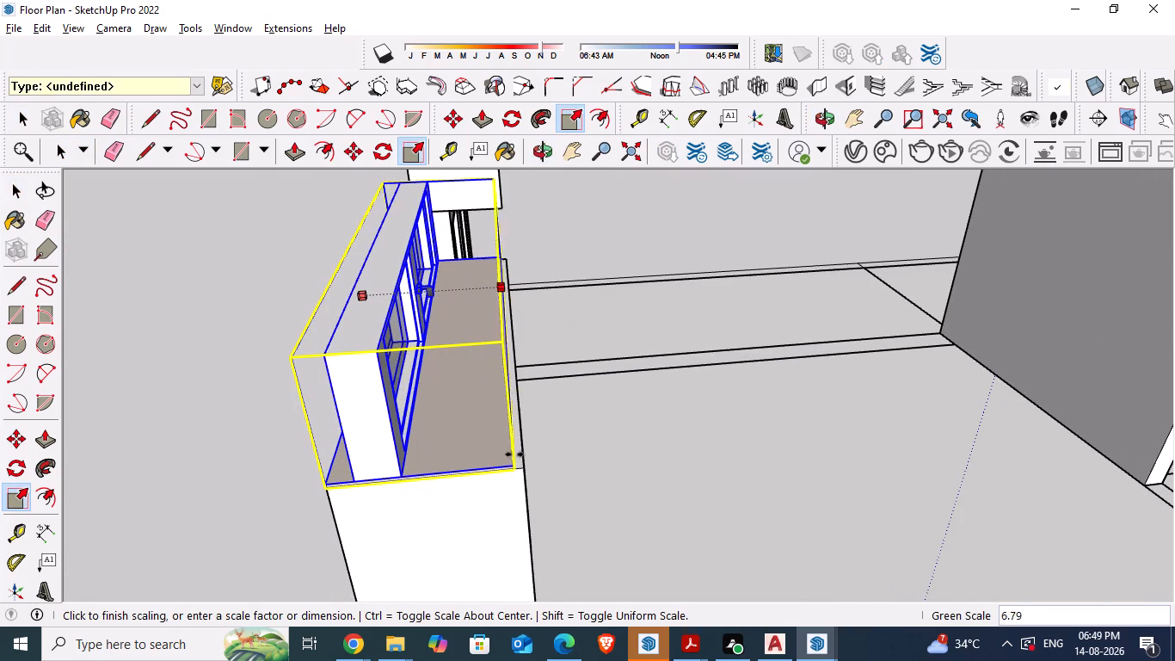
left_click_drag(514, 454, 524, 465)
left_click(524, 465)
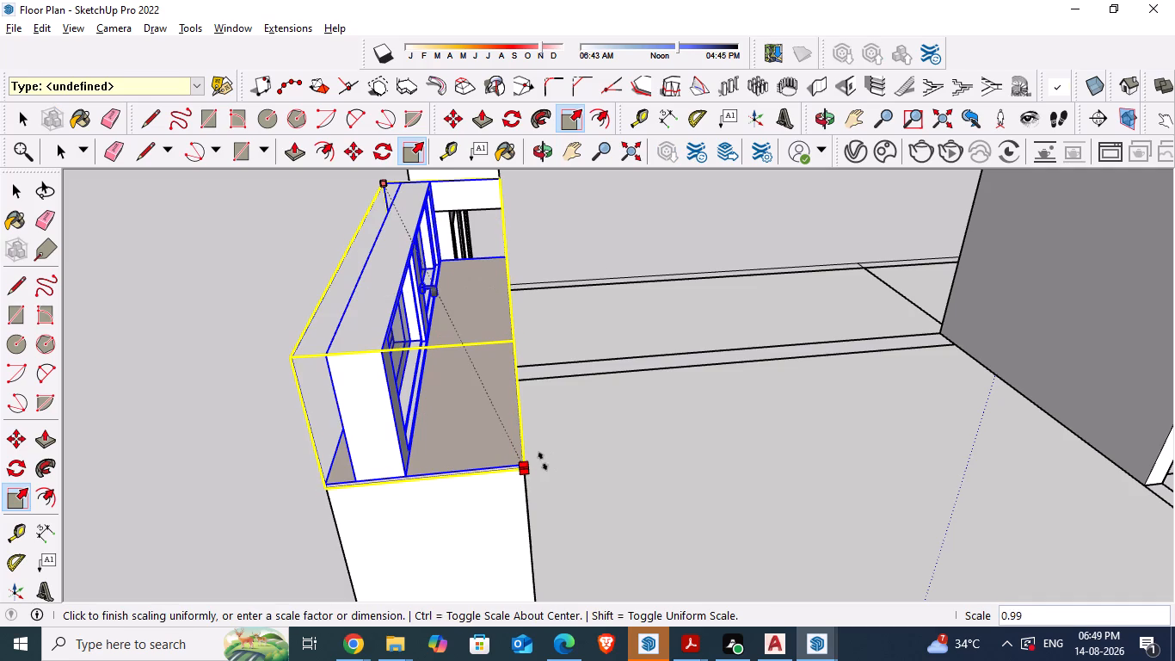
key("space")
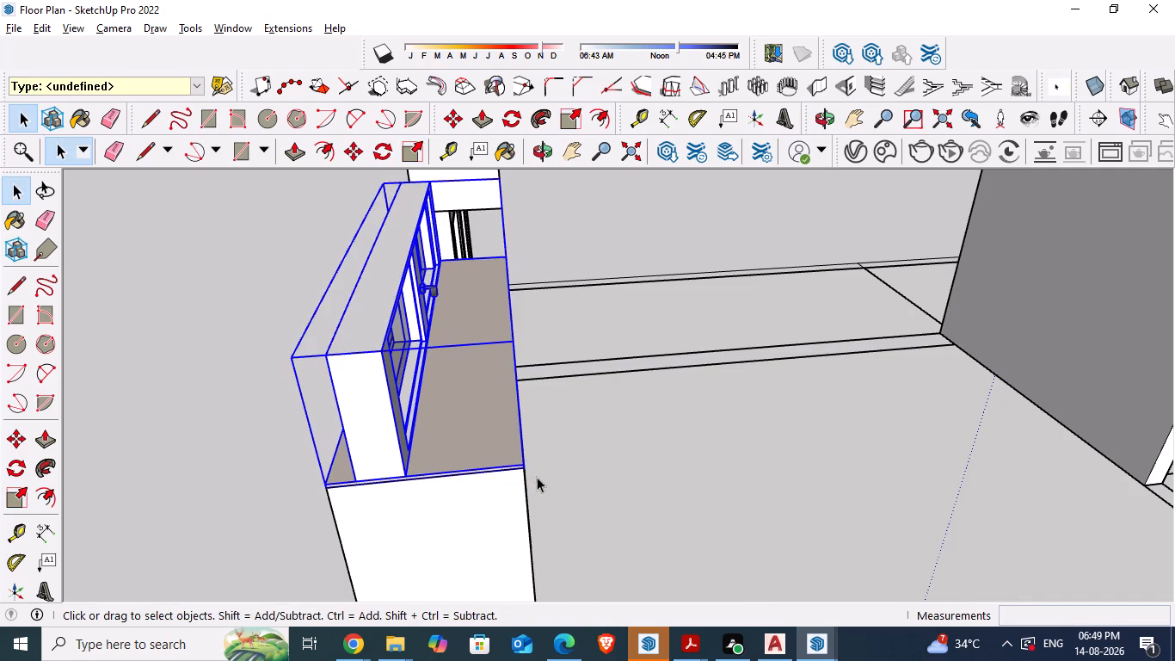
Examine how the deepened window and its sill line up with the wall block's edges, up close and from several sides.
scroll(535, 467, "up", 6)
scroll(542, 442, "down", 4)
scroll(505, 372, "down", 6)
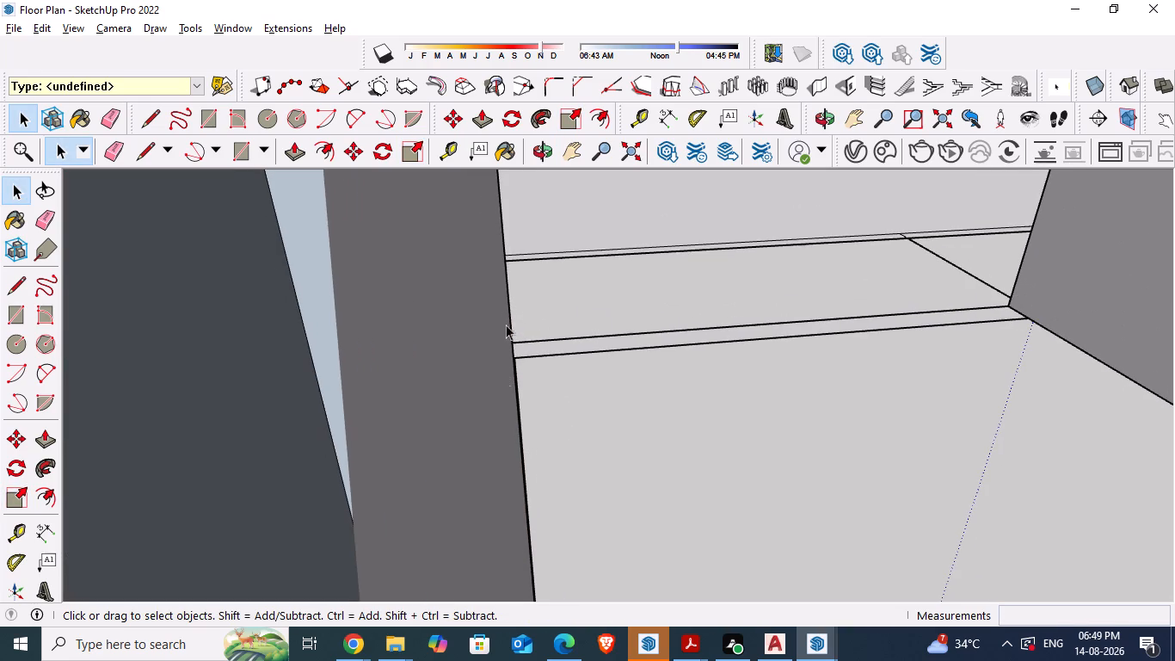
left_click(634, 154)
scroll(591, 275, "up", 4)
scroll(514, 239, "up", 1)
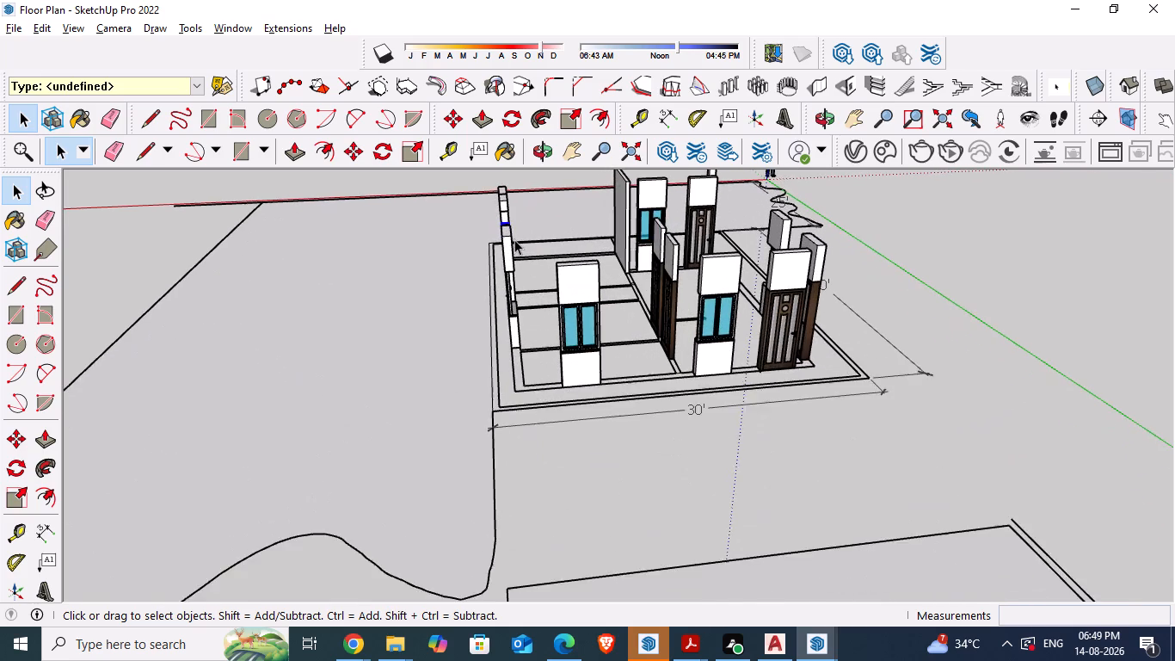
scroll(514, 239, "up", 2)
middle_click_drag(524, 266, 721, 281)
scroll(538, 258, "up", 10)
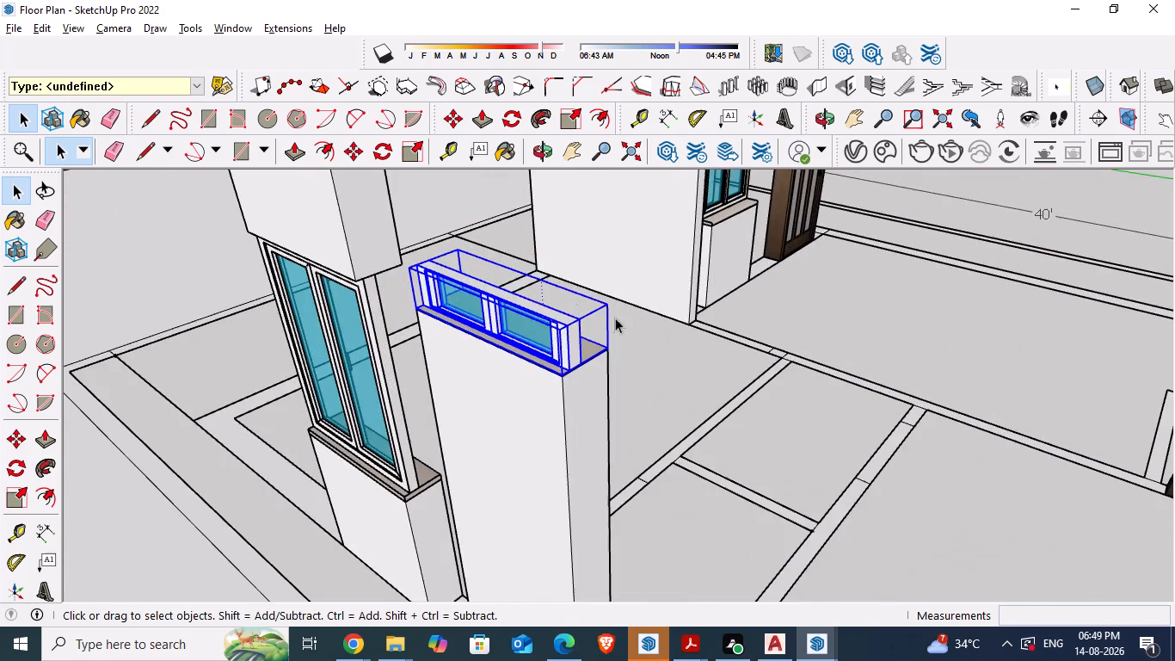
middle_click_drag(651, 365, 551, 383)
scroll(119, 381, "up", 4)
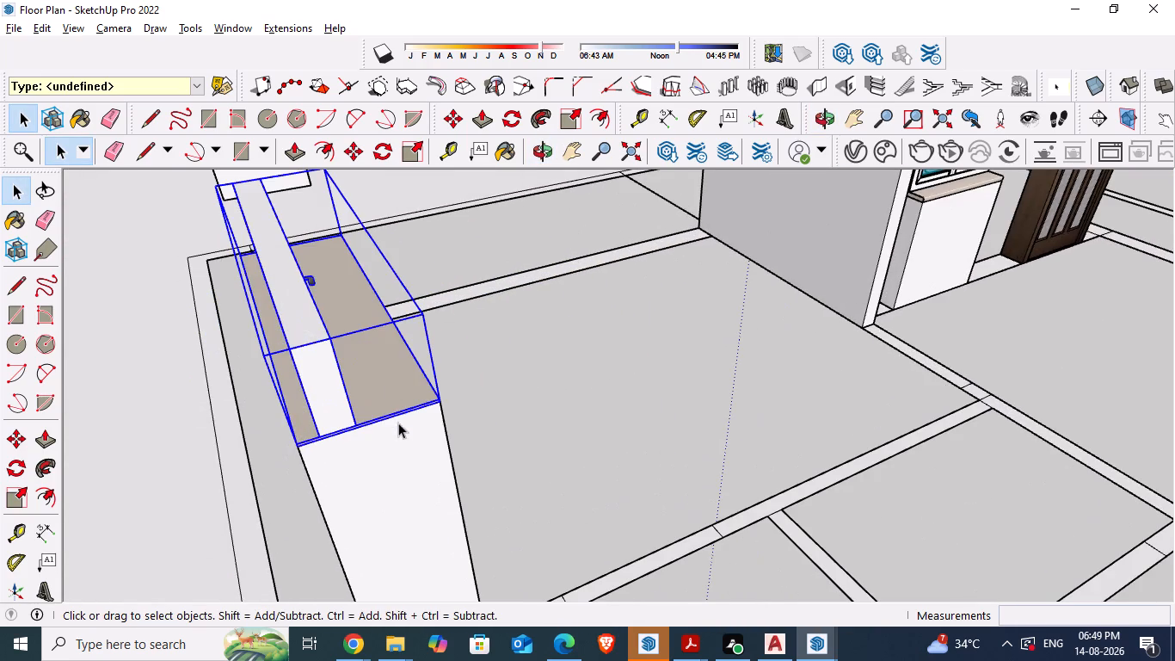
middle_click_drag(398, 423, 371, 372)
scroll(394, 410, "up", 3)
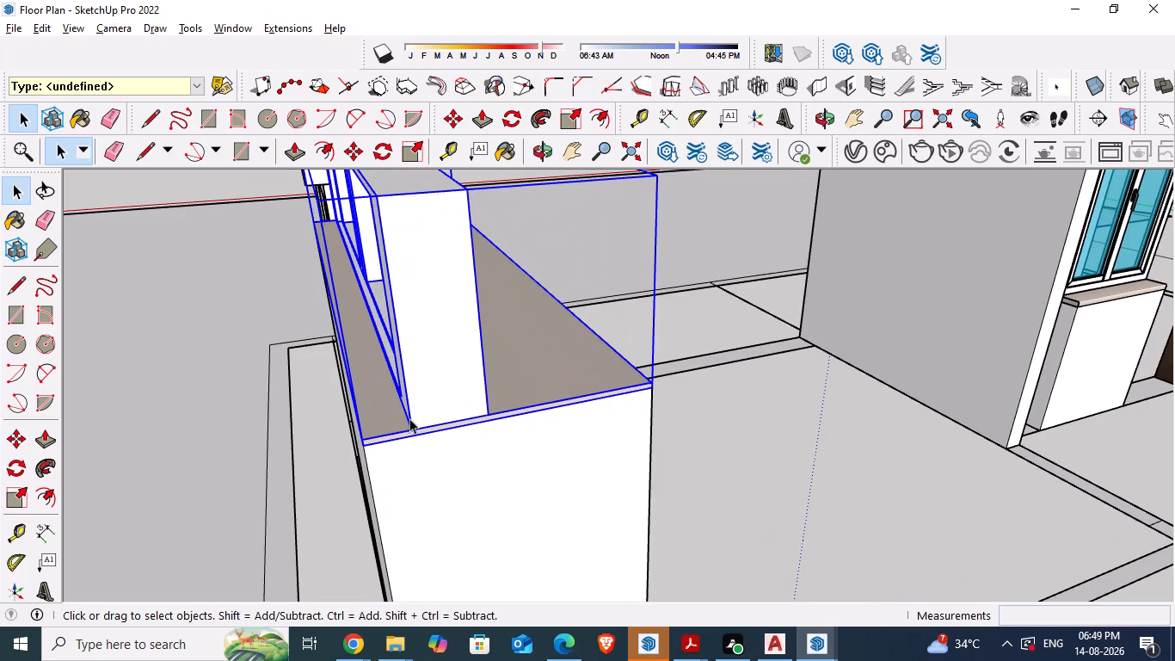
key("s")
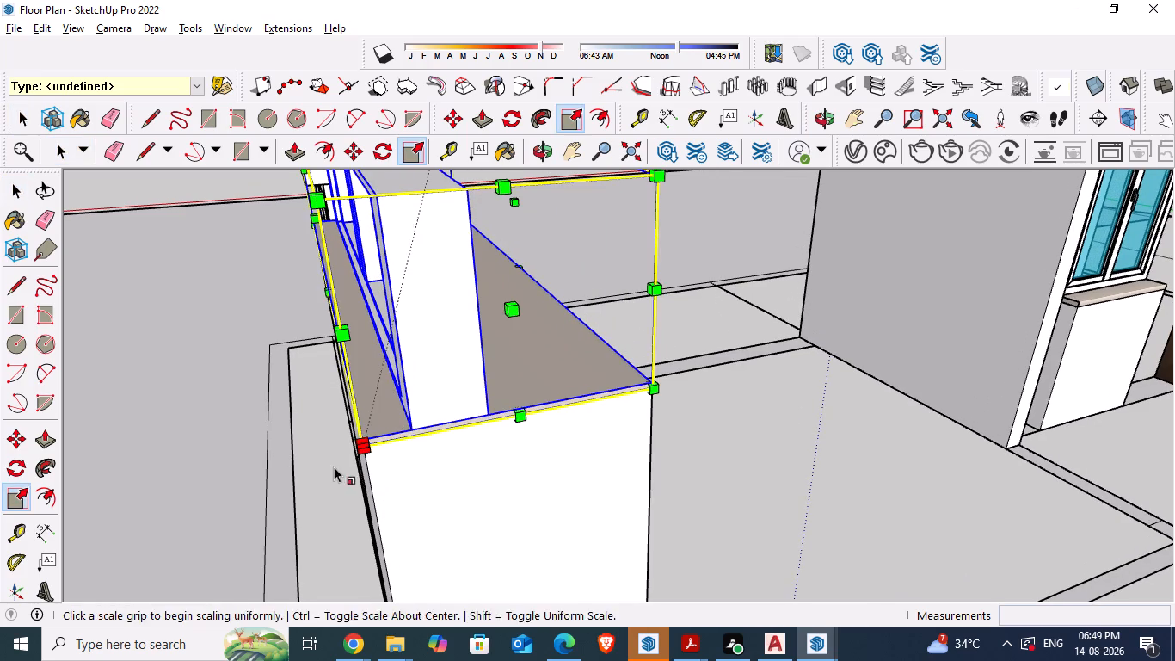
middle_click_drag(333, 467, 562, 441)
scroll(605, 435, "down", 5)
middle_click_drag(166, 400, 166, 399)
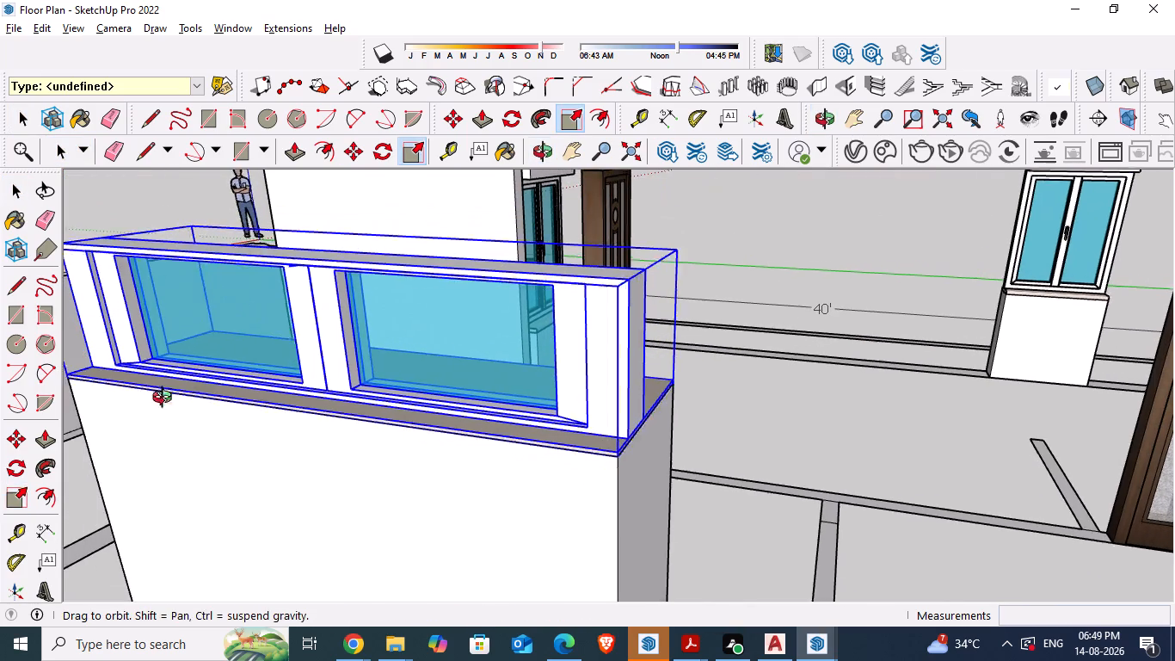
middle_click_drag(166, 399, 226, 392)
scroll(382, 394, "down", 5)
scroll(94, 397, "up", 6)
scroll(175, 408, "down", 3)
scroll(294, 408, "down", 13)
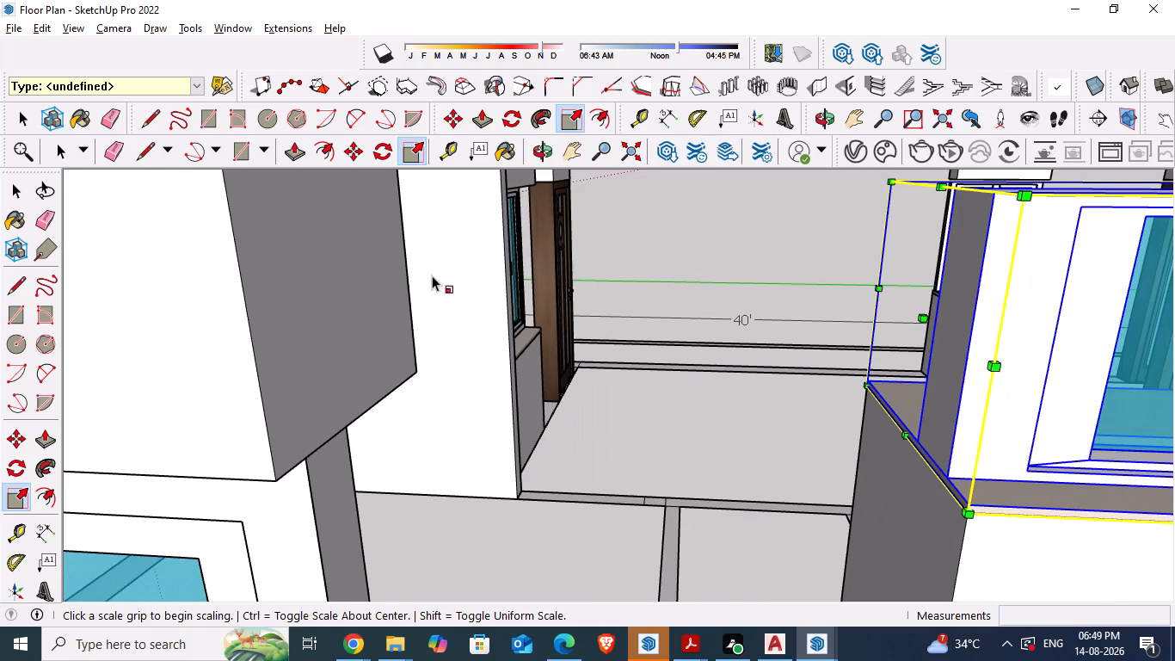
left_click(627, 151)
scroll(588, 293, "up", 10)
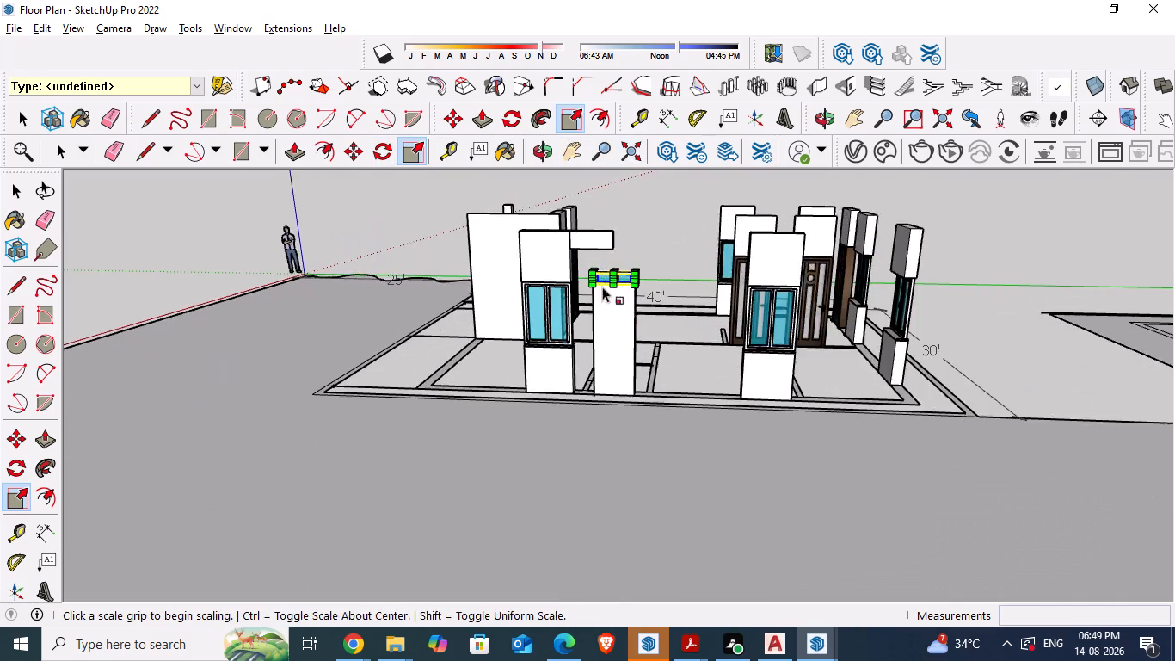
scroll(598, 279, "up", 11)
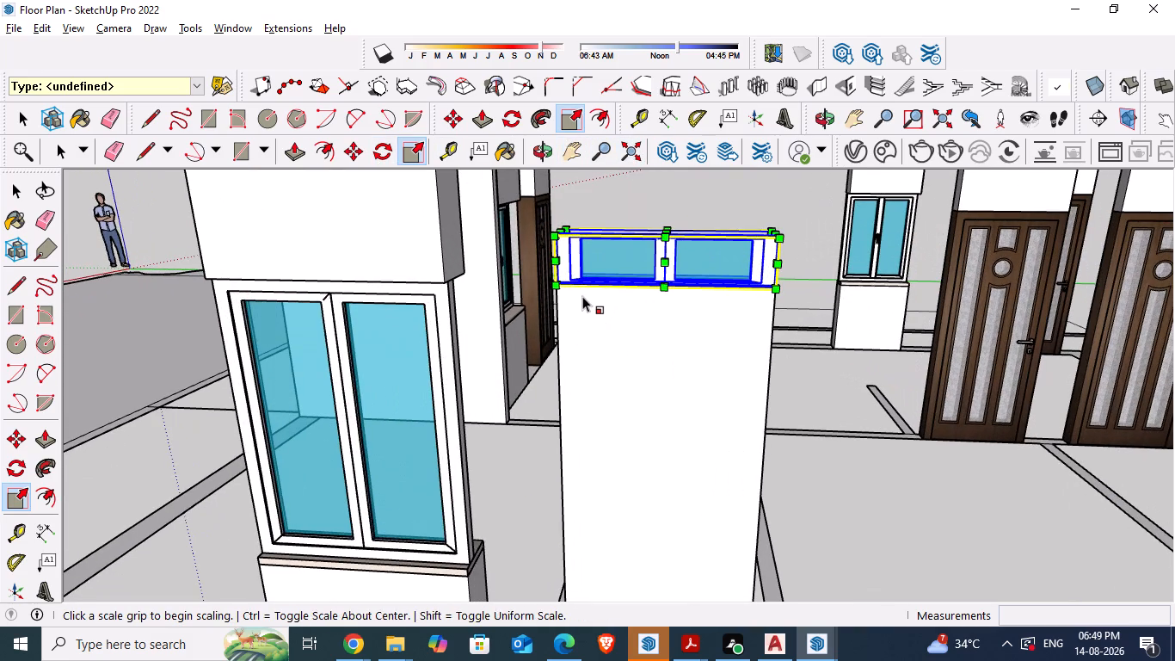
scroll(582, 296, "up", 13)
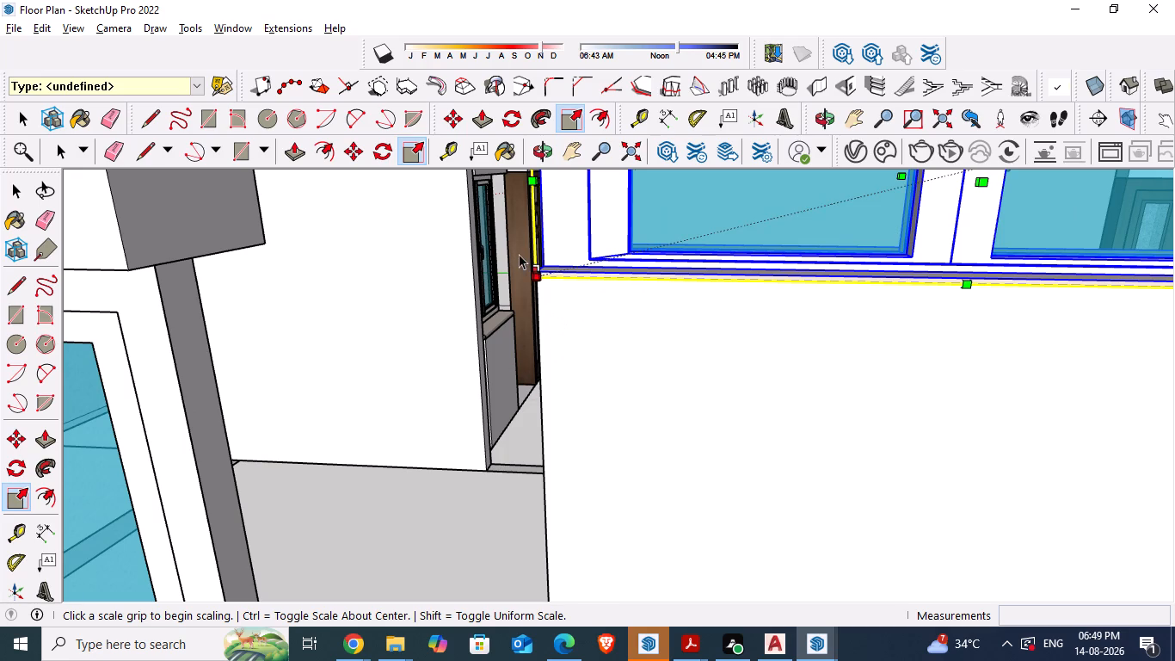
scroll(635, 334, "down", 4)
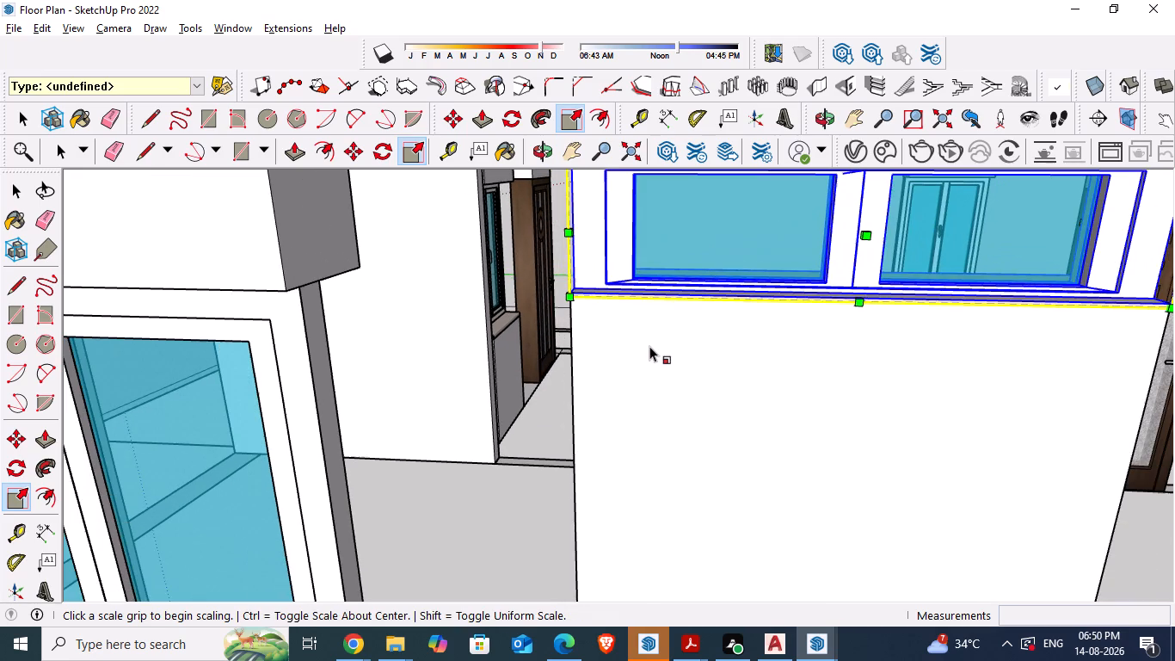
key("space")
scroll(595, 309, "up", 10)
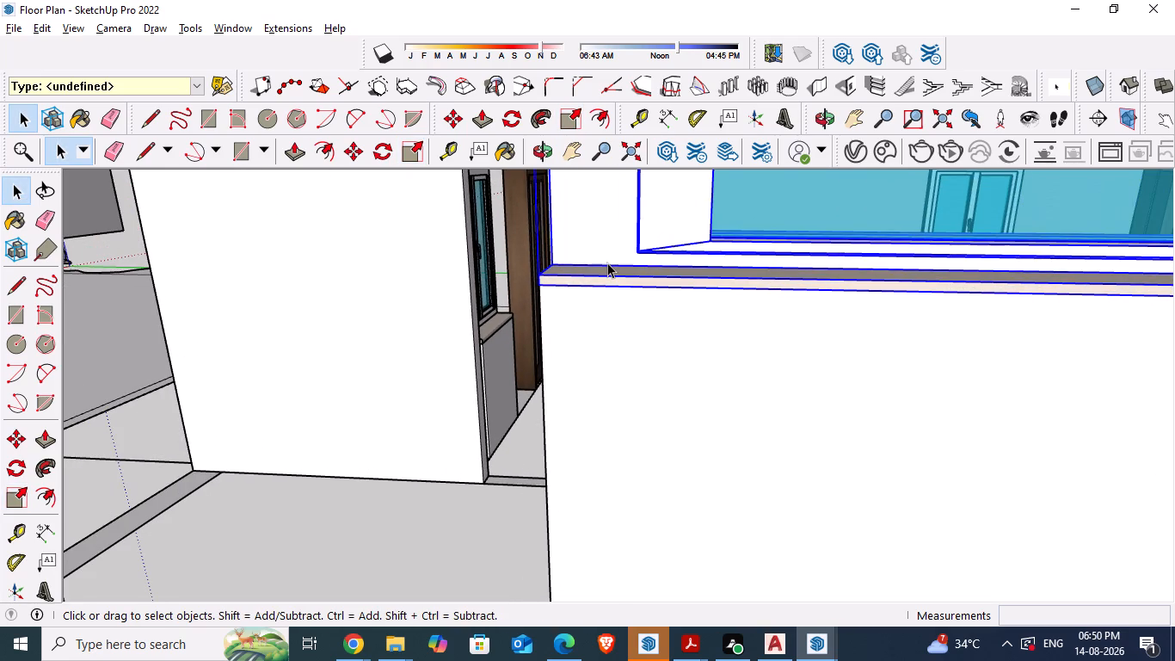
left_click(607, 263)
scroll(547, 282, "up", 4)
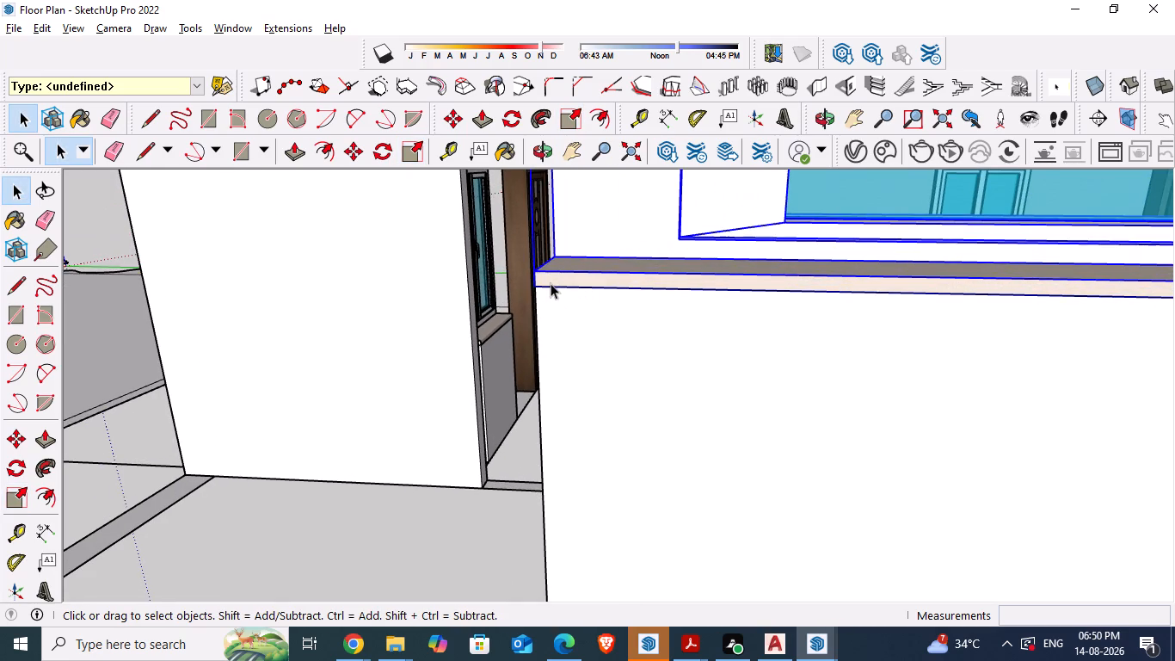
scroll(451, 256, "down", 6)
scroll(614, 253, "up", 5)
scroll(656, 281, "down", 4)
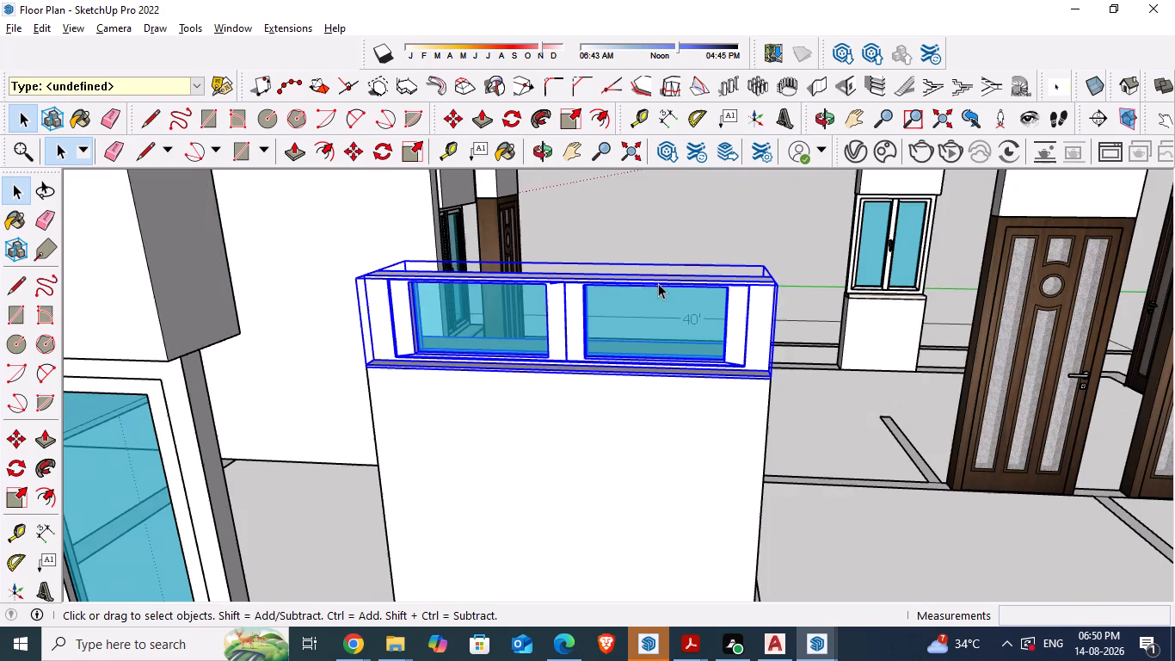
Move the window by its sill's lower corner onto the wall block's top corner, and clear the selection.
scroll(771, 383, "up", 5)
left_click(751, 337)
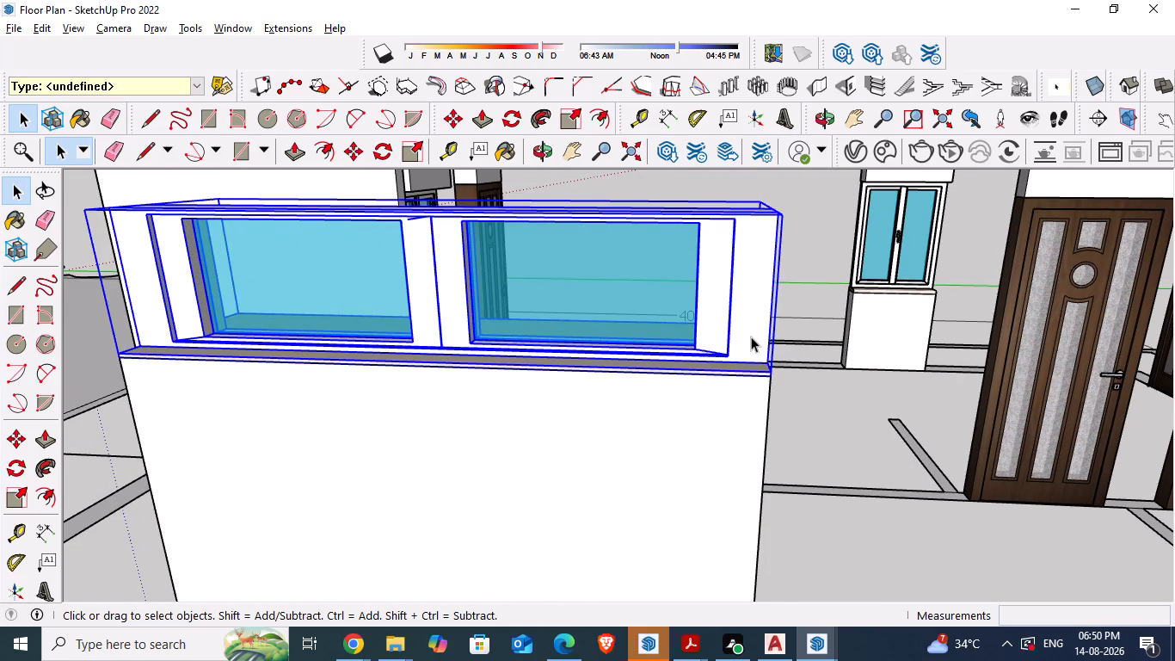
key("m")
scroll(753, 383, "up", 5)
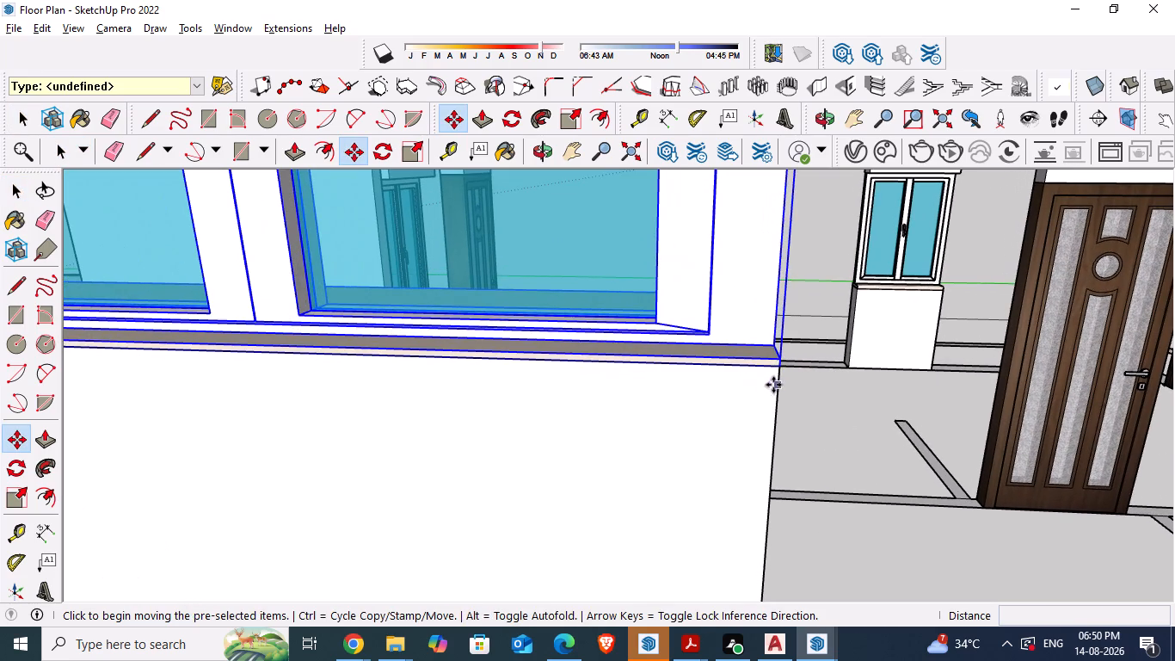
left_click(781, 372)
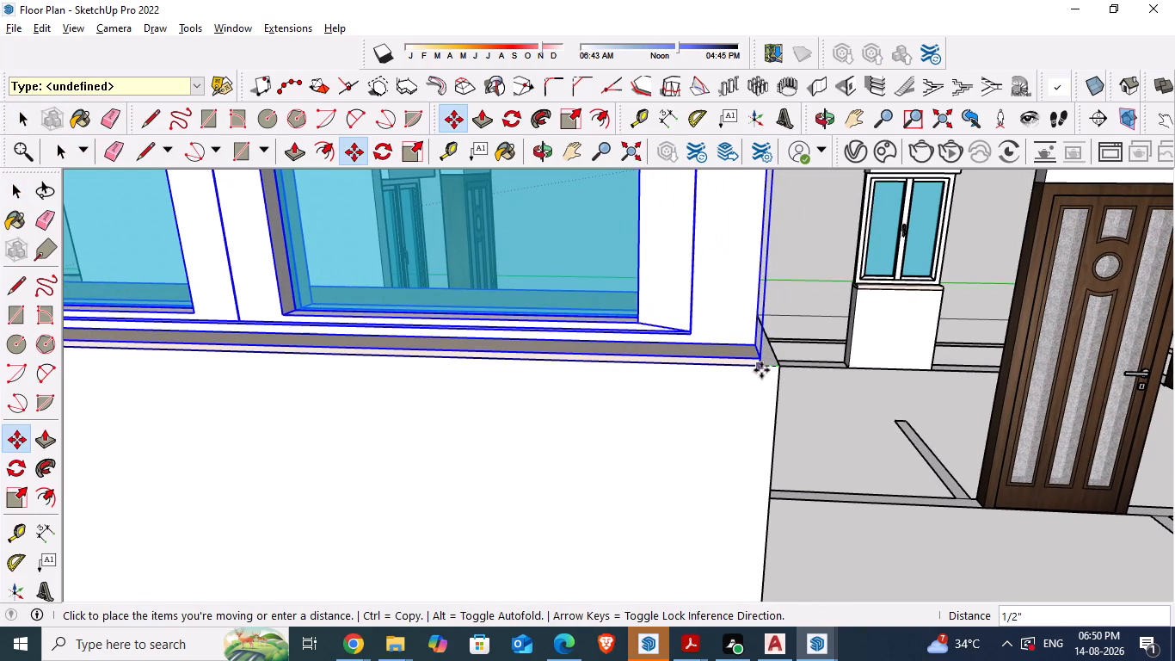
left_click(778, 366)
key("space")
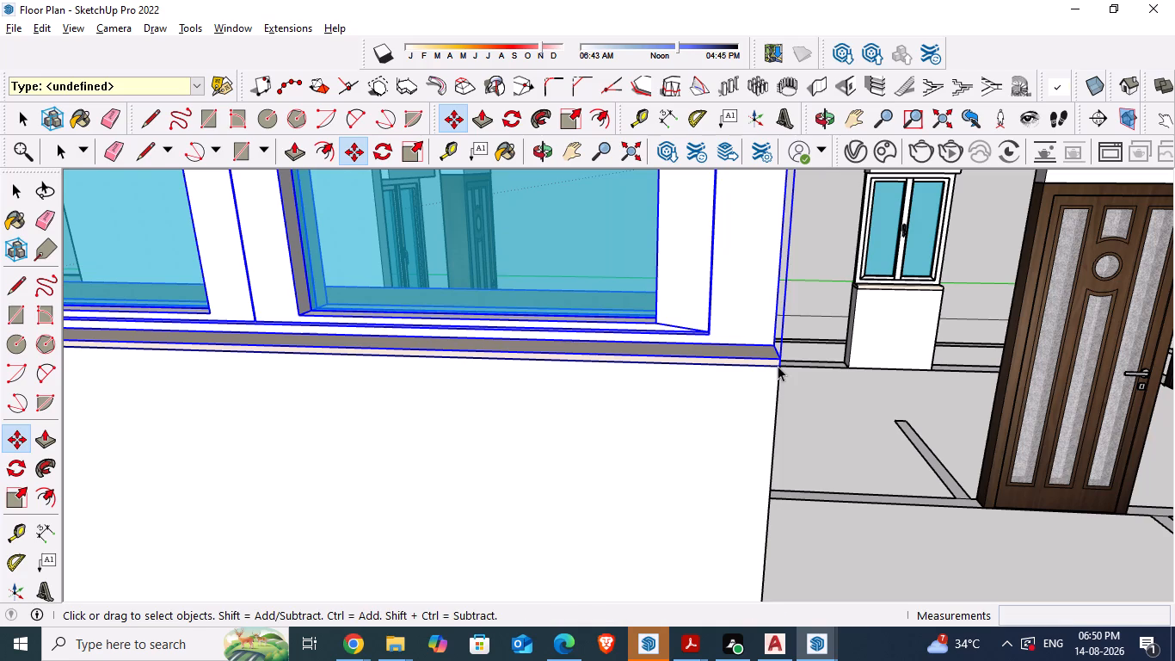
left_click(806, 385)
Scale the two-pane window's height up to the underside level of the overhead wall block.
scroll(827, 389, "down", 4)
scroll(756, 373, "up", 3)
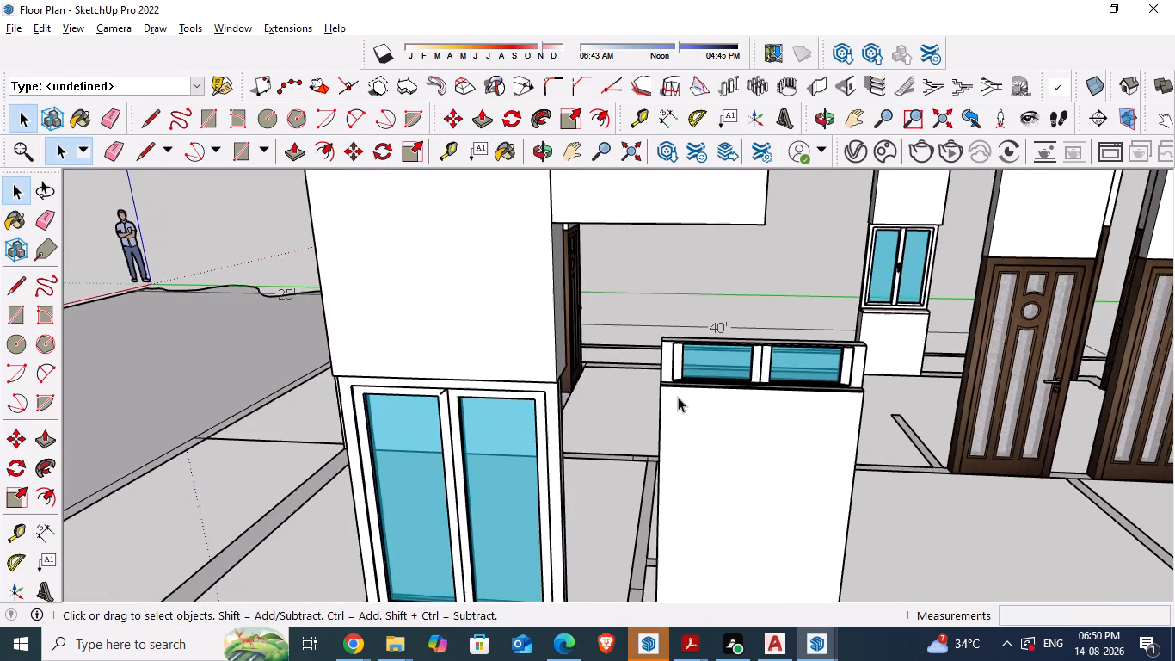
scroll(678, 397, "up", 4)
middle_click_drag(791, 371, 762, 470)
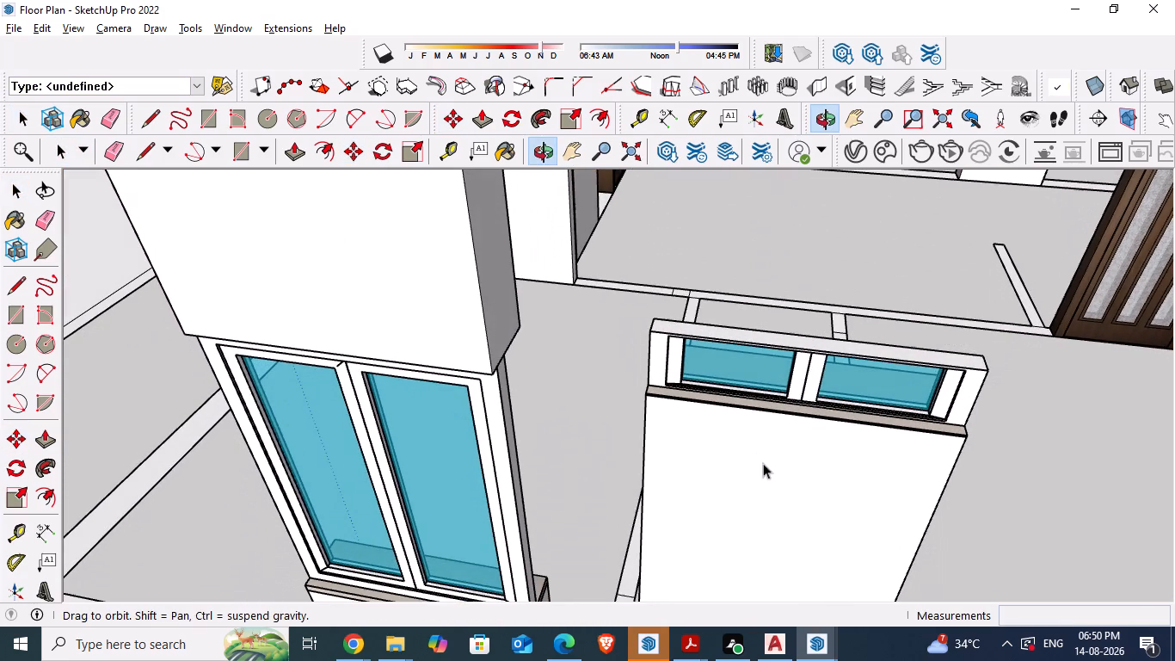
left_click(799, 343)
middle_click_drag(818, 362, 772, 393)
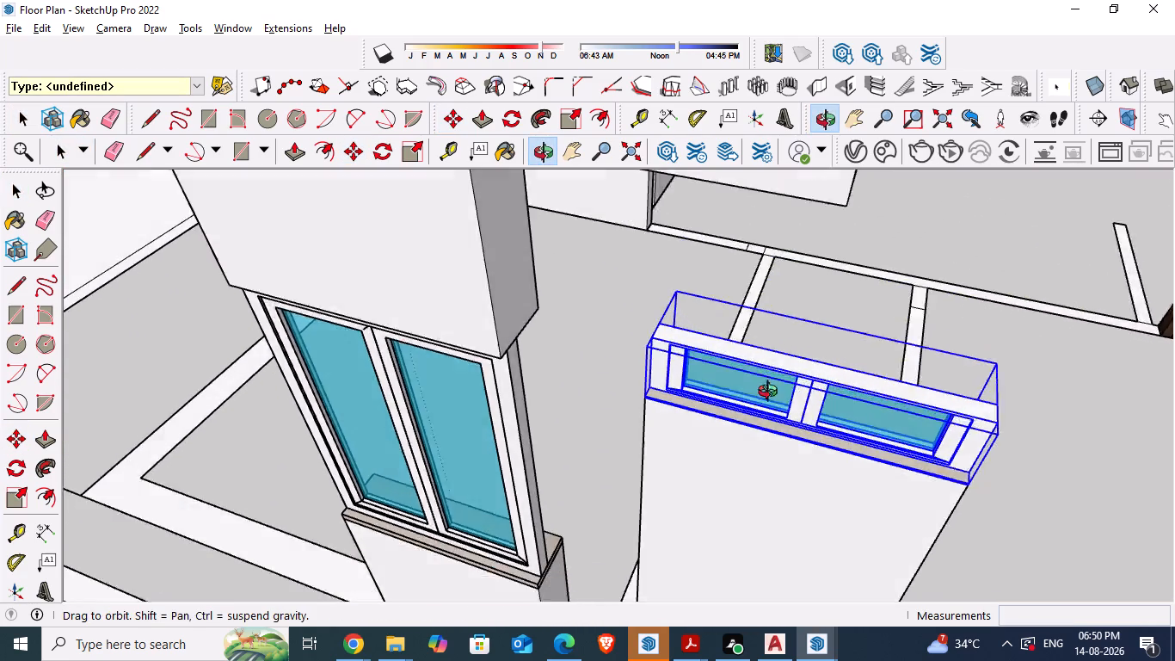
middle_click_drag(772, 393, 698, 436)
scroll(698, 436, "down", 5)
middle_click_drag(741, 418, 675, 436)
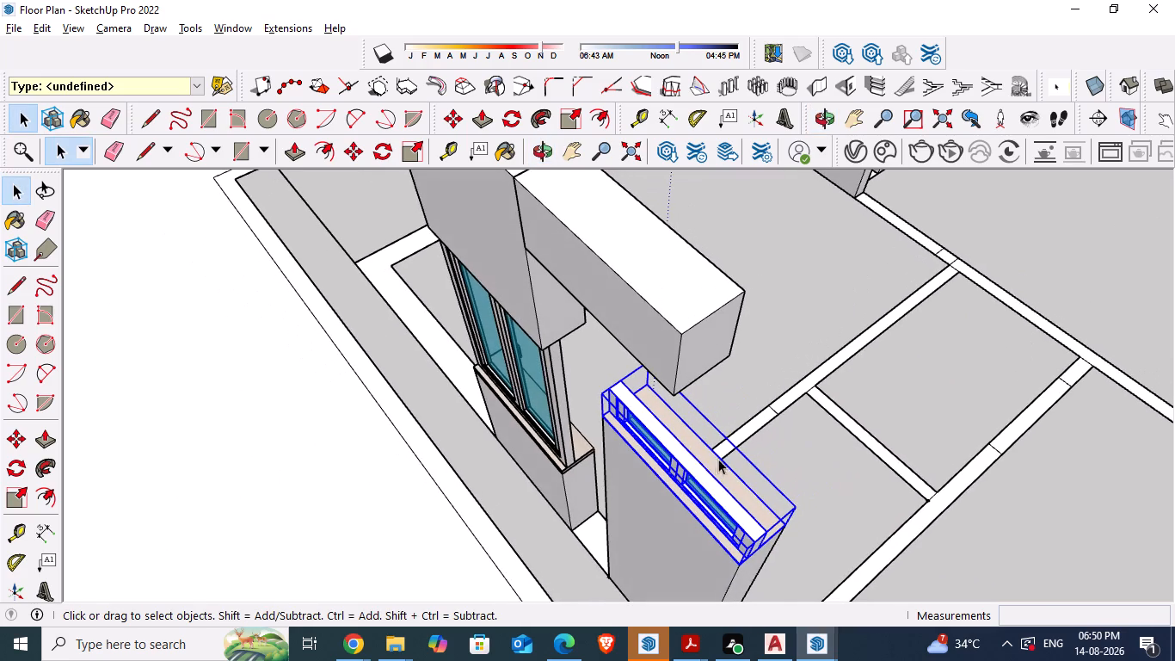
key("s")
left_click_drag(689, 447, 667, 398)
left_click(667, 398)
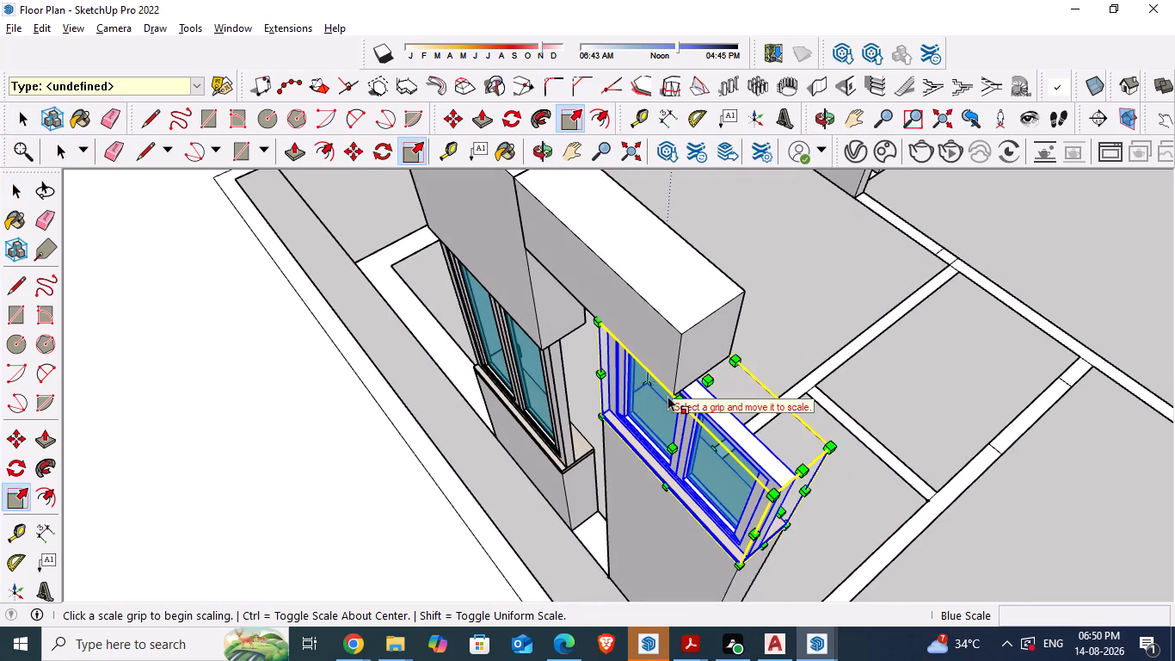
Move the overhead wall block 1' 3 7/8" by its lower corner onto the two-pane window's upper outer corner.
middle_click_drag(647, 442, 732, 329)
scroll(737, 348, "down", 2)
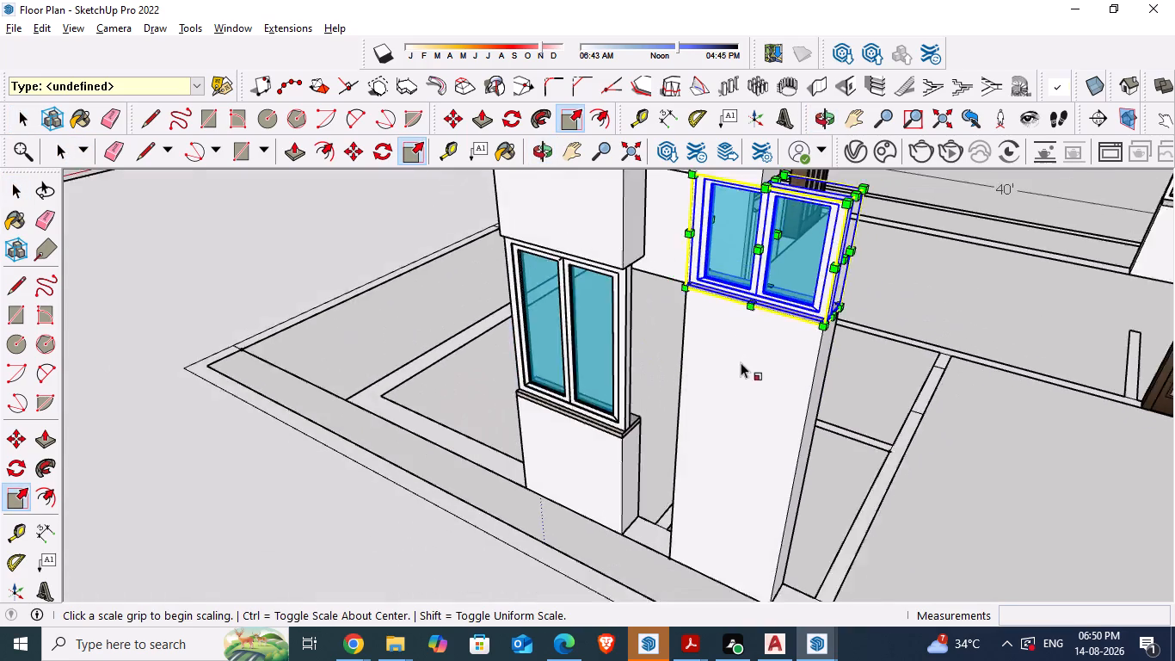
scroll(741, 362, "down", 5)
scroll(716, 203, "up", 10)
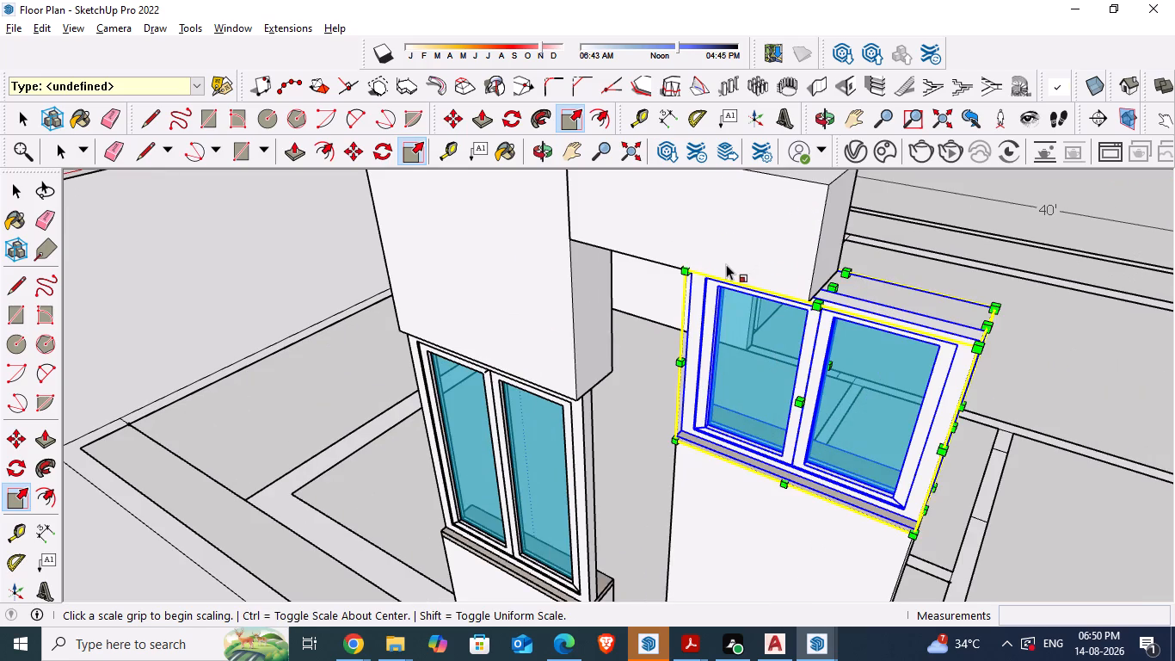
key("space")
left_click(726, 264)
key("m")
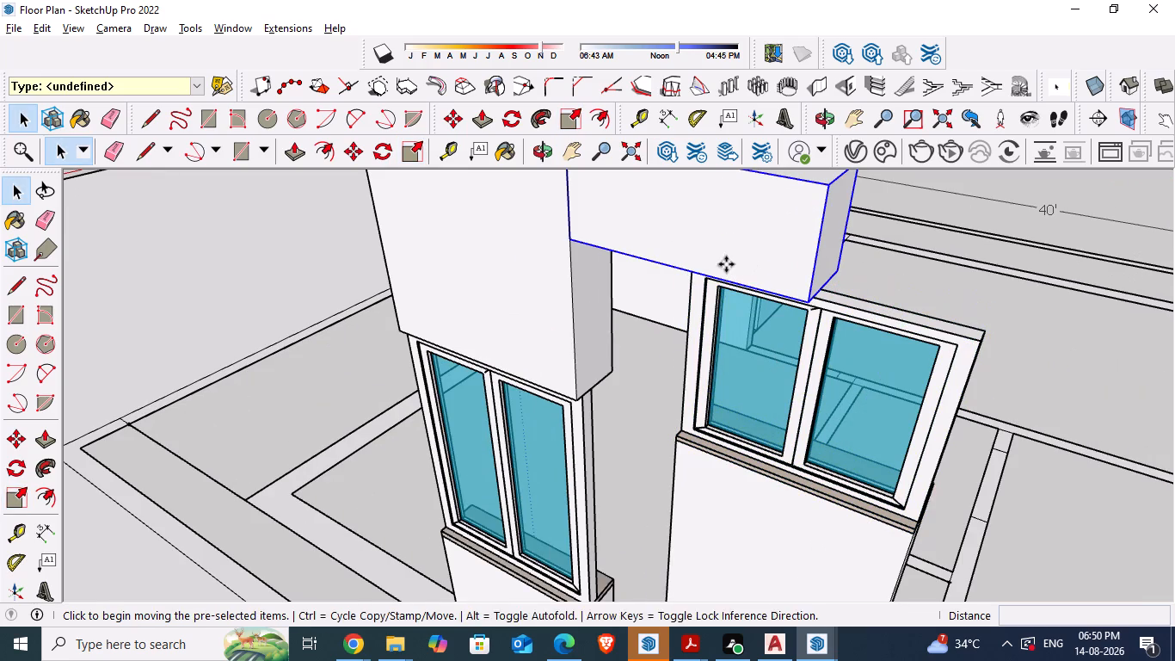
left_click_drag(811, 312, 896, 324)
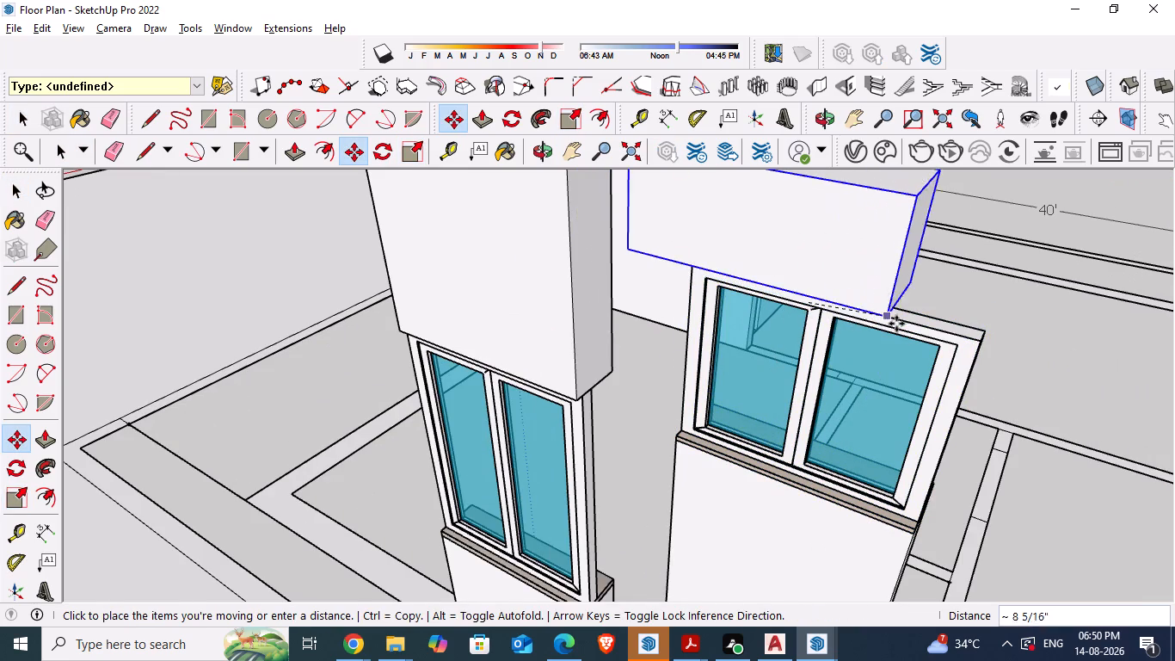
left_click_drag(896, 324, 978, 343)
left_click(978, 343)
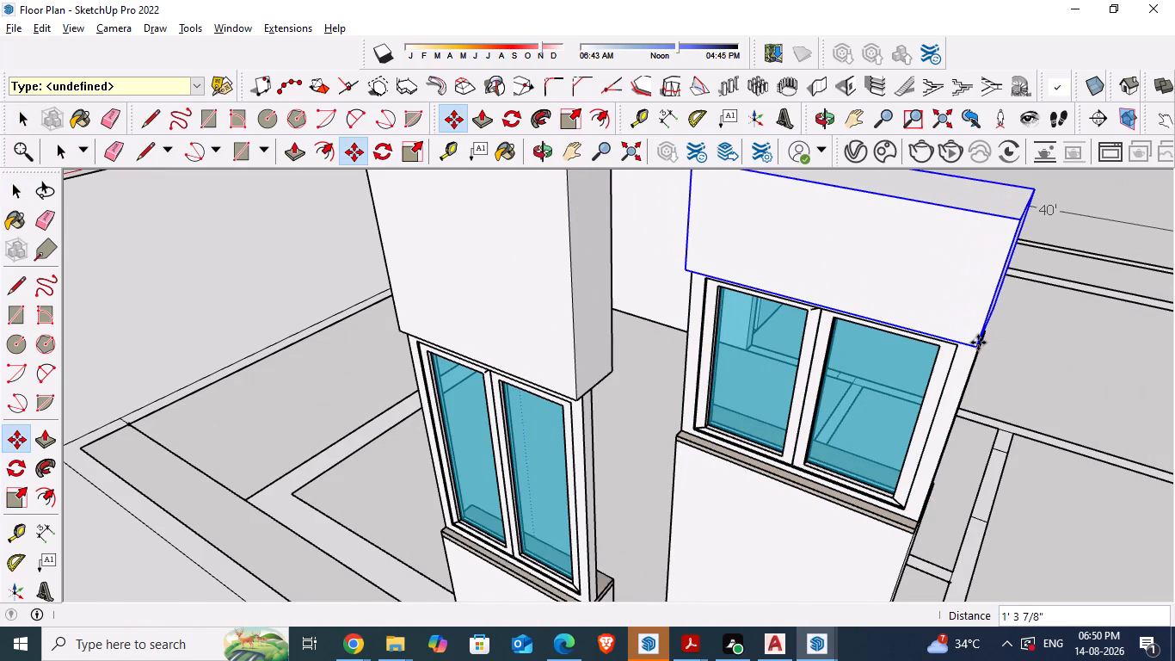
Move the overhead block 1 5/16" along the wall's thickness to meet the window frame's upper edge.
middle_click_drag(802, 351, 571, 306)
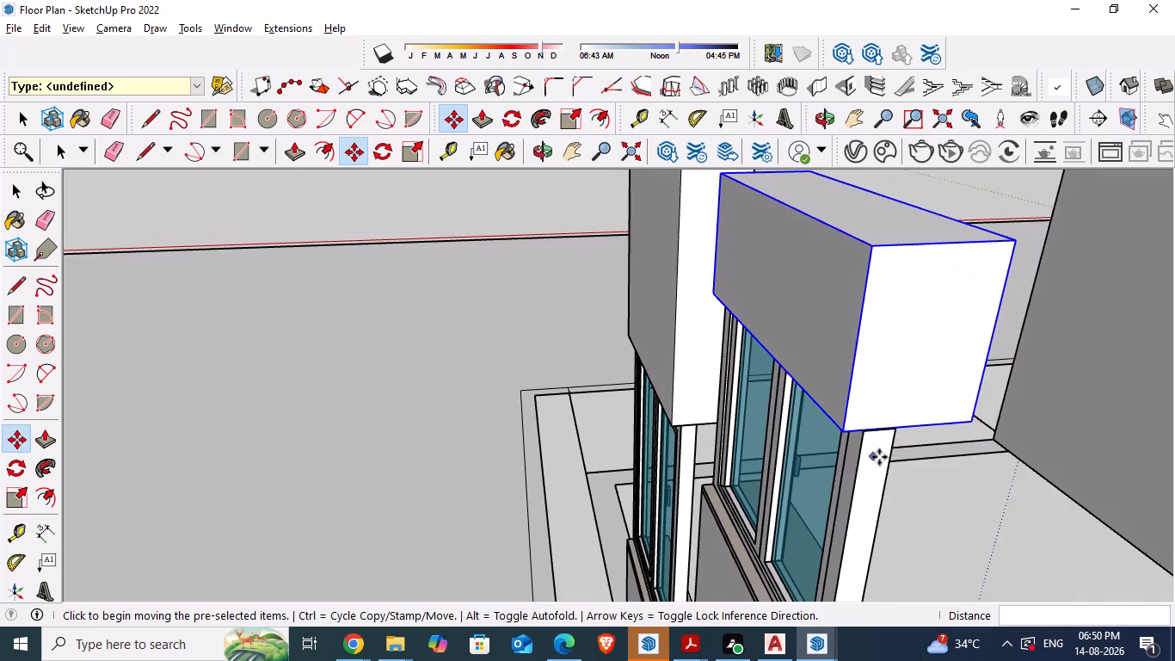
scroll(880, 458, "up", 5)
middle_click_drag(848, 452, 753, 377)
scroll(837, 354, "up", 2)
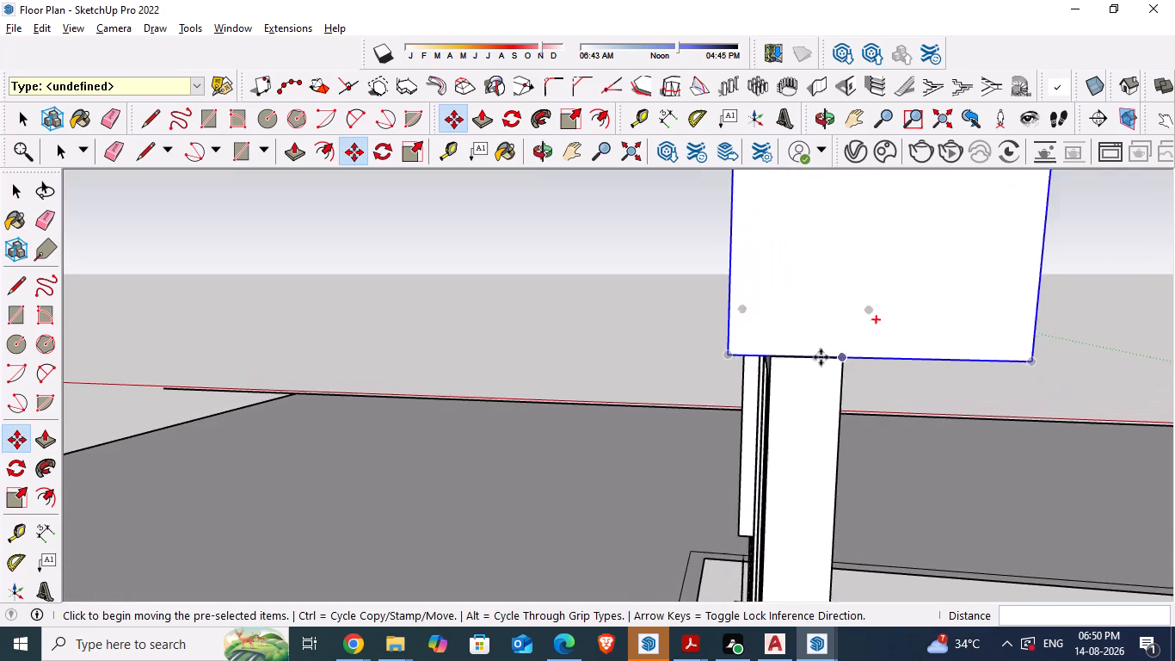
scroll(821, 357, "up", 3)
middle_click_drag(803, 386, 538, 458)
scroll(717, 393, "down", 1)
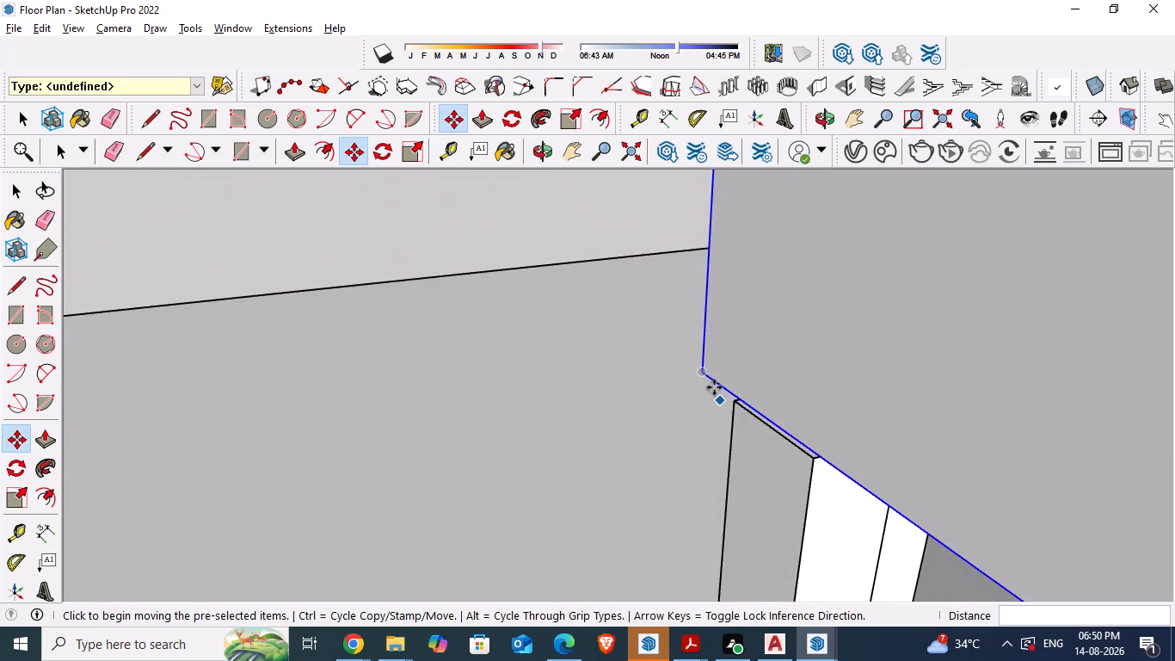
scroll(714, 387, "down", 2)
scroll(729, 405, "up", 8)
left_click_drag(782, 431, 741, 418)
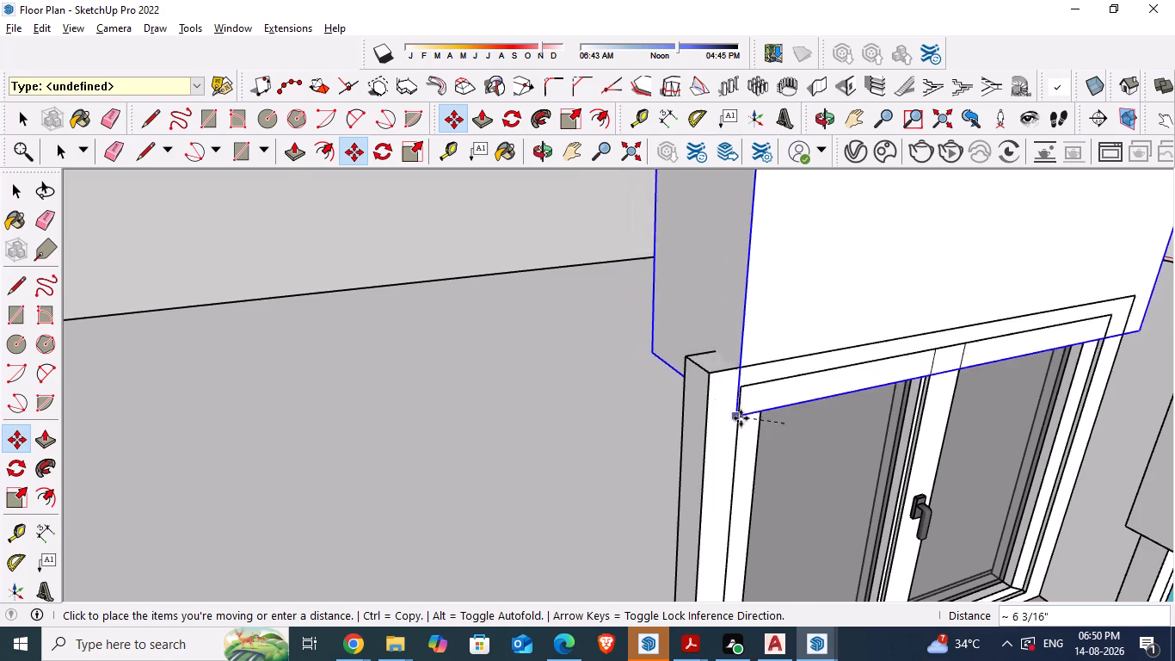
left_click_drag(741, 418, 782, 423)
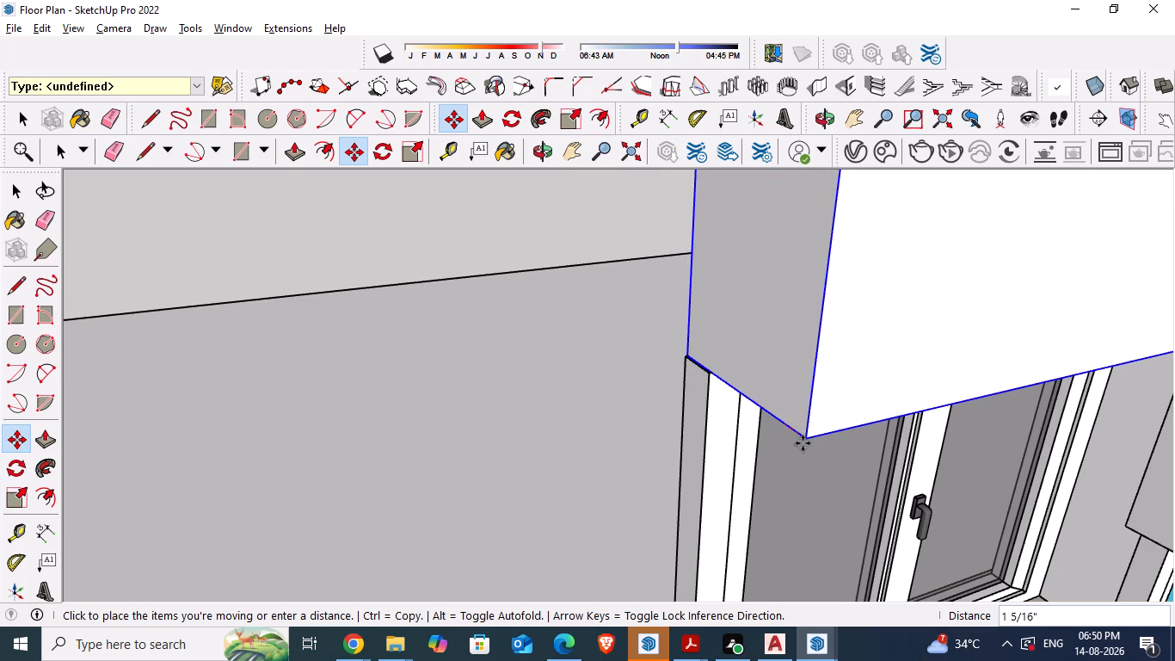
left_click(803, 443)
Examine how the overhead block's lower edges line up with the window frame and wall block from several sides.
middle_click_drag(611, 432, 847, 440)
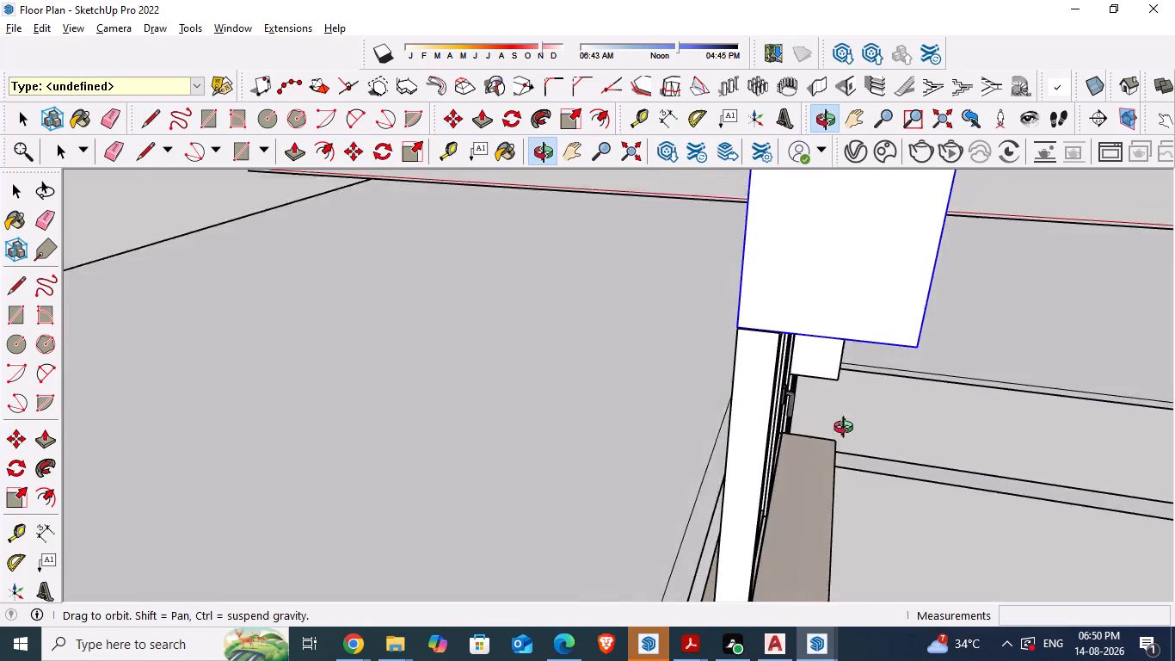
scroll(776, 349, "up", 11)
middle_click_drag(712, 327, 843, 417)
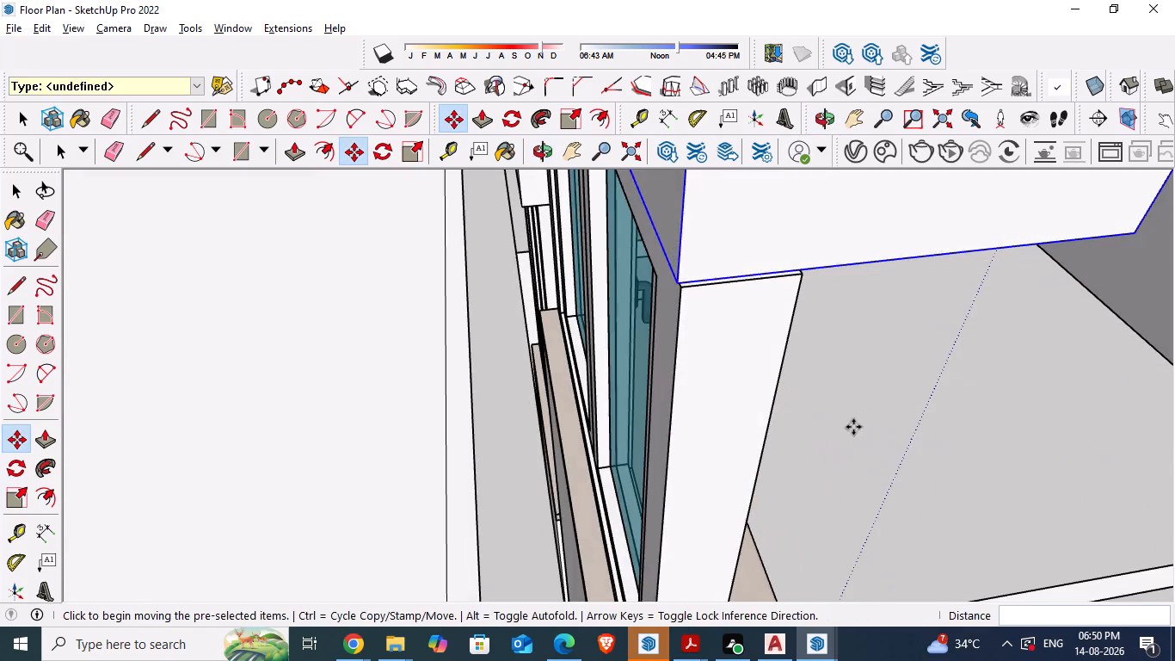
scroll(852, 427, "down", 4)
middle_click_drag(742, 405, 914, 433)
scroll(848, 262, "up", 5)
scroll(791, 220, "up", 1)
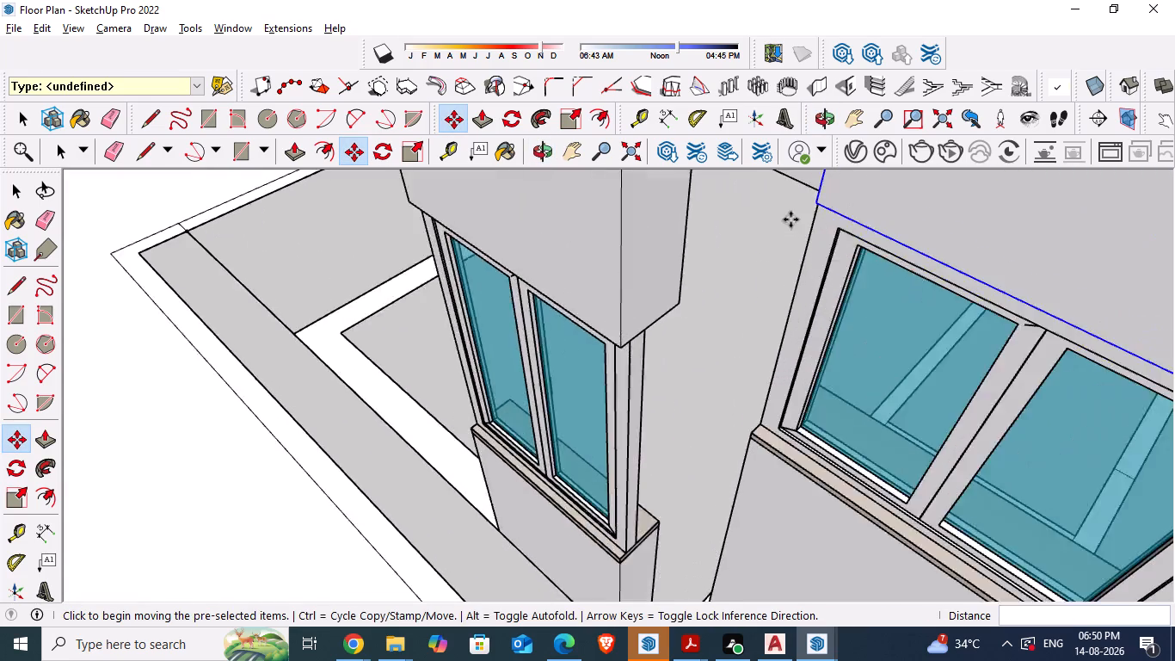
scroll(791, 219, "up", 1)
middle_click_drag(801, 293, 803, 333)
scroll(739, 267, "down", 4)
scroll(788, 454, "up", 2)
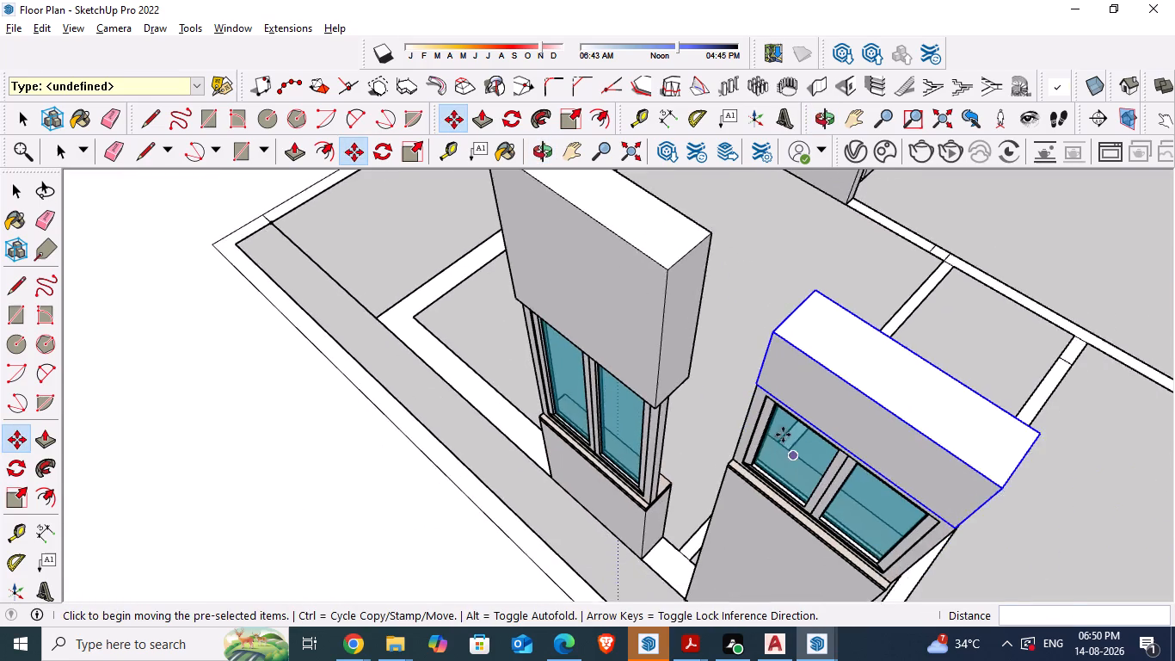
scroll(783, 435, "up", 3)
scroll(749, 370, "up", 5)
Shift the overhead block 1/8" by its lower corner onto the window's upper corner.
key("m")
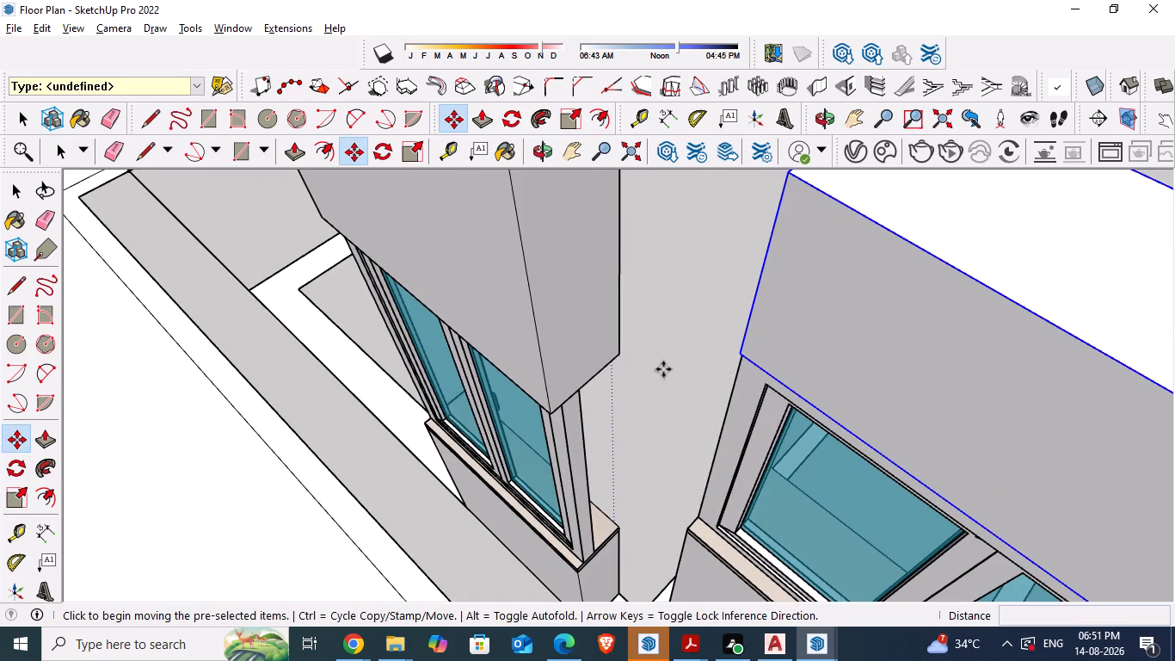
scroll(713, 379, "up", 5)
scroll(736, 367, "down", 5)
scroll(762, 327, "up", 1)
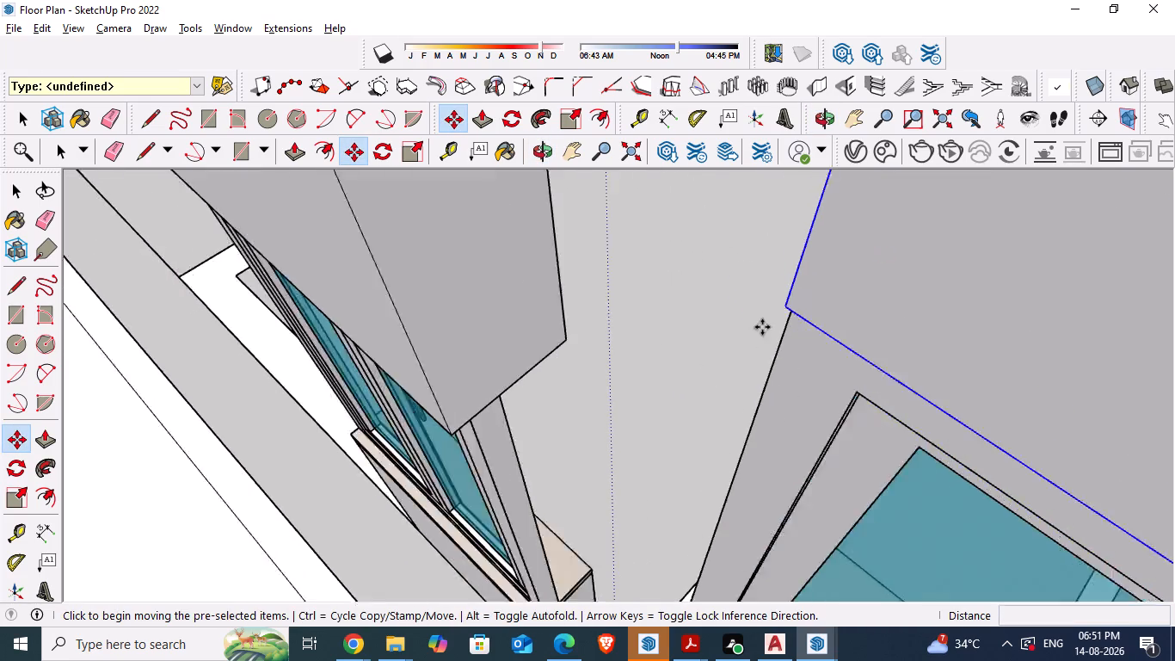
scroll(762, 327, "up", 2)
scroll(780, 318, "down", 2)
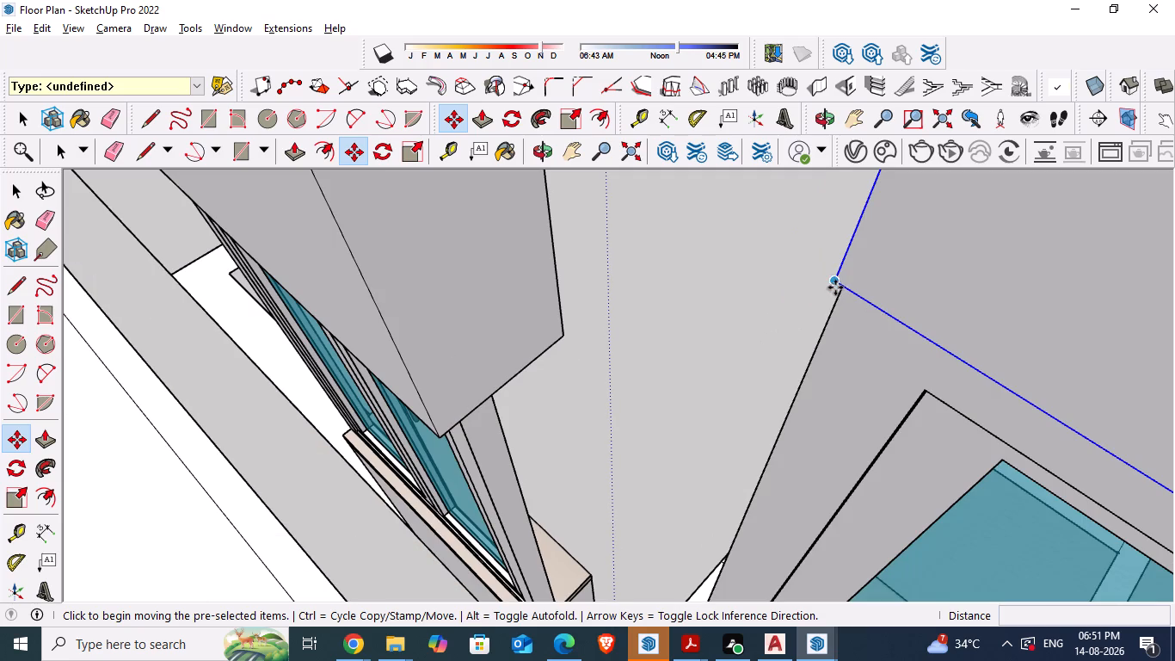
left_click_drag(832, 284, 846, 288)
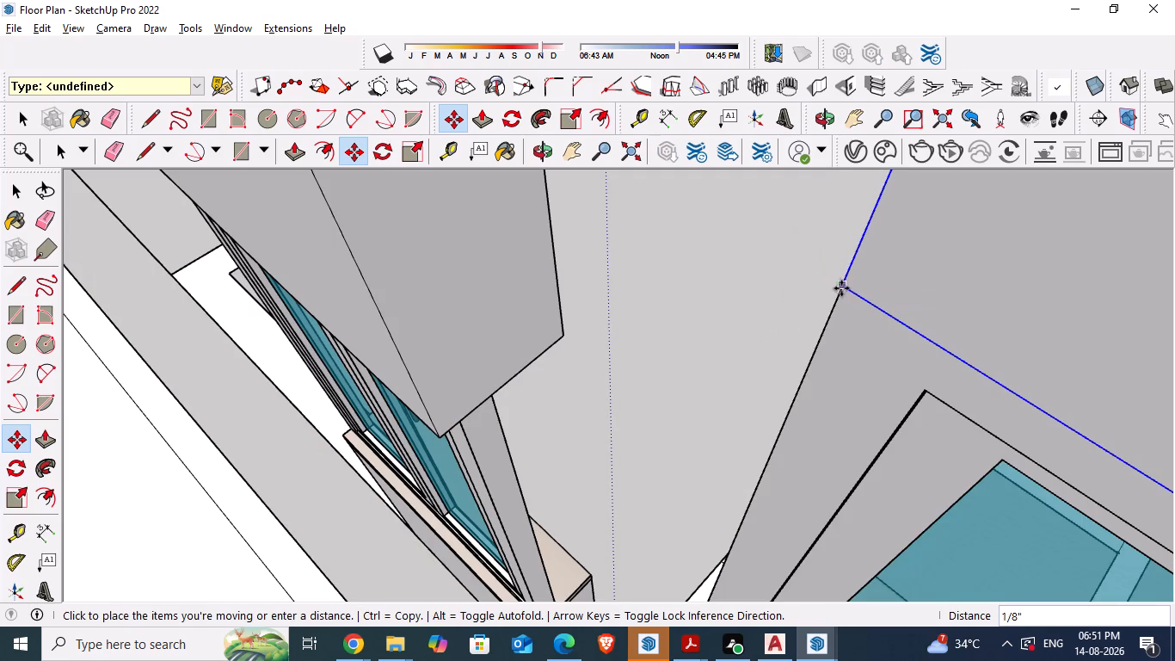
left_click(839, 283)
key("space")
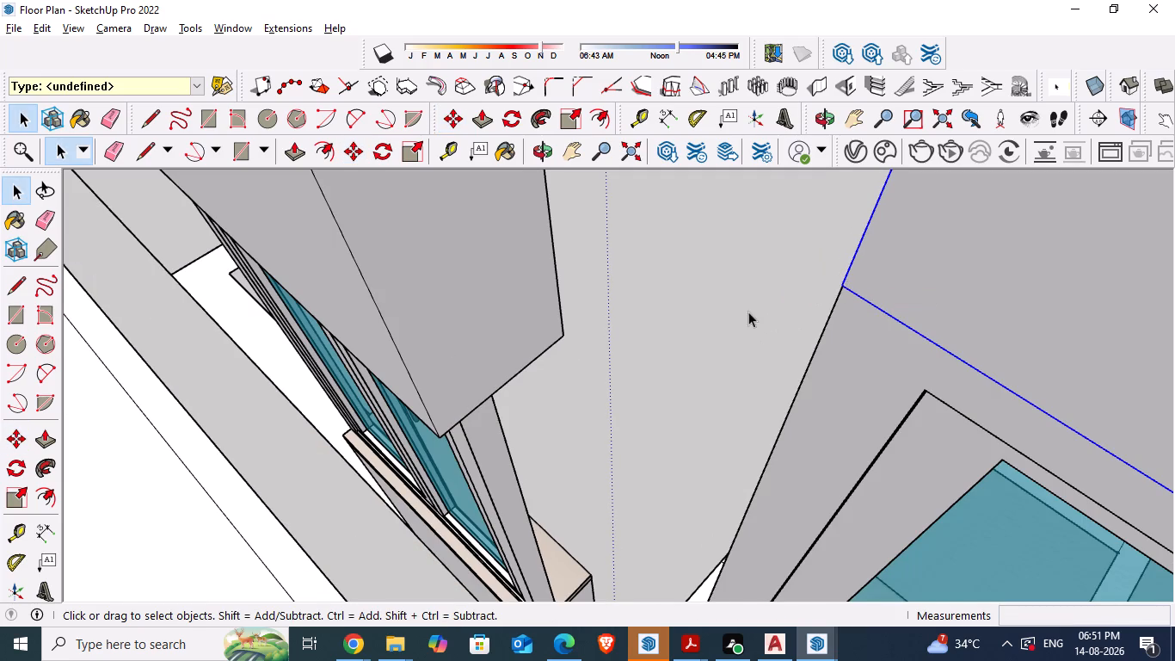
Nudge the overhead block about 1/16" so its lower corner snaps exactly onto the window's upper corner.
scroll(840, 310, "up", 9)
middle_click_drag(860, 288, 849, 326)
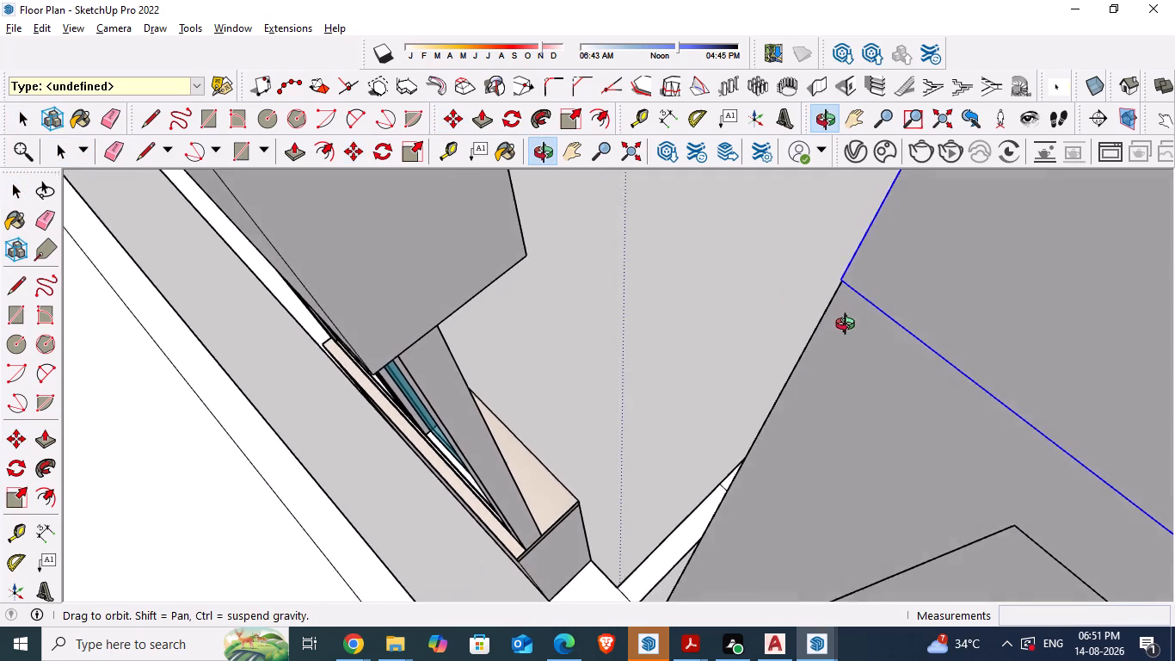
middle_click_drag(849, 326, 846, 340)
left_click(957, 261)
key("m")
scroll(861, 283, "up", 3)
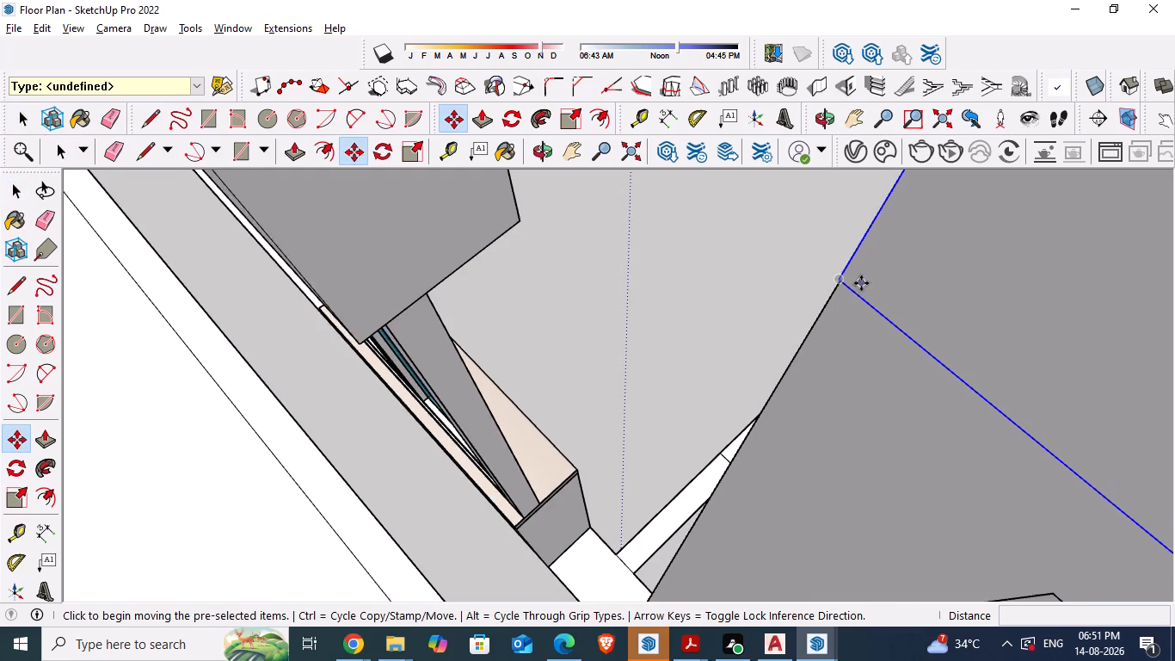
scroll(861, 283, "up", 7)
left_click_drag(809, 277, 840, 297)
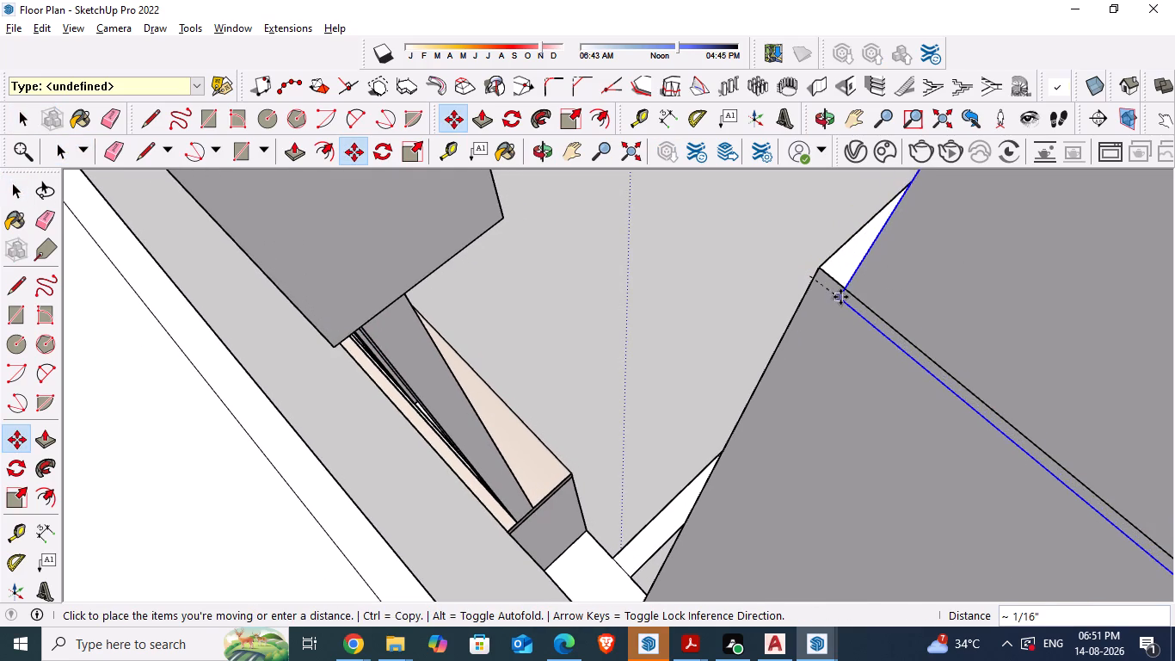
left_click_drag(840, 297, 827, 275)
left_click(827, 275)
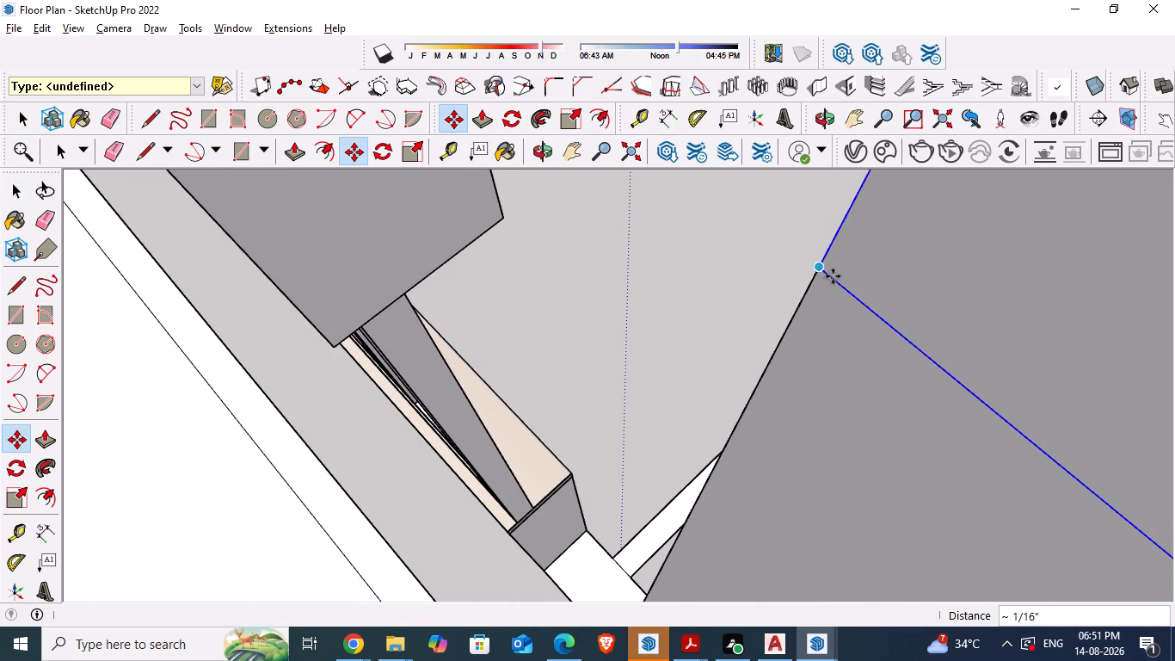
Examine the overhead block, window and wall block from inside the house, and clear the selection.
scroll(665, 266, "down", 6)
scroll(871, 413, "up", 6)
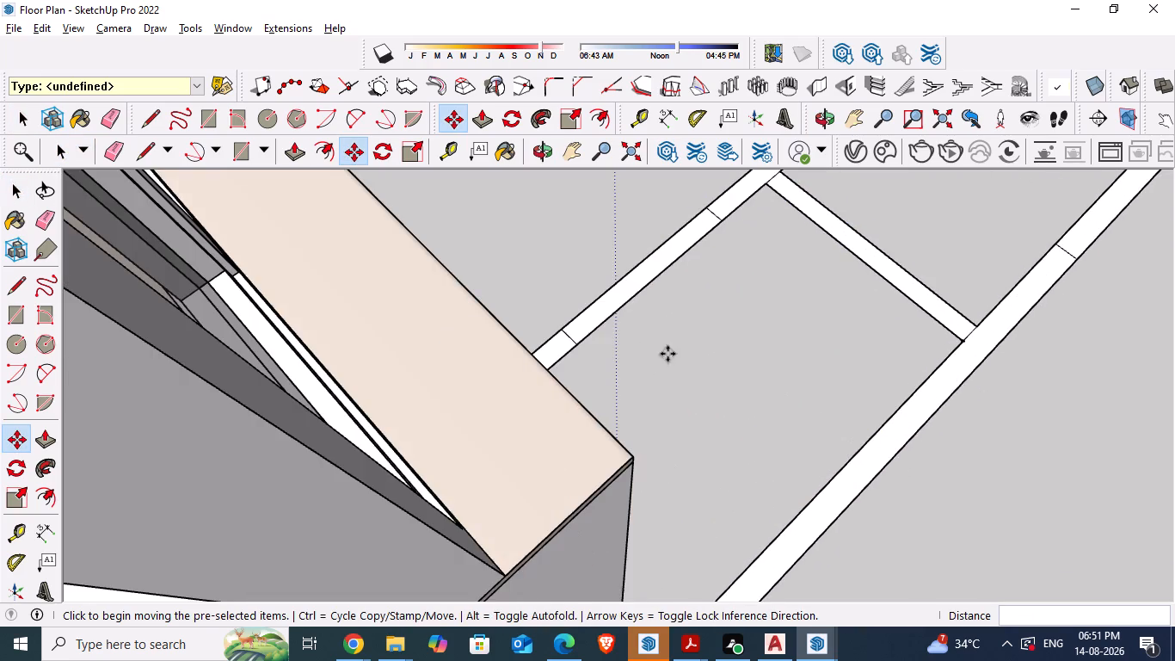
scroll(639, 374, "down", 3)
scroll(536, 348, "up", 4)
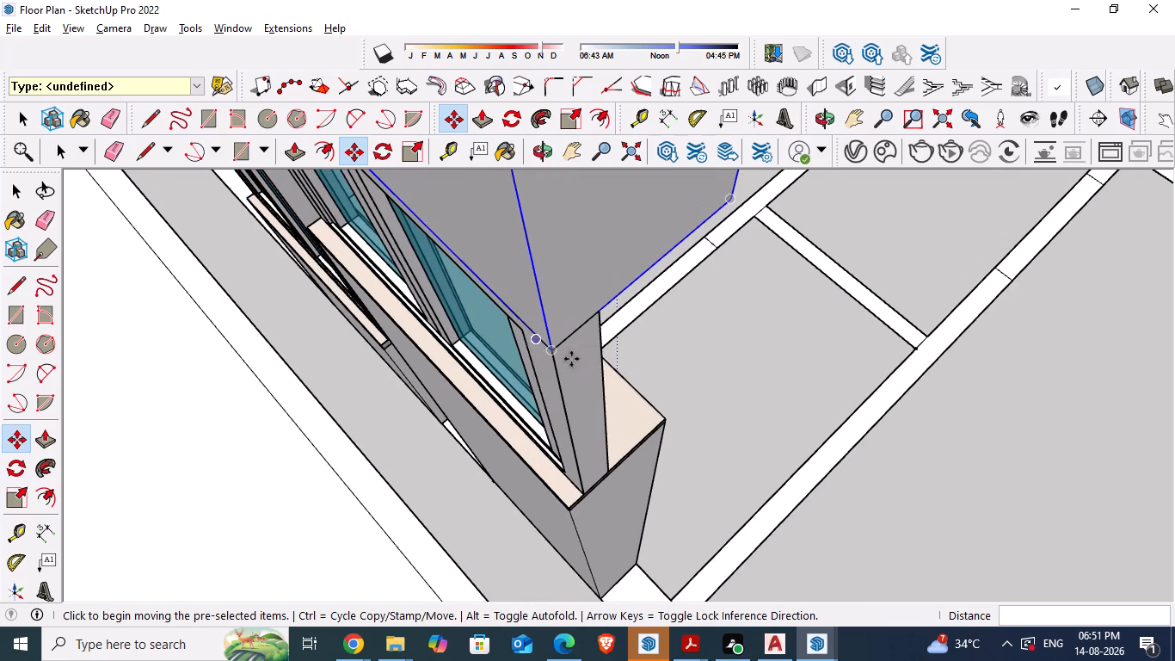
middle_click_drag(739, 364, 465, 357)
scroll(571, 374, "down", 3)
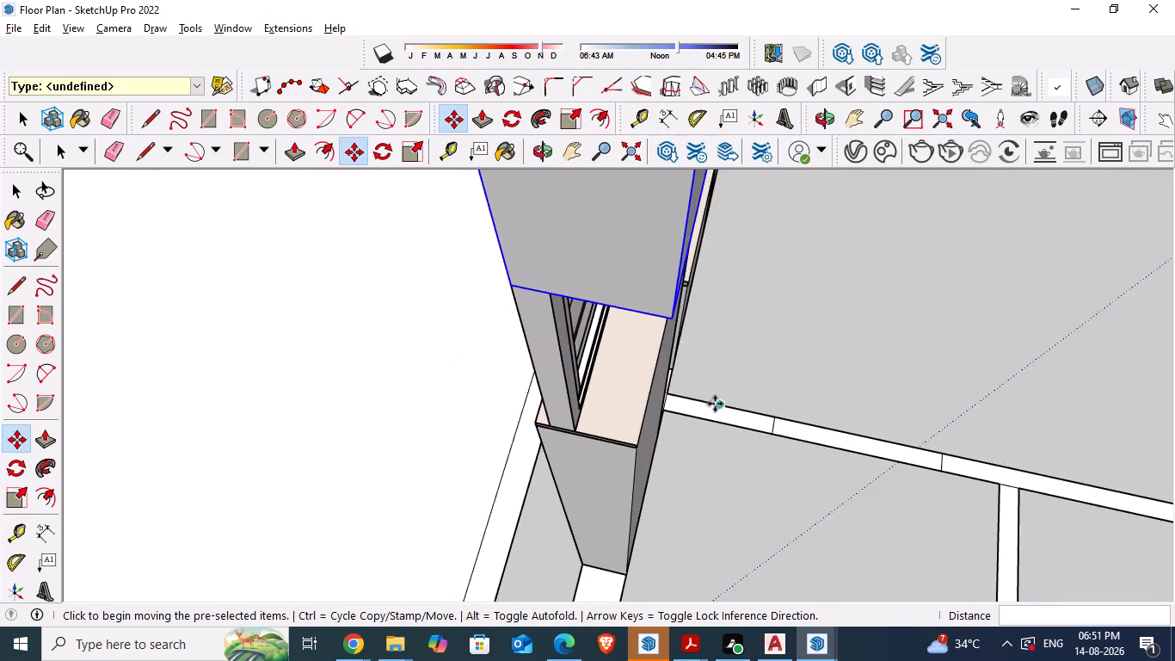
middle_click_drag(711, 405, 612, 376)
scroll(616, 391, "down", 5)
scroll(596, 292, "up", 1)
middle_click_drag(592, 292, 559, 310)
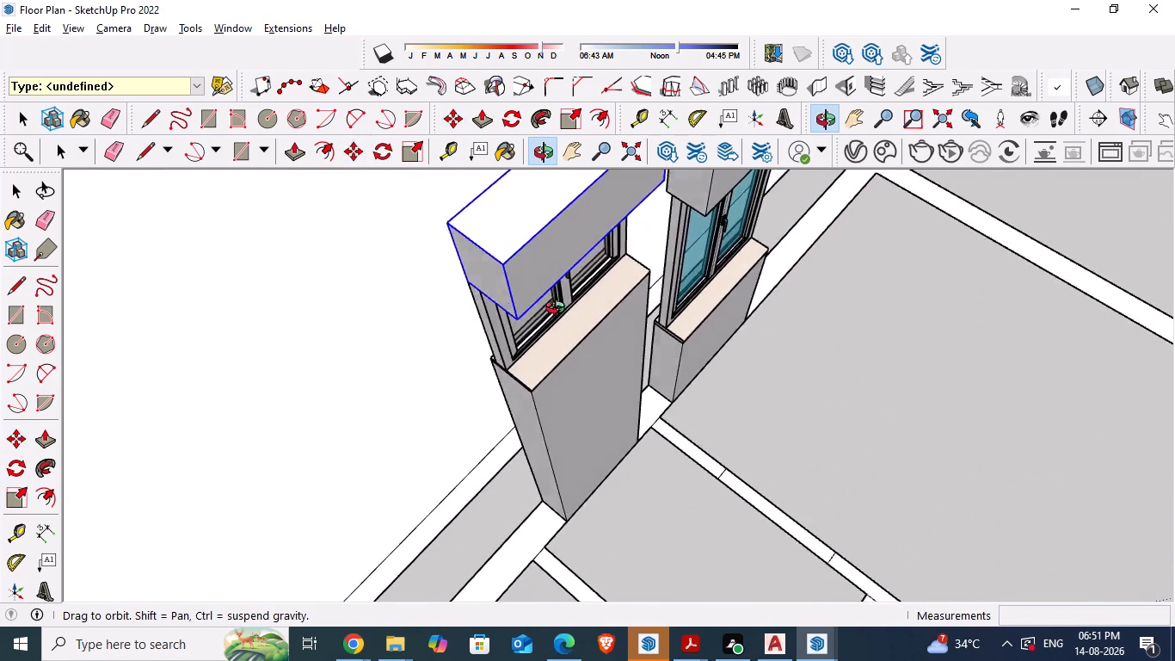
middle_click_drag(559, 310, 443, 298)
scroll(517, 338, "down", 3)
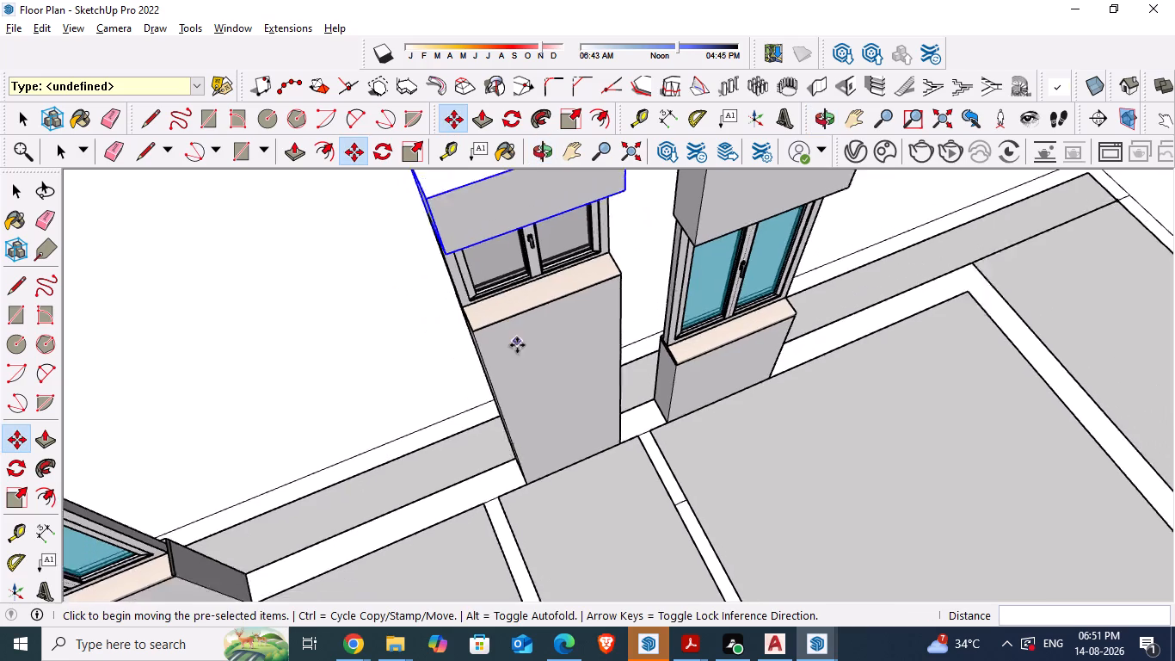
scroll(517, 345, "down", 2)
middle_click_drag(583, 300, 531, 341)
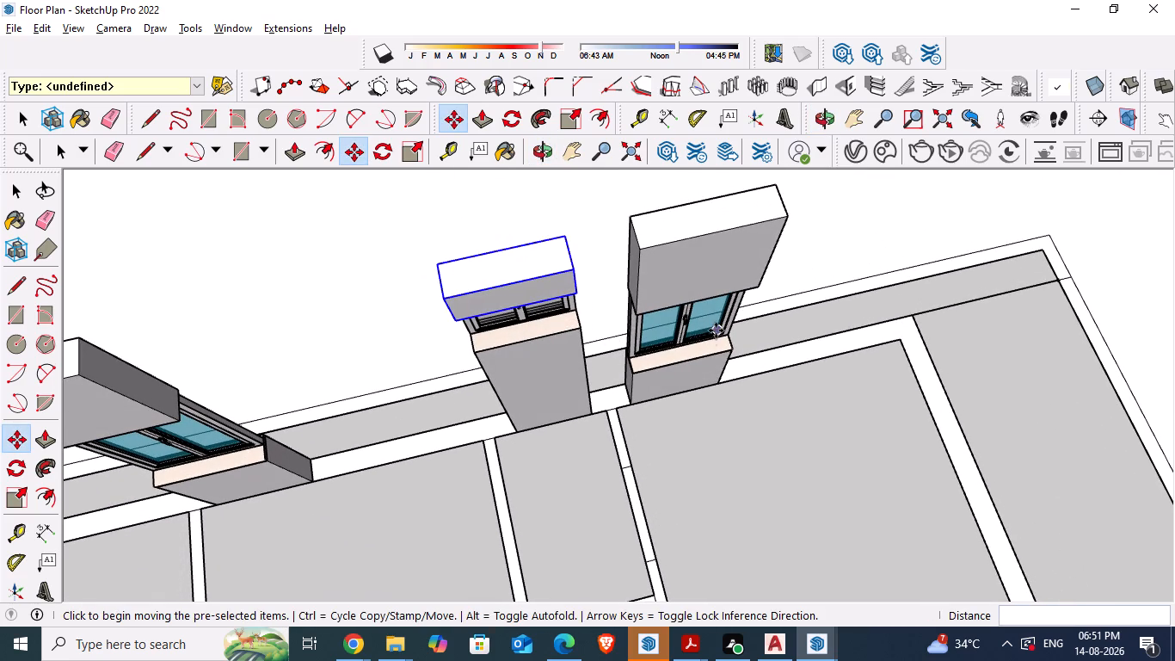
key("space")
left_click(938, 228)
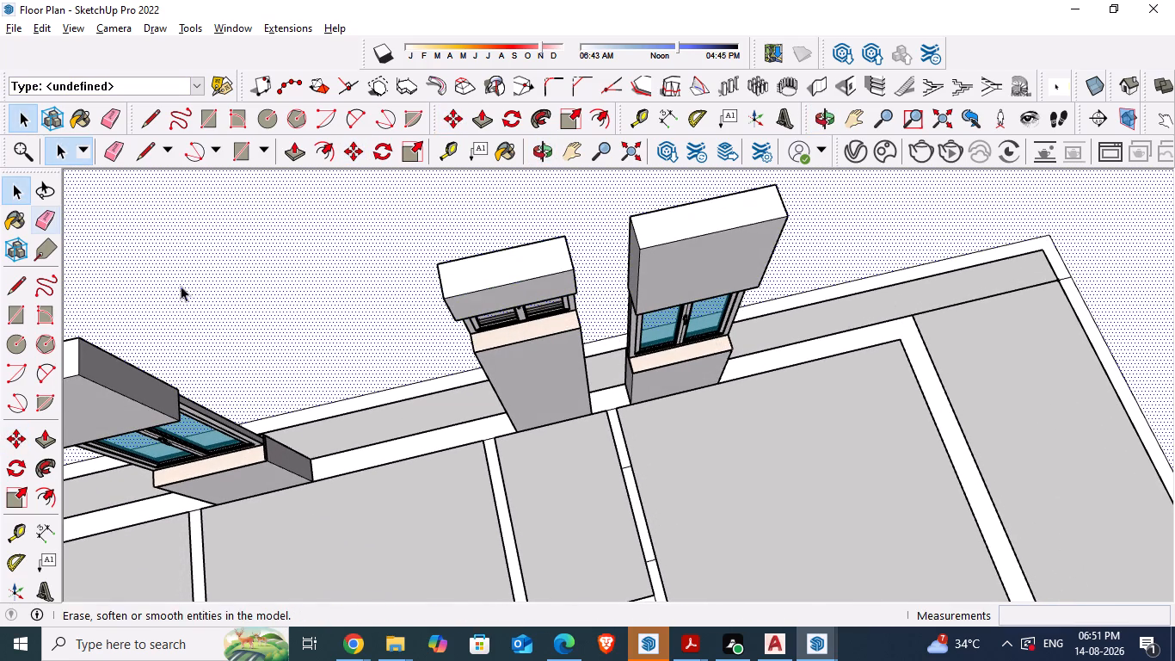
scroll(211, 288, "down", 11)
left_click(1022, 304)
Unhide all hidden geometry in the house model and leave nothing selected.
scroll(417, 336, "down", 2)
scroll(403, 360, "up", 1)
middle_click_drag(402, 361, 468, 295)
left_click(38, 27)
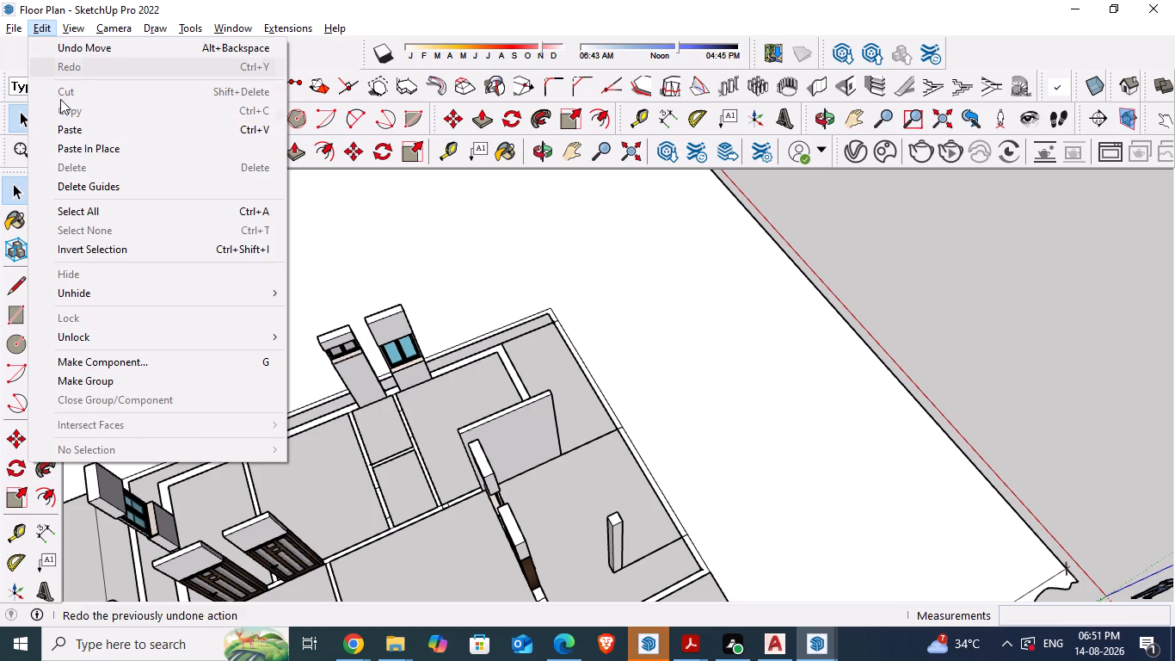
left_click(77, 290)
left_click(300, 328)
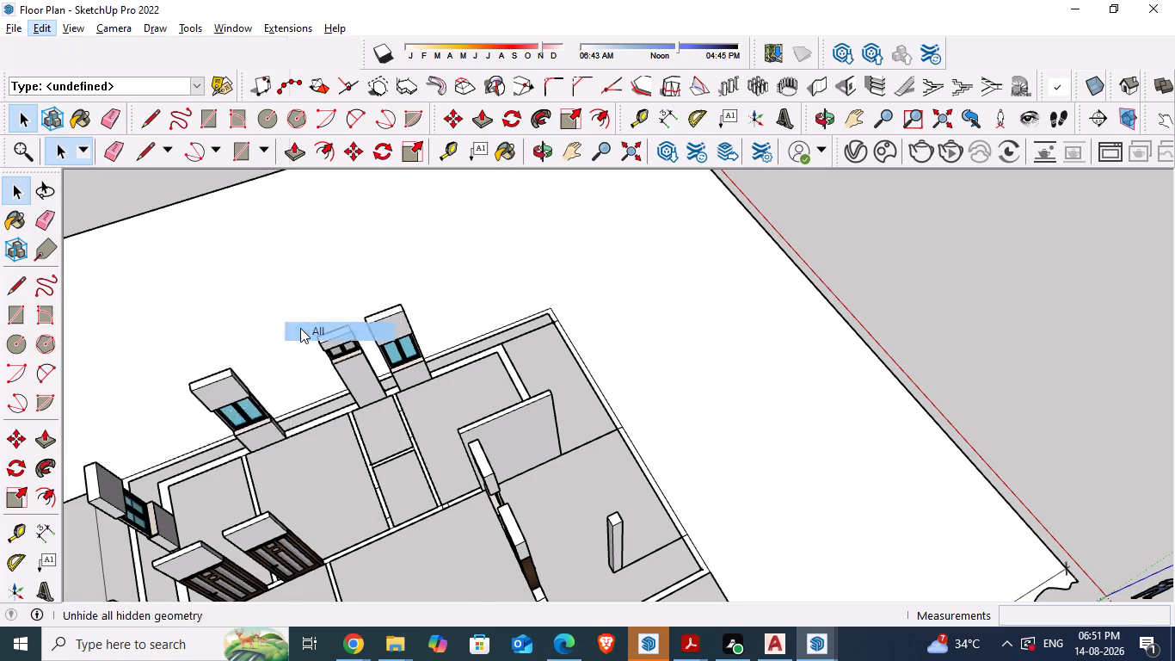
scroll(644, 310, "down", 4)
left_click(903, 307)
Move the small two-pane window's overhead block about 1 3/8" so its top corner snaps onto the adjoining wall's top corner.
scroll(488, 298, "up", 6)
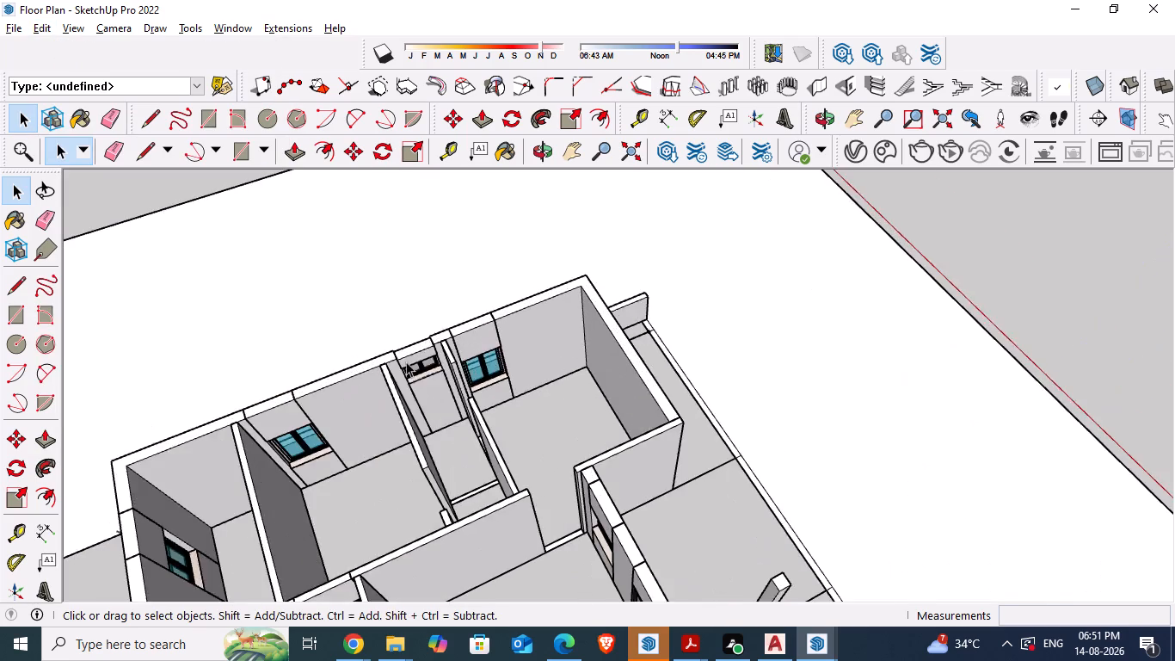
scroll(404, 361, "up", 8)
middle_click_drag(384, 361, 350, 448)
scroll(356, 479, "up", 7)
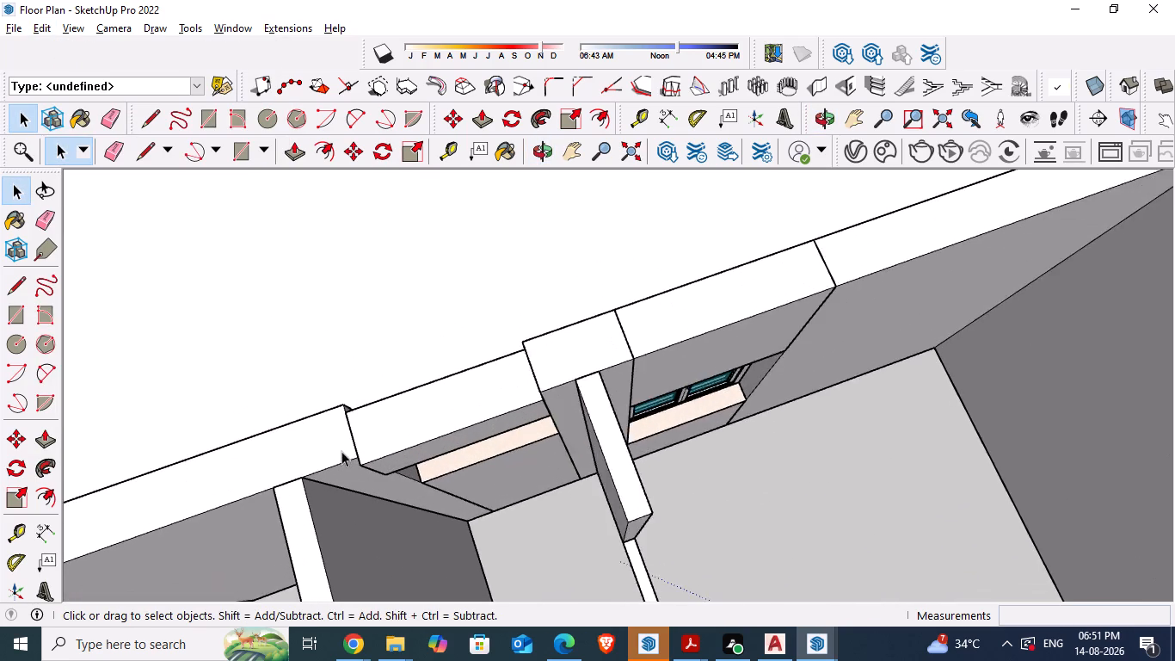
scroll(341, 451, "up", 4)
left_click(399, 422)
key("m")
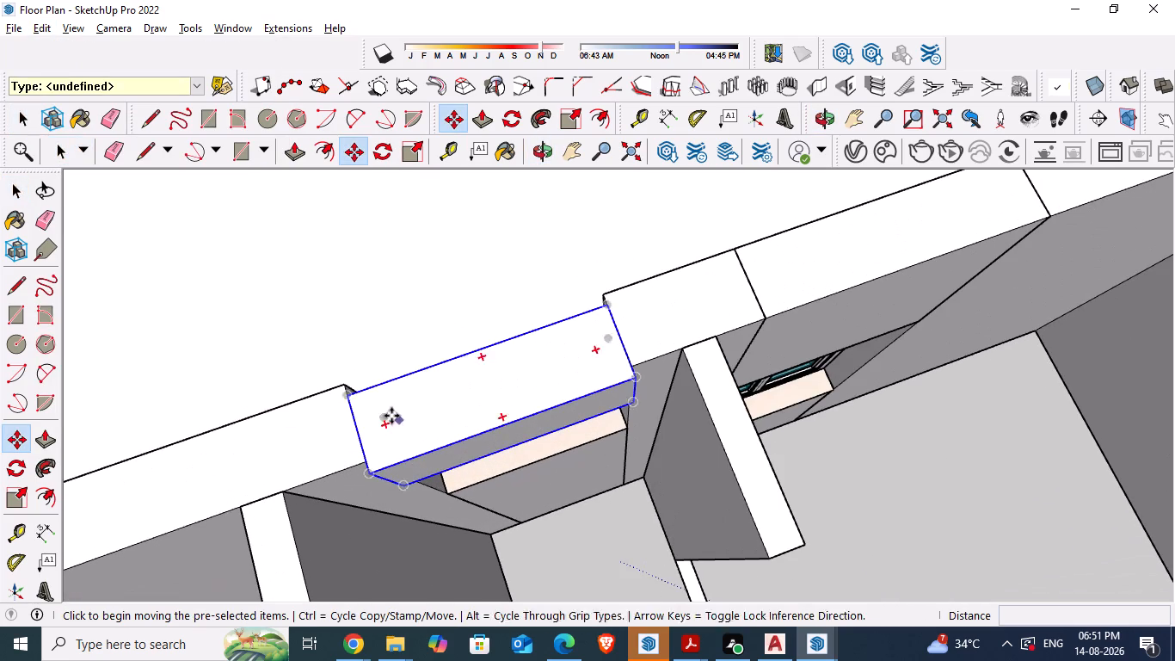
left_click_drag(353, 401, 347, 388)
left_click(347, 388)
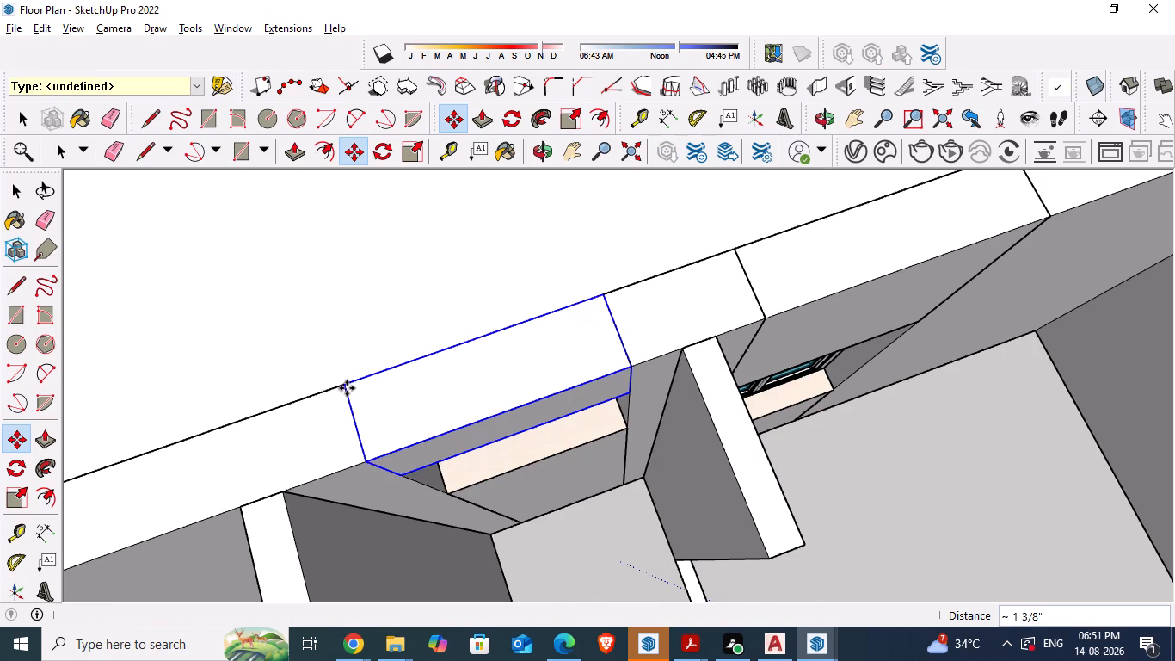
key("space")
Examine the aligned overhead block, its window and the surrounding walls from inside and above the house, and clear the selection.
middle_click_drag(500, 441, 443, 336)
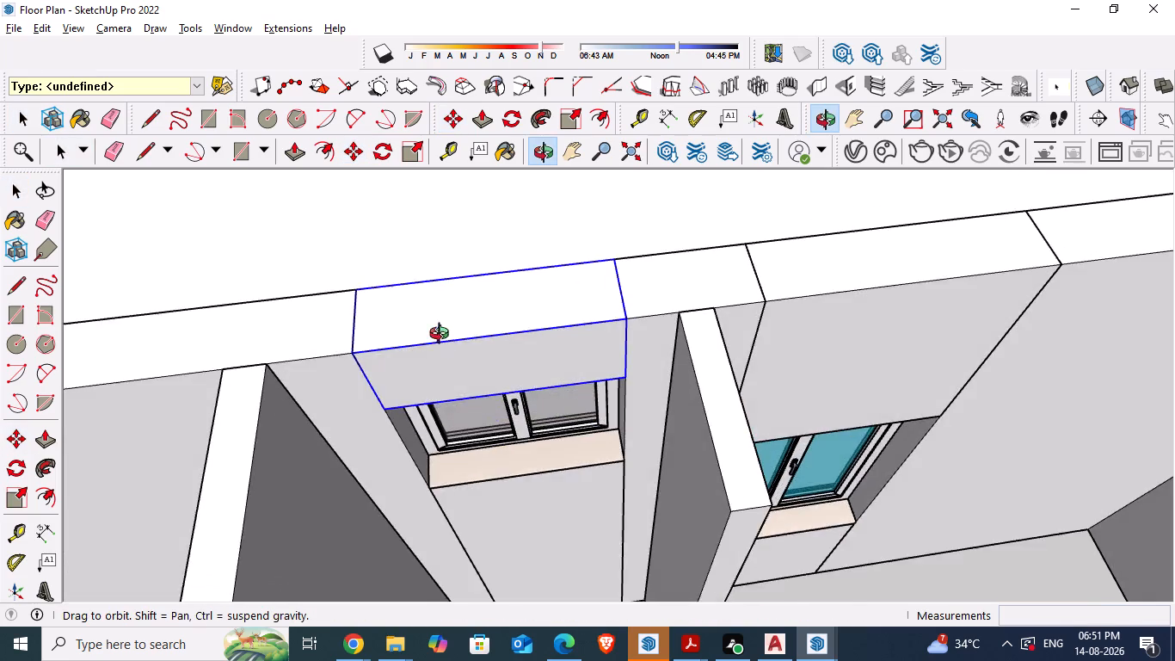
middle_click_drag(443, 336, 444, 261)
middle_click_drag(486, 498, 496, 389)
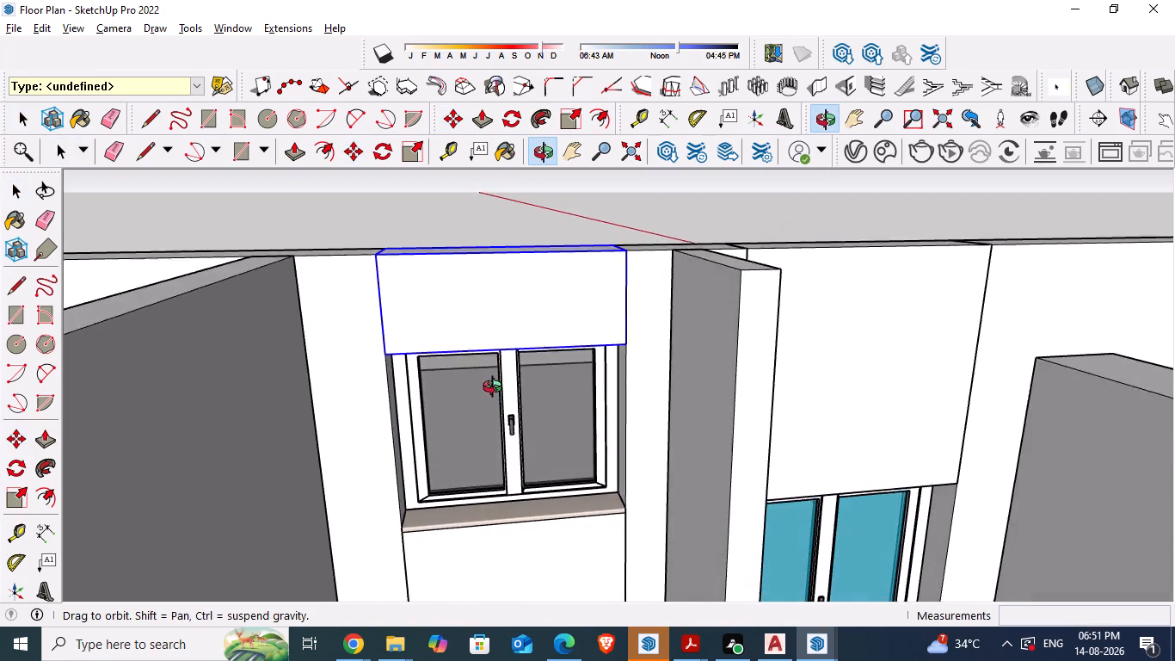
middle_click_drag(496, 389, 503, 375)
scroll(557, 346, "down", 14)
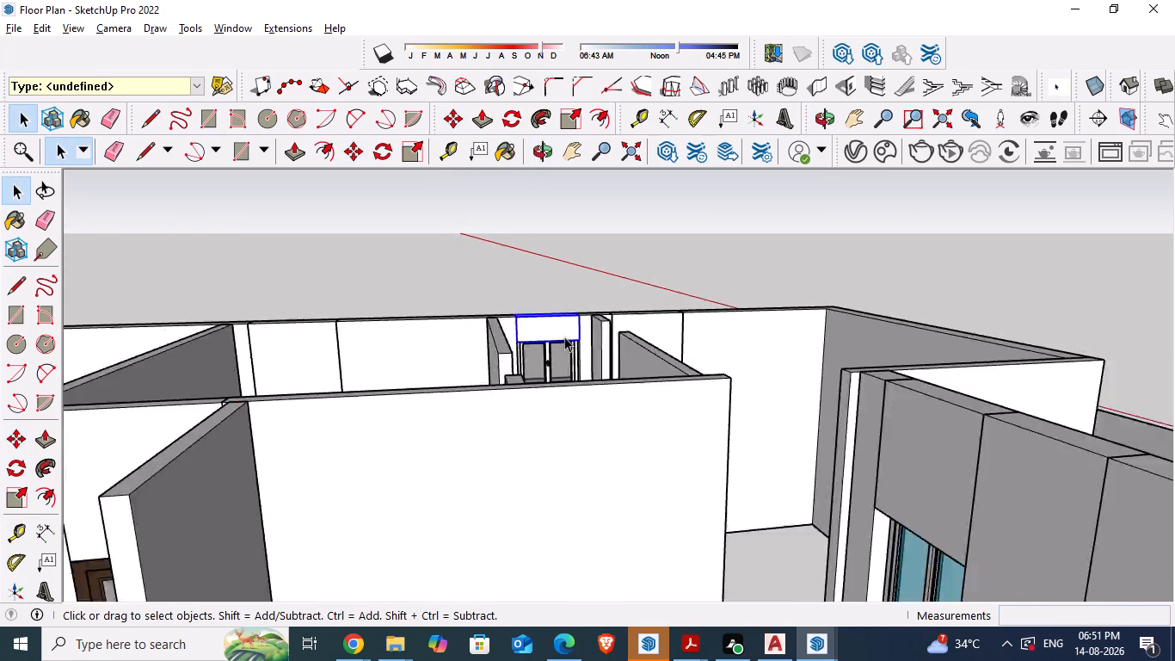
scroll(564, 337, "down", 5)
scroll(511, 381, "up", 1)
middle_click_drag(425, 419, 722, 429)
scroll(717, 409, "down", 5)
middle_click_drag(623, 386, 659, 477)
left_click(681, 211)
scroll(654, 418, "up", 3)
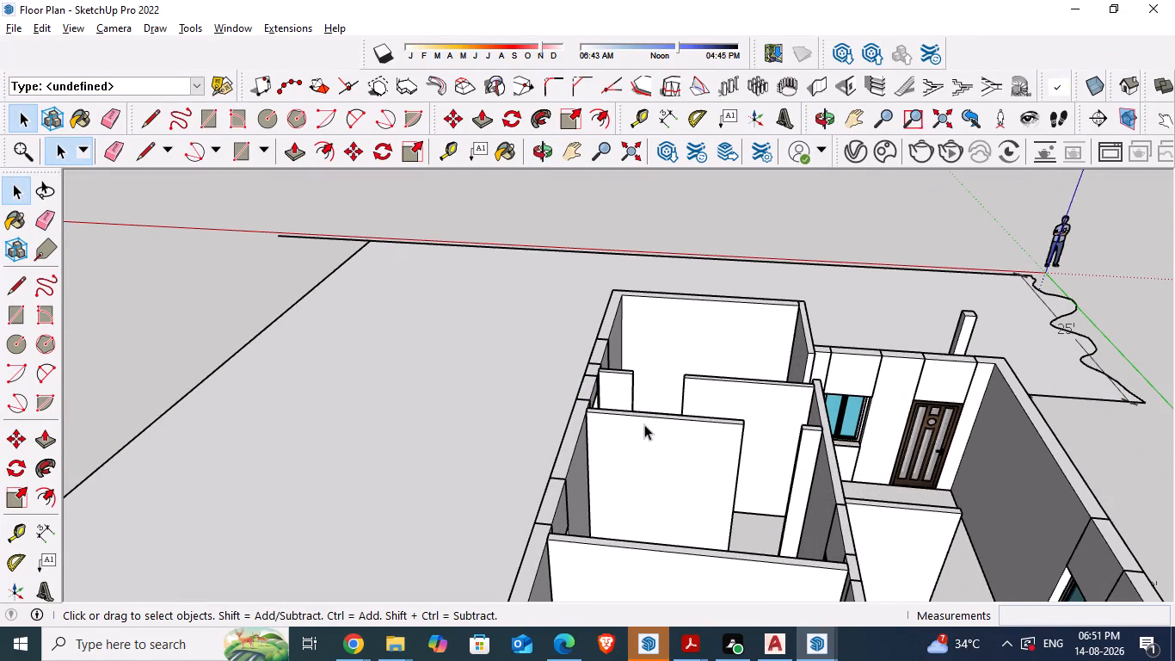
middle_click_drag(690, 381, 354, 450)
middle_click_drag(629, 460, 613, 466)
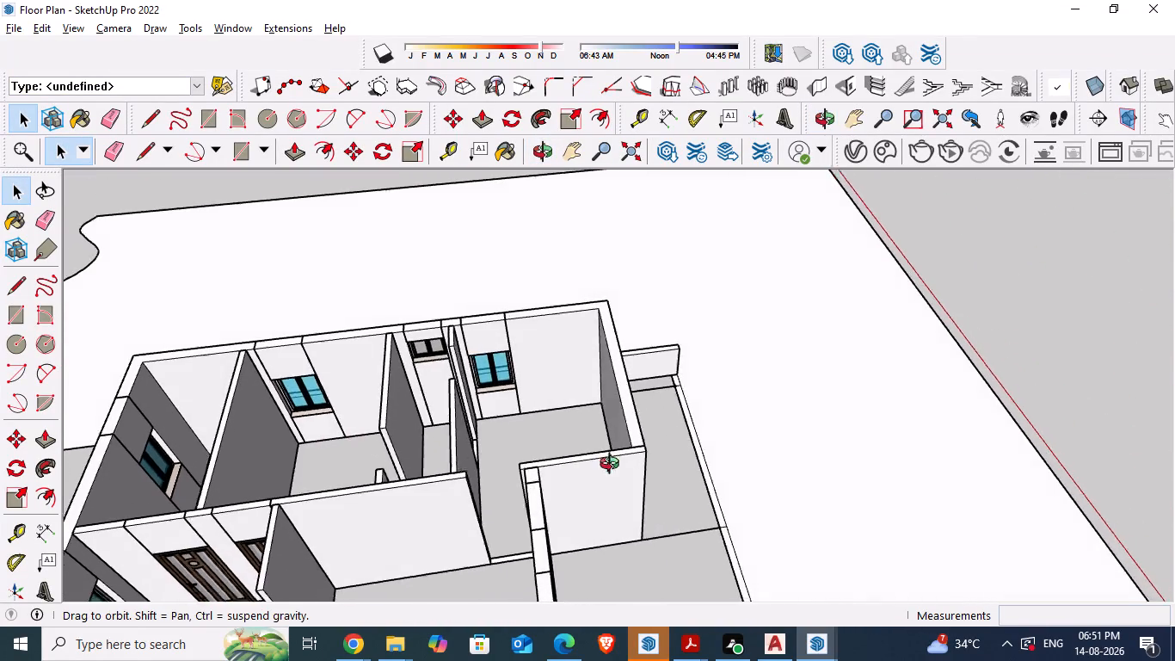
middle_click_drag(613, 466, 426, 571)
middle_click_drag(662, 358, 565, 496)
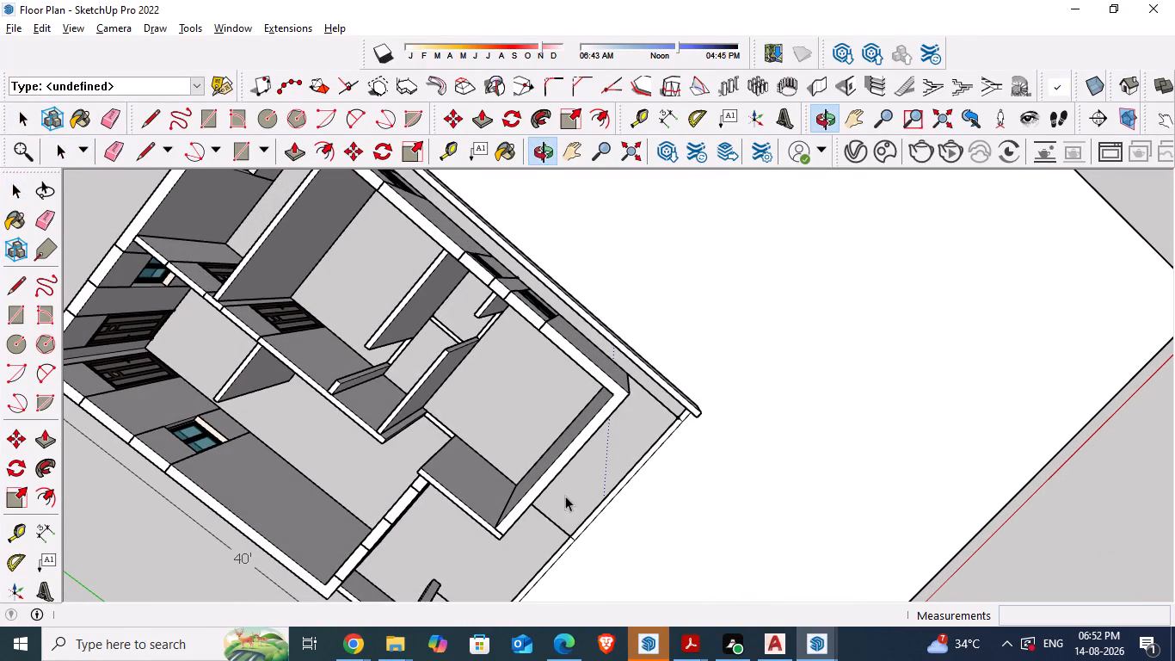
middle_click_drag(386, 351, 557, 295)
Save the house model.
key("ctrl+s")
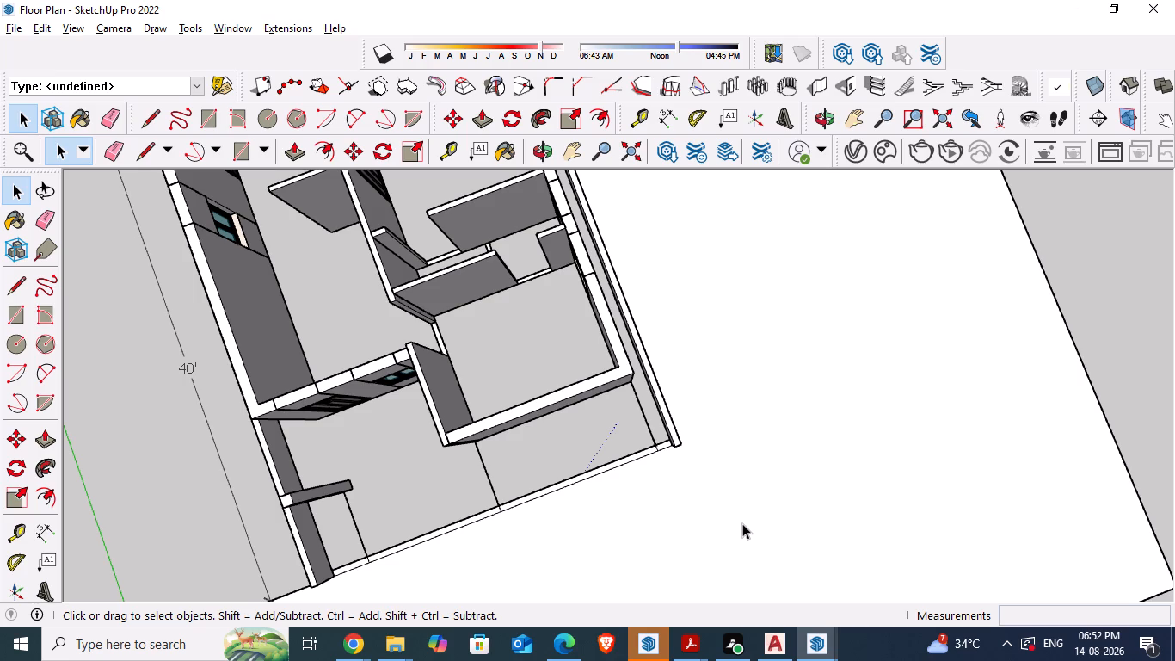
Copy the door unit with its overhead block from the 30' end wall into the room beside the small partitioned rooms.
middle_click_drag(534, 396, 532, 385)
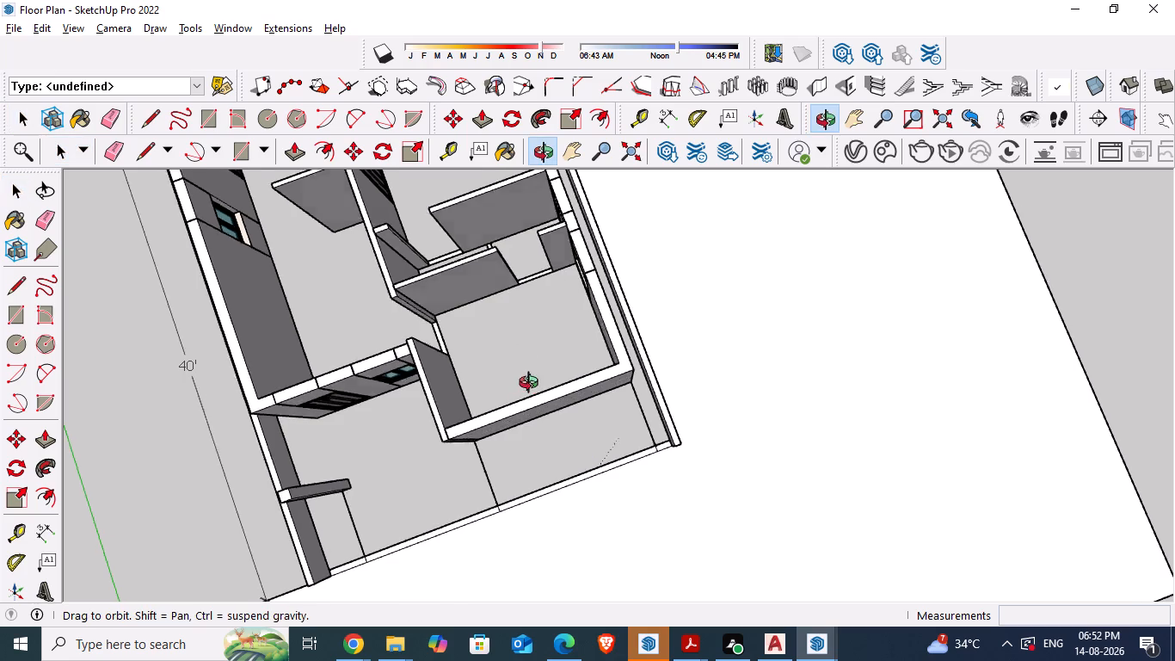
middle_click_drag(532, 385, 503, 330)
scroll(514, 373, "down", 3)
middle_click_drag(458, 384, 506, 405)
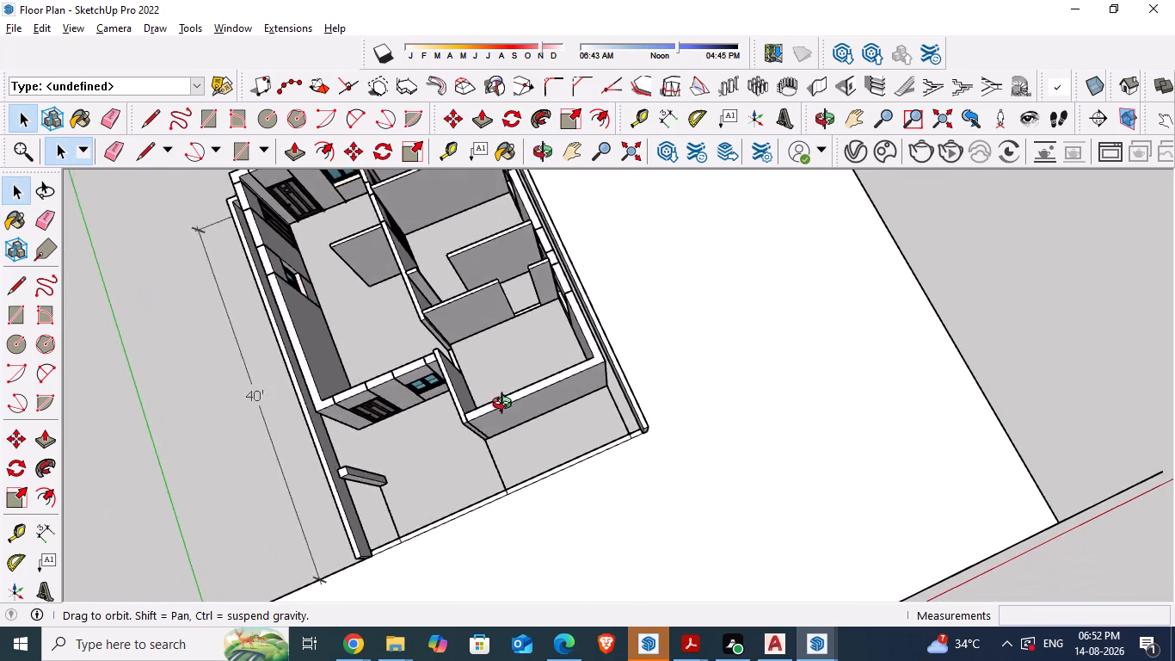
middle_click_drag(506, 405, 481, 413)
scroll(481, 413, "down", 5)
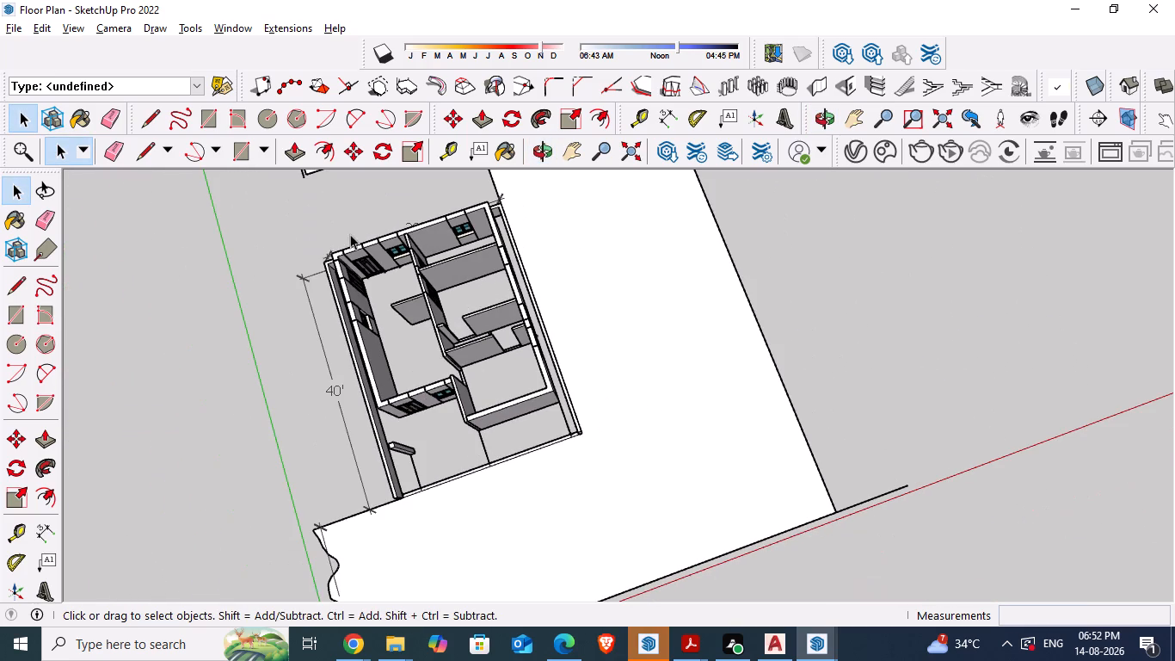
left_click(370, 266)
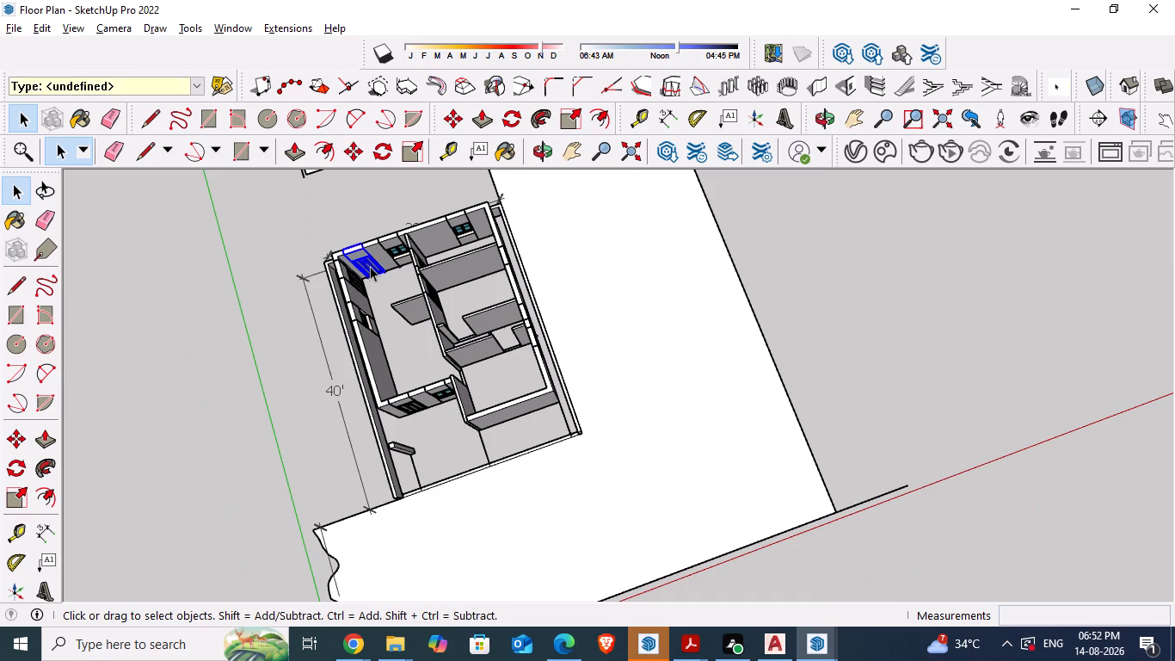
key("m")
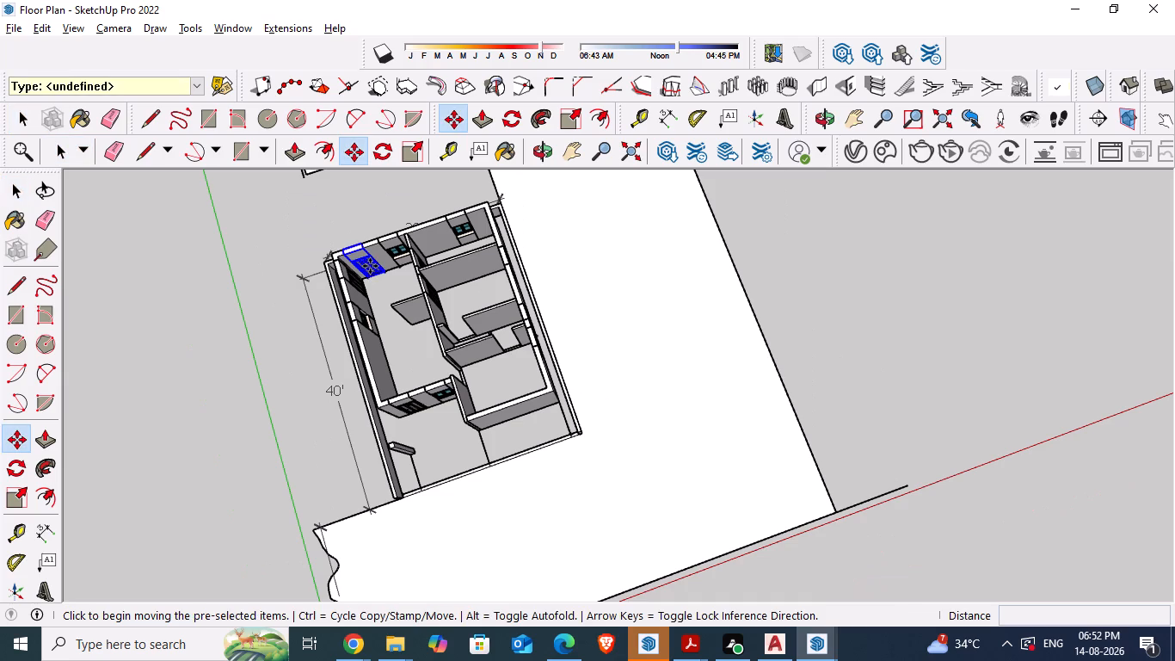
left_click_drag(370, 266, 454, 316)
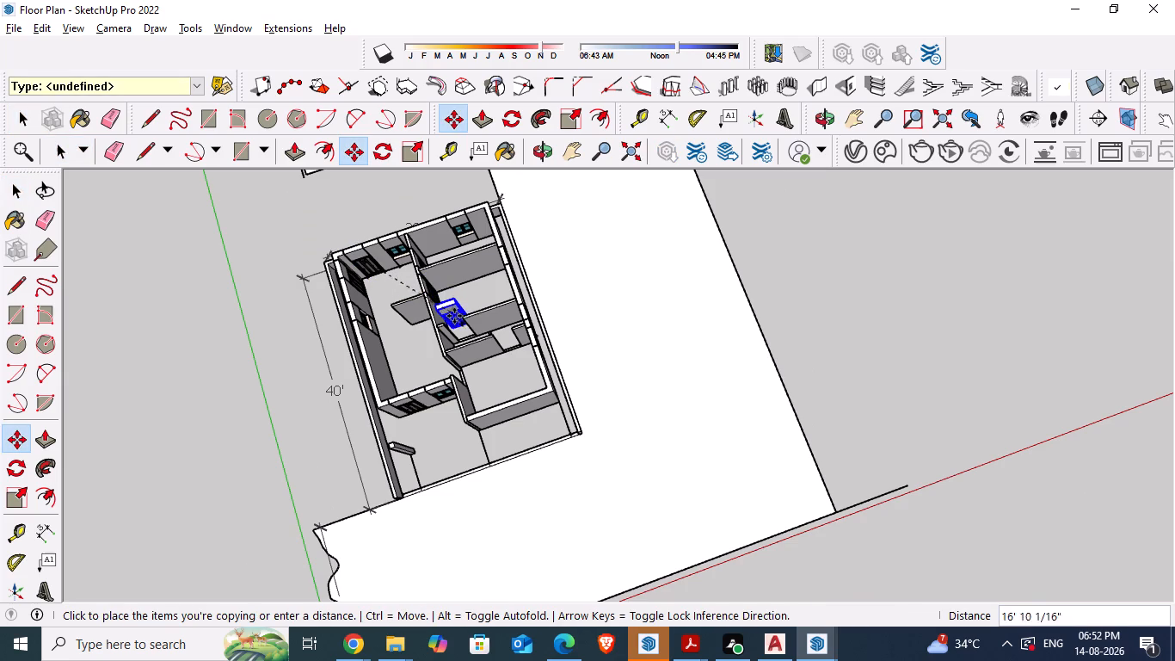
left_click_drag(454, 316, 456, 326)
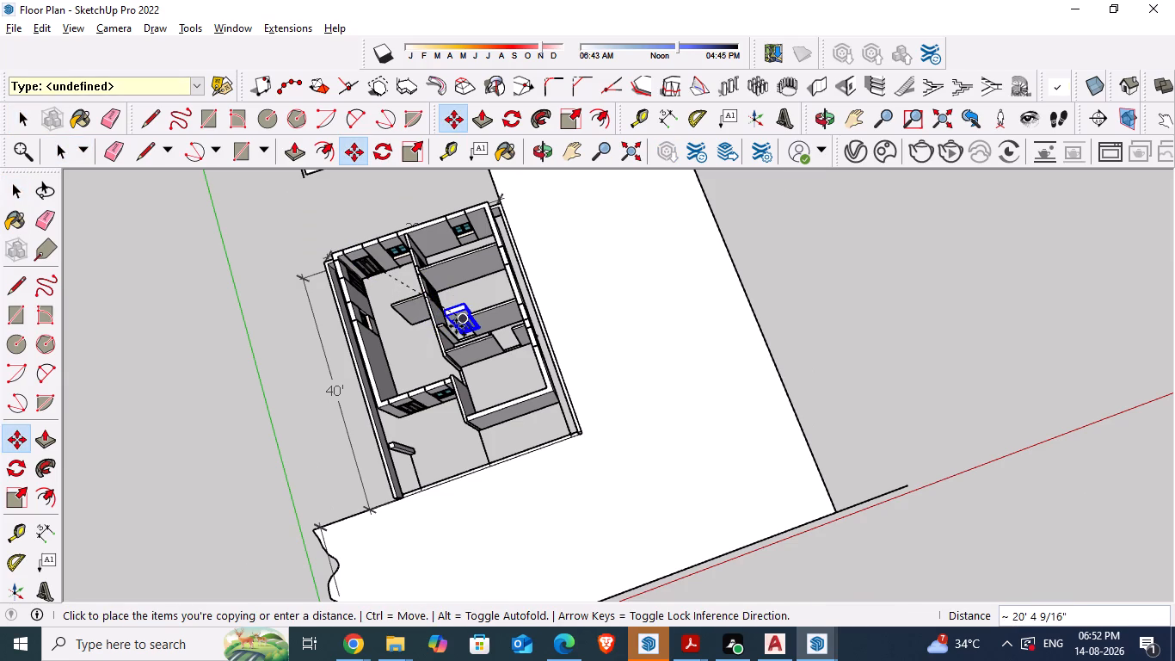
left_click(456, 326)
scroll(494, 357, "up", 12)
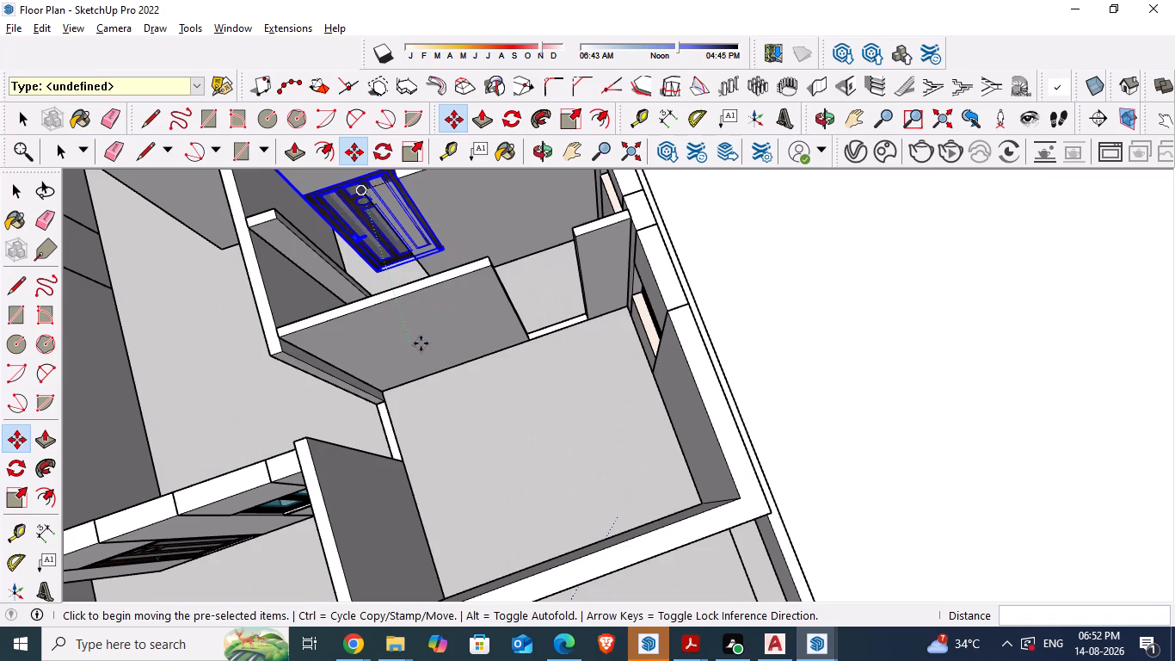
left_click(415, 343)
key("space")
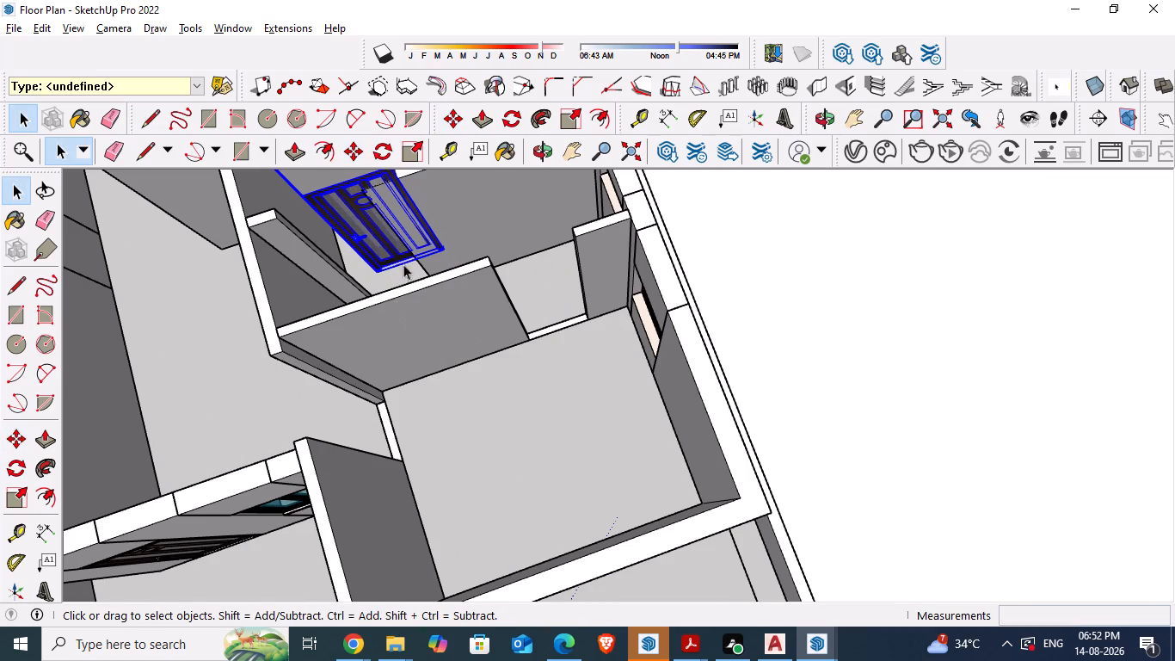
Hide the wall component around the small partitioned rooms.
scroll(387, 330, "up", 2)
left_click(387, 335)
right_click(387, 340)
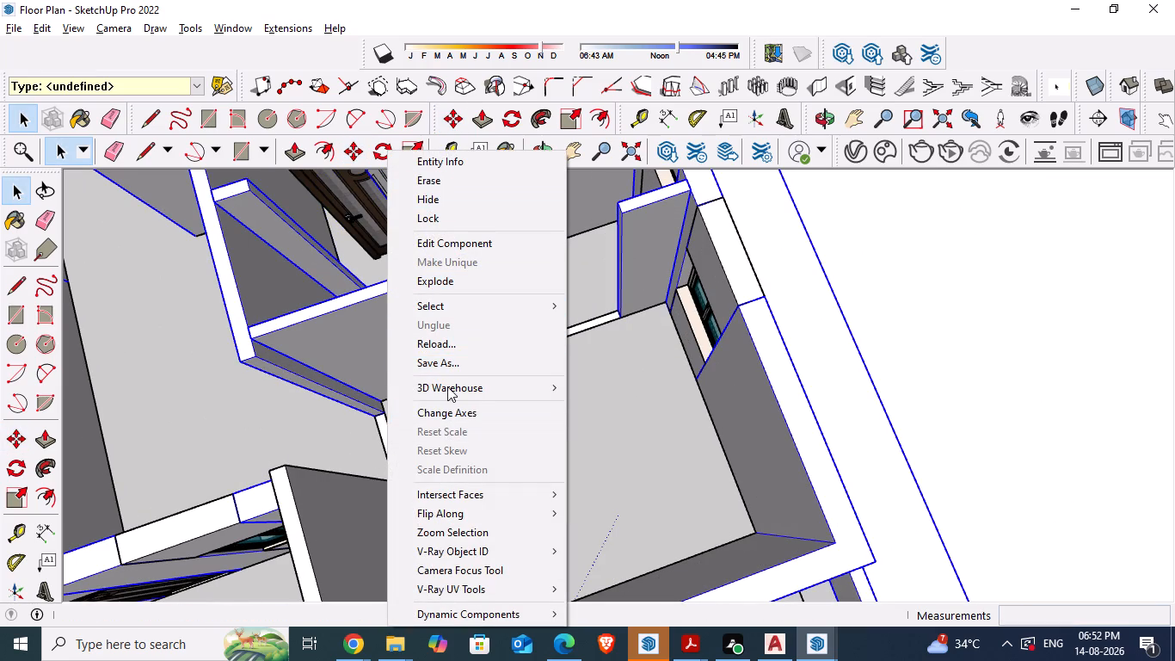
left_click(447, 202)
Select the copied door unit beside the small partitioned rooms and begin moving it.
scroll(425, 370, "down", 2)
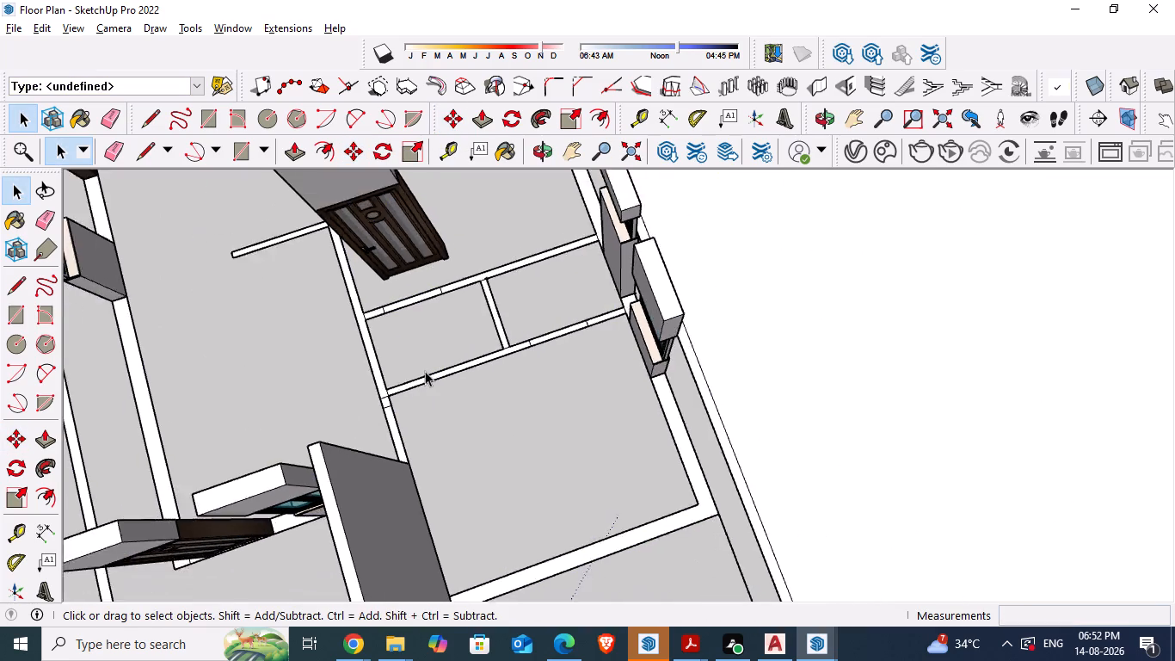
scroll(425, 371, "down", 1)
middle_click_drag(392, 249, 432, 190)
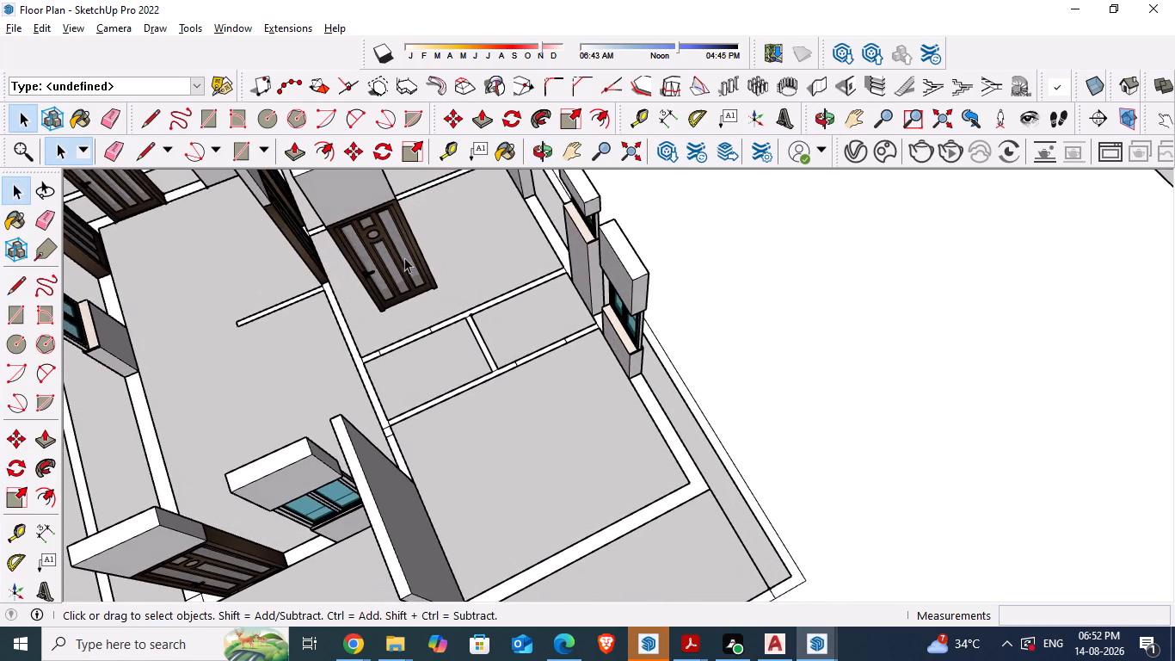
scroll(402, 293, "down", 3)
middle_click_drag(369, 273, 608, 205)
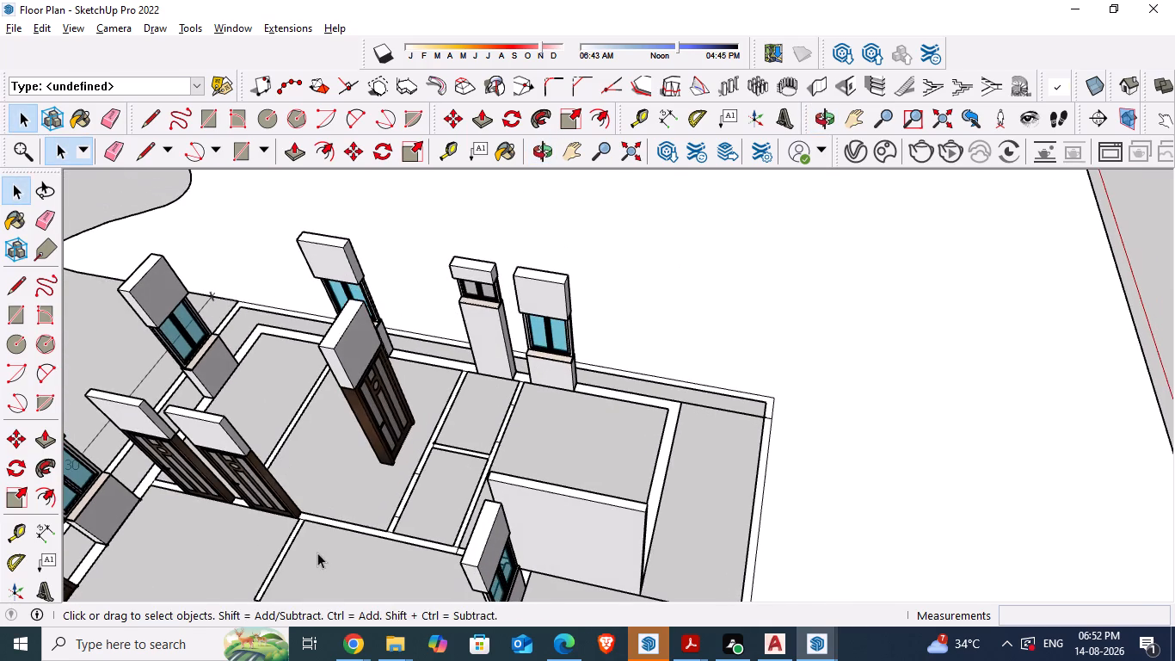
middle_click_drag(352, 511, 666, 498)
scroll(617, 458, "down", 4)
middle_click_drag(607, 571, 614, 571)
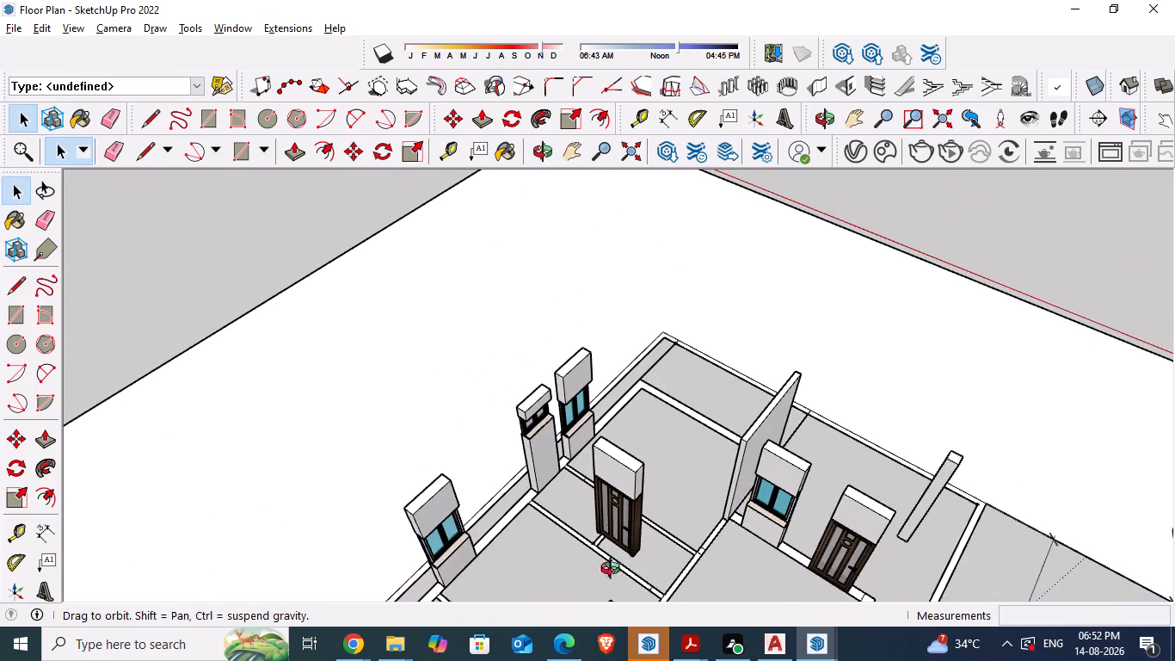
middle_click_drag(614, 571, 682, 473)
scroll(666, 462, "up", 8)
left_click(690, 433)
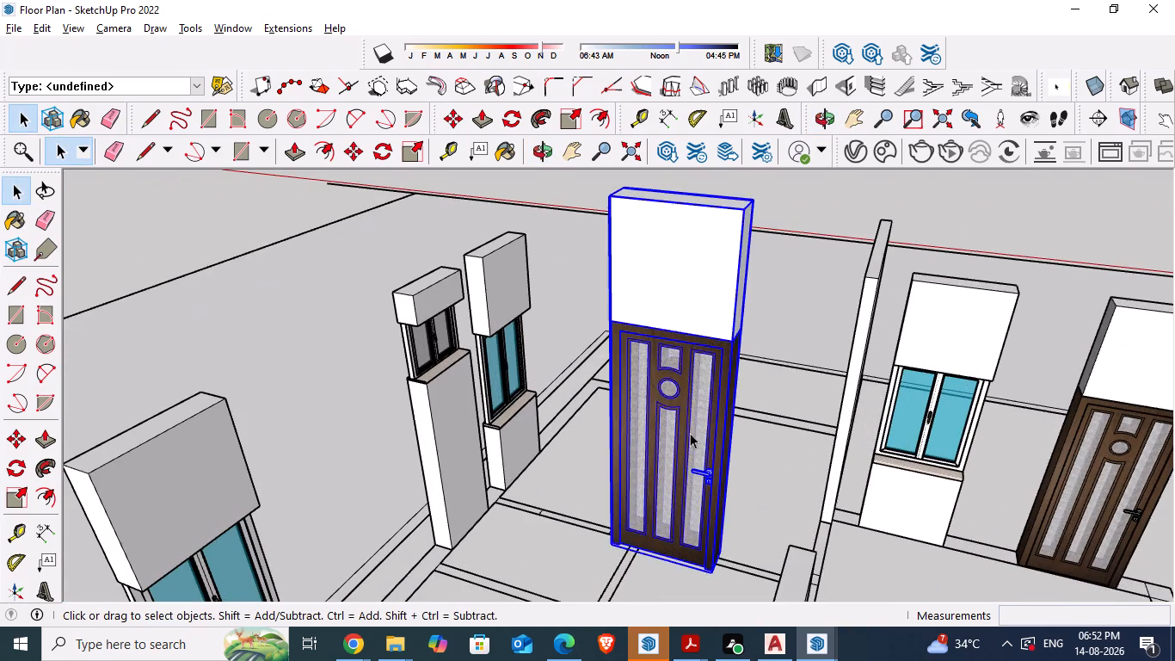
scroll(649, 390, "down", 5)
scroll(687, 510, "up", 5)
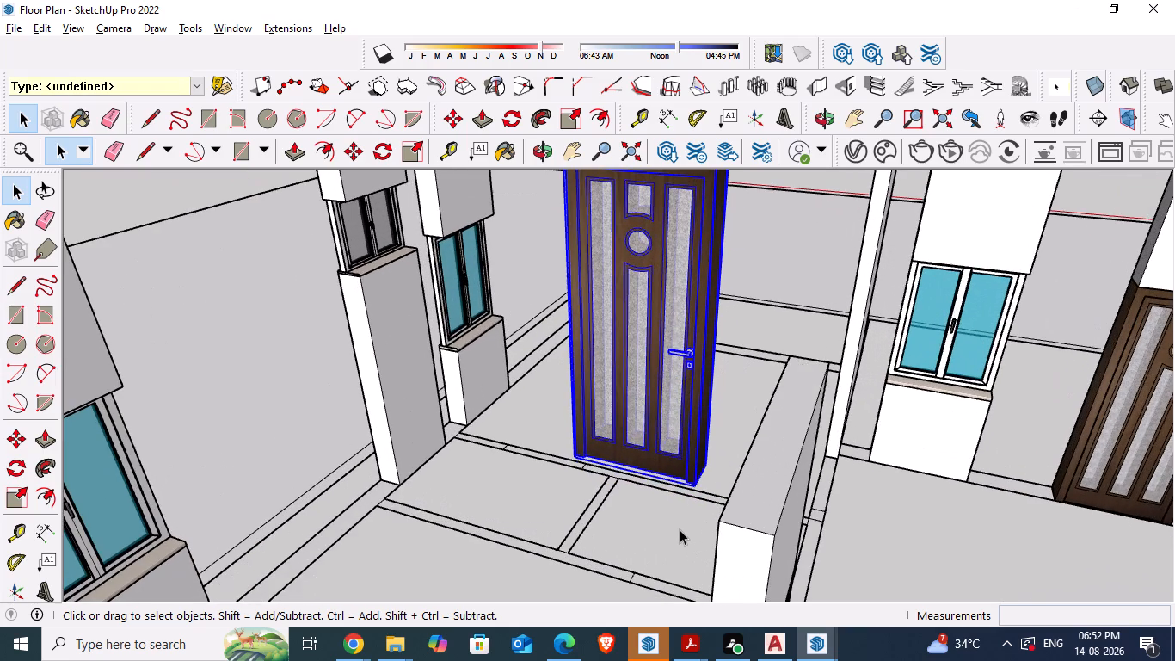
scroll(614, 415, "down", 1)
scroll(663, 513, "up", 4)
middle_click_drag(658, 453, 674, 414)
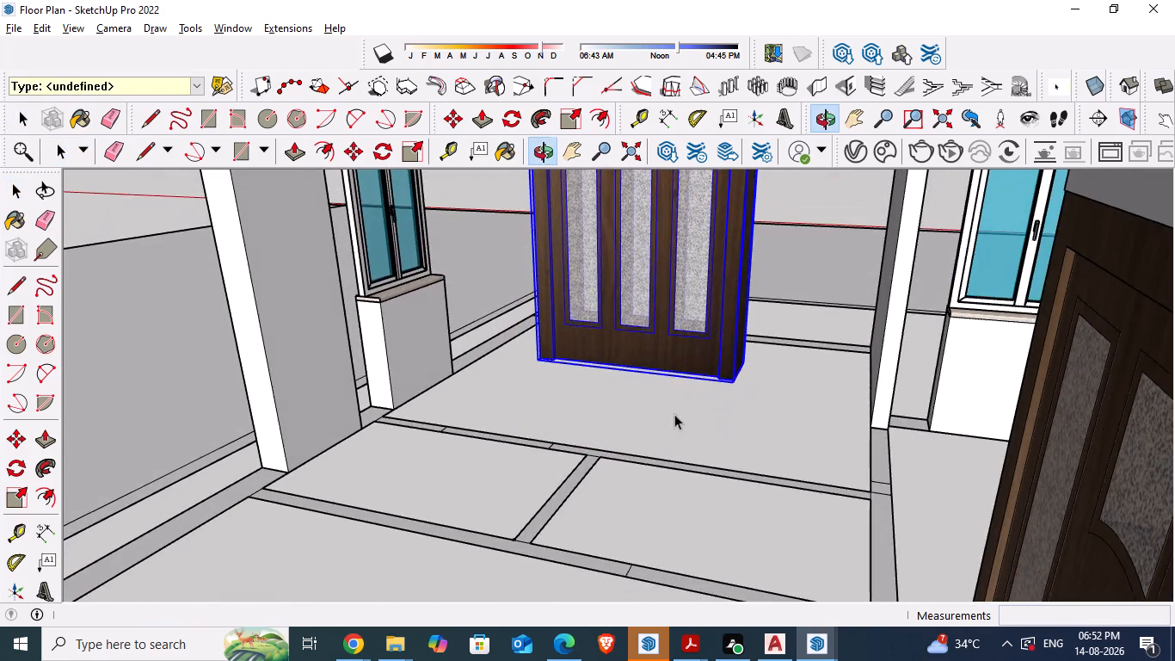
scroll(655, 420, "down", 3)
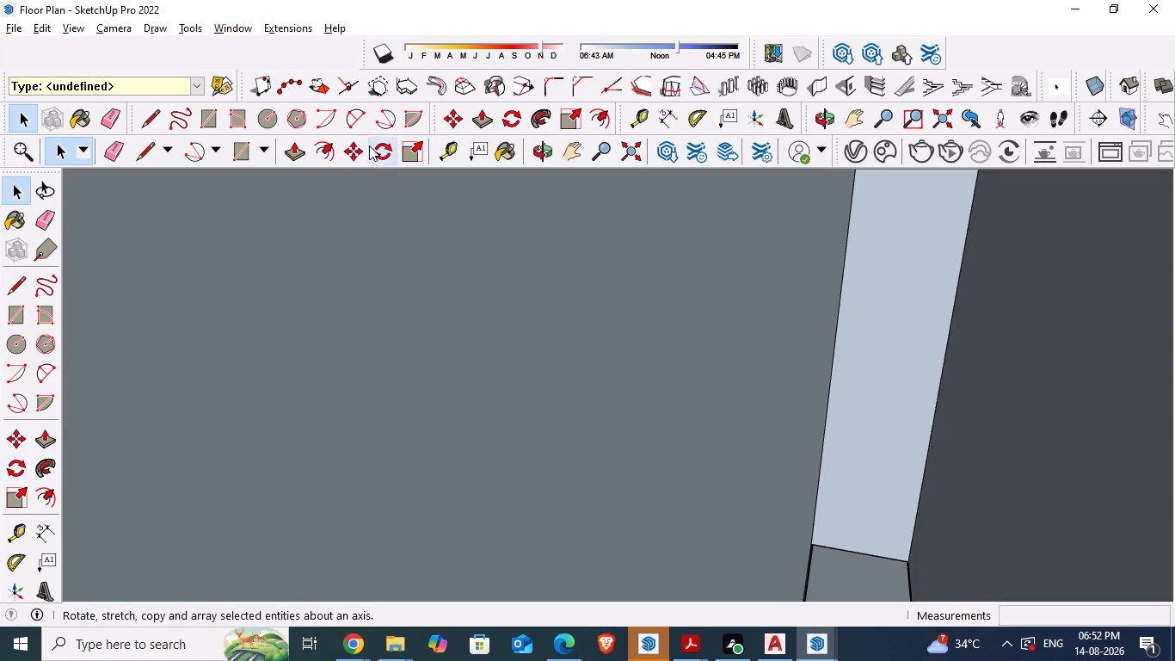
left_click(624, 151)
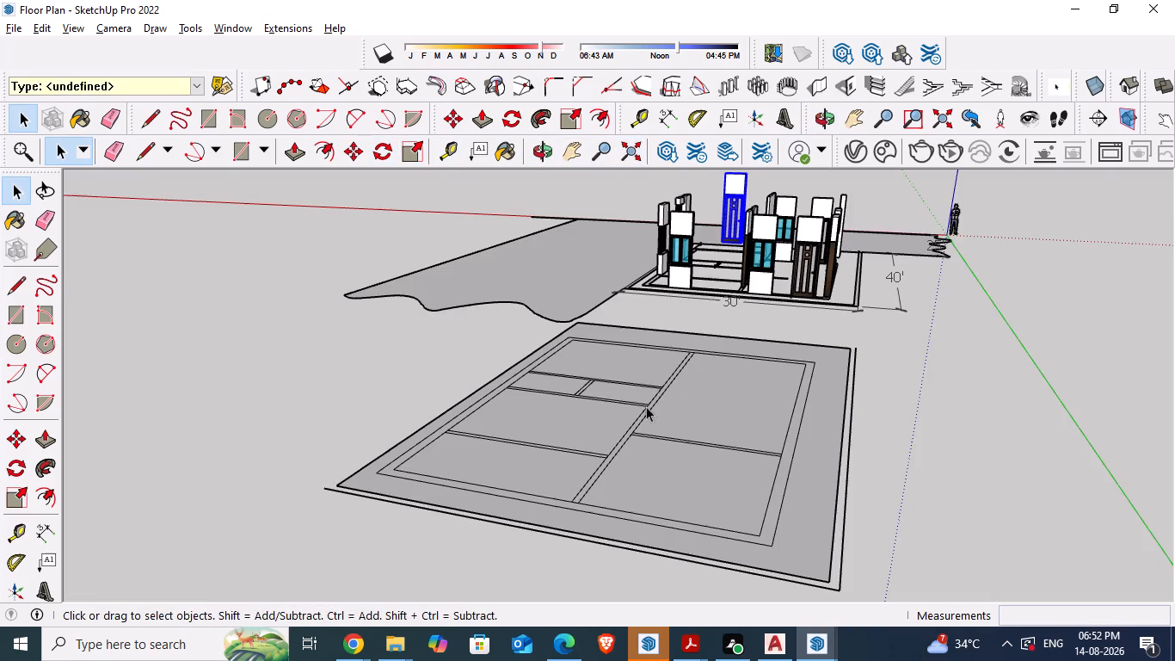
middle_click_drag(720, 382, 732, 540)
scroll(724, 257, "up", 2)
scroll(724, 250, "down", 2)
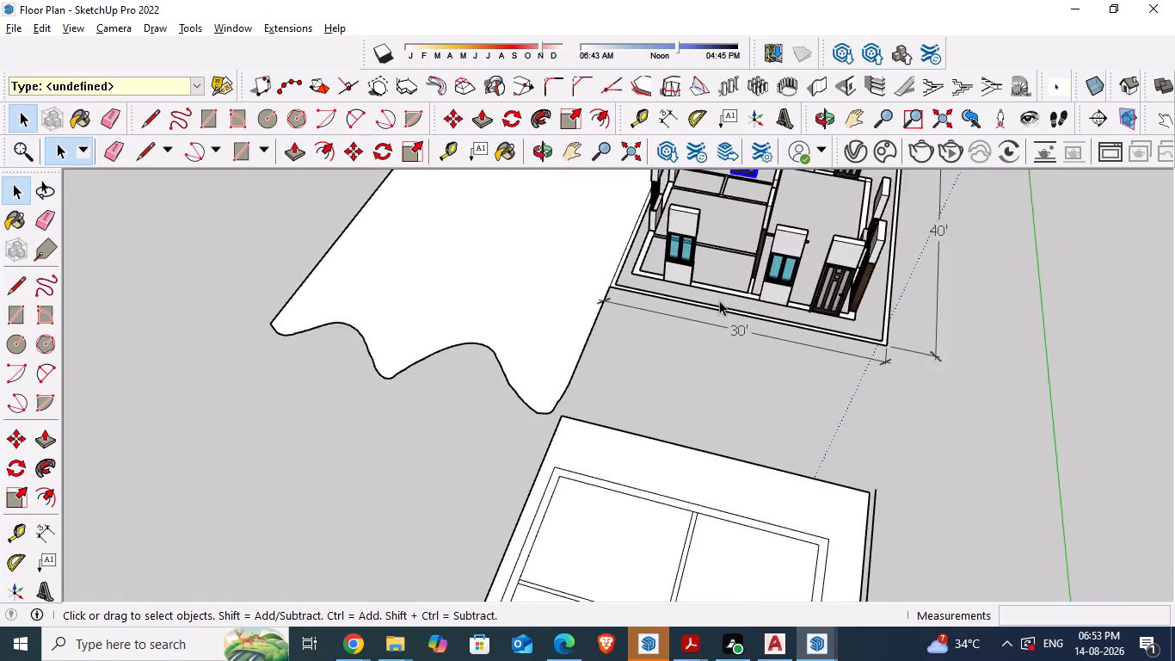
scroll(719, 301, "down", 8)
scroll(723, 254, "up", 13)
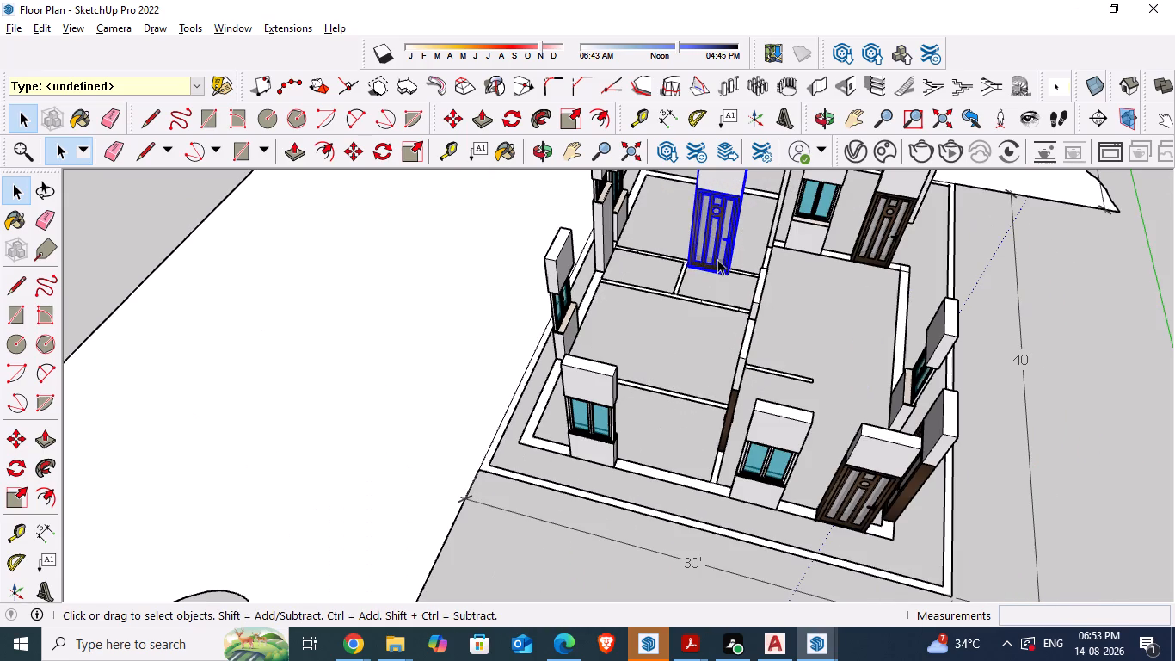
scroll(744, 278, "up", 3)
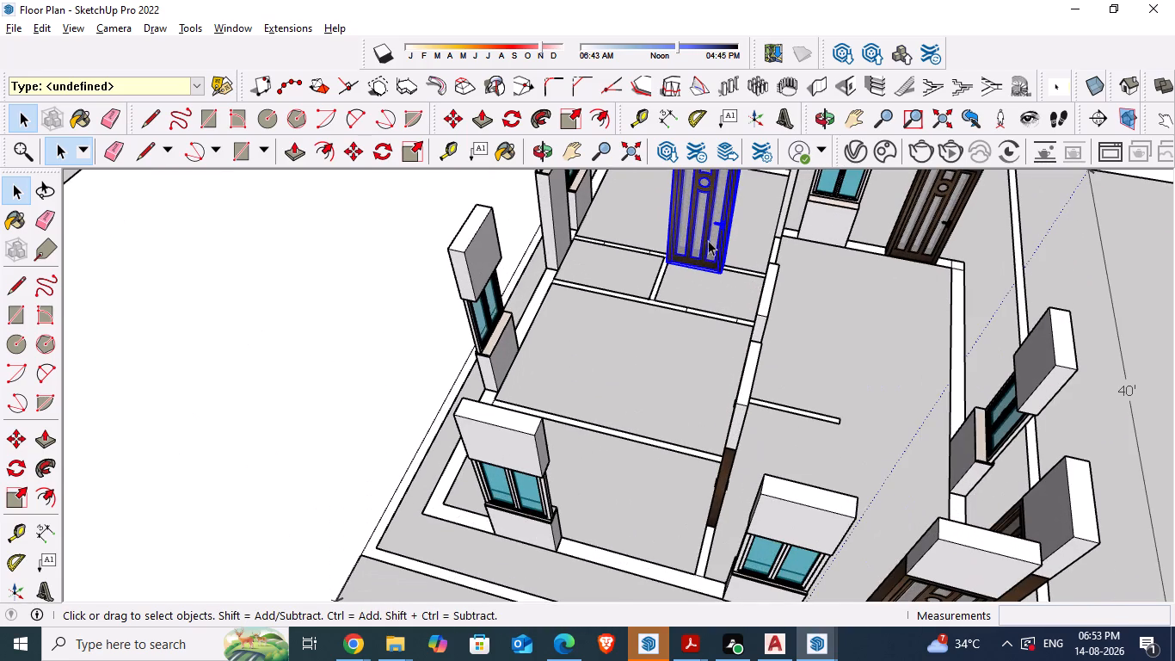
key("m")
scroll(745, 288, "up", 5)
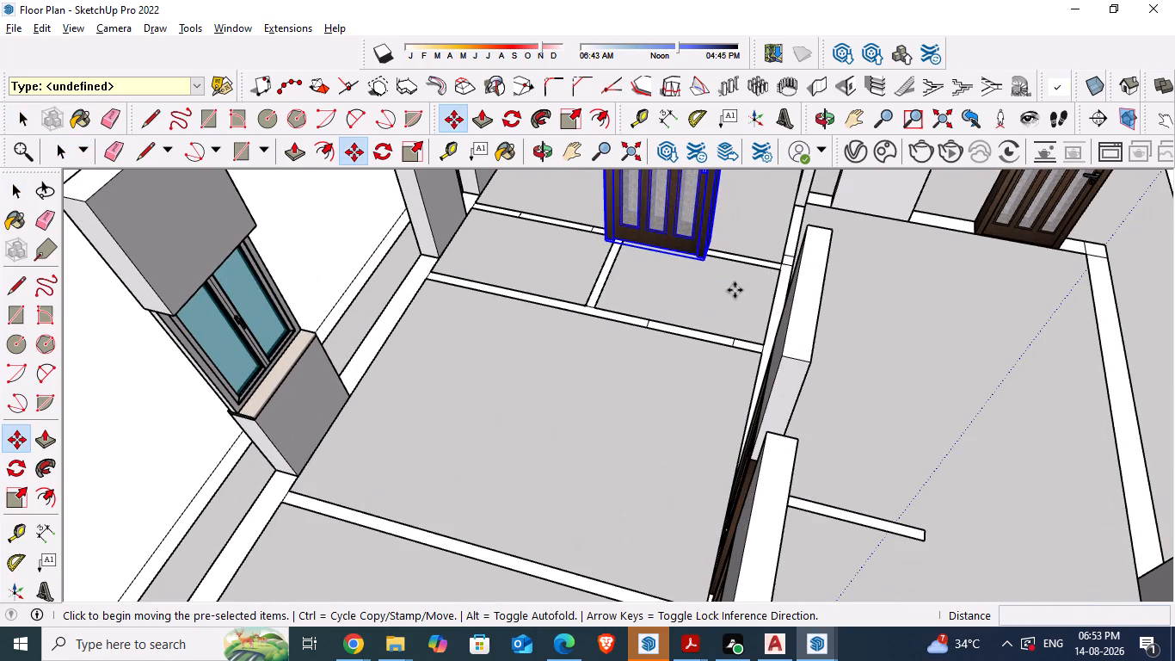
Move the copied door unit onto the wall strip bounding the small partitioned rooms, with its bottom corner at the opening's end mark.
scroll(737, 273, "up", 5)
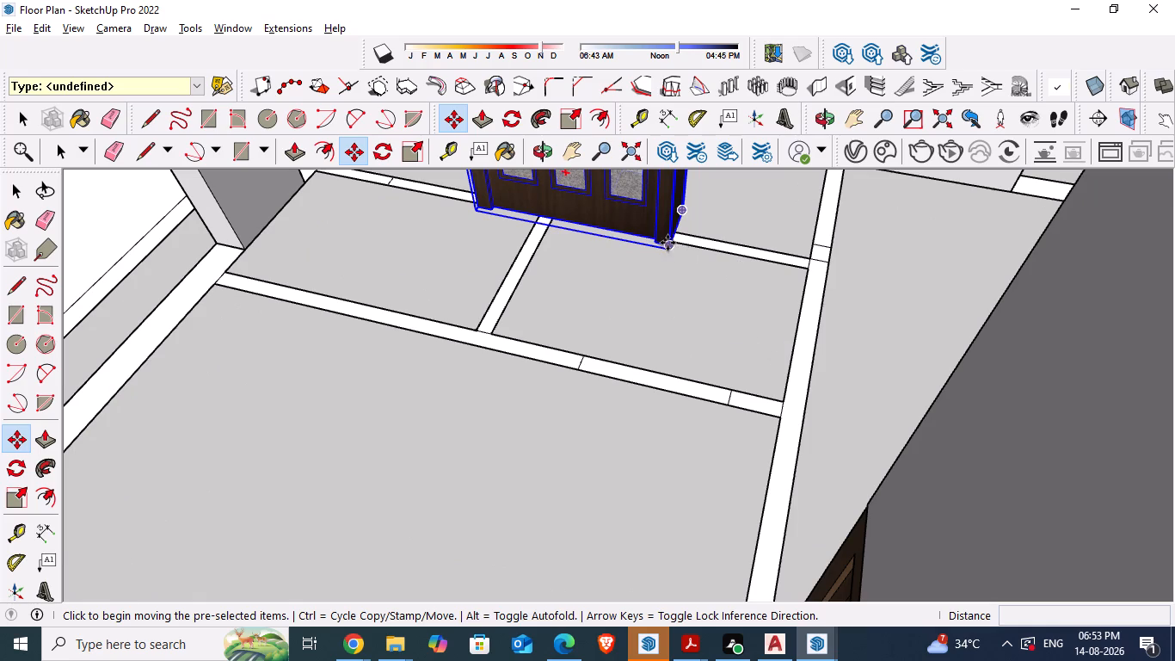
left_click_drag(667, 243, 729, 401)
scroll(731, 401, "up", 6)
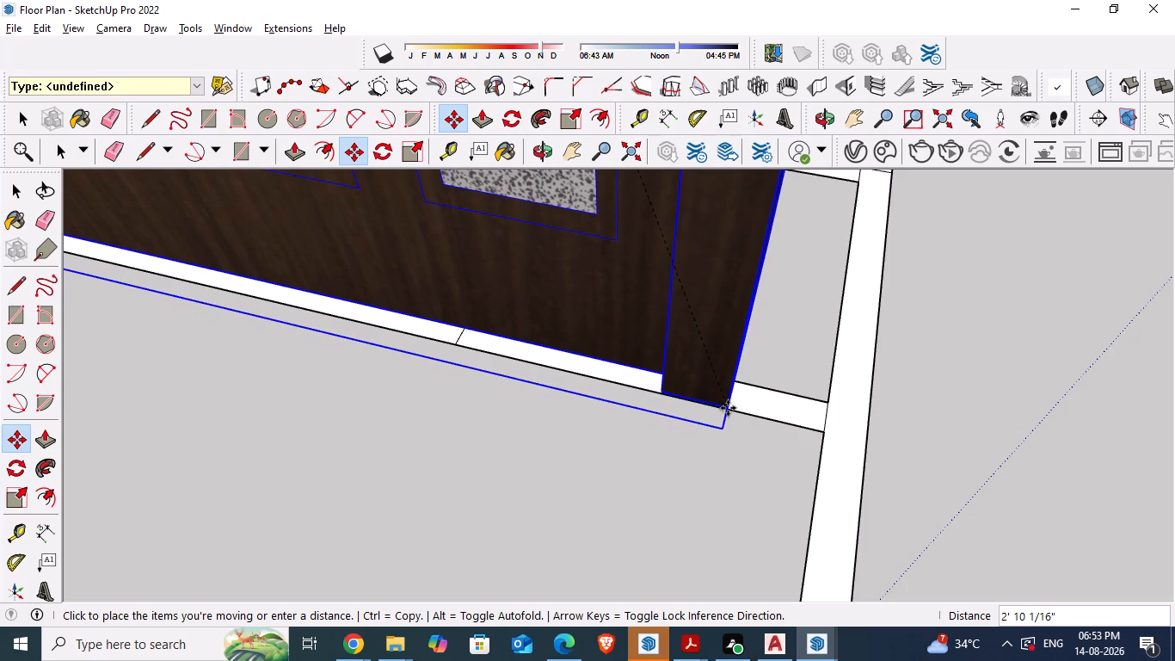
left_click(728, 408)
key("space")
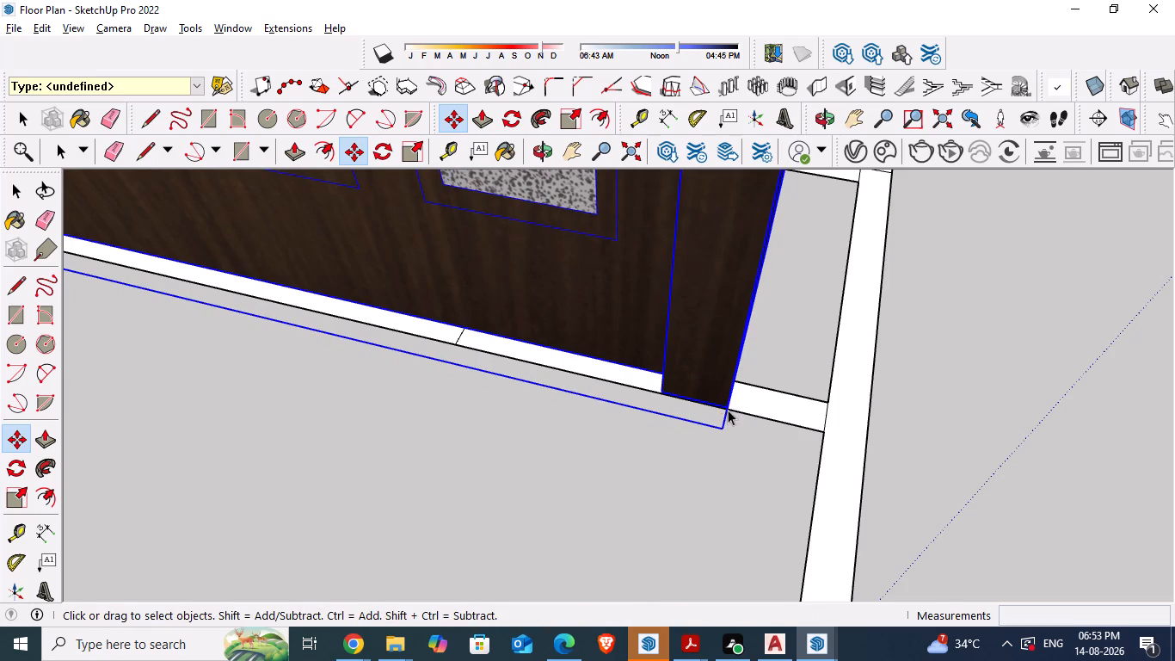
scroll(751, 382, "up", 5)
scroll(746, 385, "down", 3)
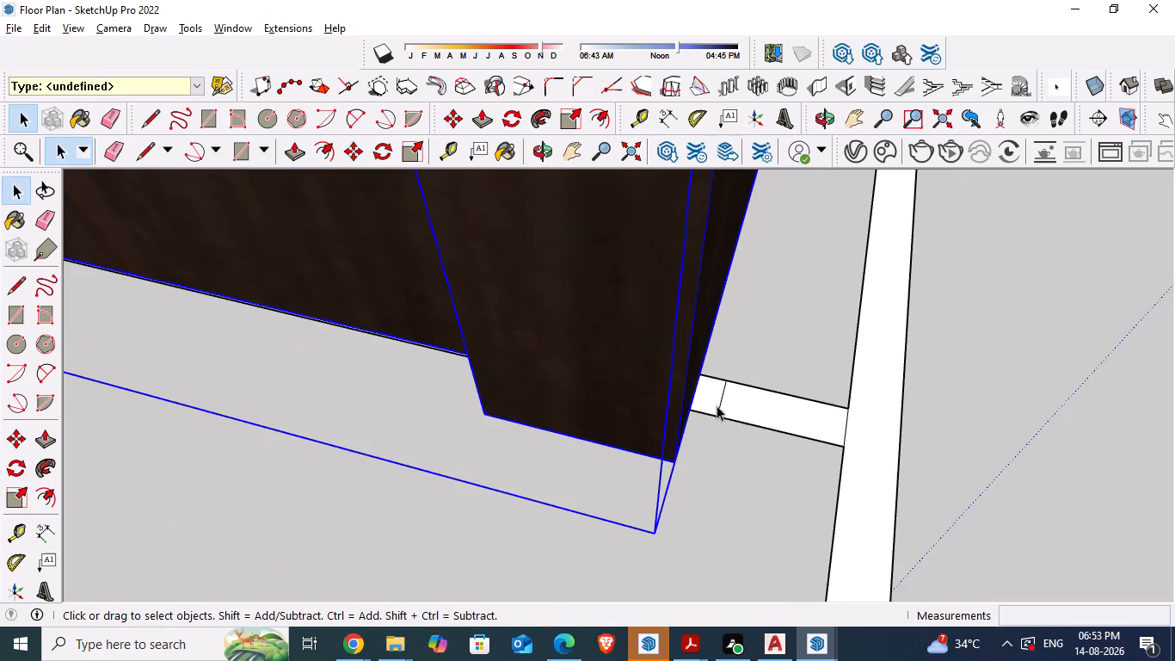
middle_click_drag(696, 467, 597, 437)
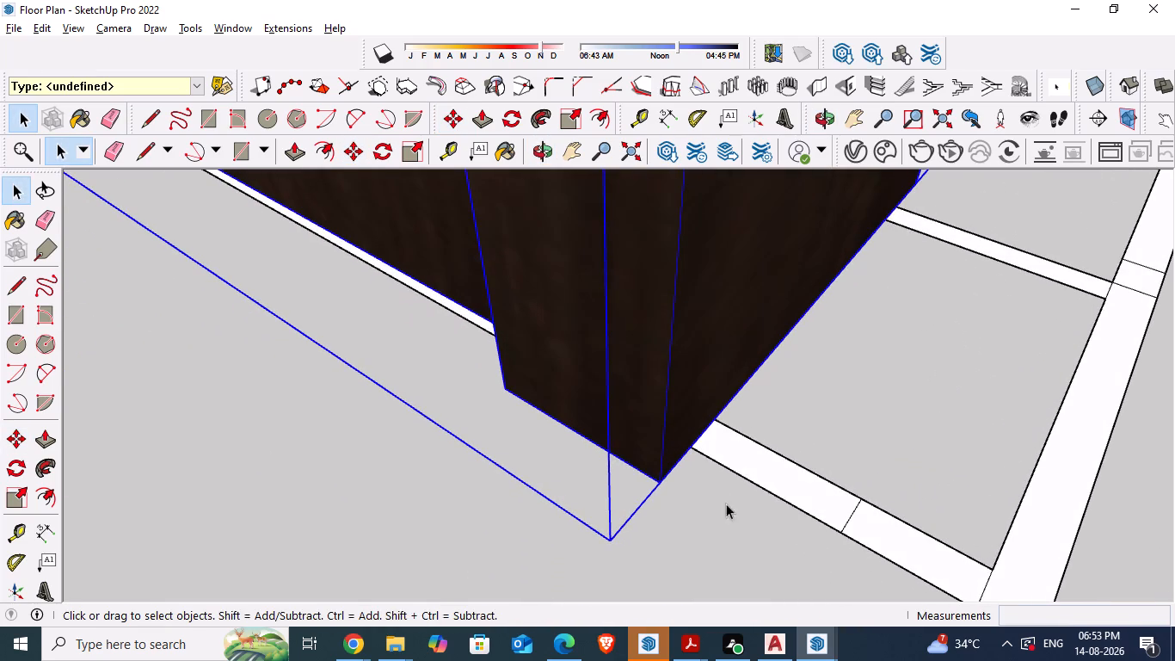
key("m")
left_click_drag(661, 485, 815, 522)
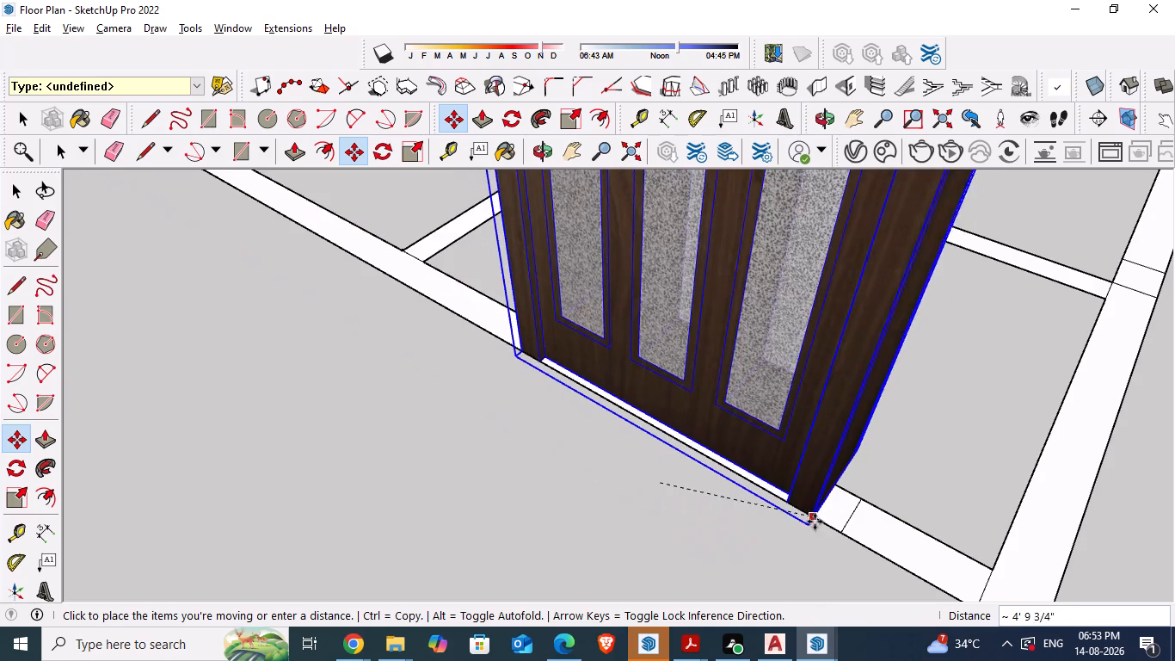
left_click_drag(815, 522, 842, 533)
left_click(842, 533)
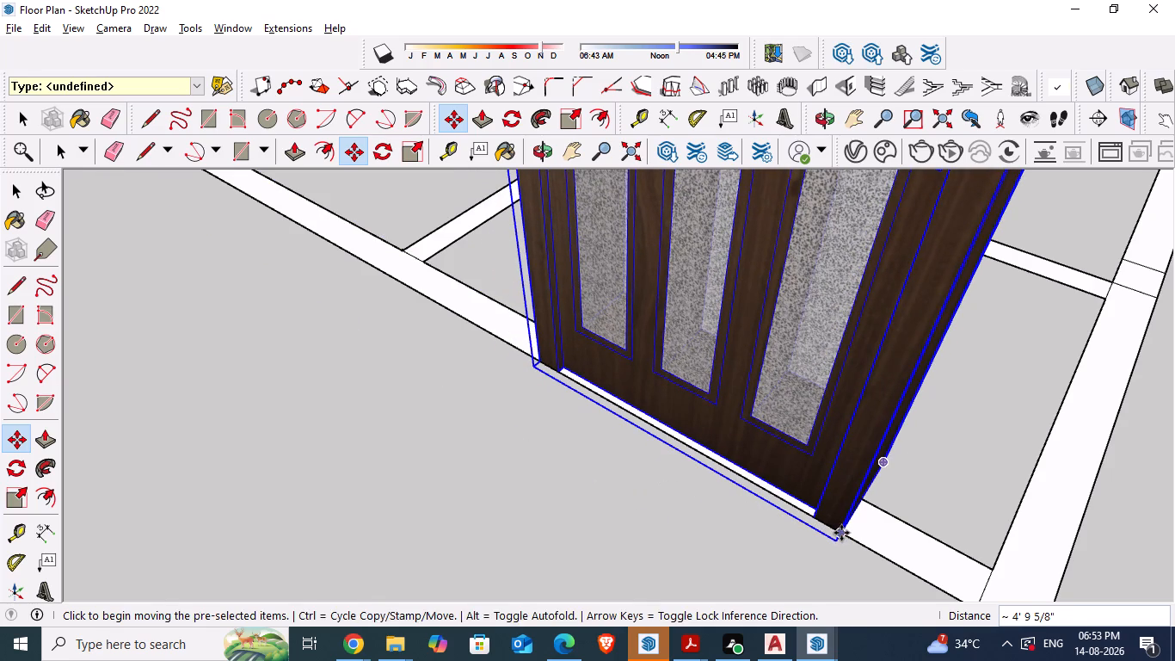
key("space")
left_click(609, 557)
Scale the placed door unit's thickness down to match the width of the wall strip beneath it.
scroll(588, 459, "down", 2)
middle_click_drag(800, 452, 508, 458)
scroll(526, 495, "down", 4)
left_click(556, 330)
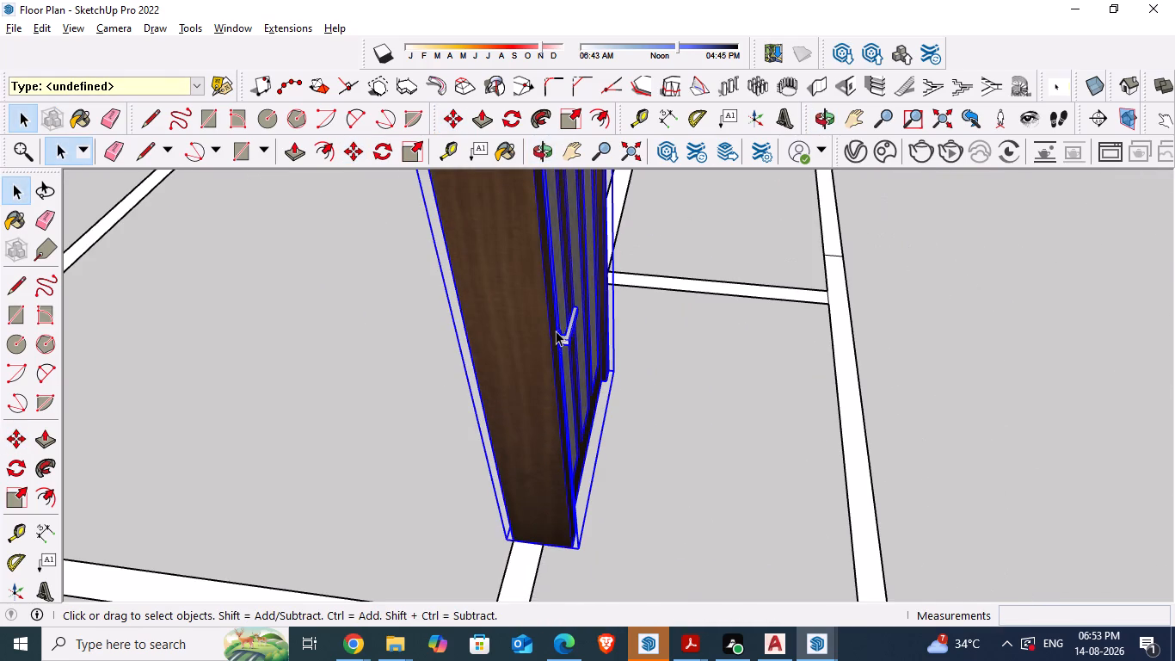
key("s")
scroll(594, 376, "down", 3)
left_click_drag(590, 188, 554, 504)
key("space")
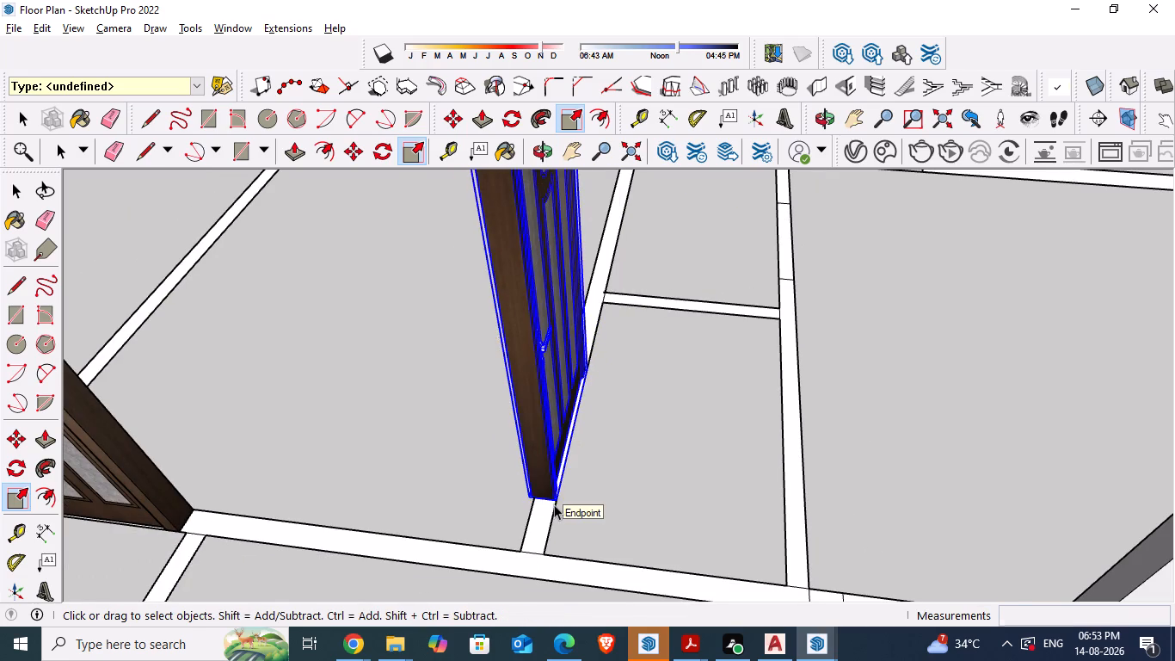
left_click(634, 503)
Shift the rescaled door unit about 1/2" sideways so its bottom corner meets the wall strip's edge.
scroll(567, 502, "up", 9)
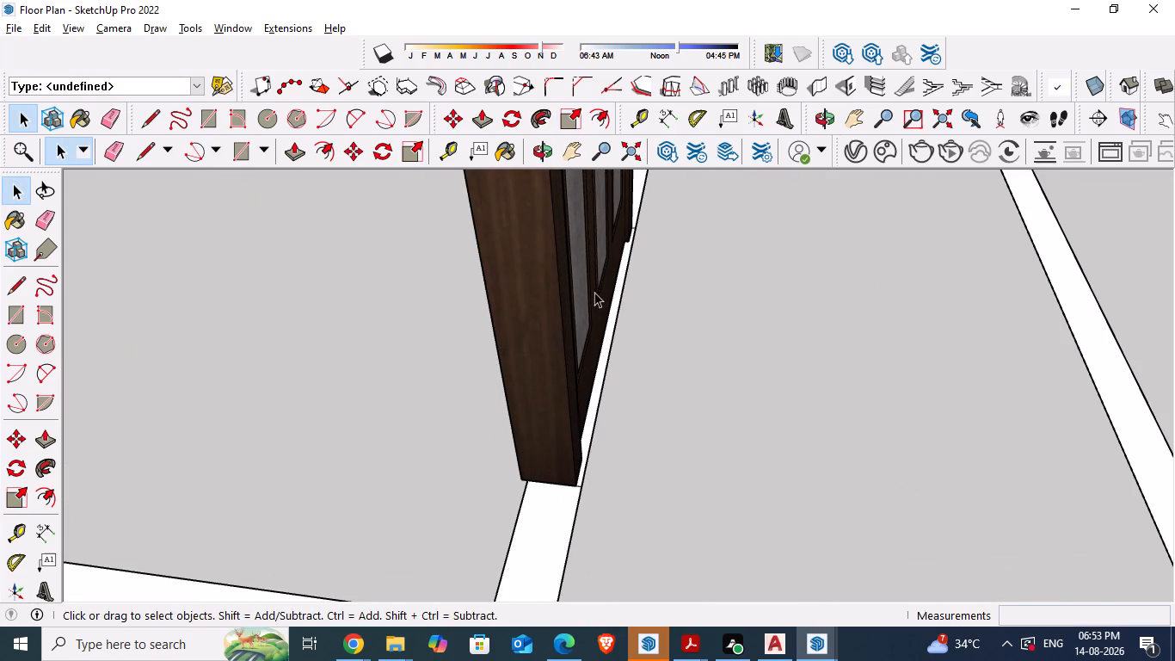
left_click(599, 238)
scroll(650, 479, "down", 3)
middle_click_drag(655, 501, 654, 520)
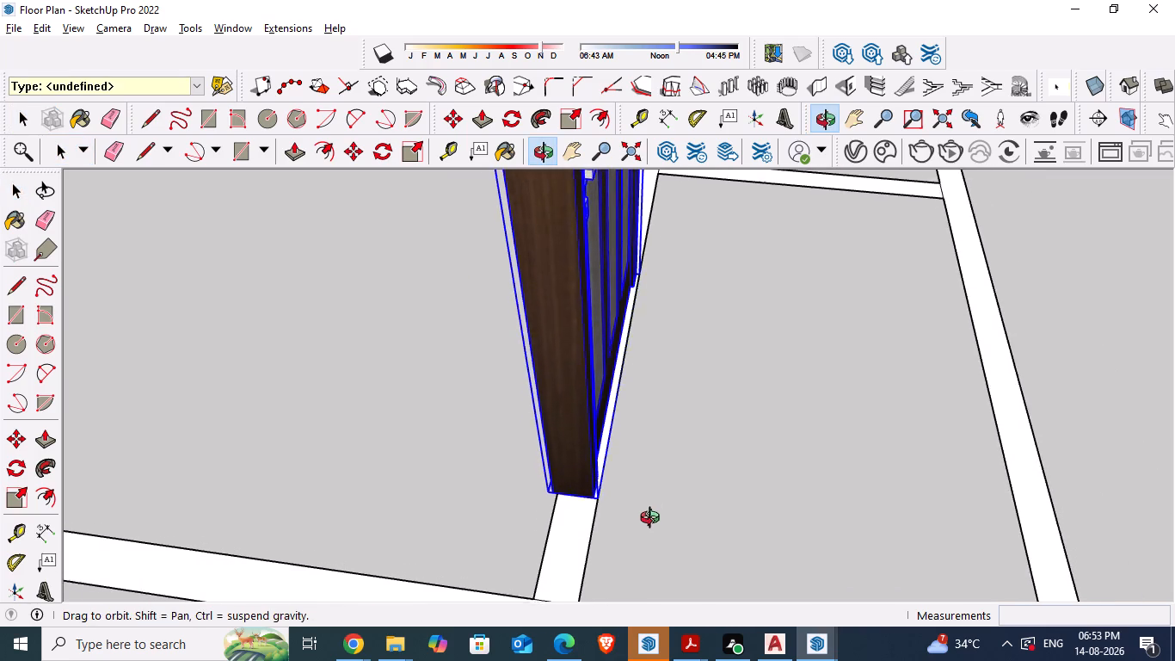
middle_click_drag(654, 520, 651, 533)
scroll(539, 512, "up", 4)
middle_click_drag(562, 504, 605, 509)
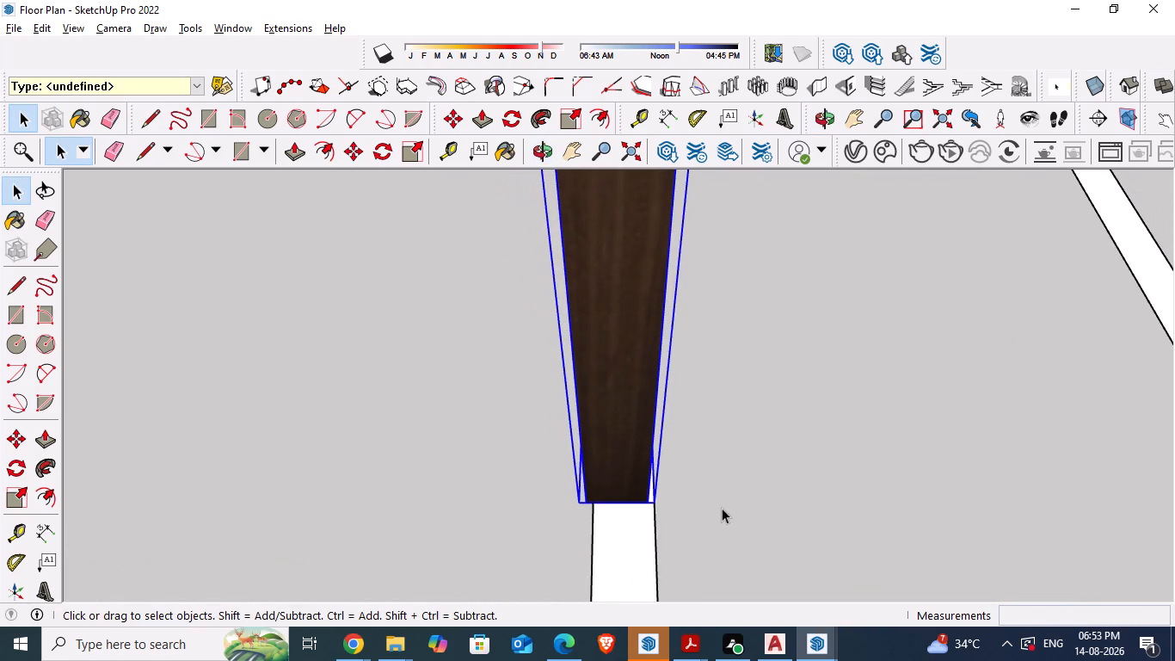
left_click(847, 535)
scroll(653, 478, "up", 2)
left_click(626, 480)
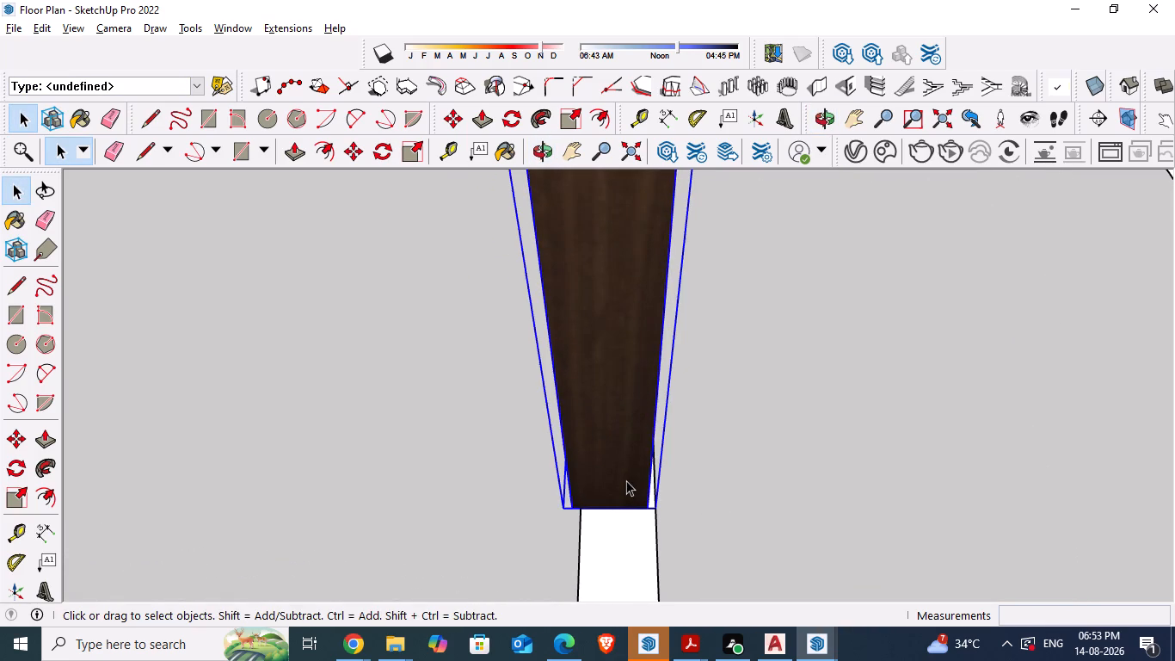
key("m")
scroll(613, 499, "up", 4)
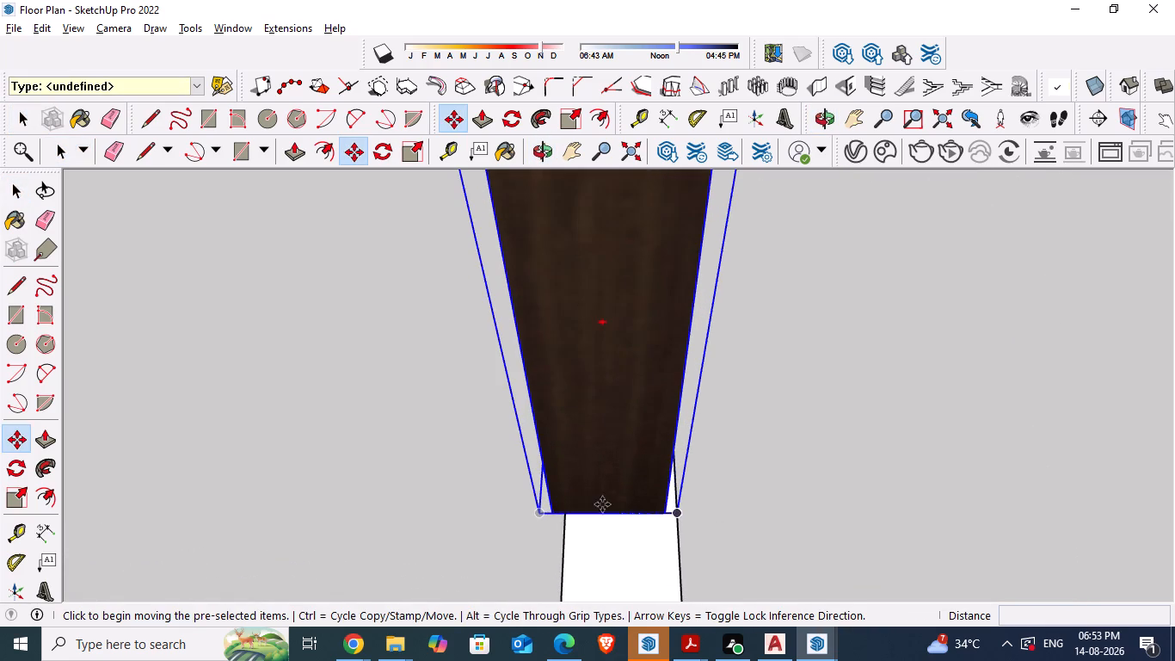
left_click_drag(554, 516, 562, 516)
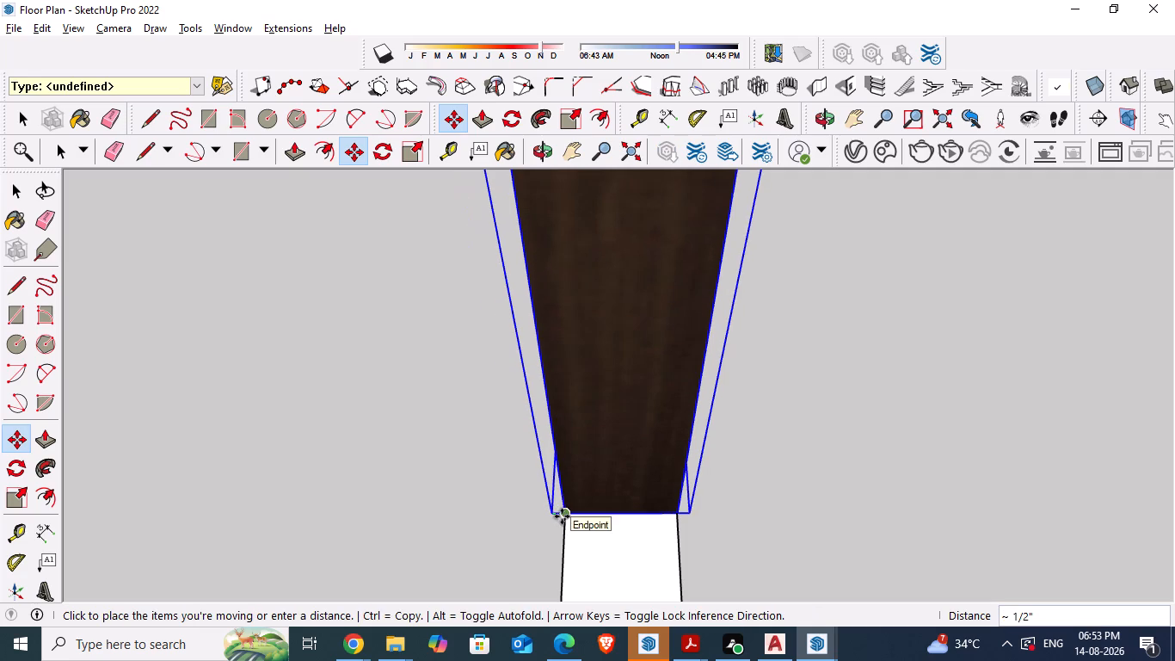
left_click_drag(562, 516, 563, 516)
left_click(563, 516)
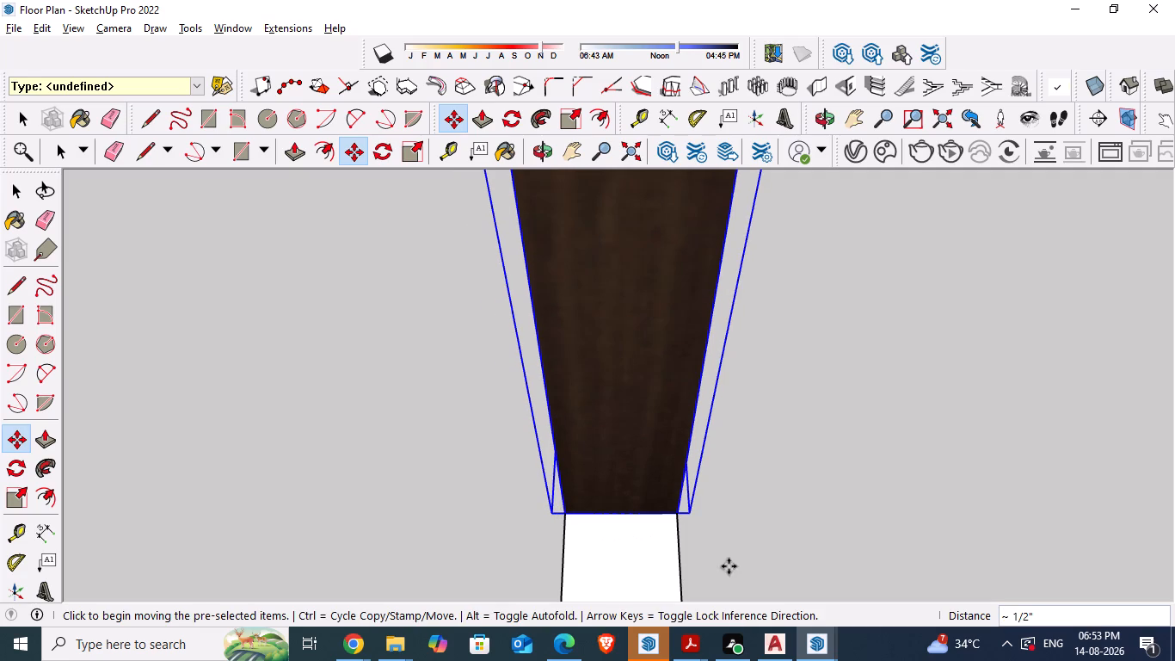
key("space")
left_click(796, 537)
Examine how the door unit's base and bottom corners fit along the wall strip.
scroll(719, 531, "down", 8)
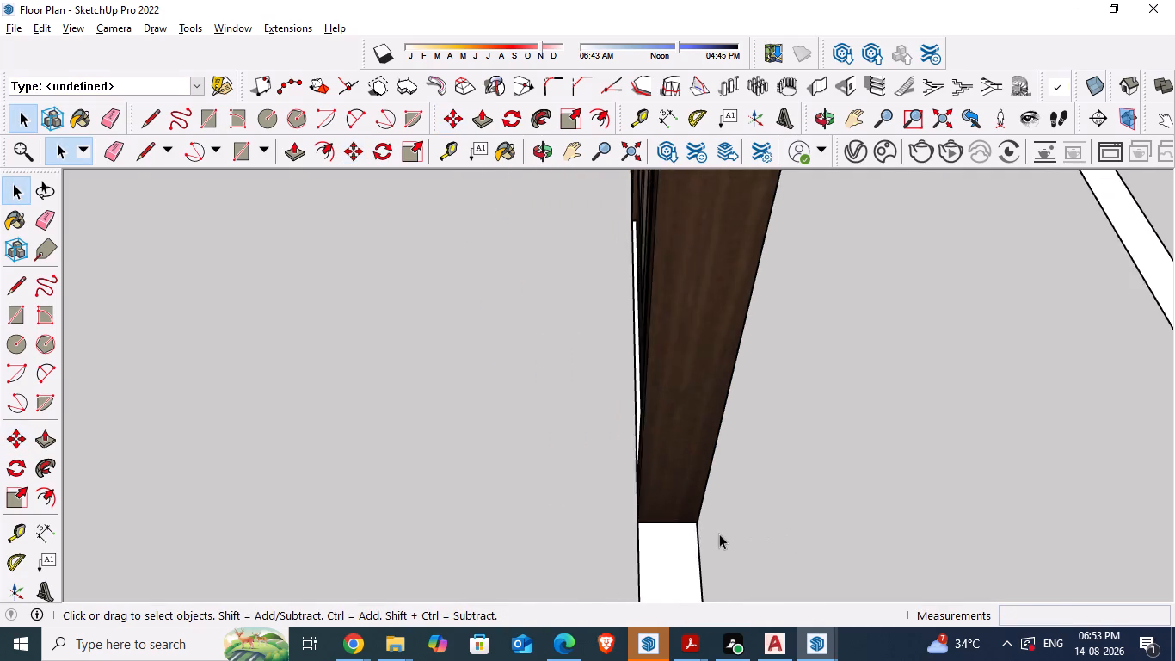
scroll(719, 534, "down", 10)
middle_click_drag(565, 455, 701, 479)
scroll(641, 479, "down", 3)
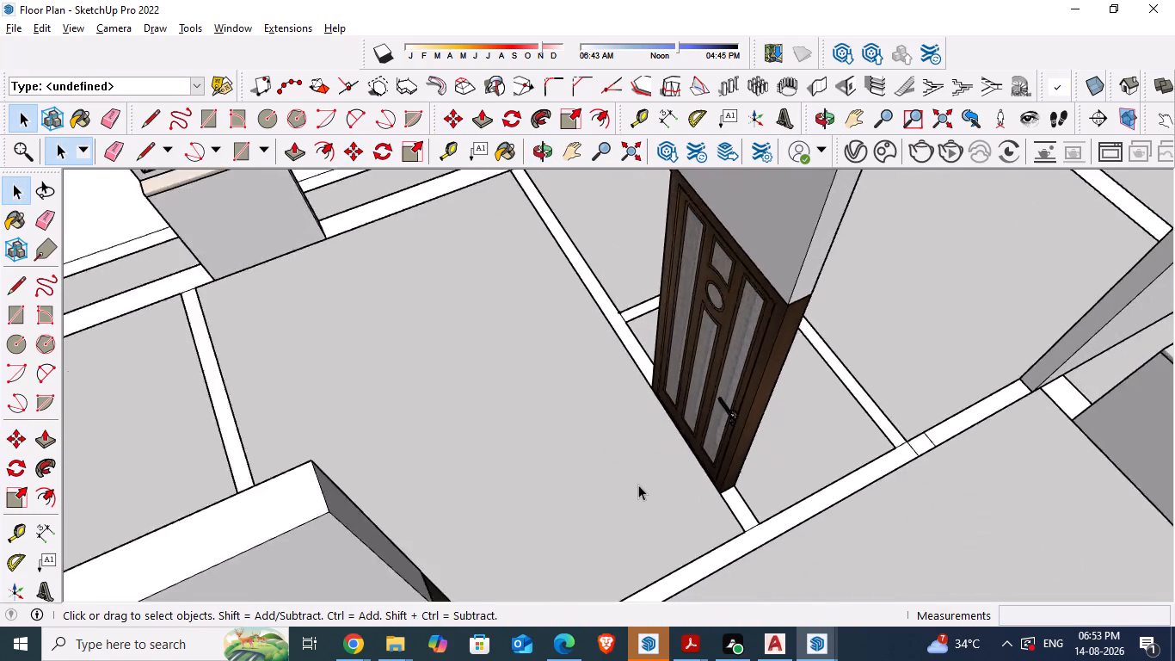
scroll(638, 485, "down", 2)
middle_click_drag(638, 482, 758, 486)
scroll(652, 398, "up", 10)
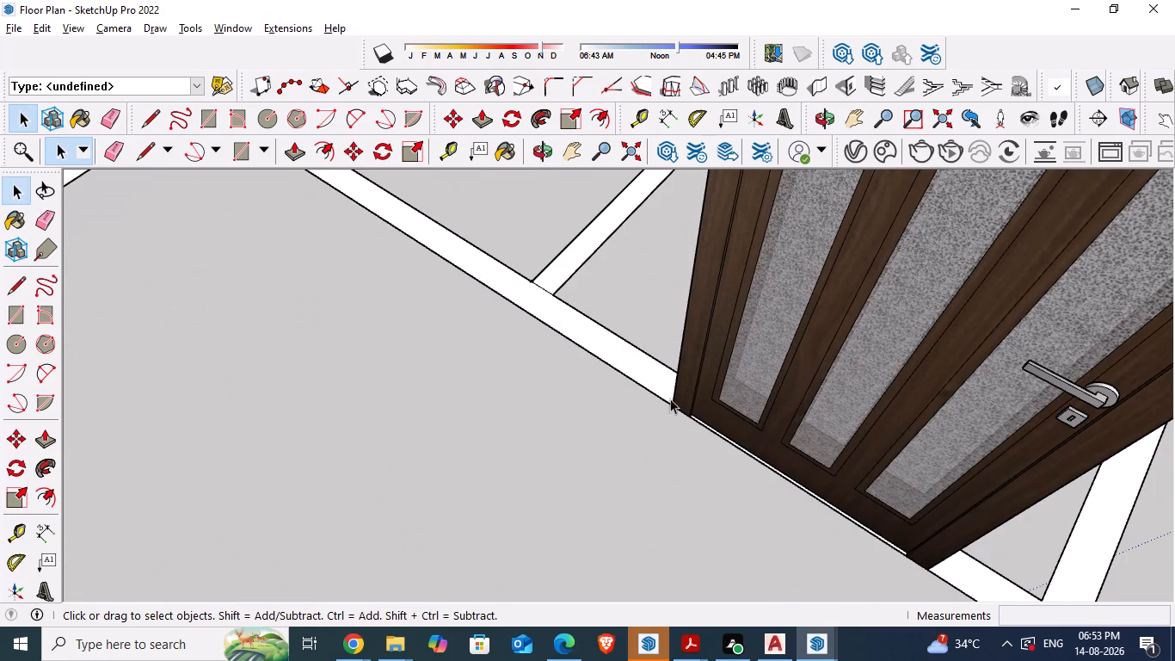
middle_click_drag(666, 446, 766, 483)
scroll(674, 374, "up", 4)
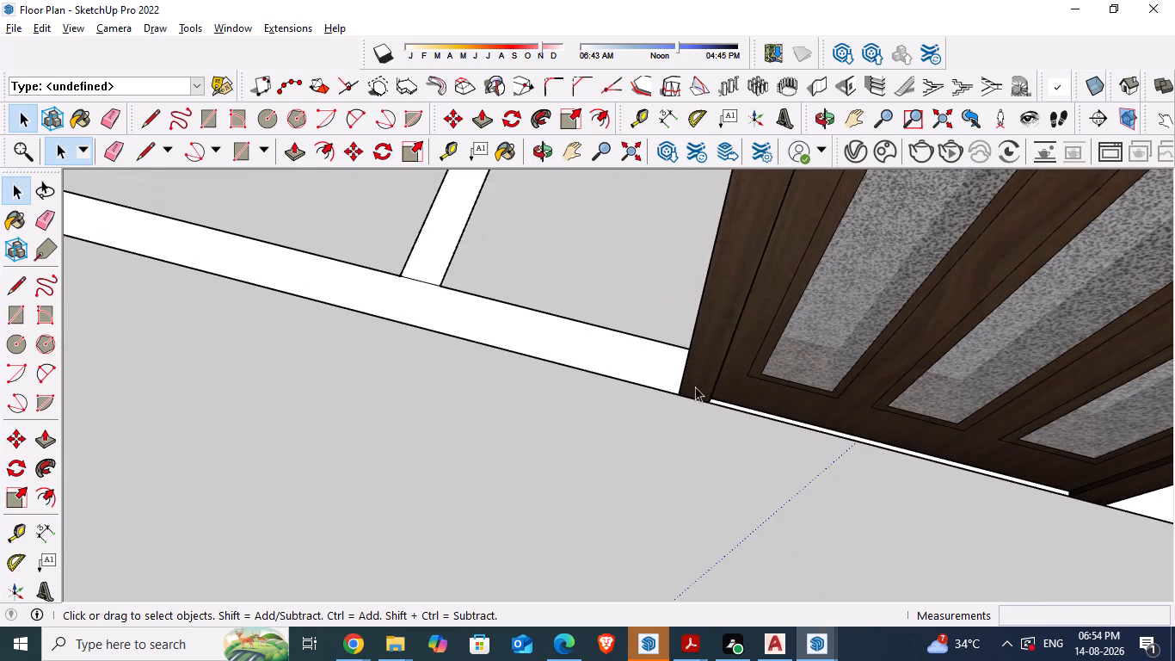
Copy the door unit with its overhead block to the opposite wall strip of the small partitioned rooms.
left_click(766, 376)
scroll(664, 510, "down", 15)
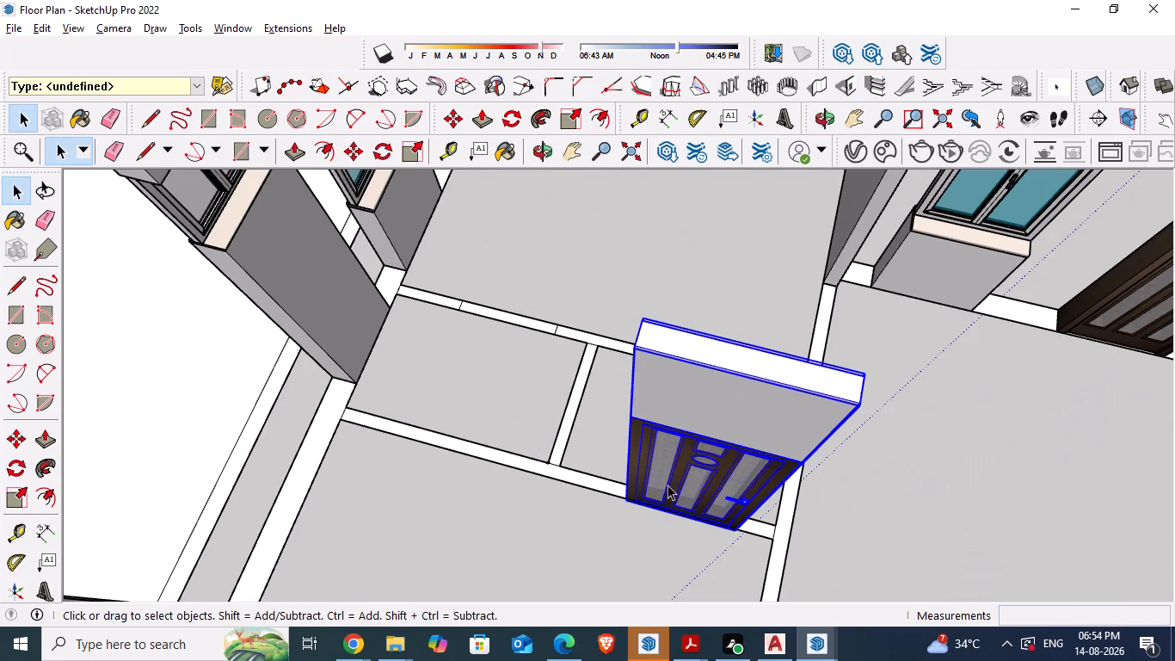
key("m")
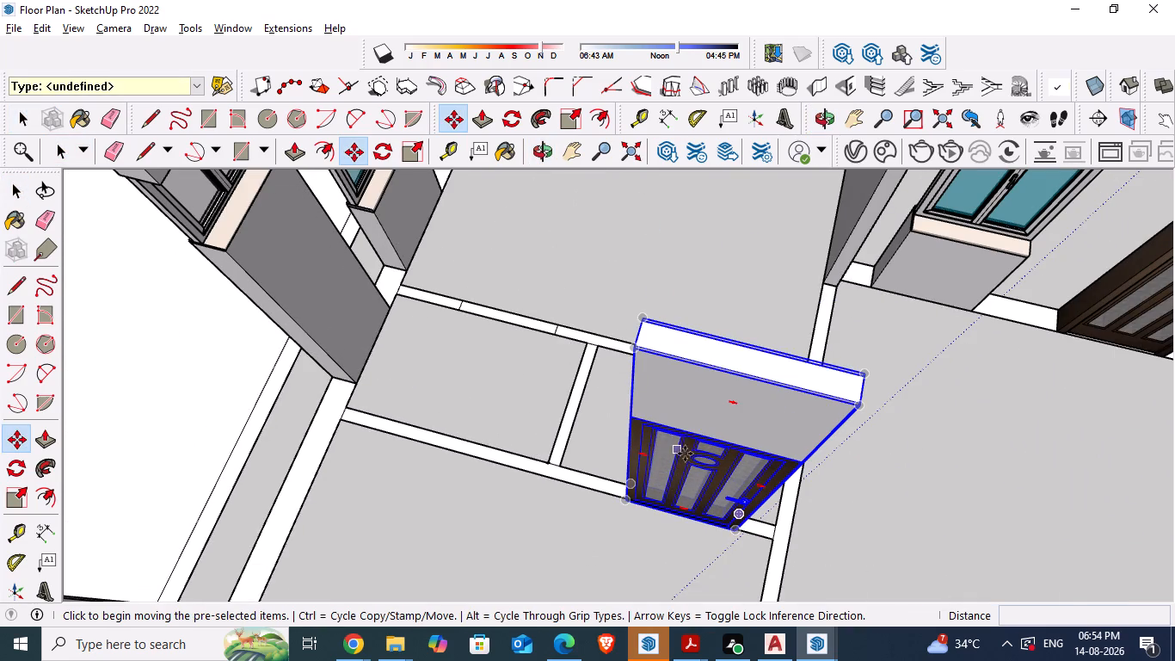
left_click_drag(685, 454, 451, 214, "ctrl")
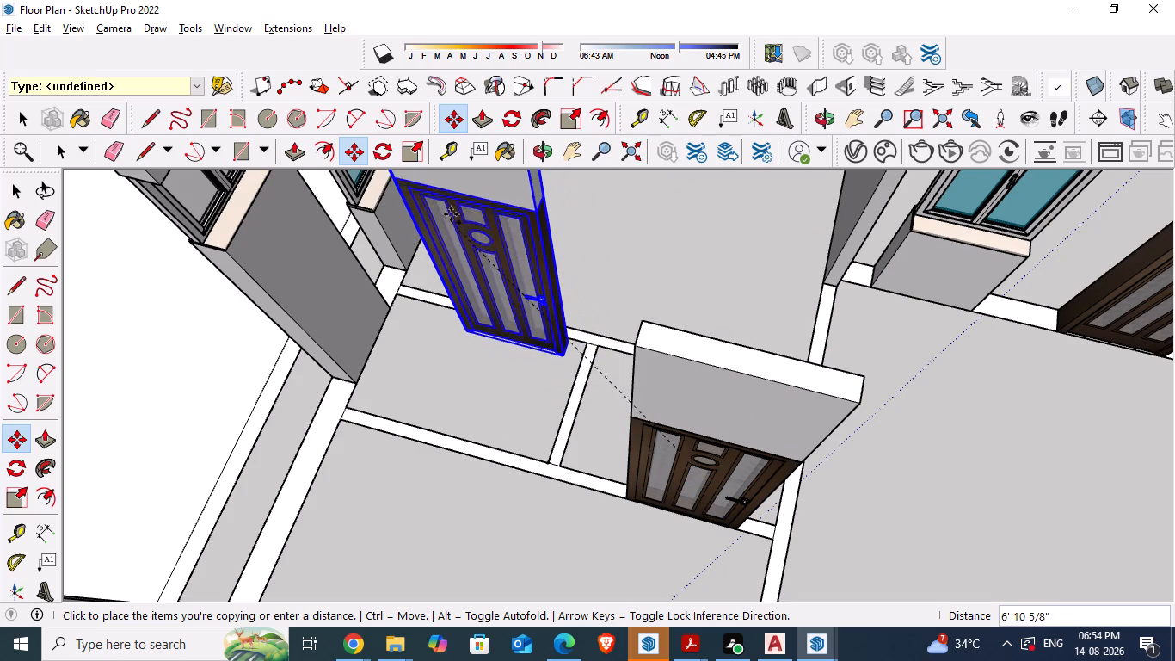
left_click_drag(451, 214, 437, 190, "ctrl")
left_click(437, 190)
Move the new door copy into the marked opening of the opposite wall strip, aligning its bottom corner with the opening's end mark.
scroll(475, 270, "up", 10)
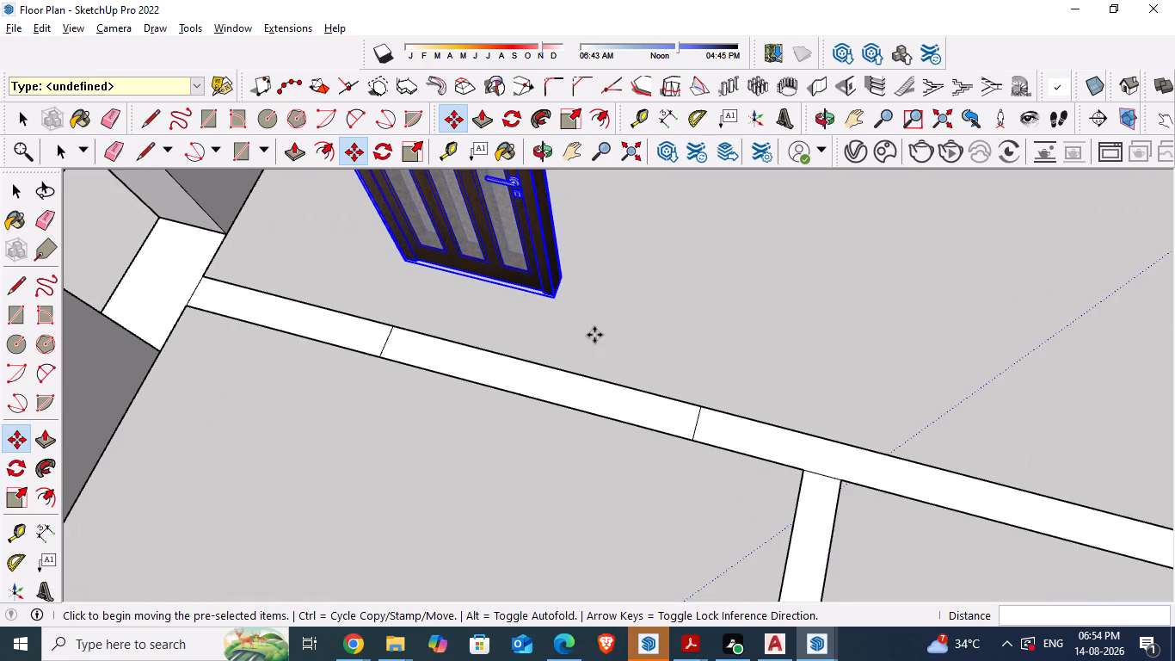
scroll(594, 335, "up", 8)
left_click_drag(538, 283, 834, 591)
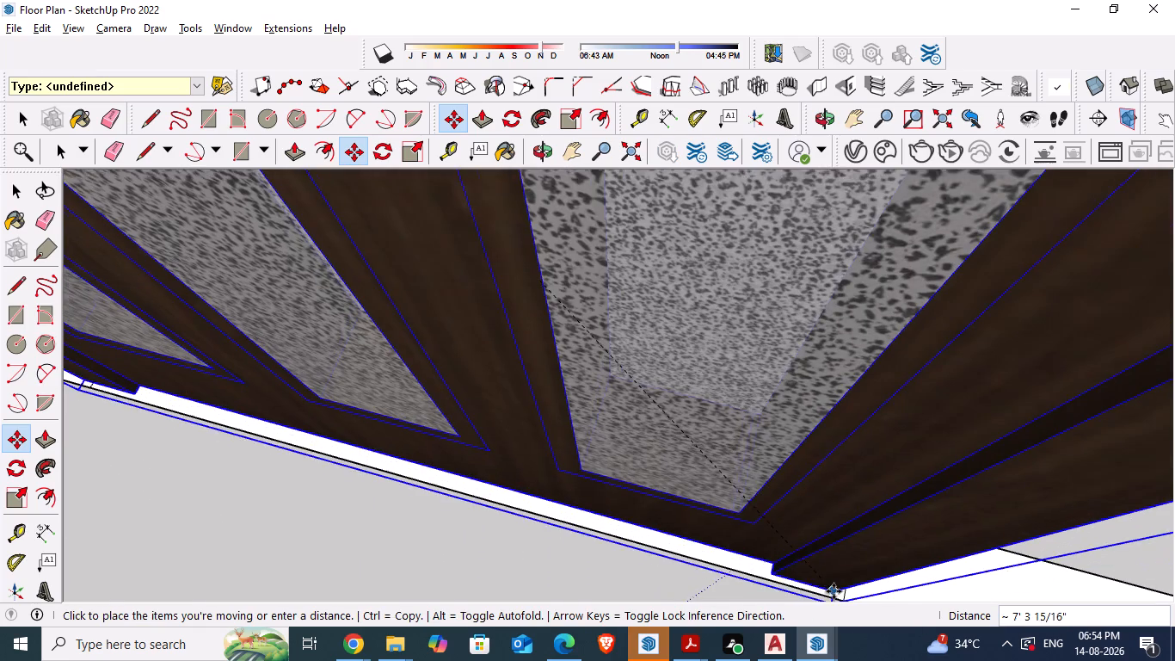
left_click_drag(834, 591, 833, 589)
left_click(832, 588)
scroll(581, 405, "down", 4)
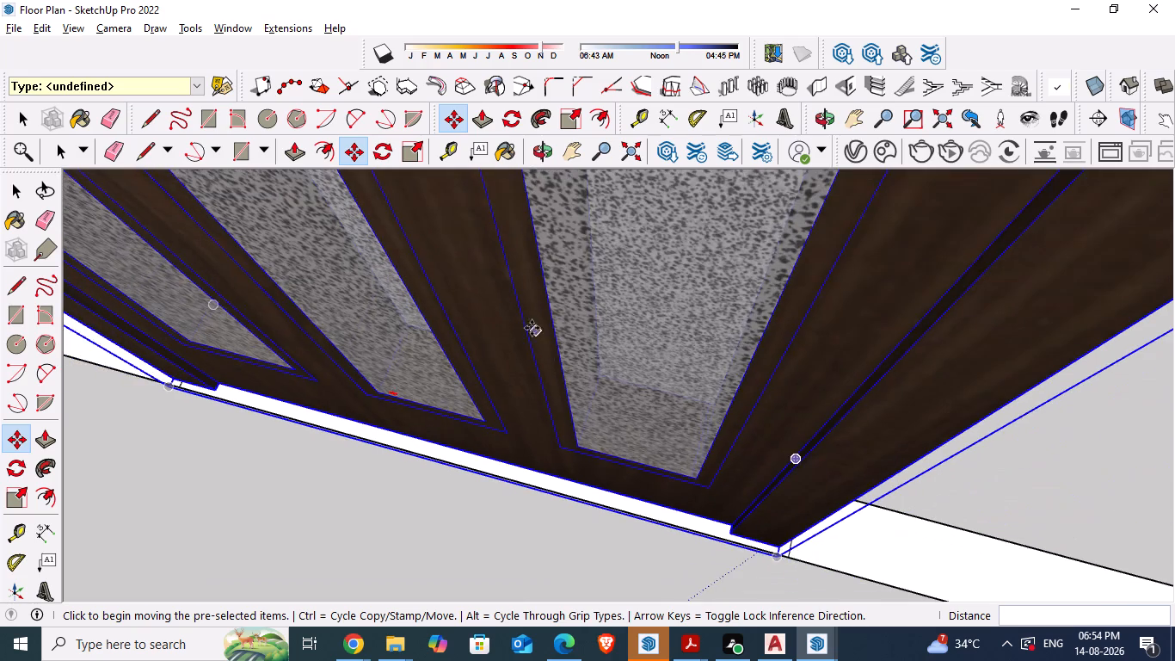
scroll(730, 586, "up", 3)
middle_click_drag(714, 559, 594, 434)
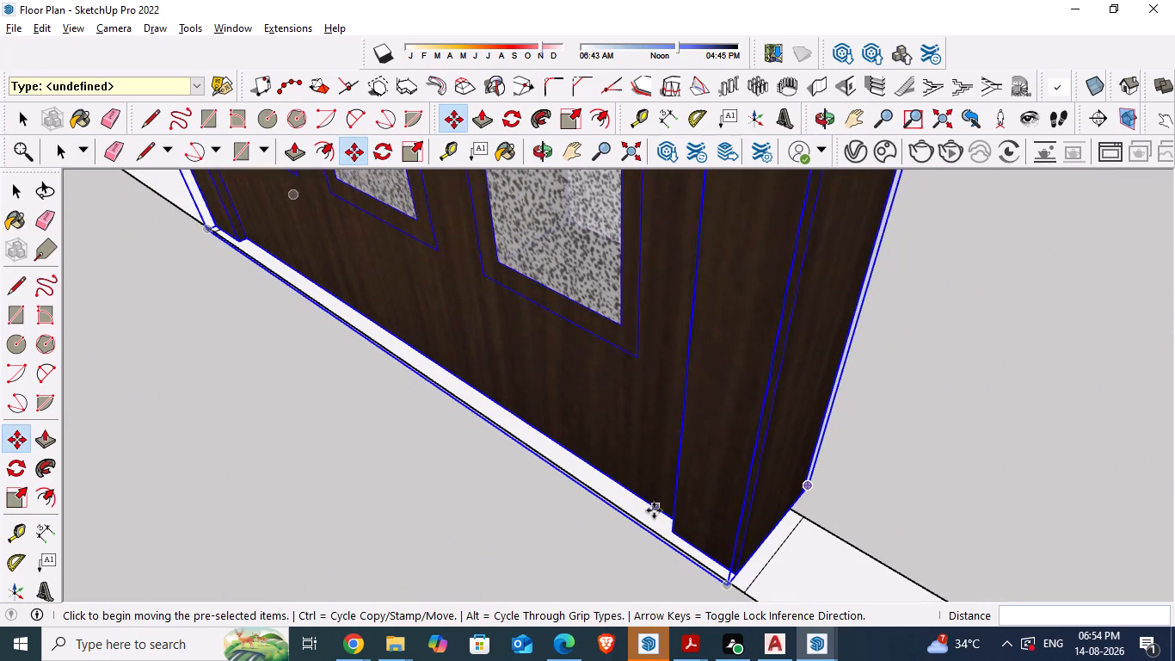
middle_click_drag(654, 510, 589, 453)
scroll(770, 583, "up", 5)
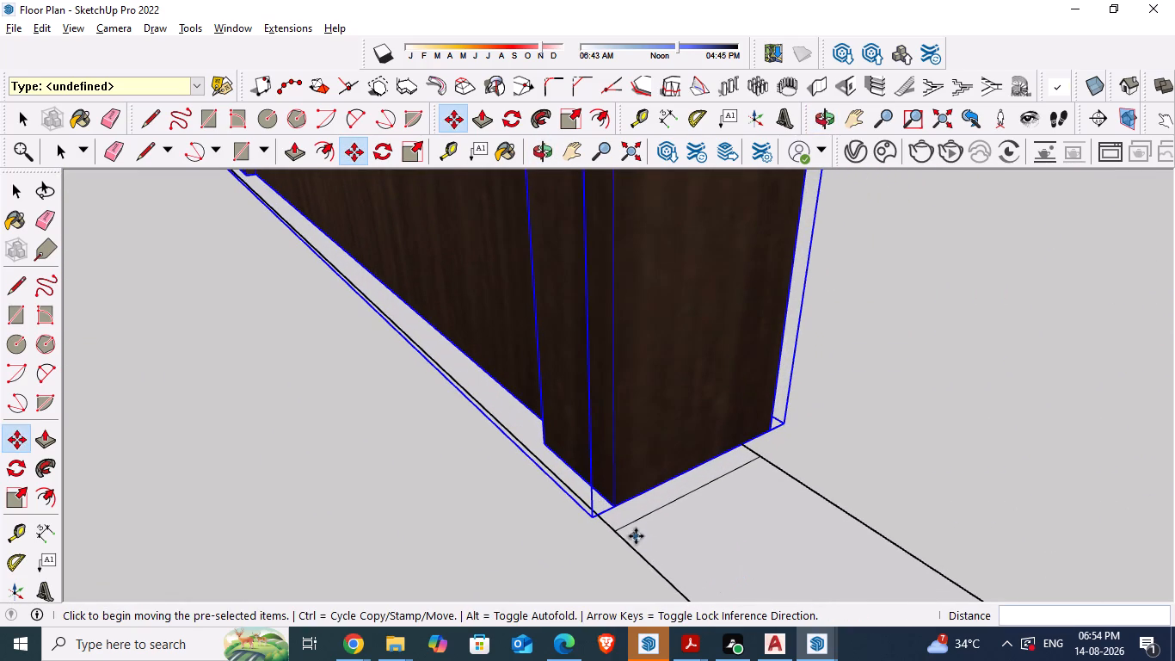
left_click_drag(614, 508, 614, 525)
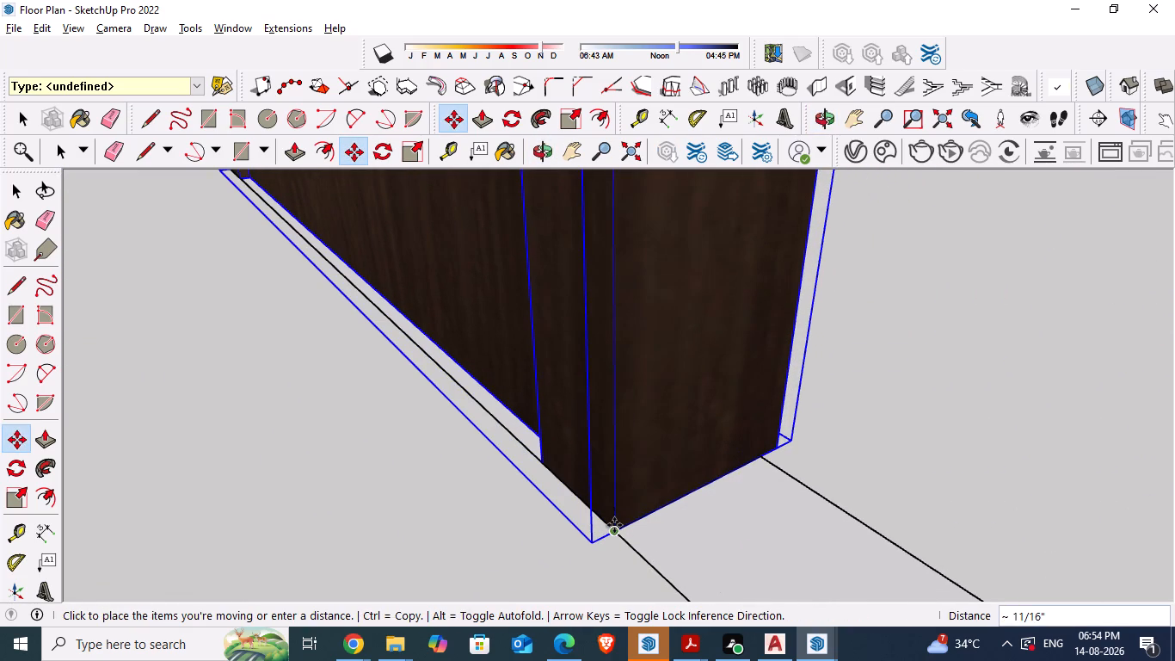
left_click(614, 525)
Examine how the new door copy's bottom end sits across the width of the wall strip.
middle_click_drag(811, 496, 536, 449)
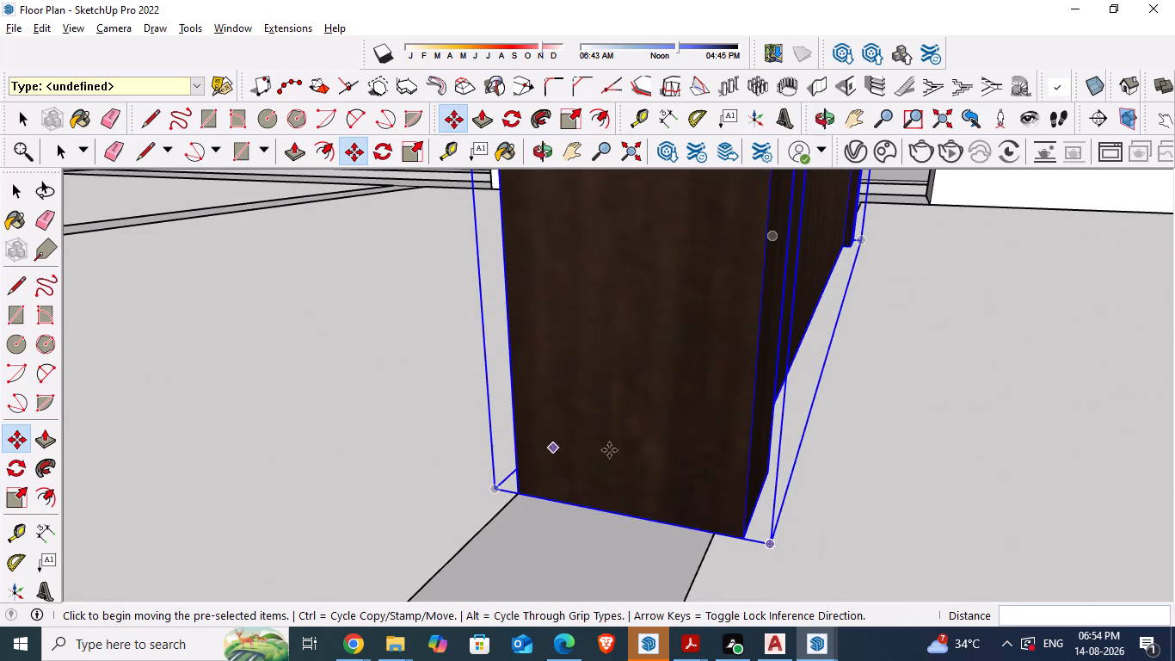
left_click(649, 429)
scroll(689, 489, "down", 4)
key("space")
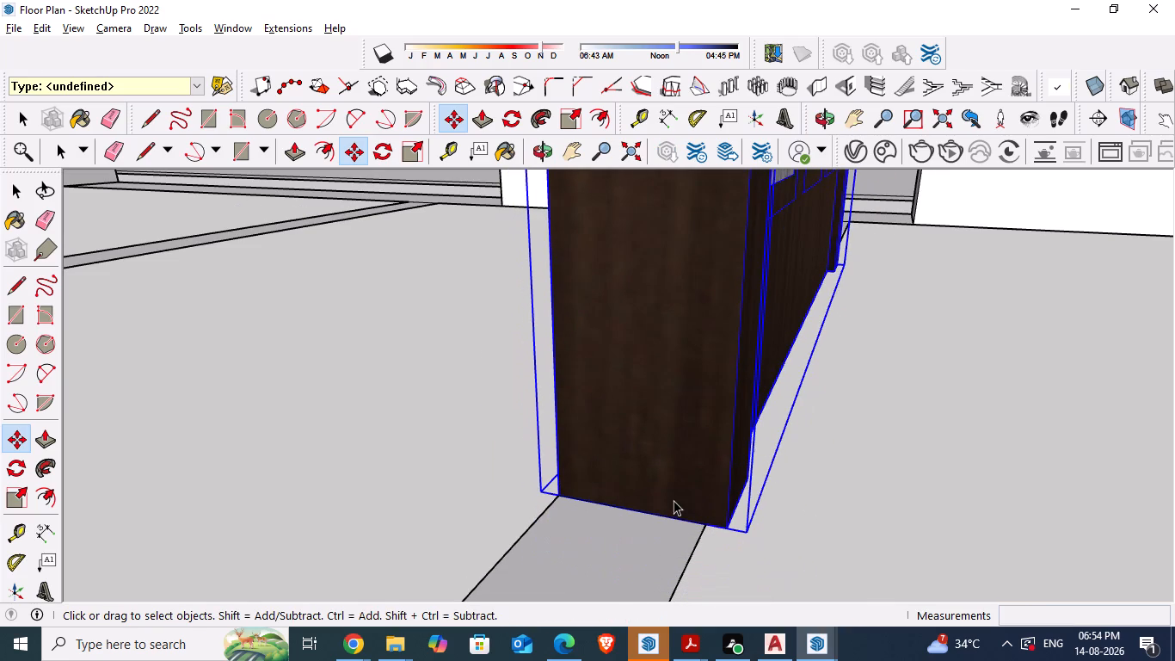
scroll(631, 497, "down", 3)
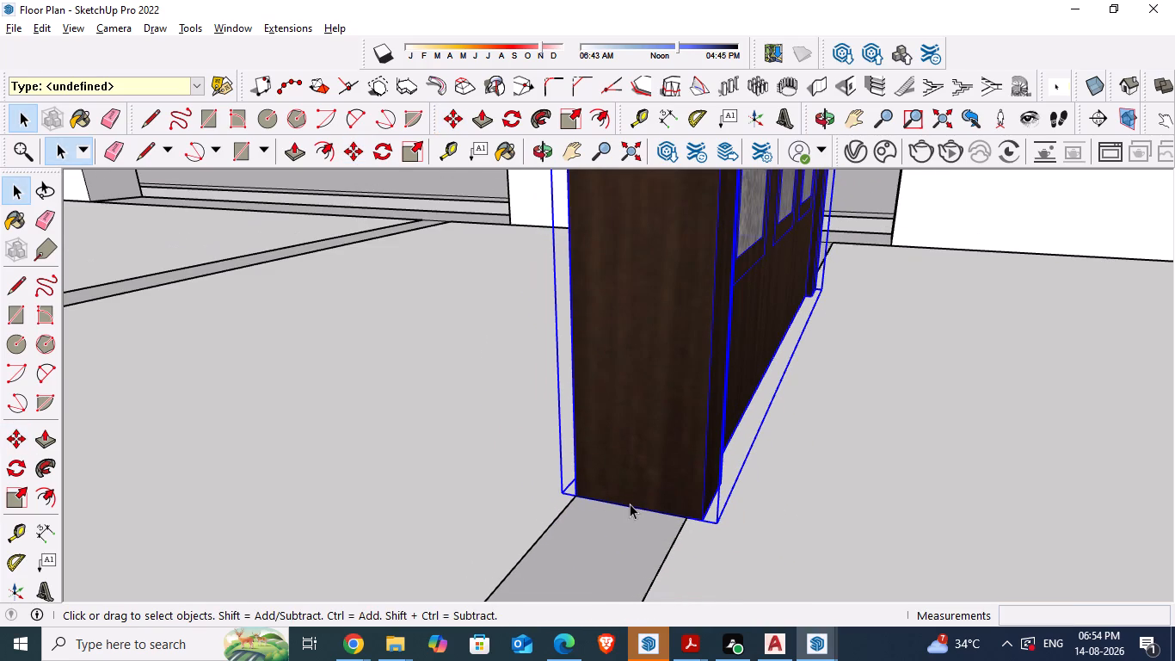
scroll(630, 503, "down", 7)
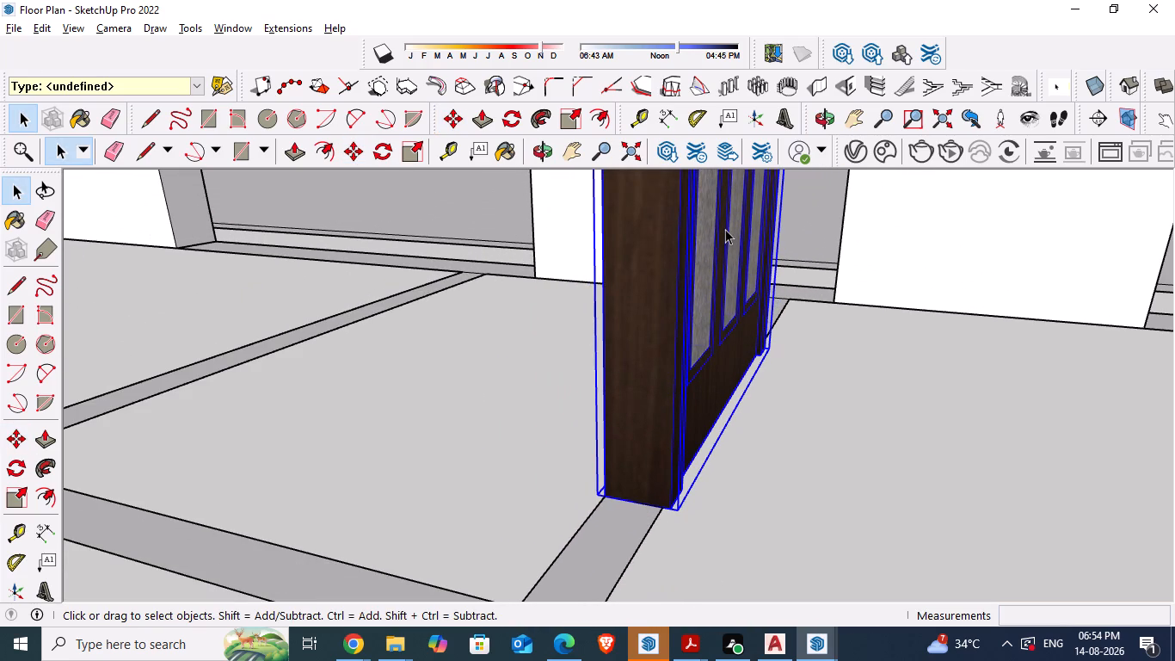
scroll(717, 361, "down", 4)
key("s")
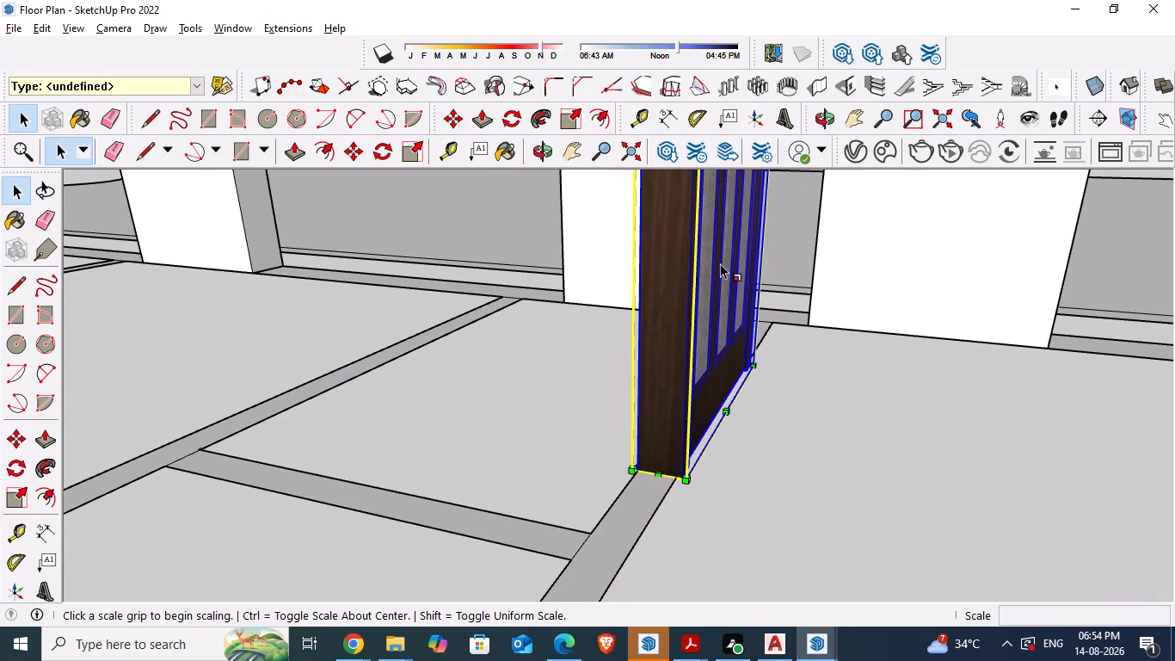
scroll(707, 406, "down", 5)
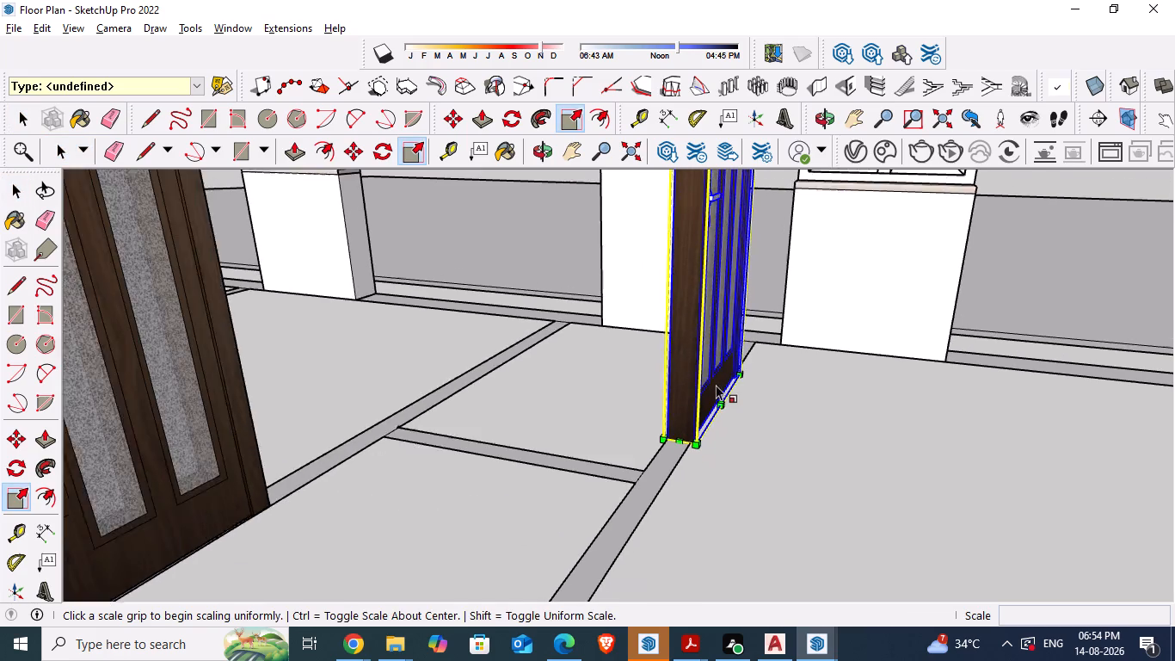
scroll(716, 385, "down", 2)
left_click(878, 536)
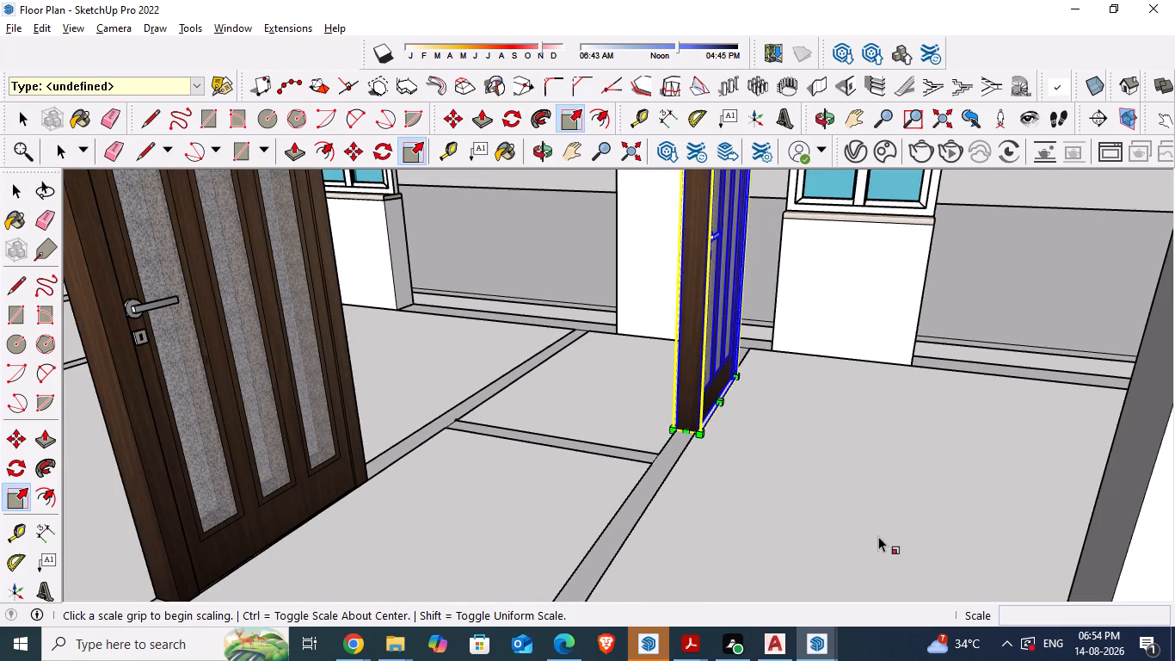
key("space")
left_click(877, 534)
Scale down the thickness of the new door copy to roughly match the width of the wall strip.
scroll(693, 488, "down", 4)
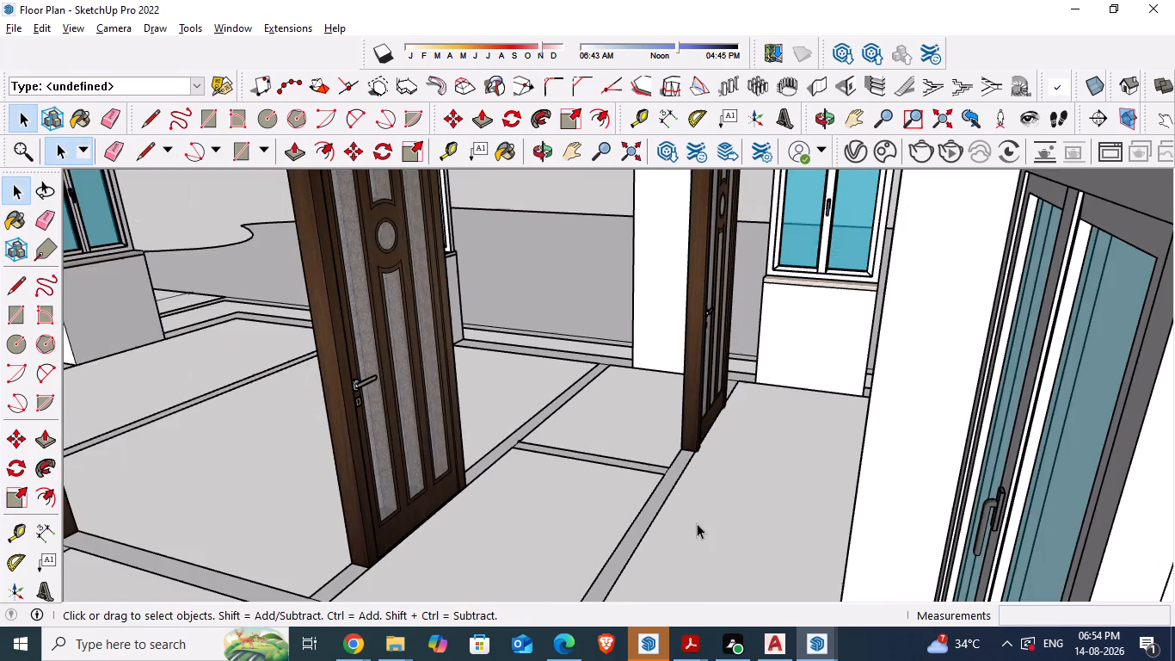
scroll(706, 261, "up", 4)
left_click(727, 275)
key("s")
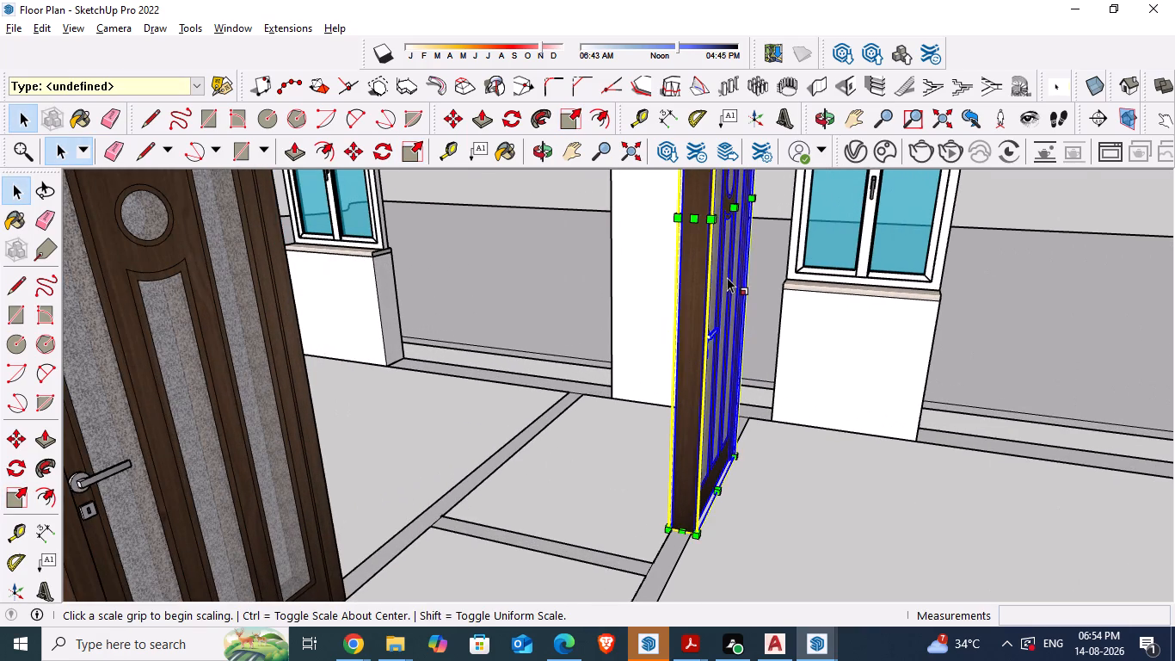
left_click_drag(738, 211, 707, 540)
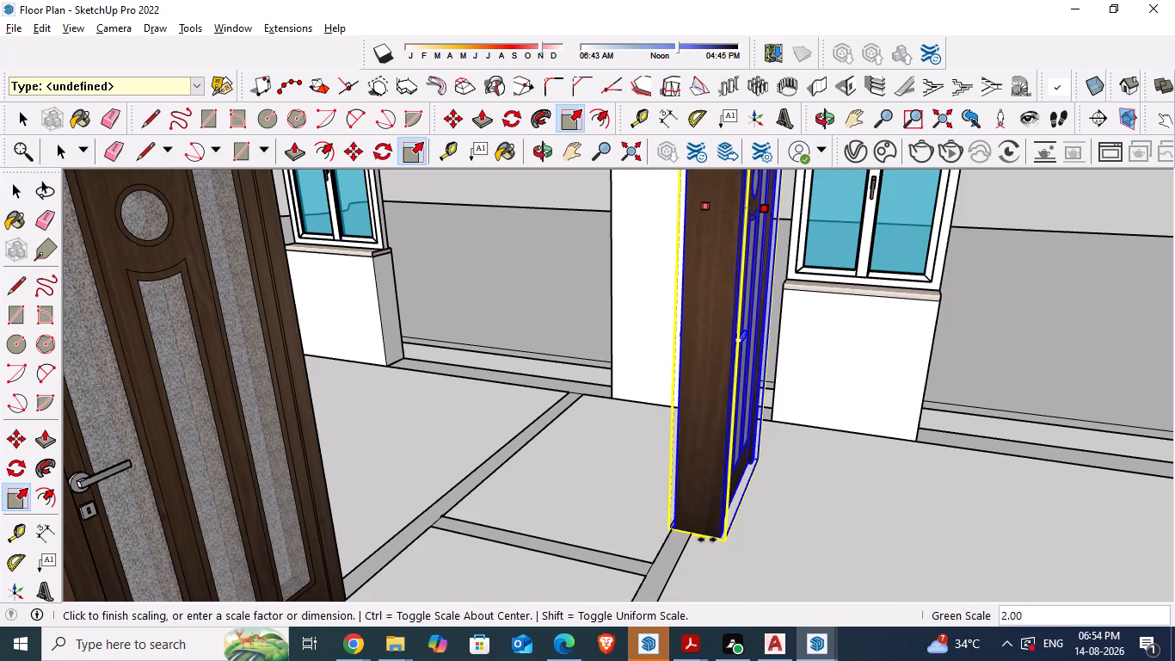
left_click_drag(707, 540, 687, 542)
left_click(687, 542)
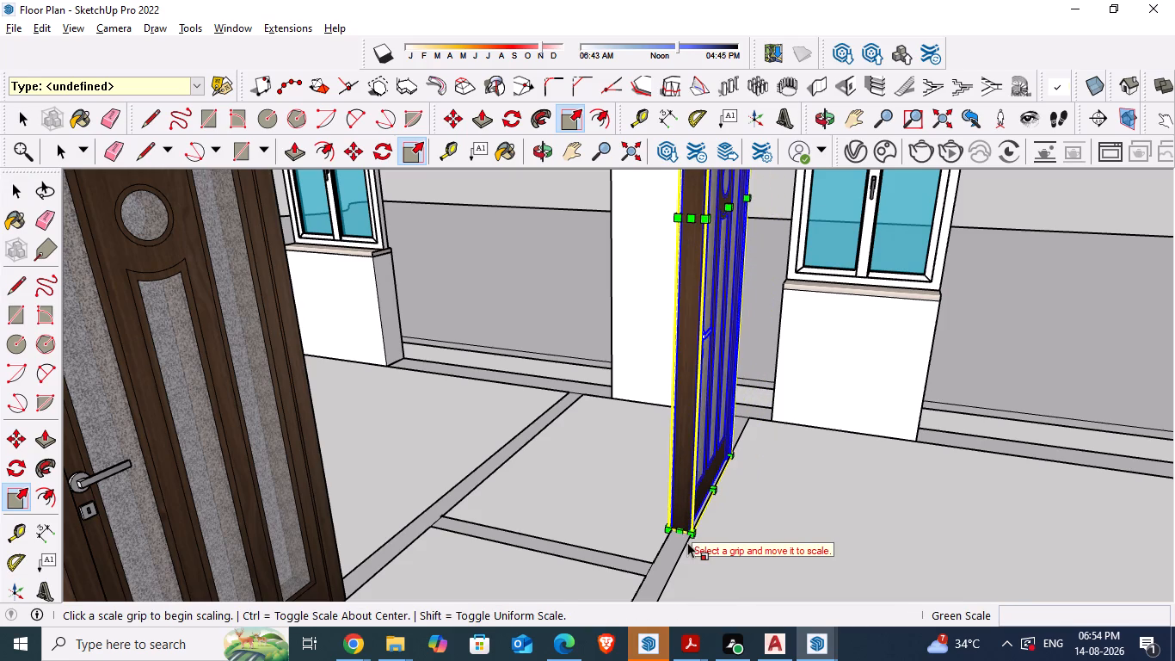
key("space")
left_click(762, 552)
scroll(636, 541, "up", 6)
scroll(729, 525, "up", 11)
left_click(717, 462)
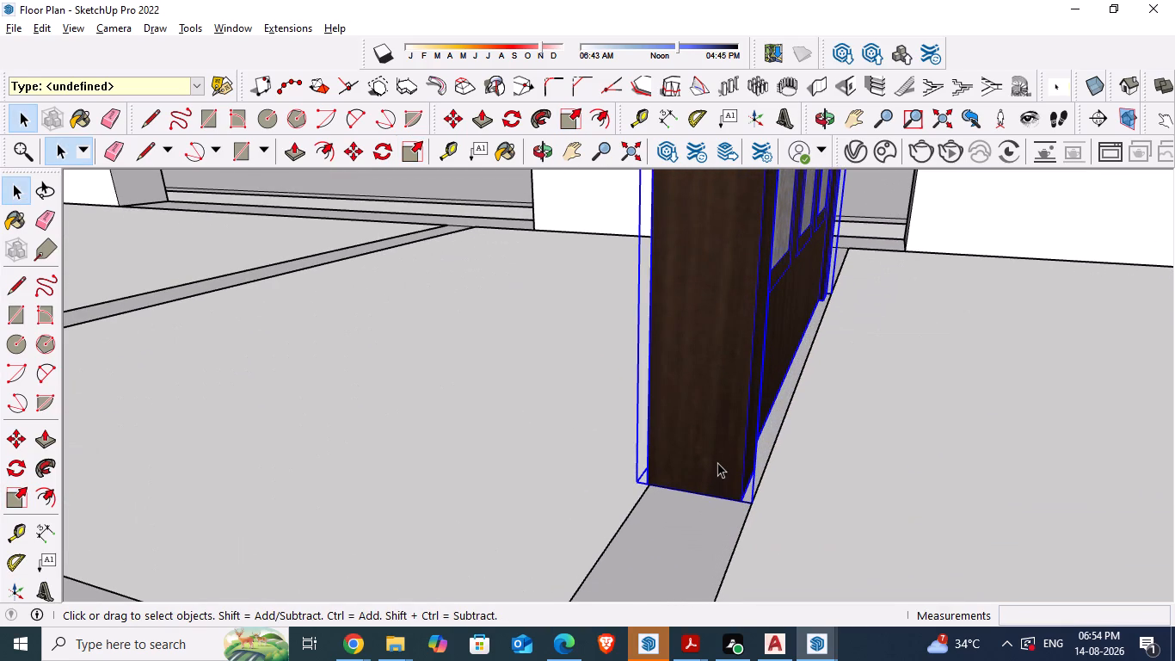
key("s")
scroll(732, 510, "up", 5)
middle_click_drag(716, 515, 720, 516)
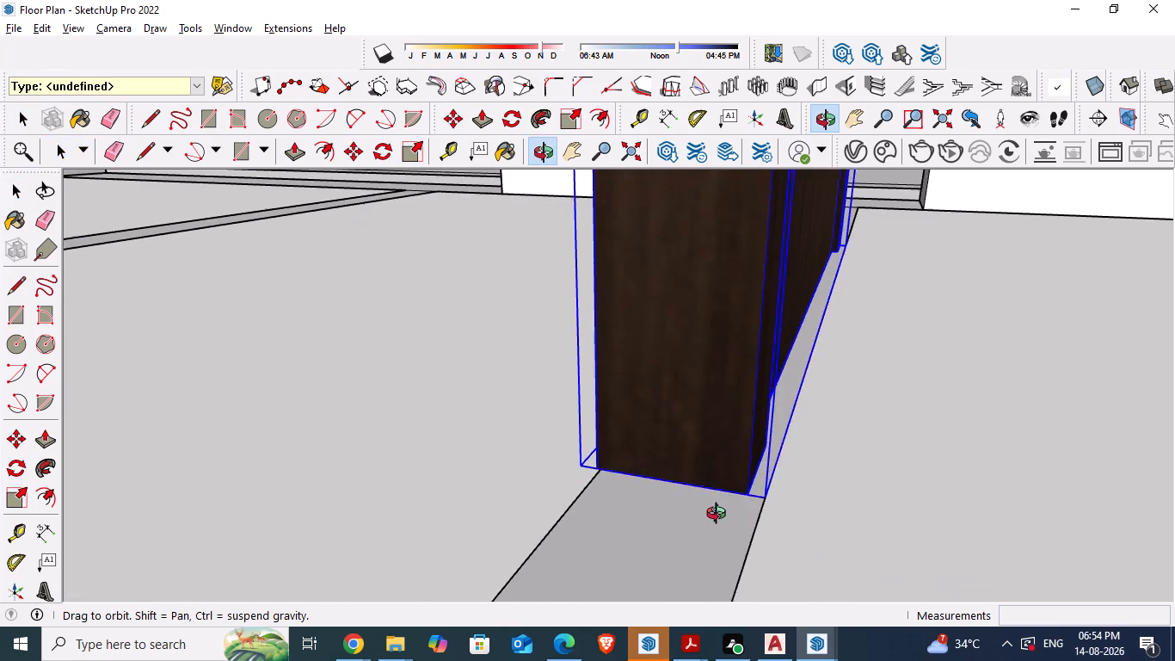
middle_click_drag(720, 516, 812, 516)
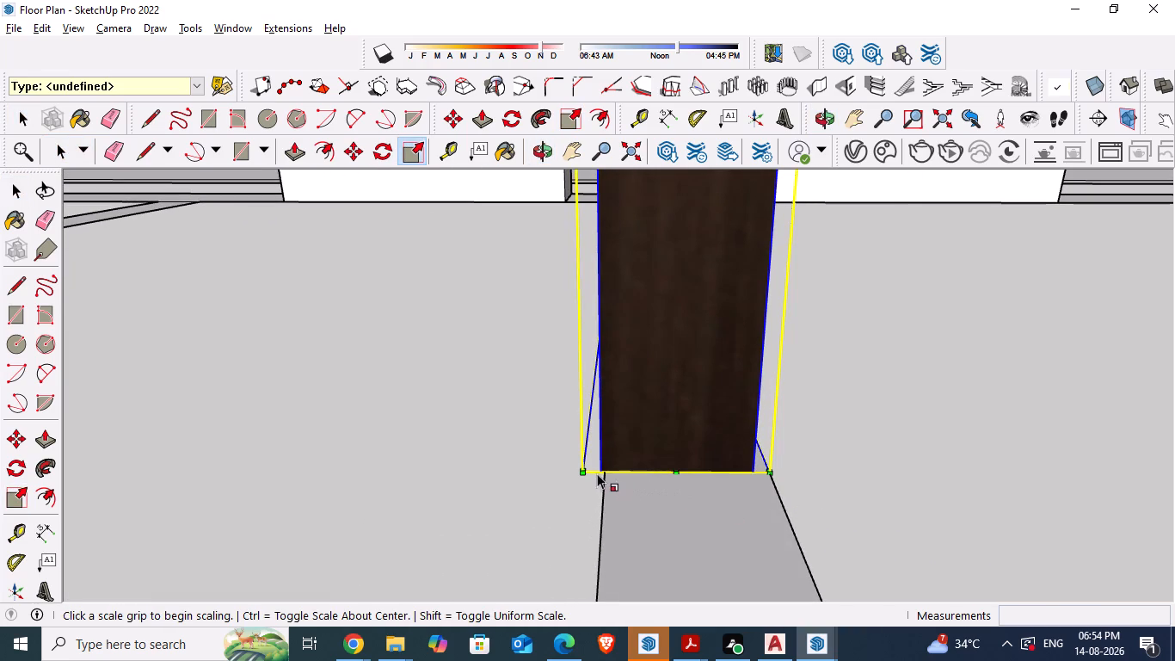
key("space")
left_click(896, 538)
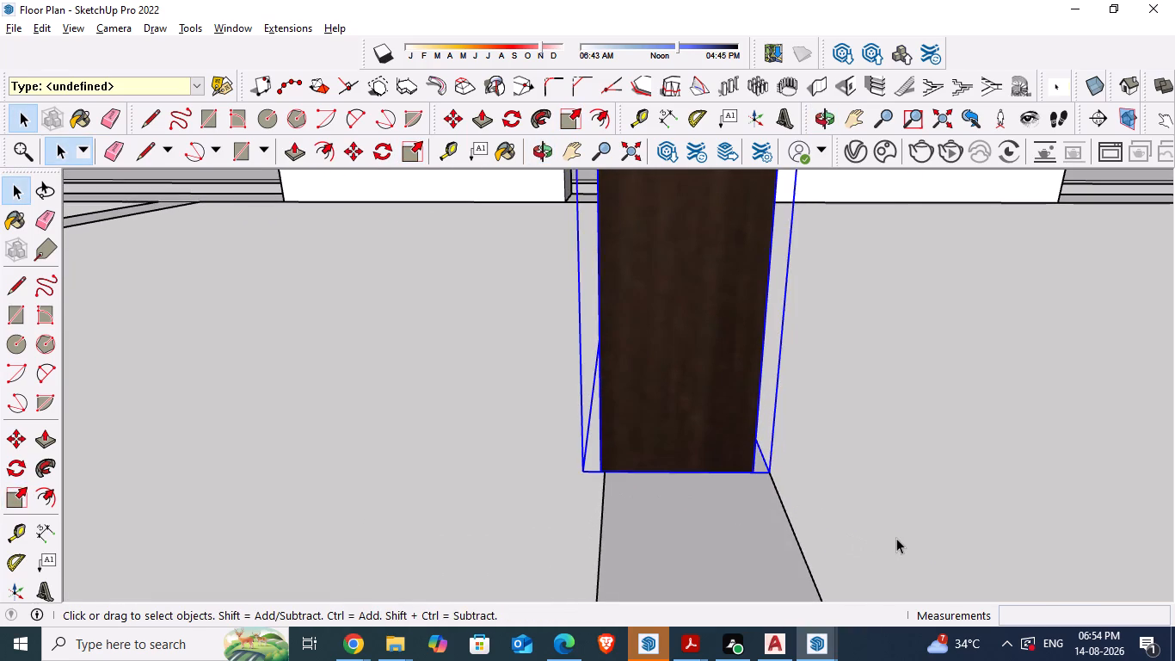
Move the door copy about 1/8" sideways so its bottom corner meets the wall strip's edge.
scroll(870, 520, "down", 2)
middle_click_drag(693, 450, 713, 454)
left_click(722, 443)
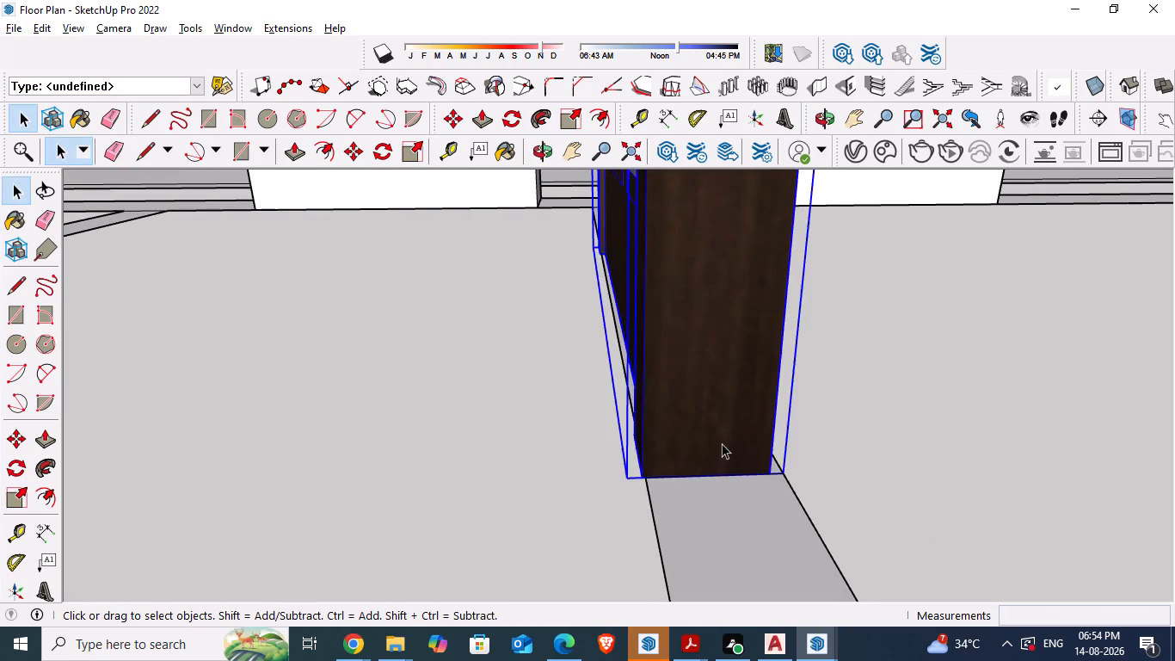
key("m")
left_click(638, 478)
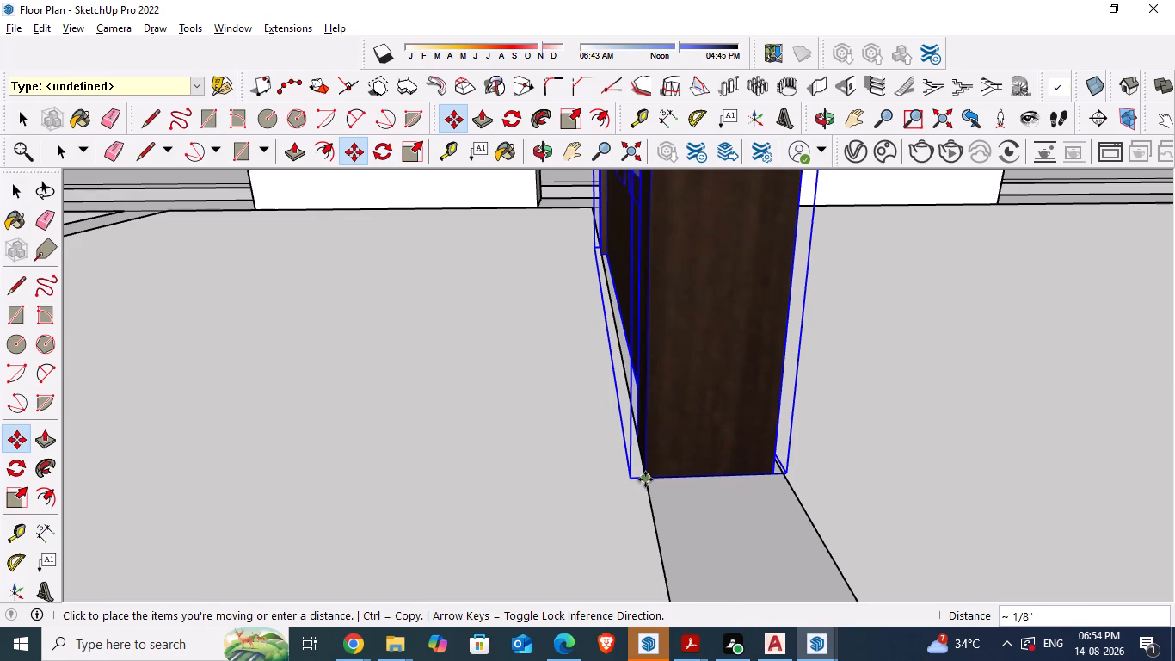
left_click(645, 479)
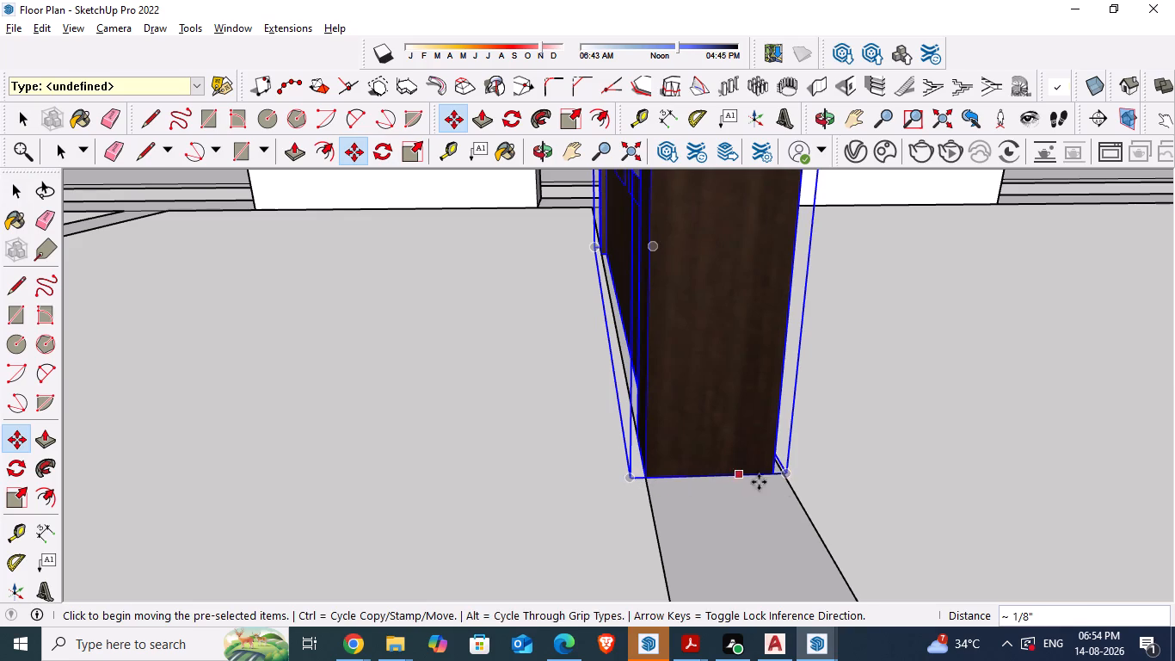
Examine how the door copy's far bottom corner lines up with the wall strip's edge.
middle_click_drag(914, 461, 836, 485)
scroll(685, 280, "up", 1)
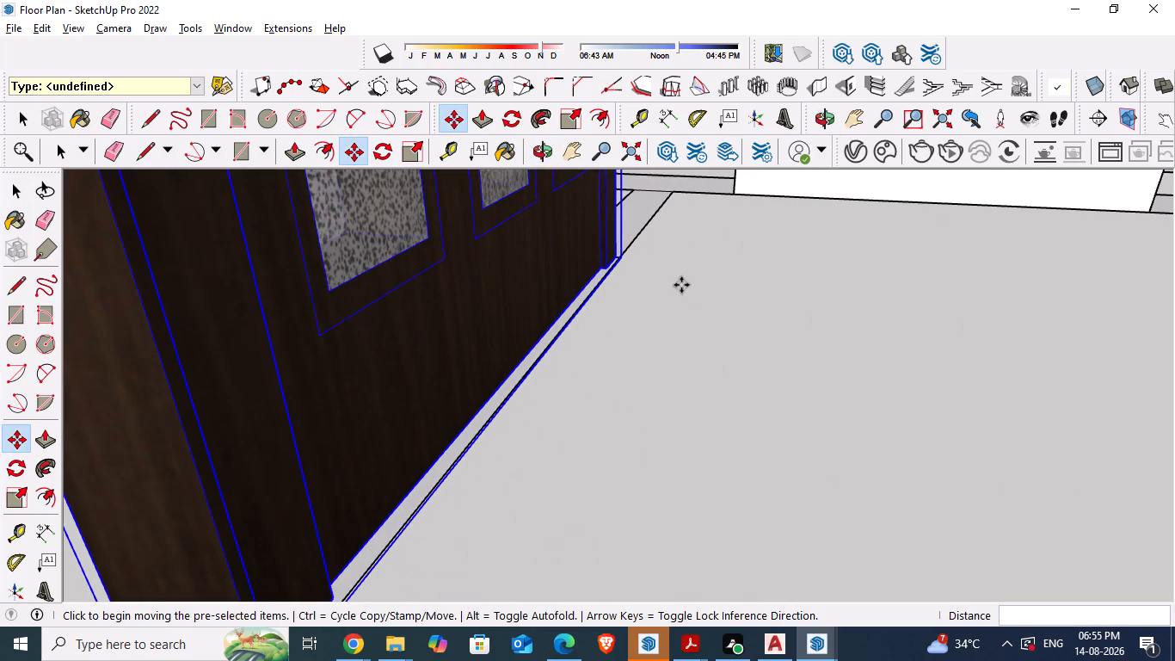
middle_click_drag(679, 326, 416, 461)
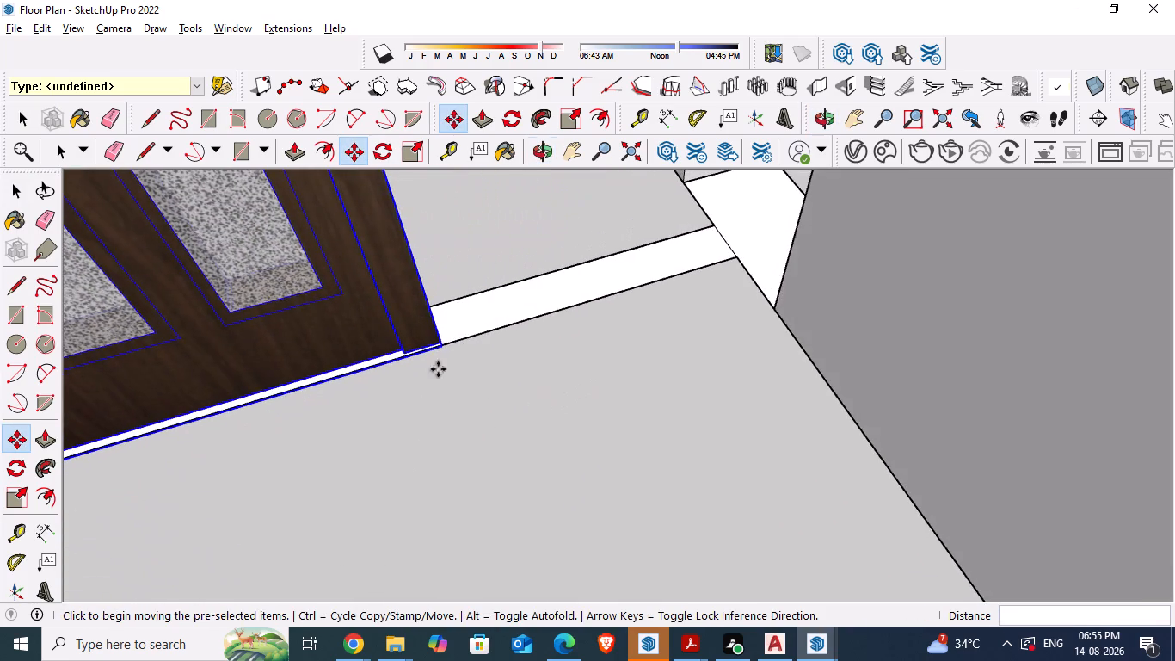
scroll(456, 336, "up", 8)
scroll(456, 336, "down", 1)
middle_click_drag(538, 367, 428, 428)
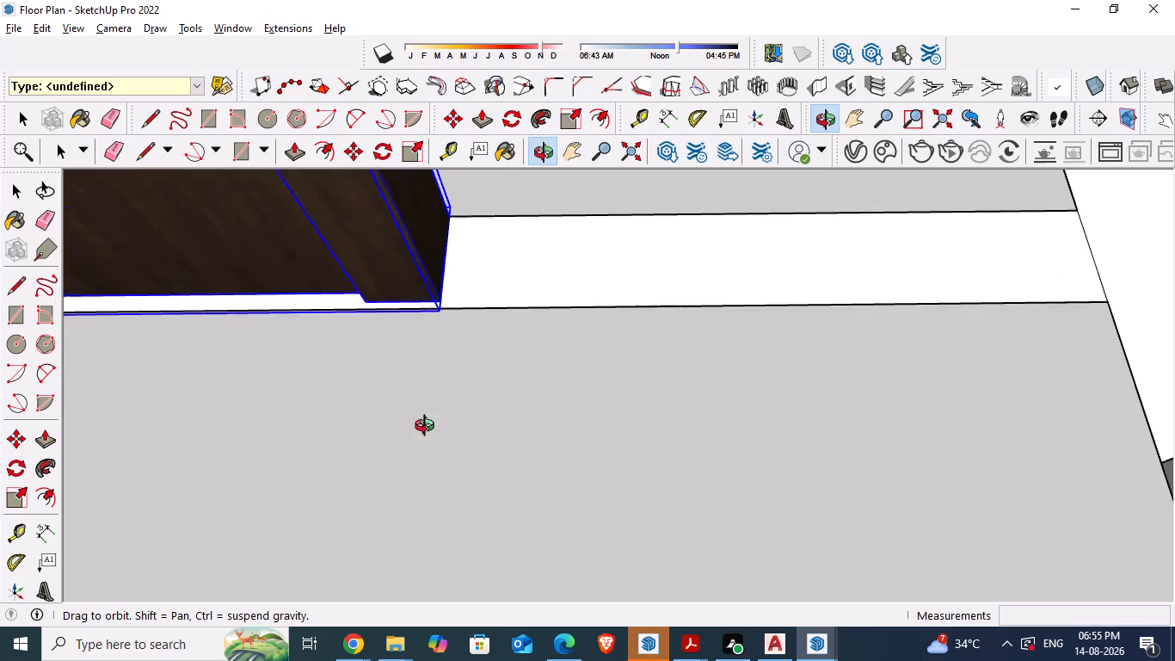
middle_click_drag(428, 428, 420, 429)
scroll(506, 441, "down", 9)
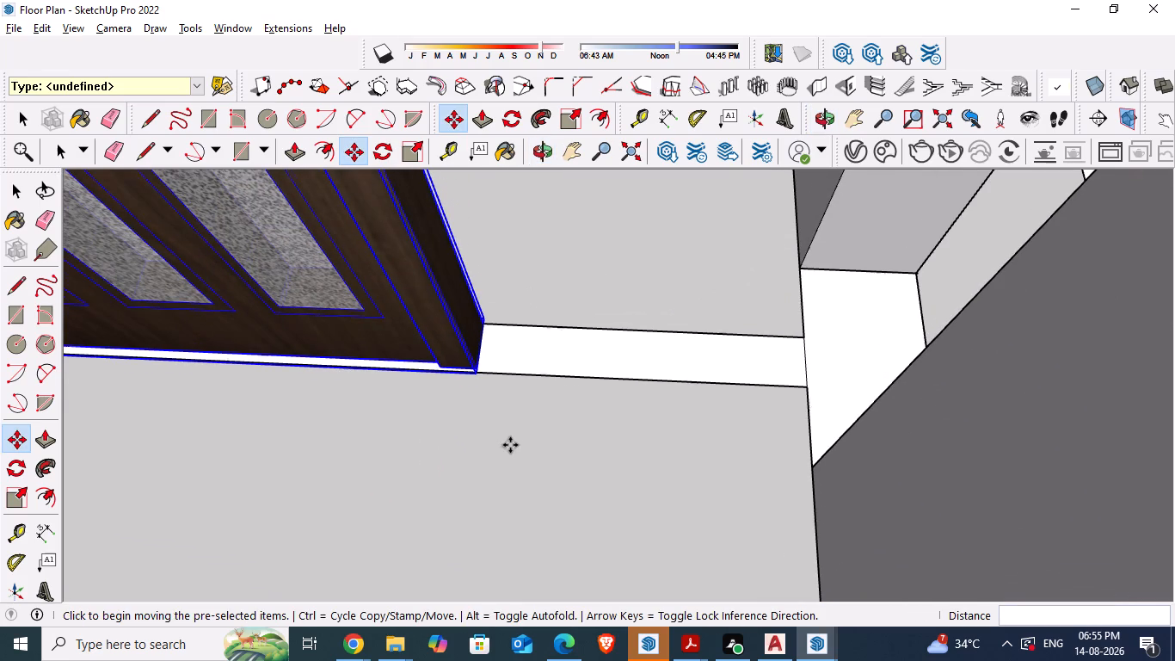
Scale the door copy's thickness by about 0.98 to fit it to the wall strip's width.
key("s")
scroll(571, 467, "down", 10)
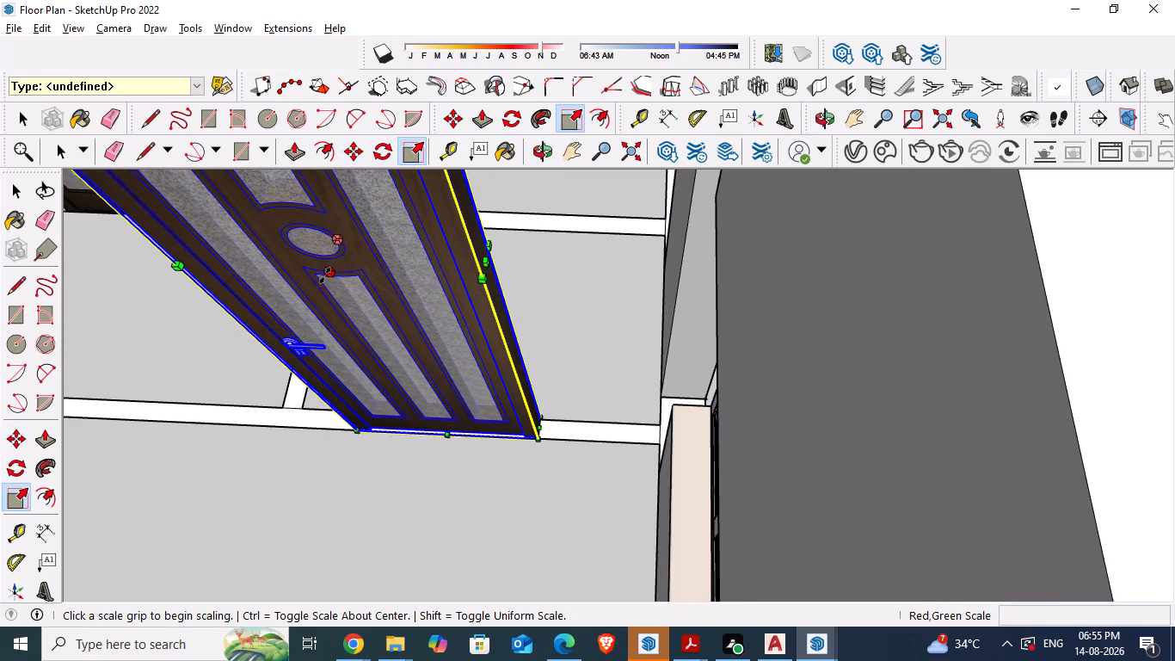
left_click_drag(326, 275, 386, 336)
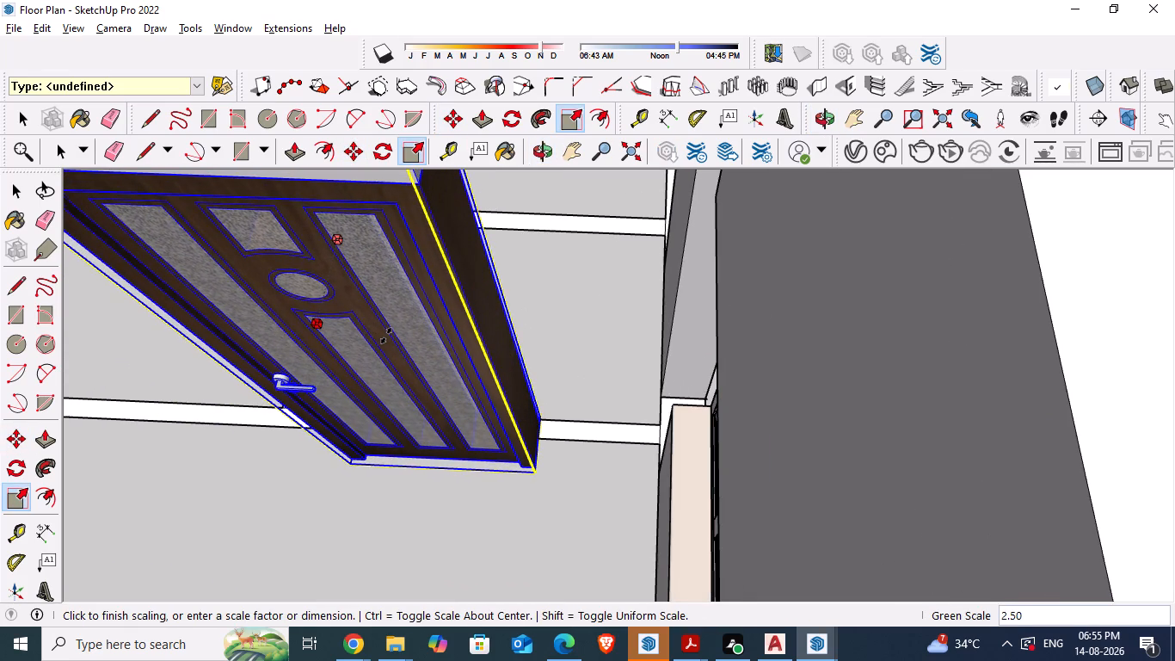
left_click_drag(386, 336, 136, 421)
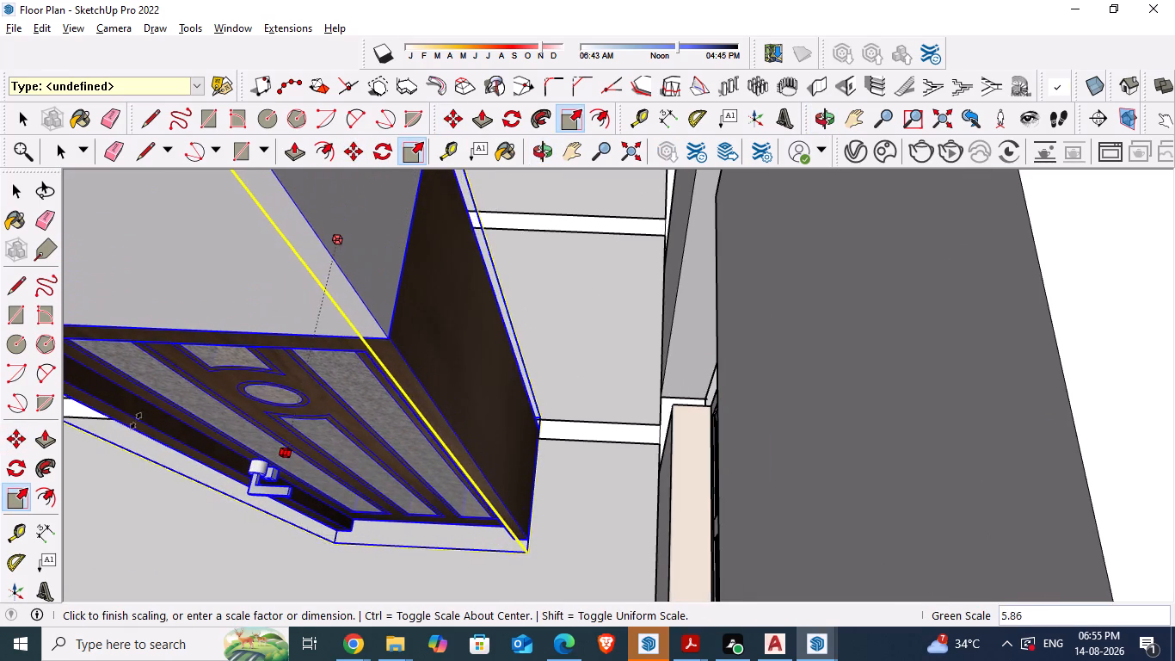
left_click_drag(136, 421, 583, 437)
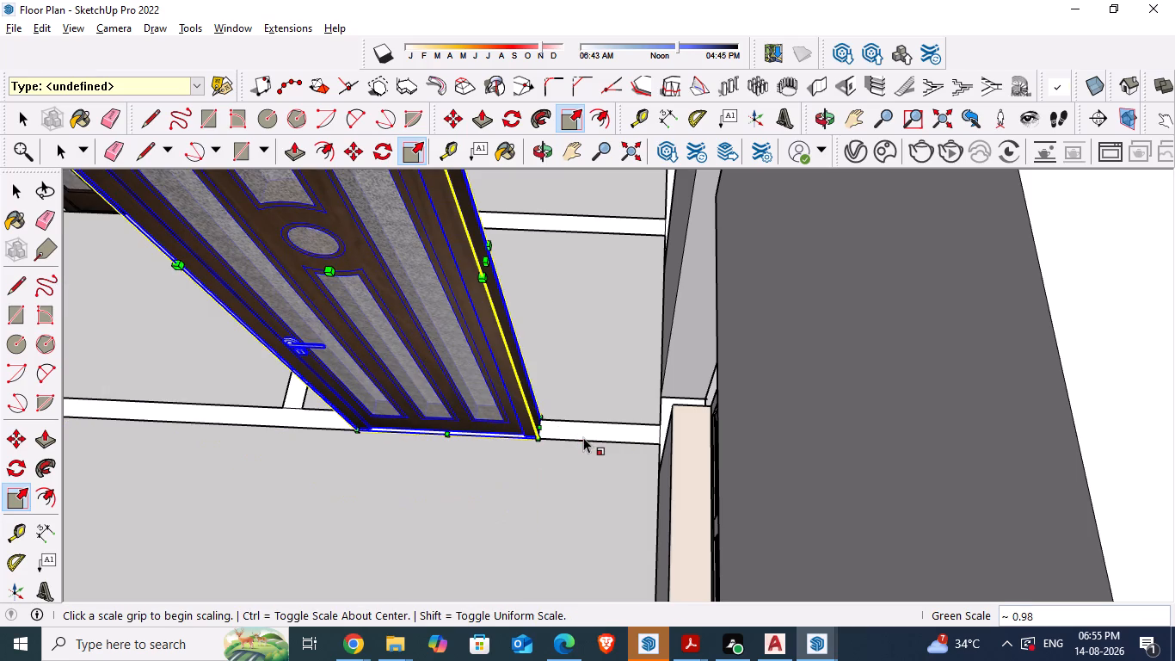
left_click(583, 437)
key("space")
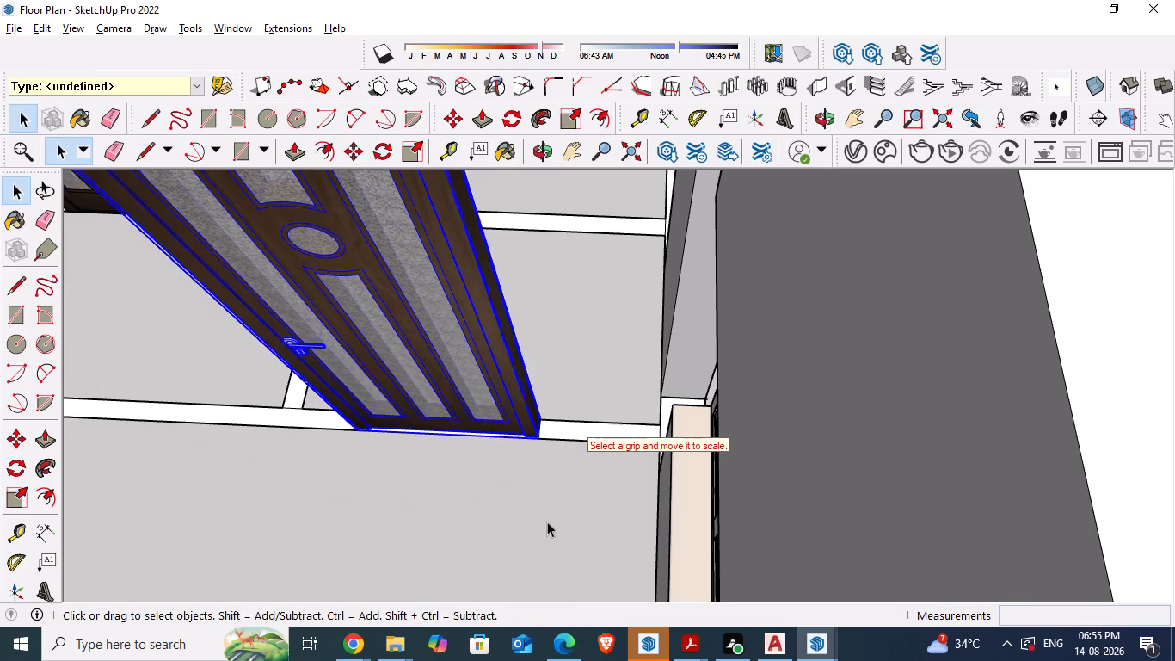
scroll(489, 442, "up", 8)
left_click(437, 464)
Examine the door copy's base and bottom corners along both sides of the wall strip.
middle_click_drag(398, 481, 433, 473)
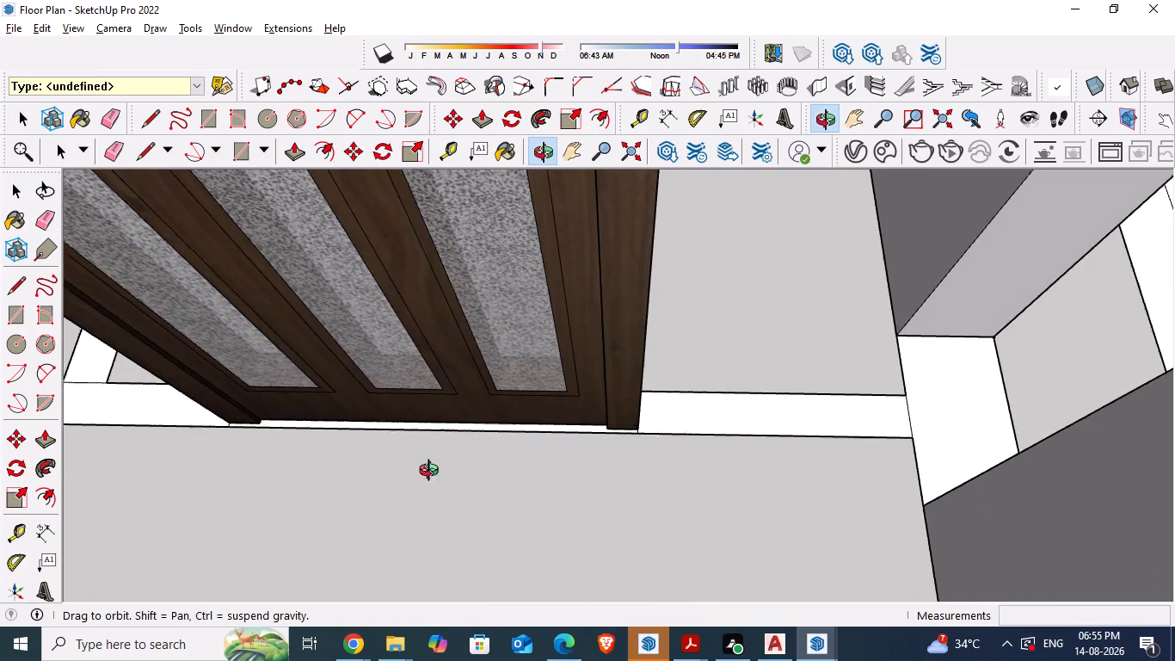
middle_click_drag(433, 473, 623, 392)
scroll(548, 344, "down", 4)
middle_click_drag(353, 463, 523, 390)
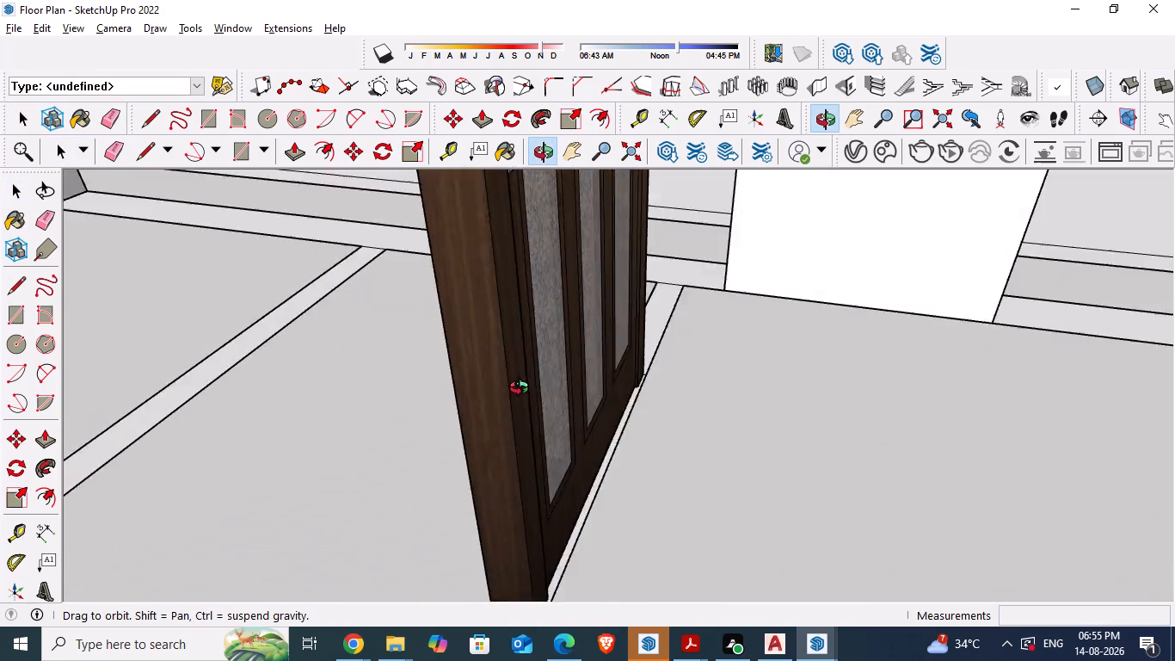
middle_click_drag(523, 390, 532, 386)
scroll(542, 381, "down", 4)
scroll(527, 485, "up", 4)
middle_click_drag(532, 494, 677, 458)
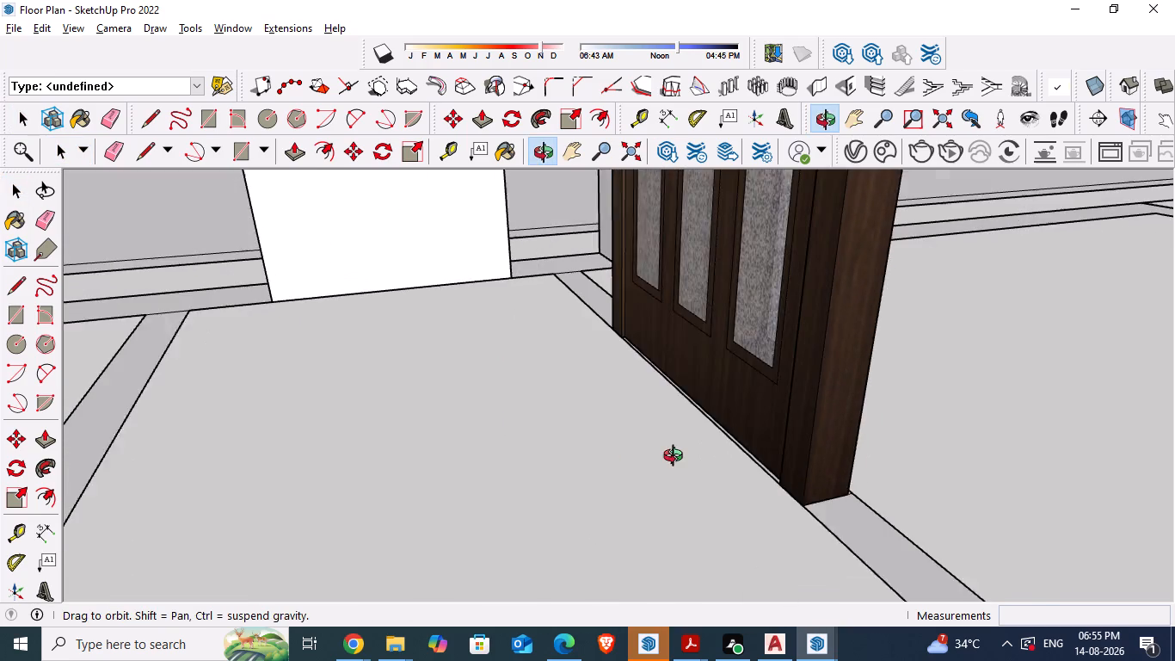
middle_click_drag(677, 458, 692, 456)
scroll(787, 418, "up", 4)
middle_click_drag(834, 435, 749, 448)
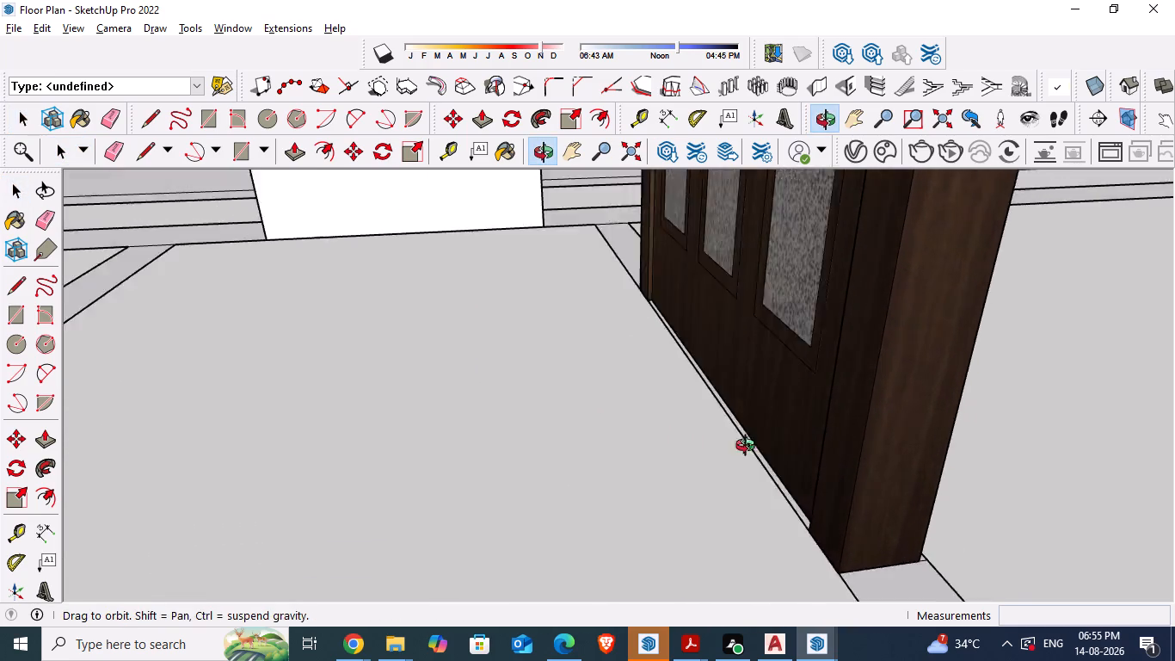
middle_click_drag(749, 448, 526, 401)
scroll(530, 381, "down", 2)
middle_click_drag(890, 454, 776, 489)
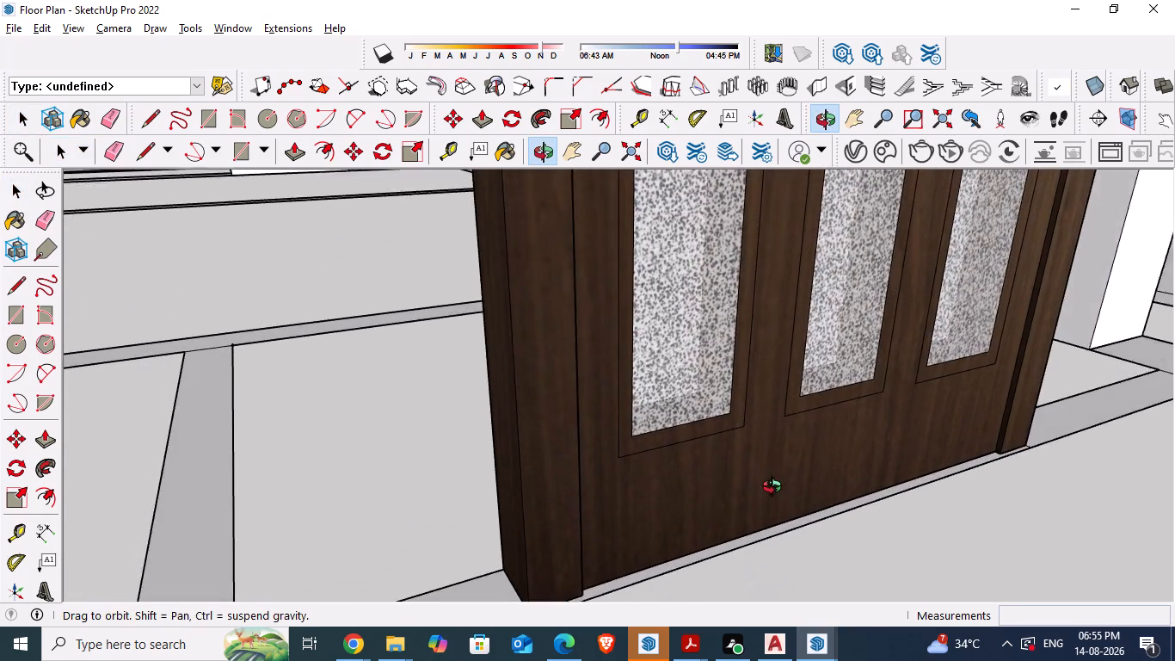
middle_click_drag(776, 489, 774, 491)
scroll(774, 491, "down", 6)
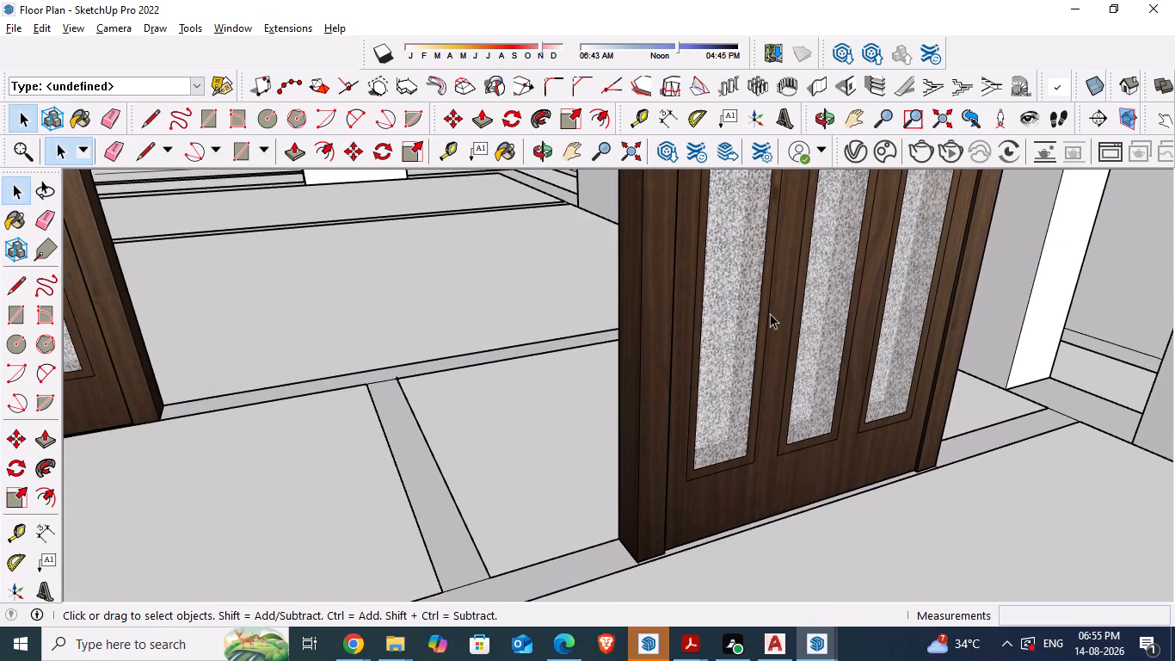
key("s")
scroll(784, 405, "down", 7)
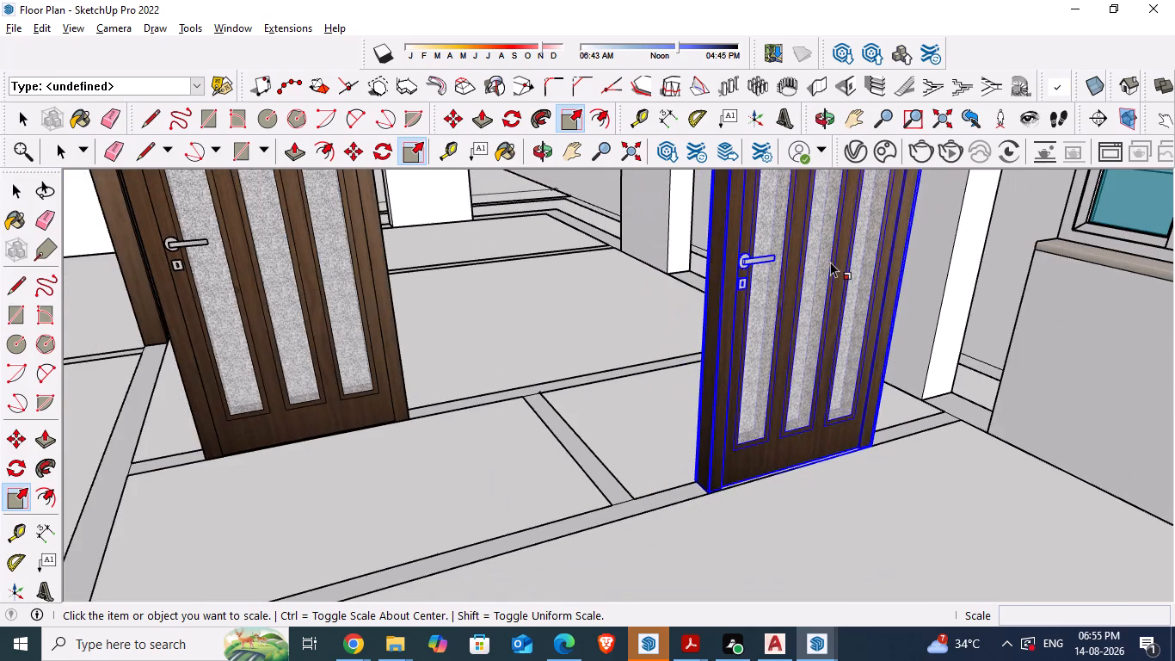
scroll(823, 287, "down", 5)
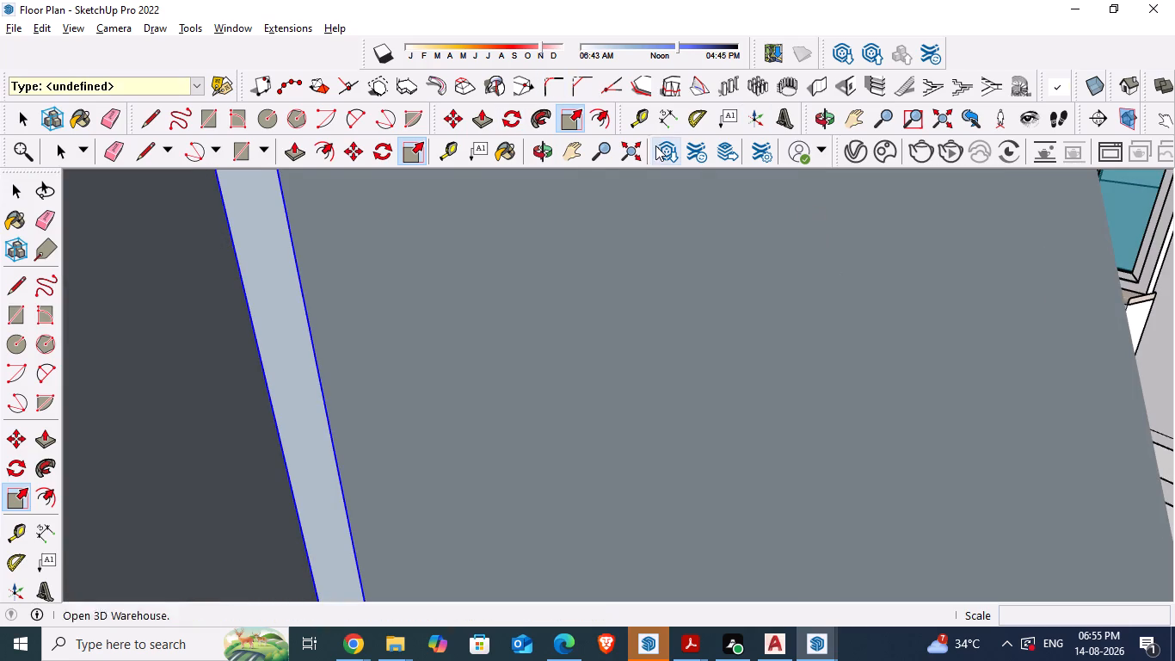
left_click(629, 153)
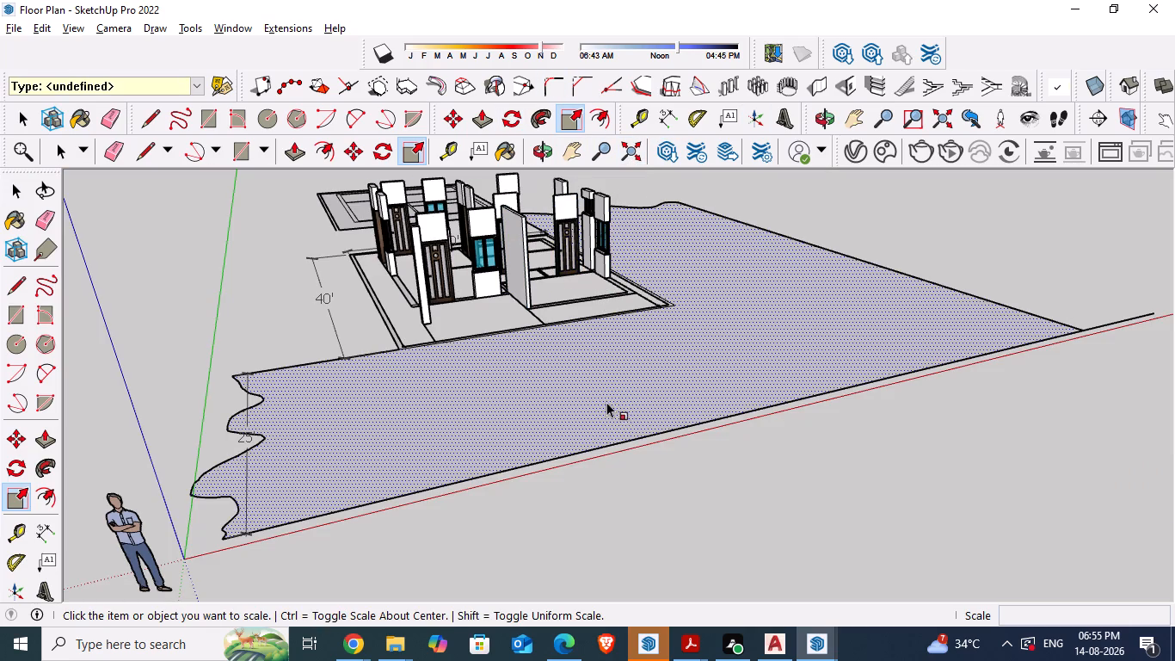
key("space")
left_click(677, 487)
Examine the door units' bases and bottom corners against the wall strips of the small partitioned rooms from several sides.
middle_click_drag(674, 357, 614, 386)
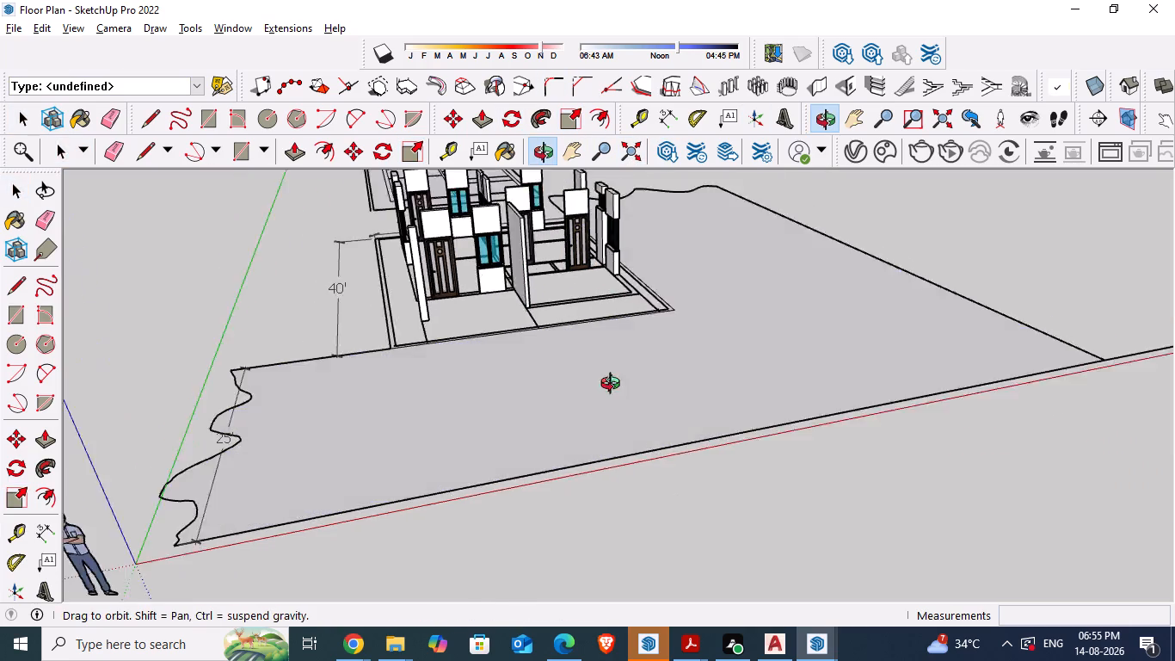
middle_click_drag(614, 386, 495, 436)
scroll(640, 159, "up", 13)
scroll(652, 249, "up", 3)
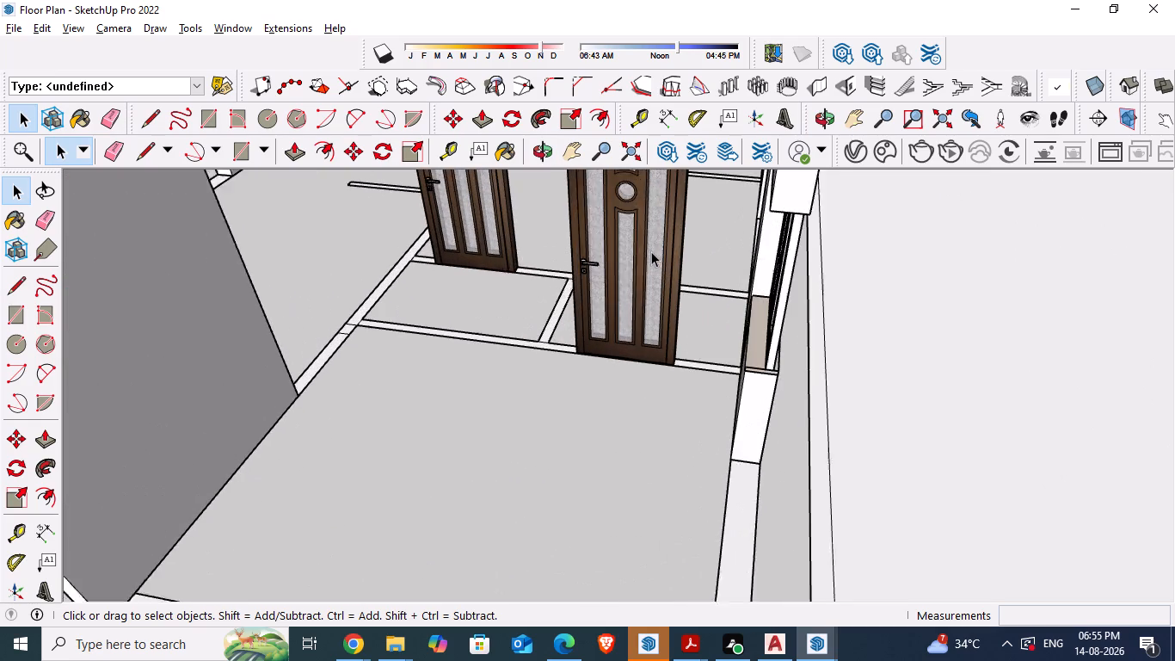
scroll(651, 251, "up", 1)
middle_click_drag(618, 318, 176, 363)
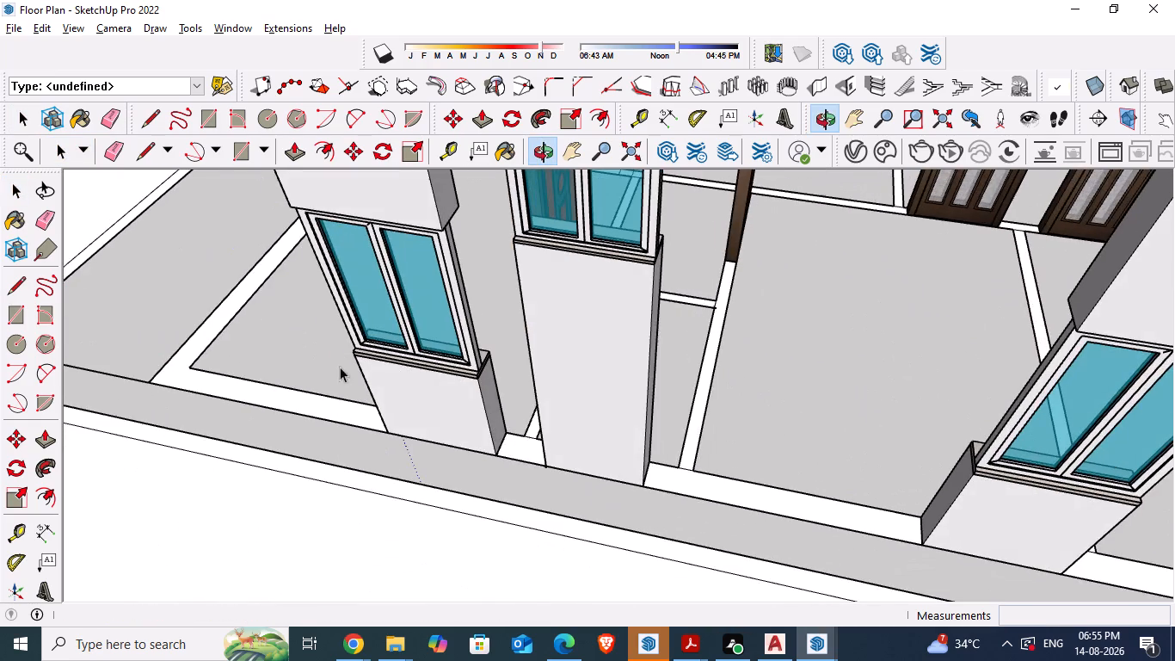
middle_click_drag(641, 374, 378, 332)
middle_click_drag(803, 353, 605, 349)
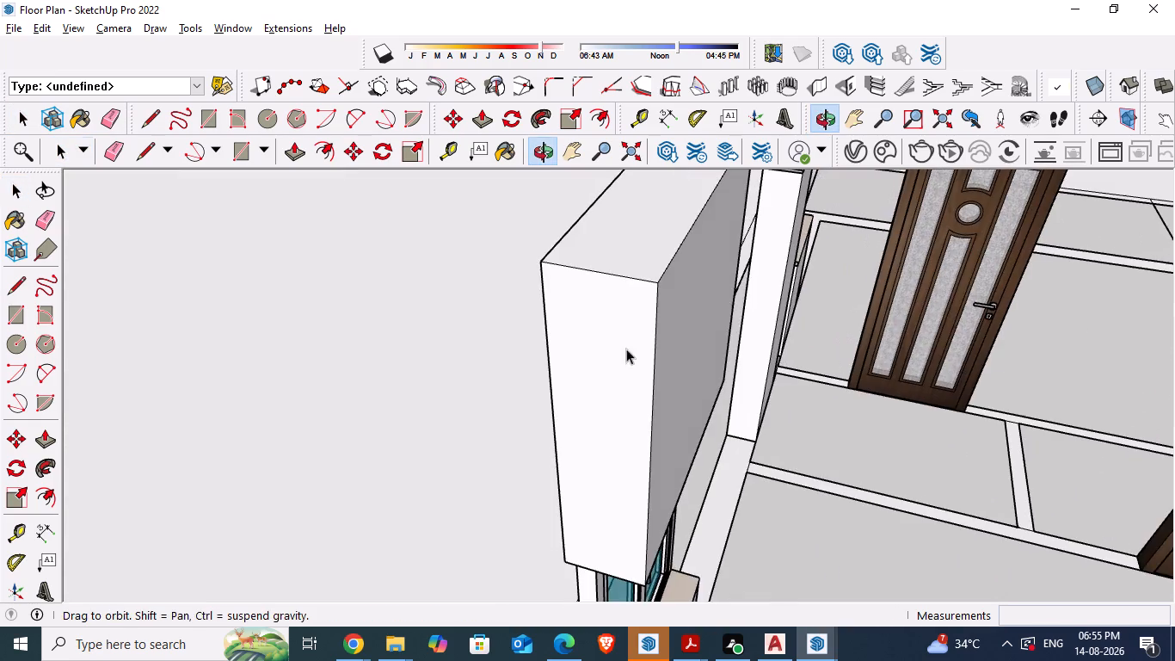
scroll(967, 357, "up", 10)
middle_click_drag(846, 411, 790, 485)
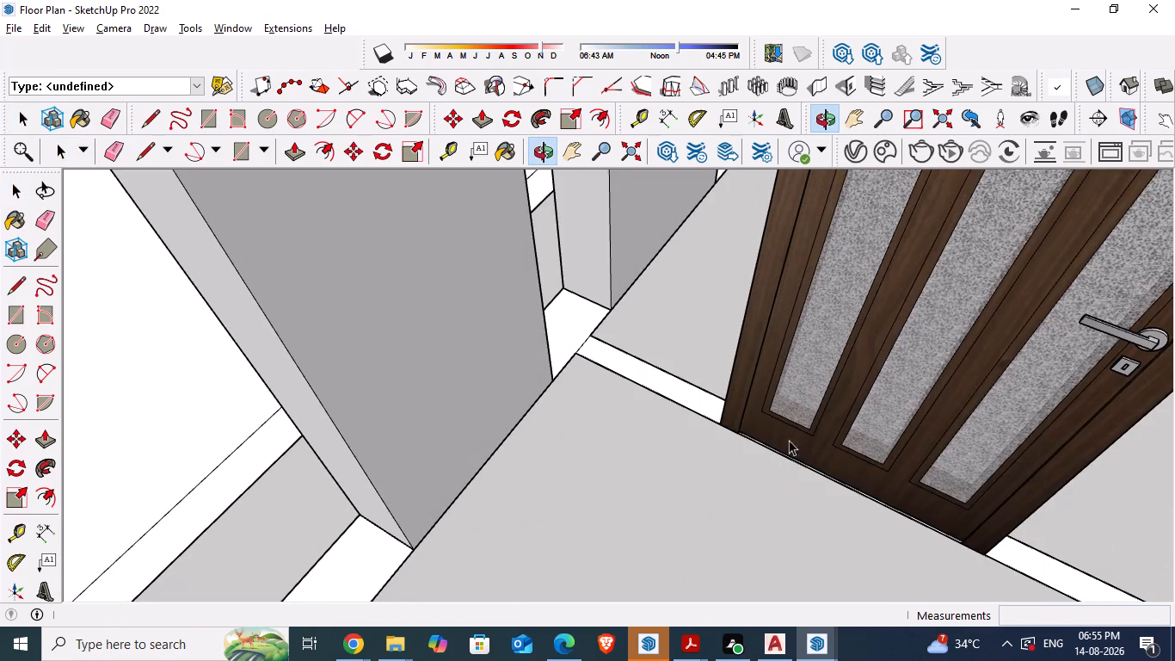
scroll(785, 351, "down", 1)
scroll(747, 287, "down", 12)
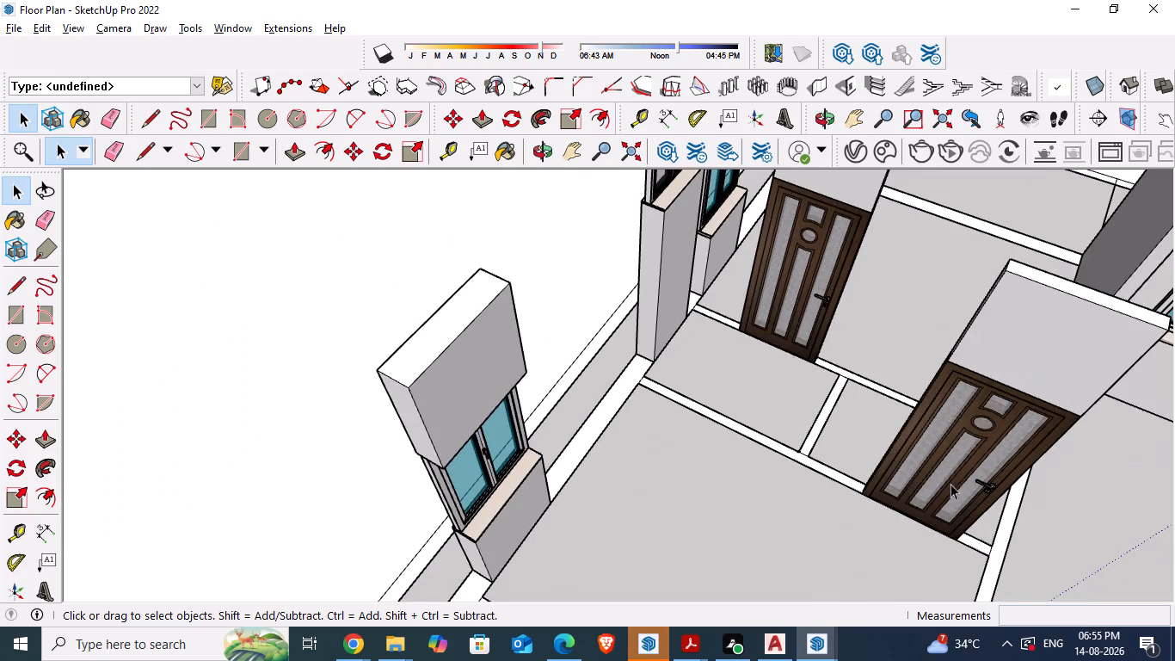
scroll(955, 491, "up", 6)
middle_click_drag(985, 496, 566, 405)
scroll(460, 533, "up", 6)
scroll(503, 454, "up", 5)
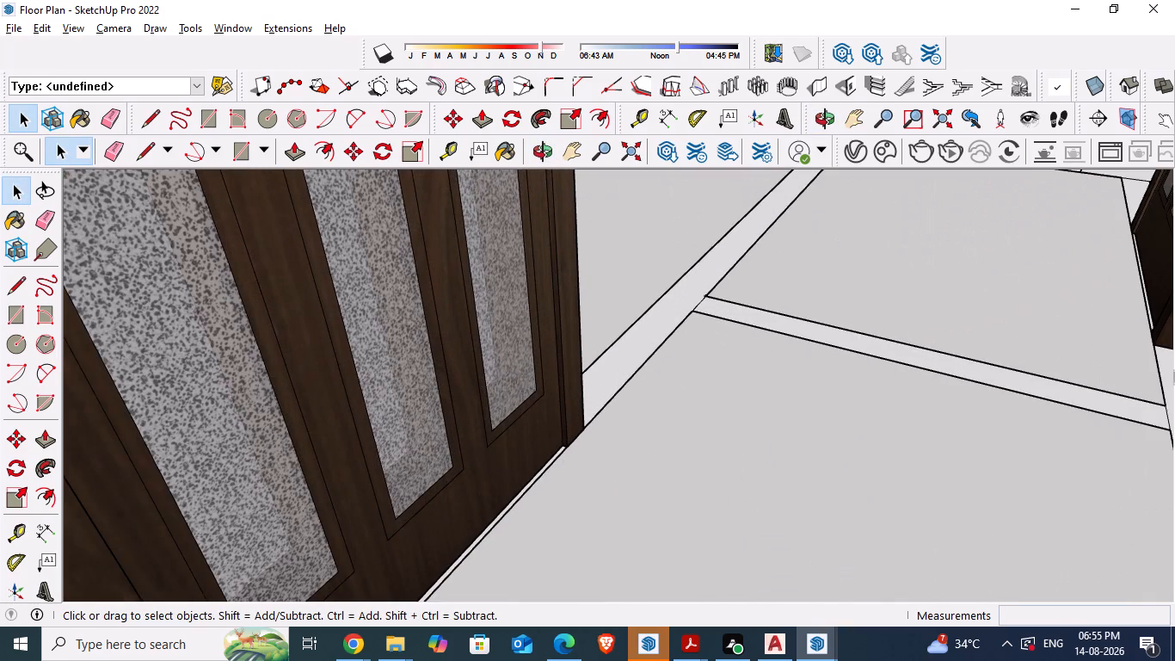
scroll(1153, 325, "up", 5)
middle_click_drag(1003, 331, 898, 348)
scroll(898, 343, "down", 9)
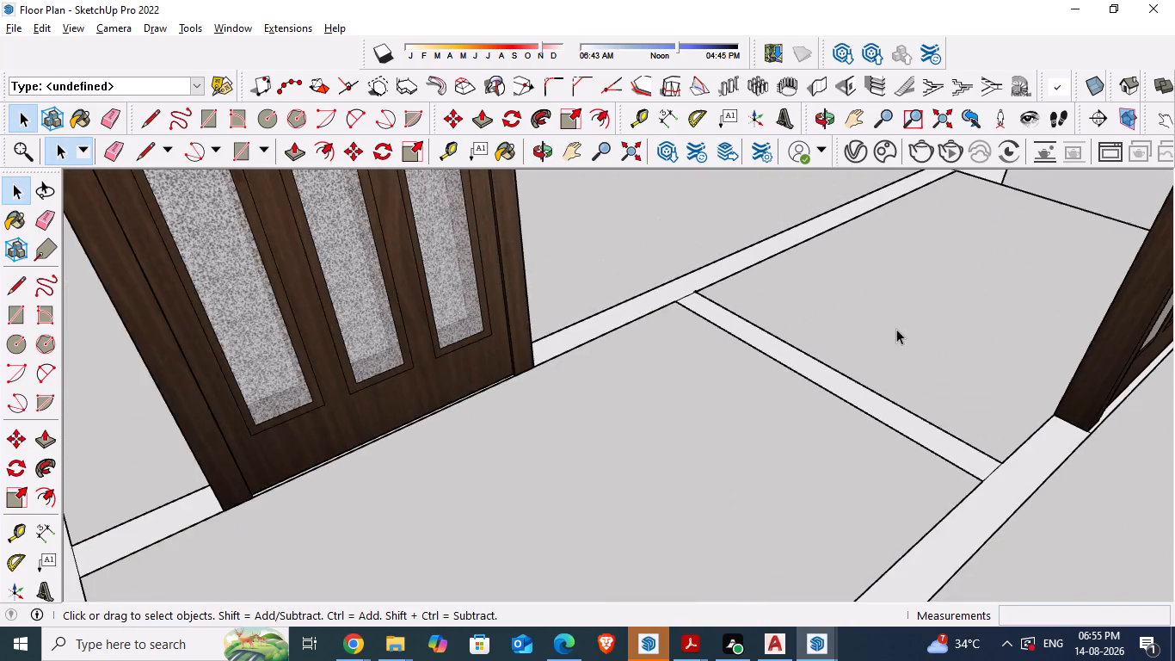
scroll(1174, 431, "up", 5)
scroll(1072, 392, "up", 3)
scroll(1057, 388, "down", 9)
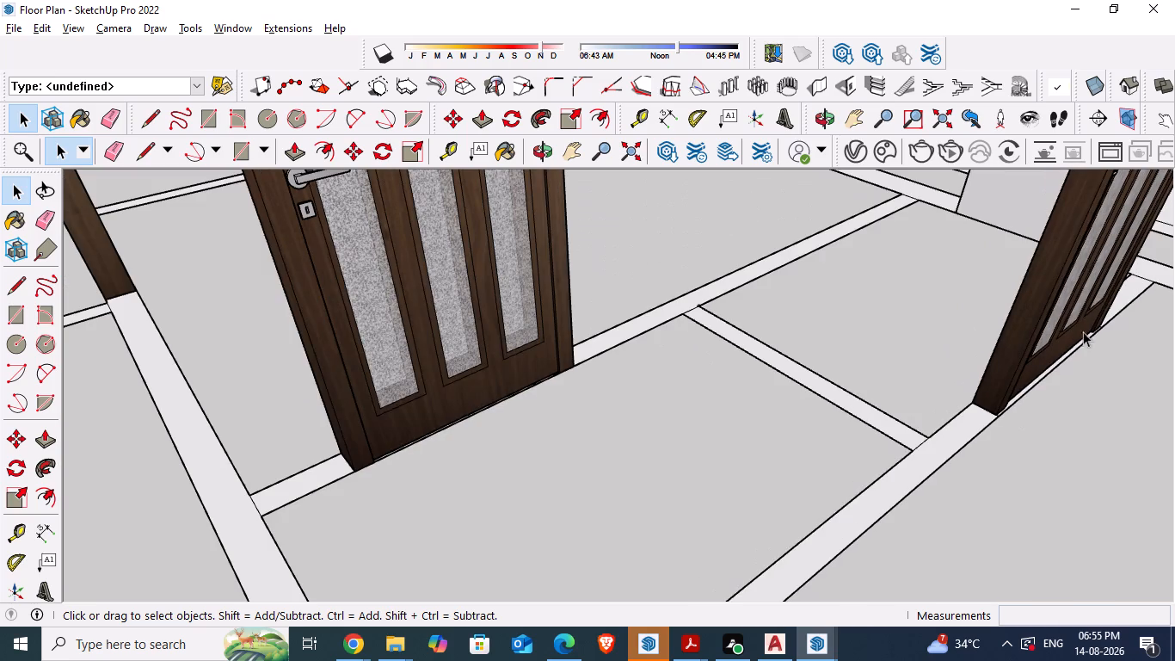
Scale the door copy's thickness along the green axis so its front bottom corner meets the wall strip's edge.
left_click(1104, 214)
scroll(1023, 274, "down", 3)
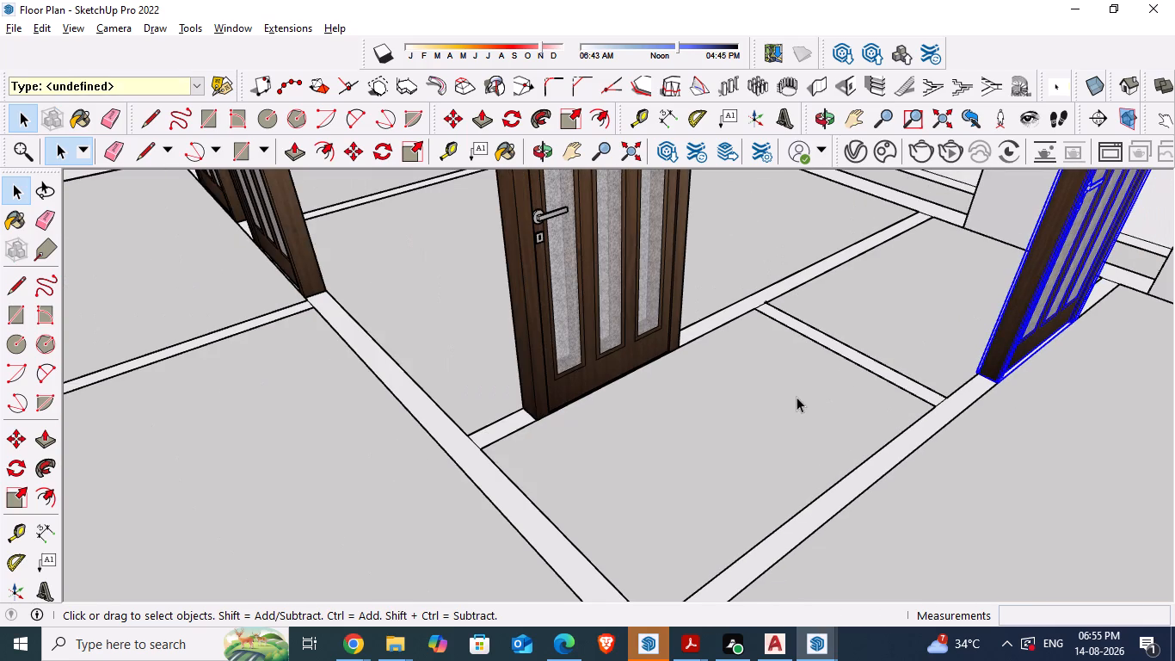
scroll(667, 417, "down", 4)
scroll(785, 368, "up", 2)
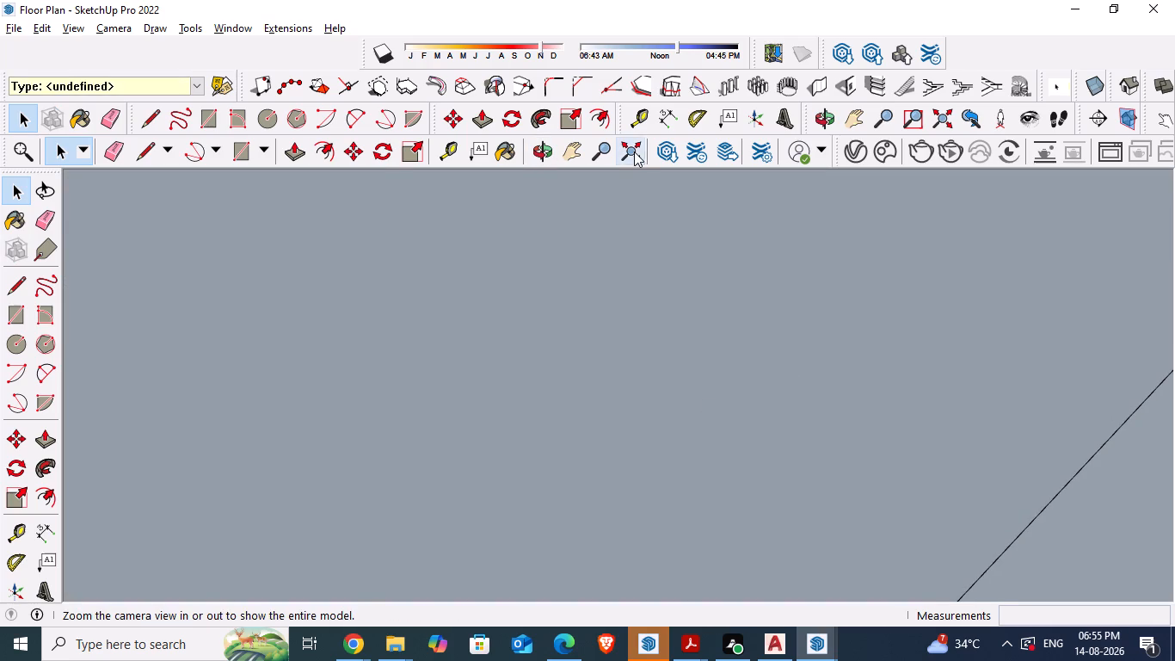
left_click(629, 150)
scroll(557, 284, "up", 6)
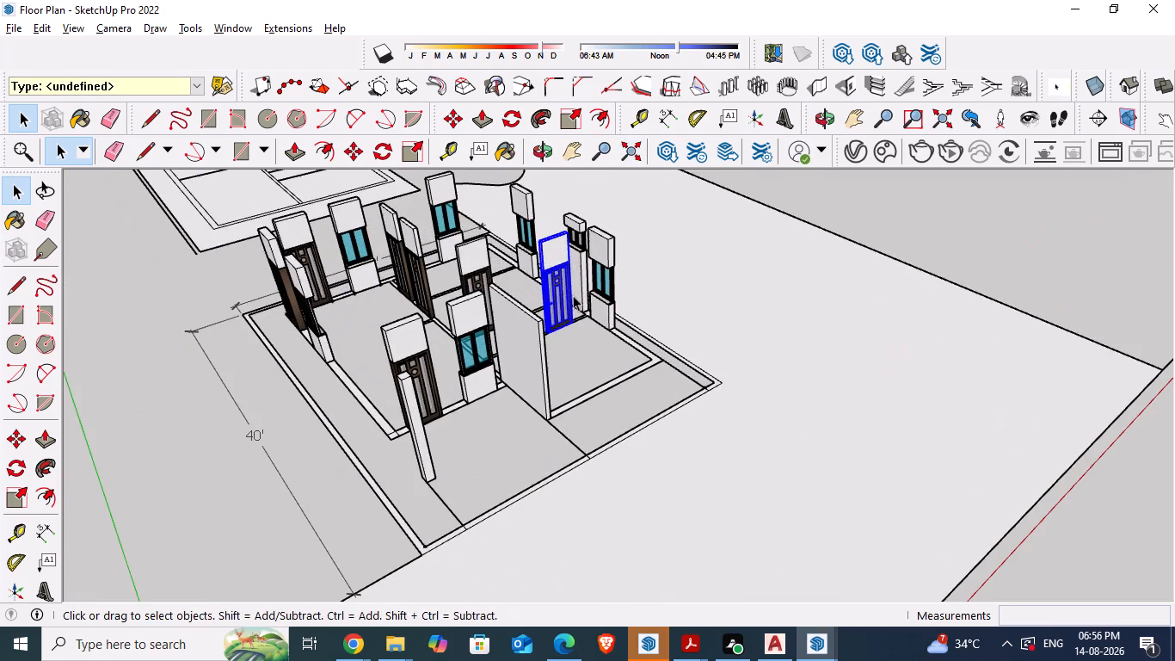
scroll(573, 295, "up", 10)
key("s")
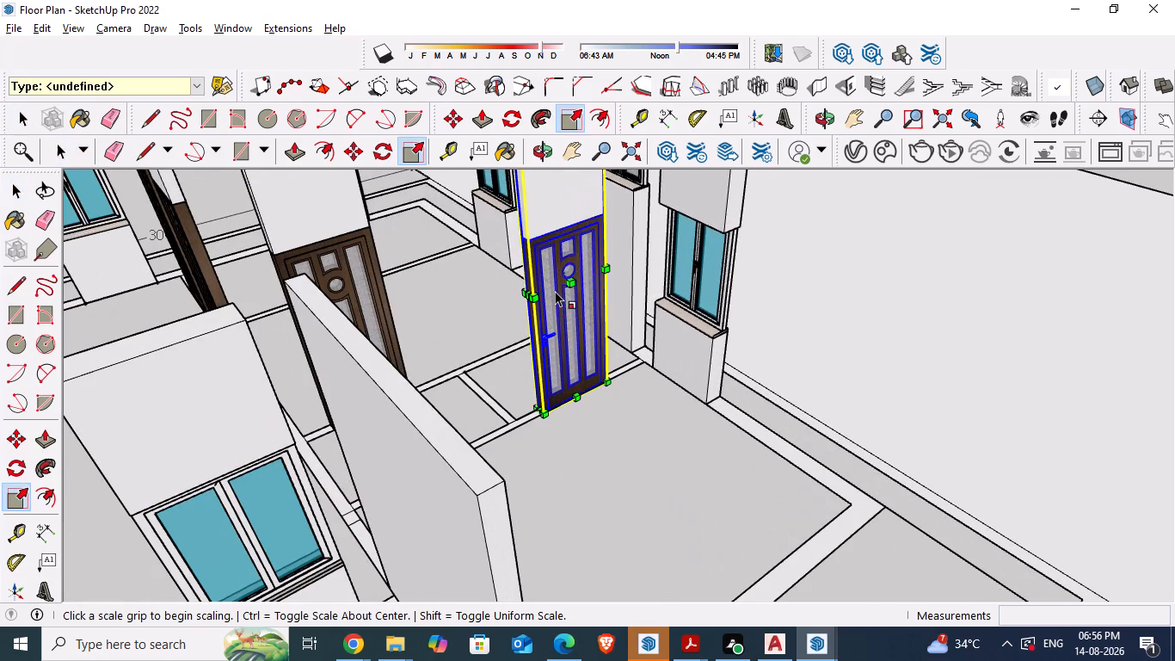
scroll(570, 306, "up", 2)
left_click_drag(577, 278, 522, 445)
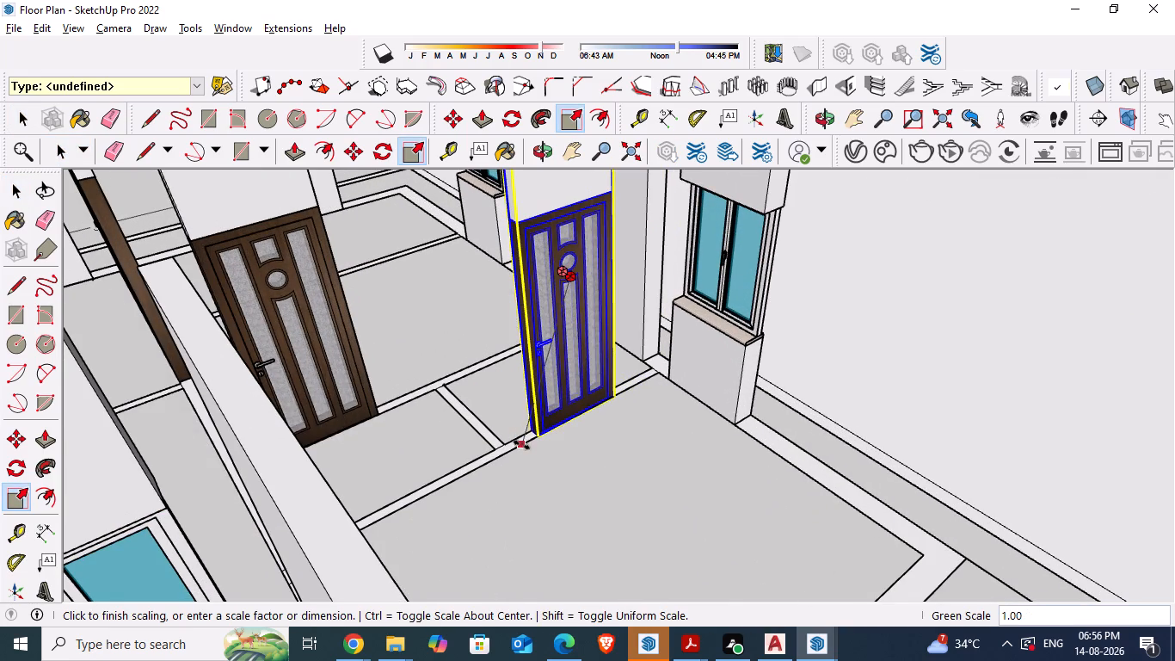
left_click_drag(522, 445, 523, 448)
scroll(523, 448, "up", 13)
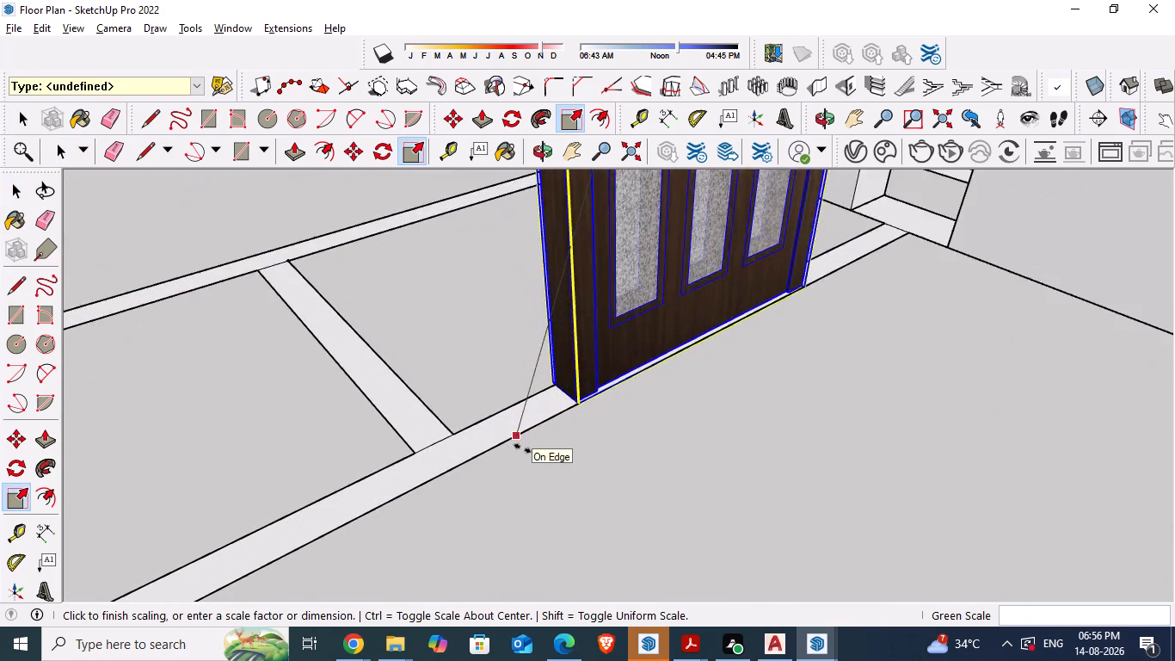
left_click_drag(523, 448, 532, 422)
scroll(523, 448, "up", 6)
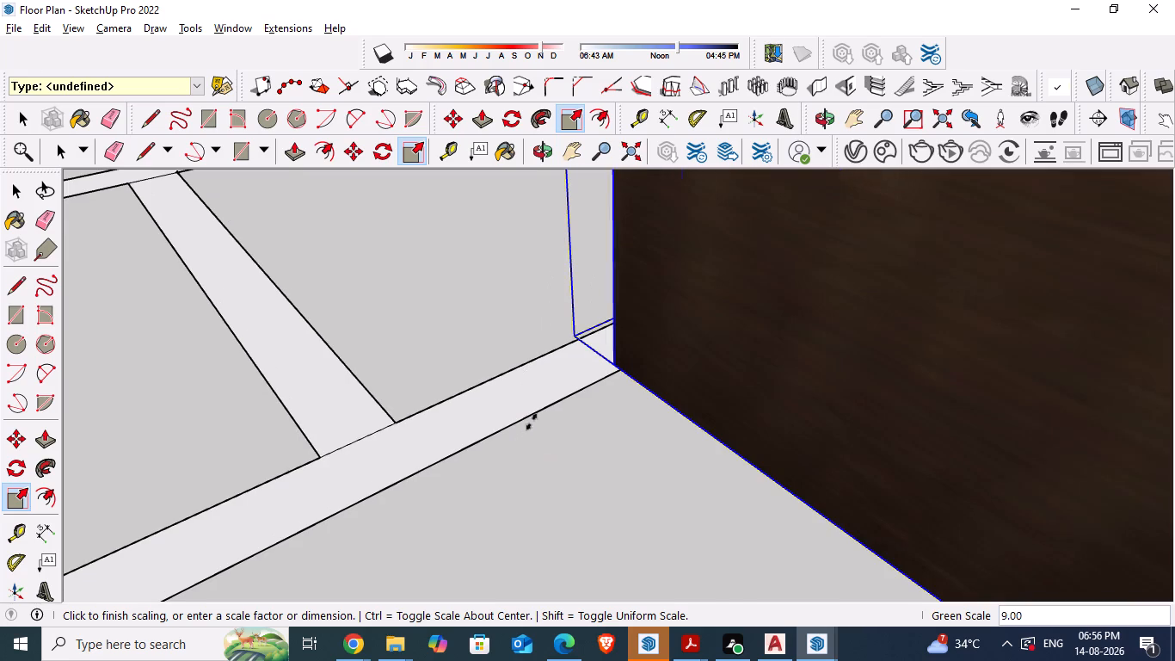
left_click_drag(532, 422, 624, 374)
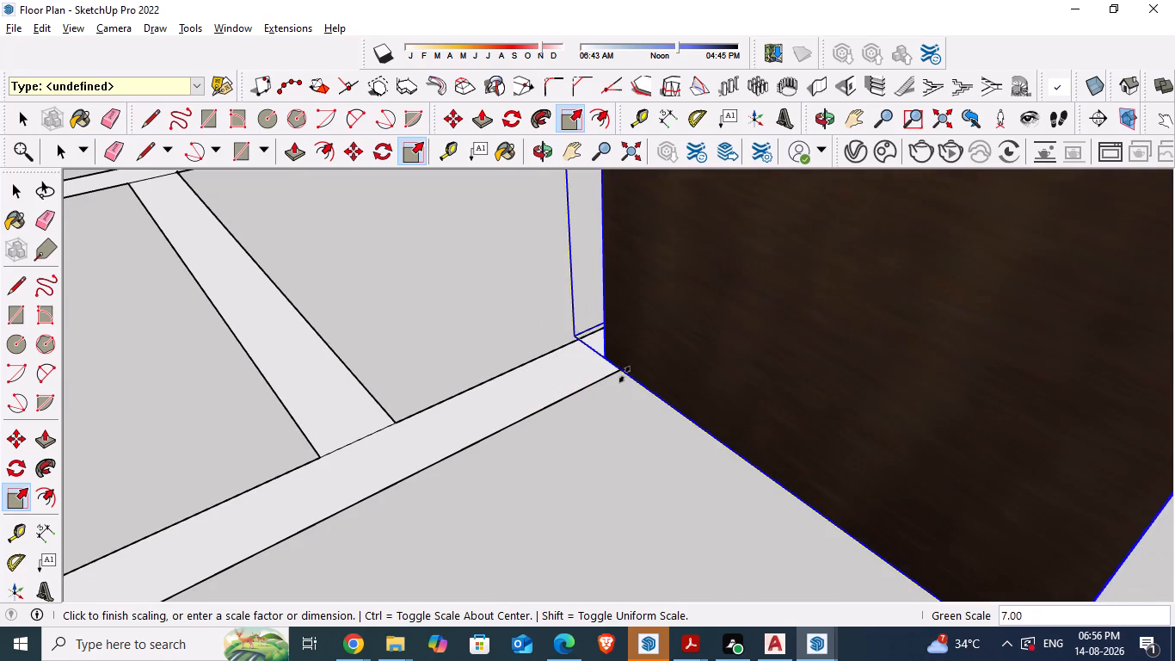
left_click_drag(624, 374, 619, 372)
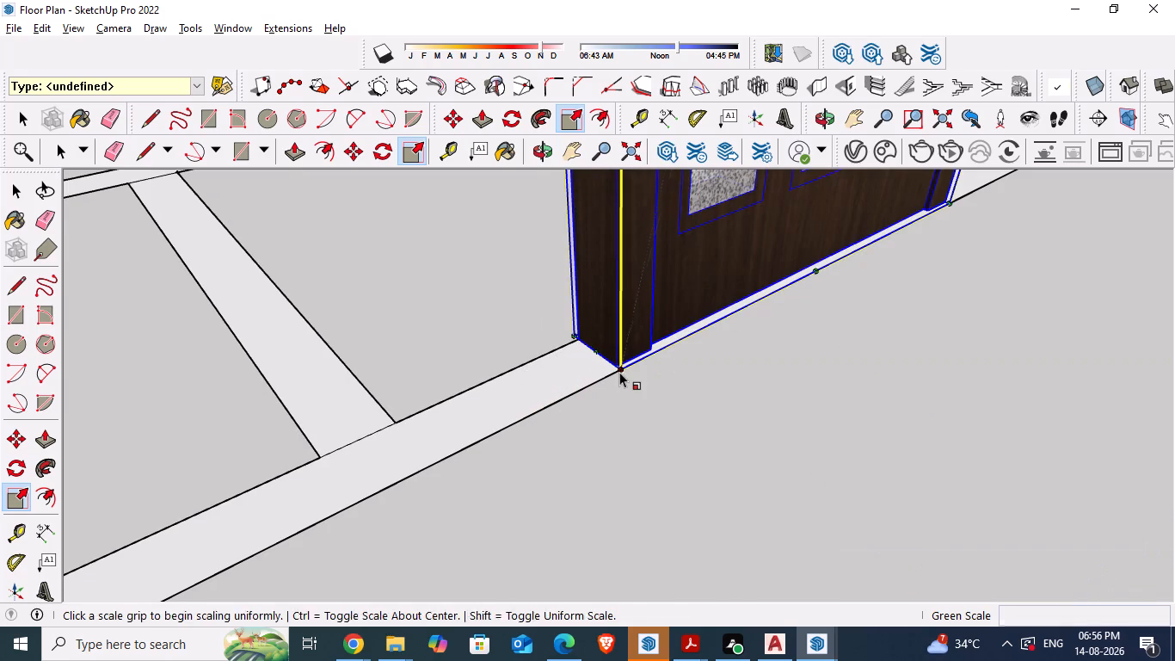
left_click(619, 372)
key("space")
left_click(724, 387)
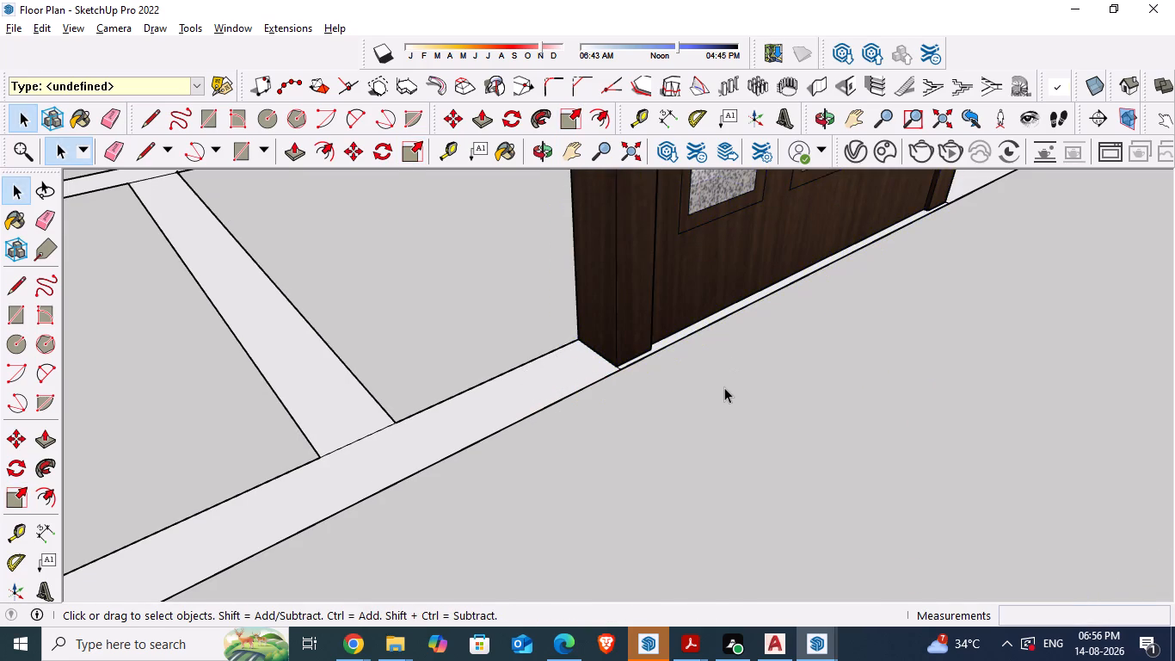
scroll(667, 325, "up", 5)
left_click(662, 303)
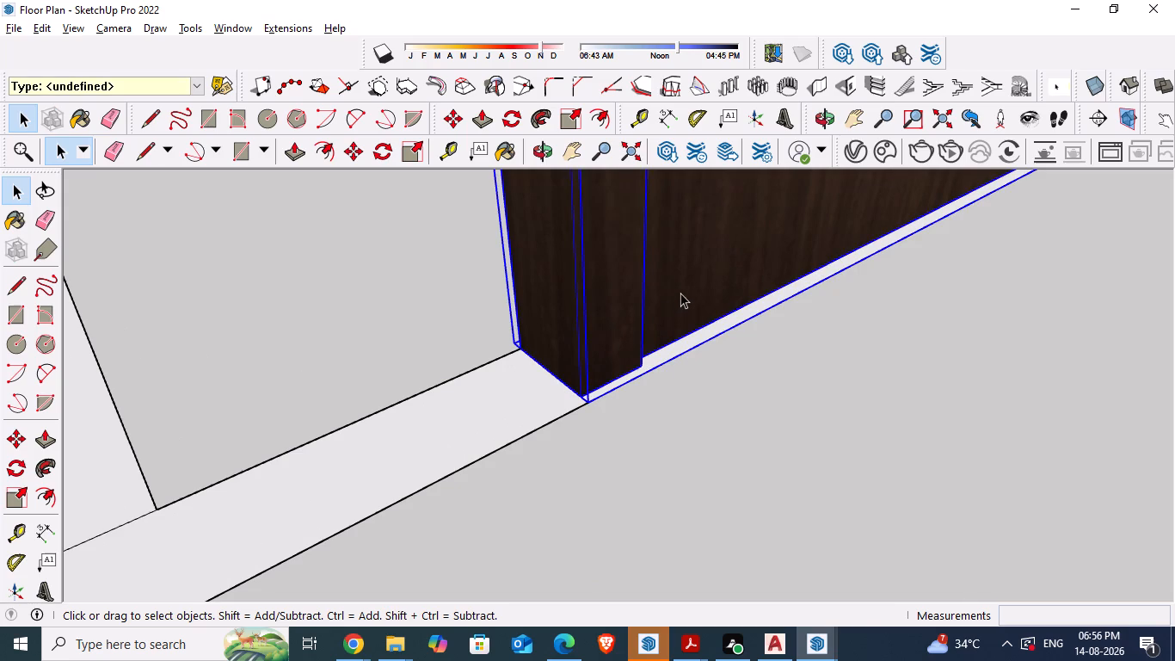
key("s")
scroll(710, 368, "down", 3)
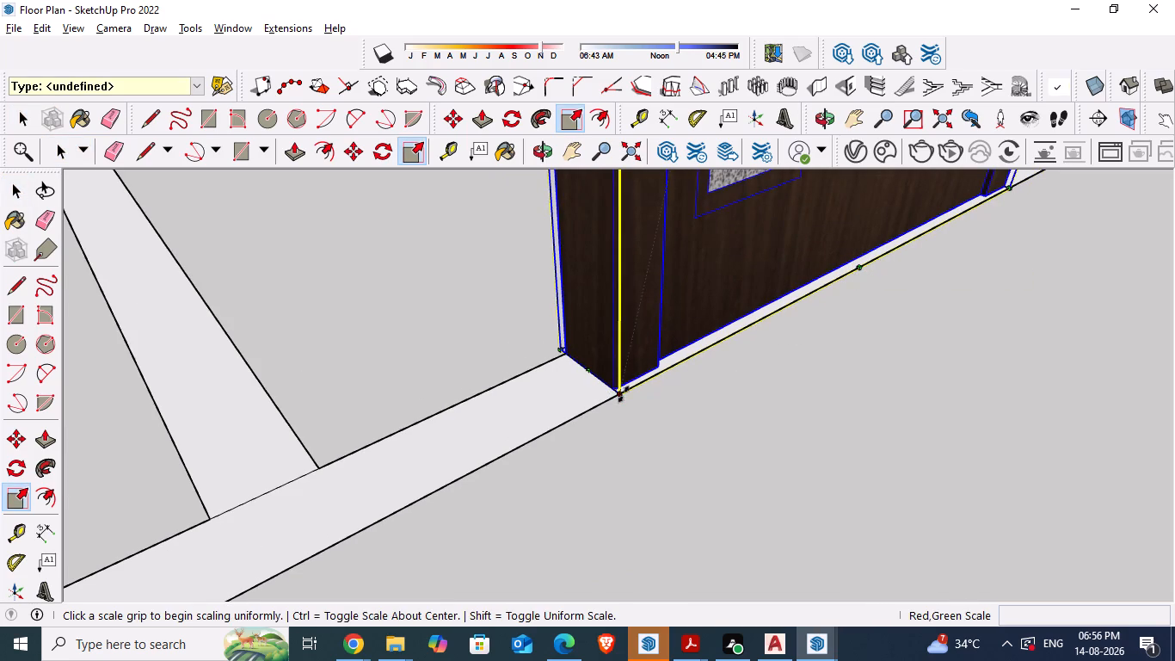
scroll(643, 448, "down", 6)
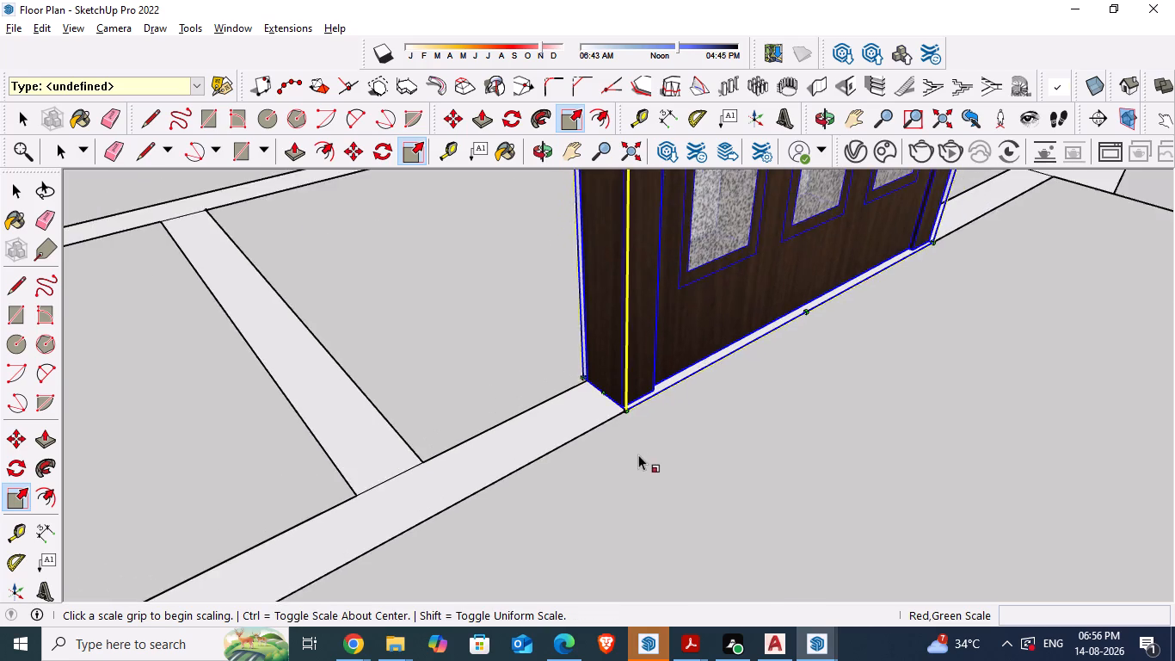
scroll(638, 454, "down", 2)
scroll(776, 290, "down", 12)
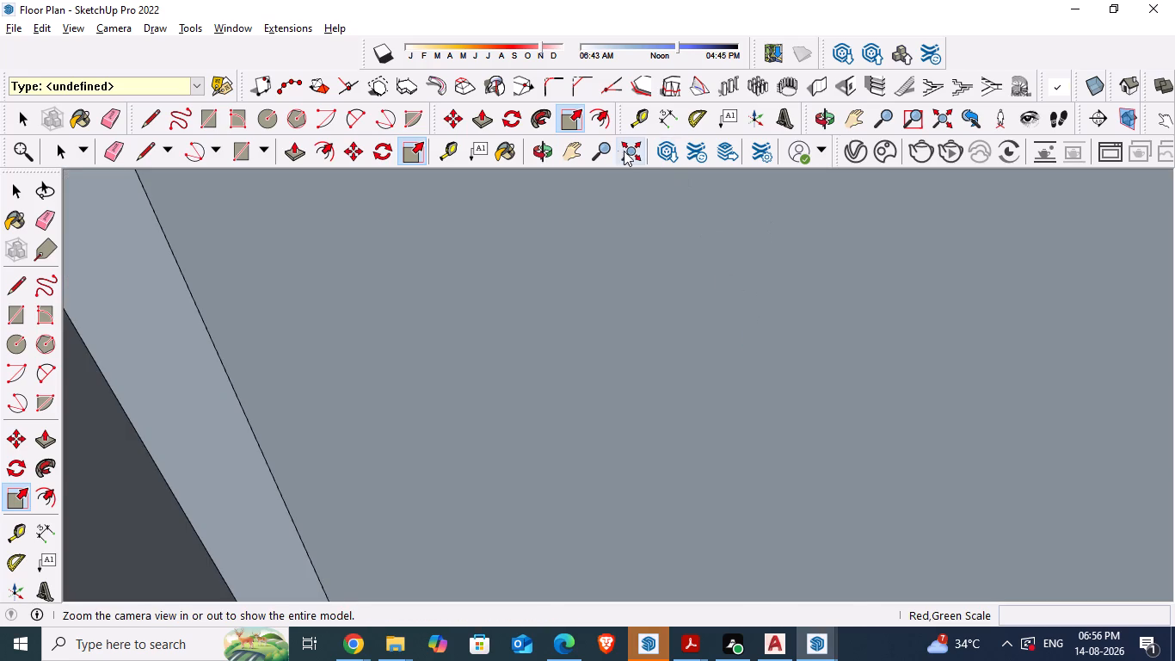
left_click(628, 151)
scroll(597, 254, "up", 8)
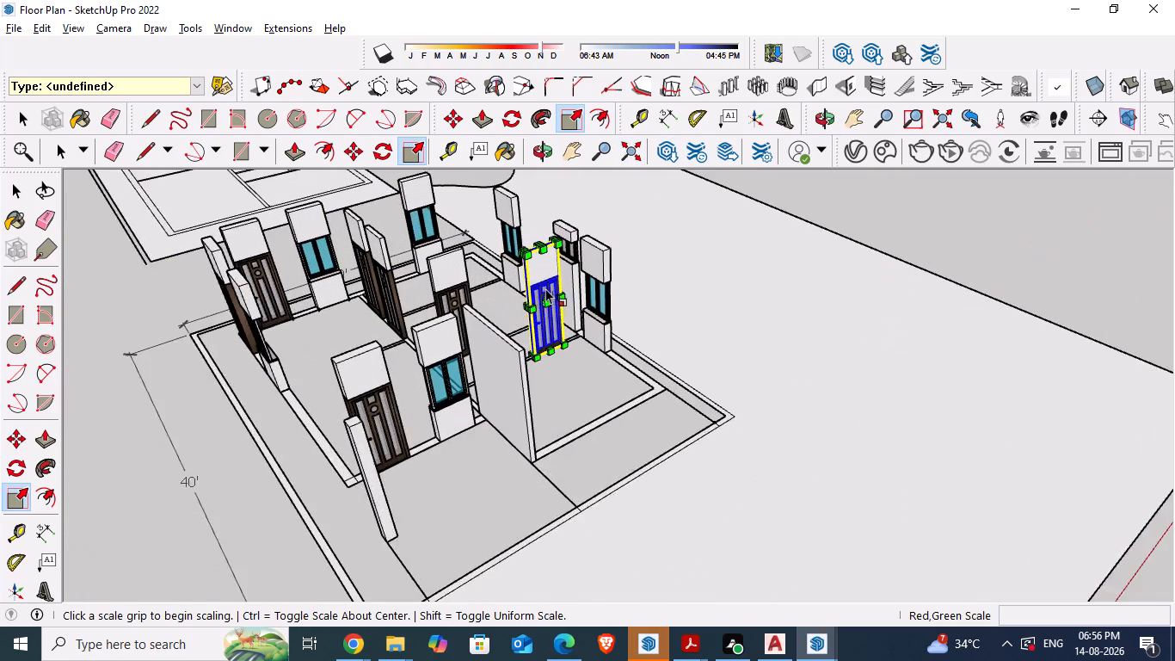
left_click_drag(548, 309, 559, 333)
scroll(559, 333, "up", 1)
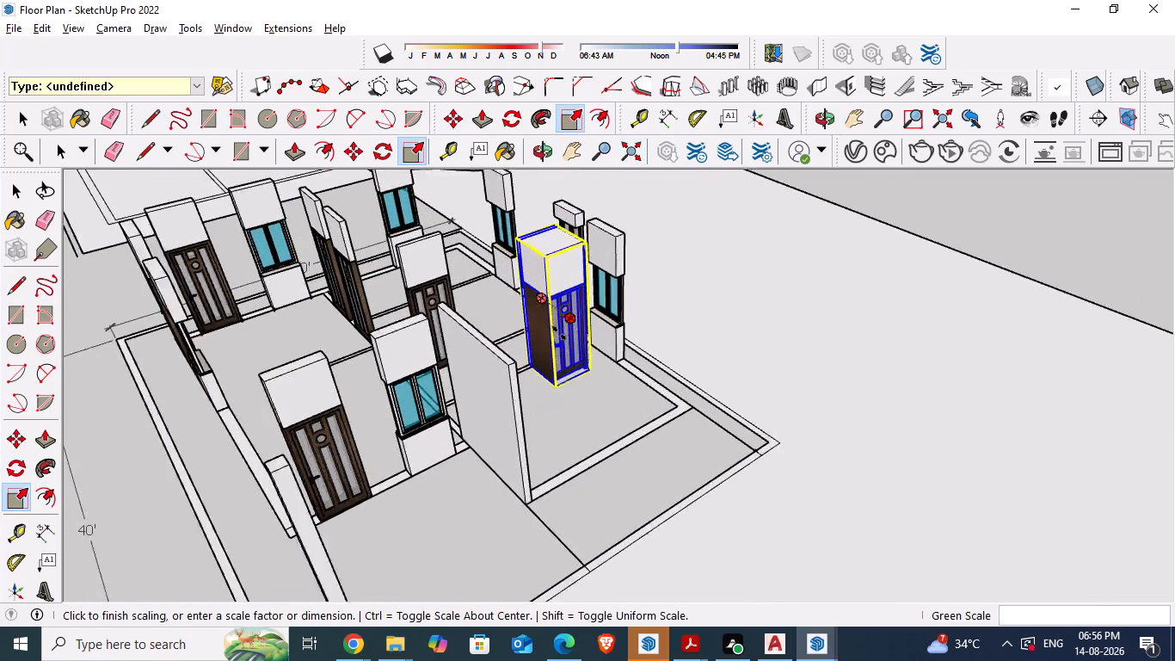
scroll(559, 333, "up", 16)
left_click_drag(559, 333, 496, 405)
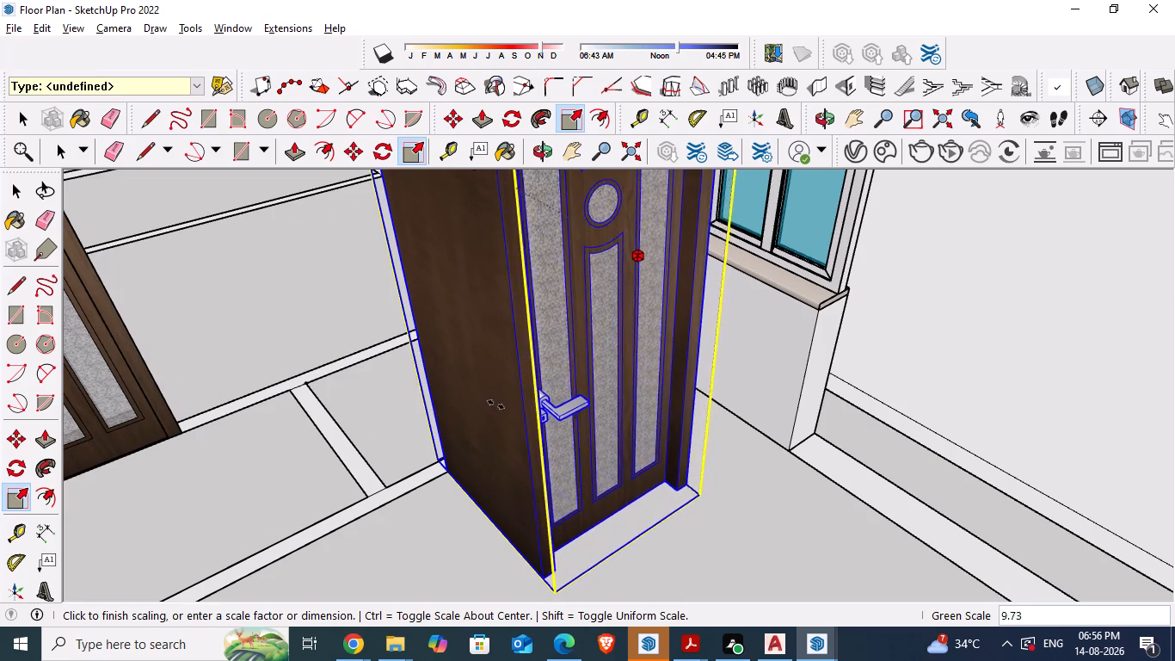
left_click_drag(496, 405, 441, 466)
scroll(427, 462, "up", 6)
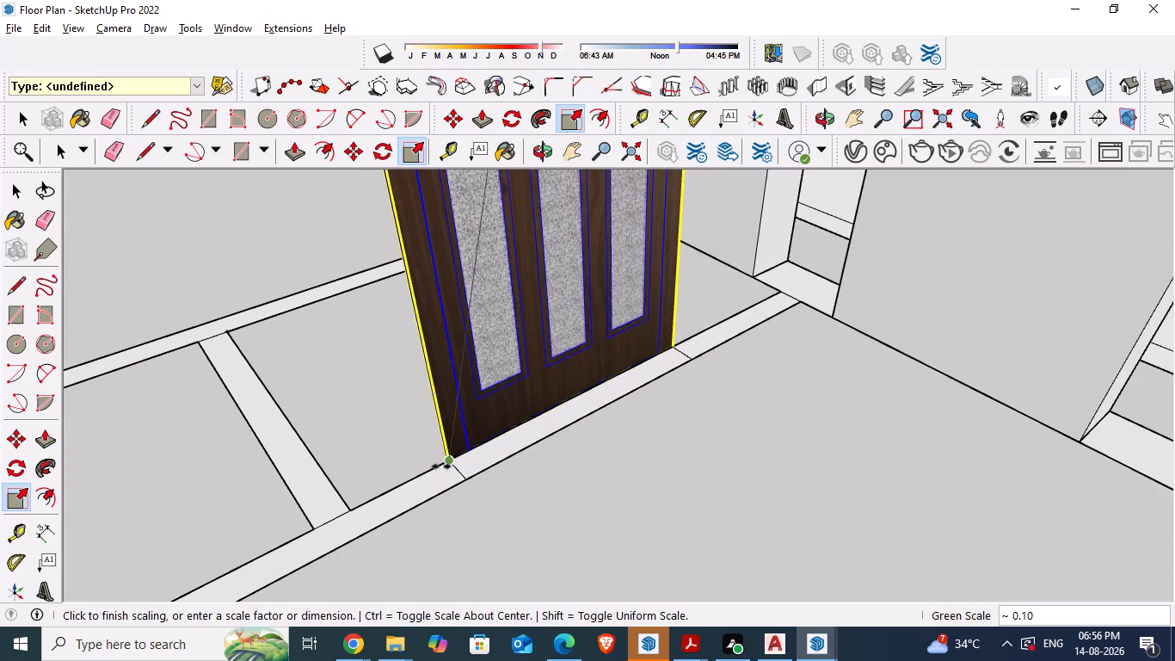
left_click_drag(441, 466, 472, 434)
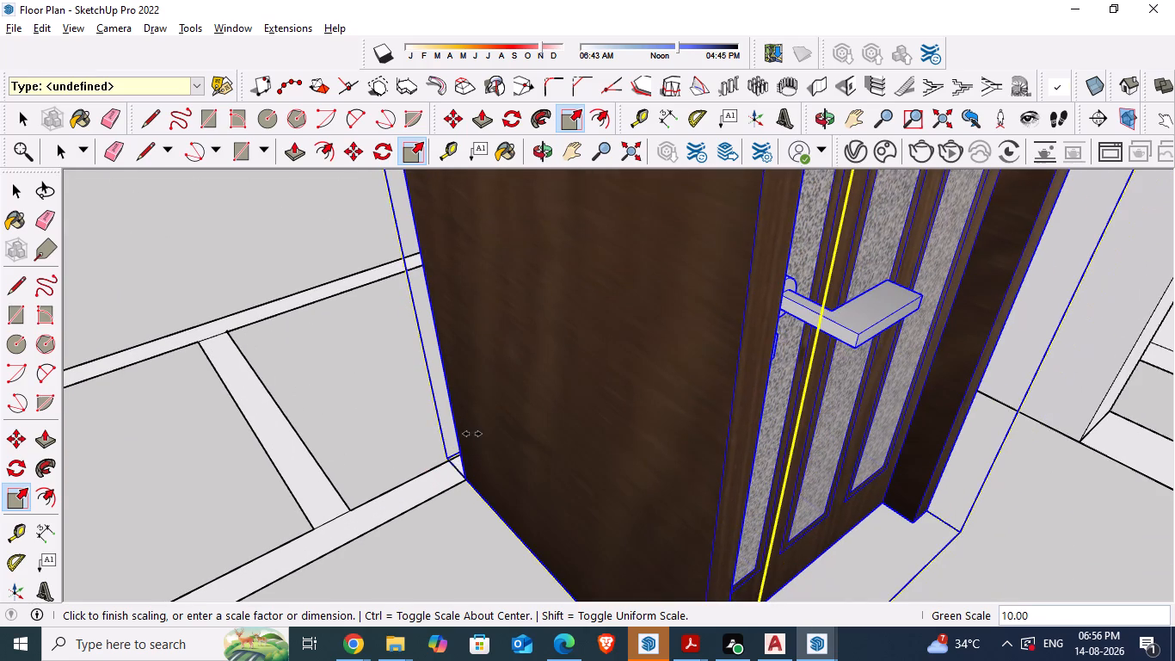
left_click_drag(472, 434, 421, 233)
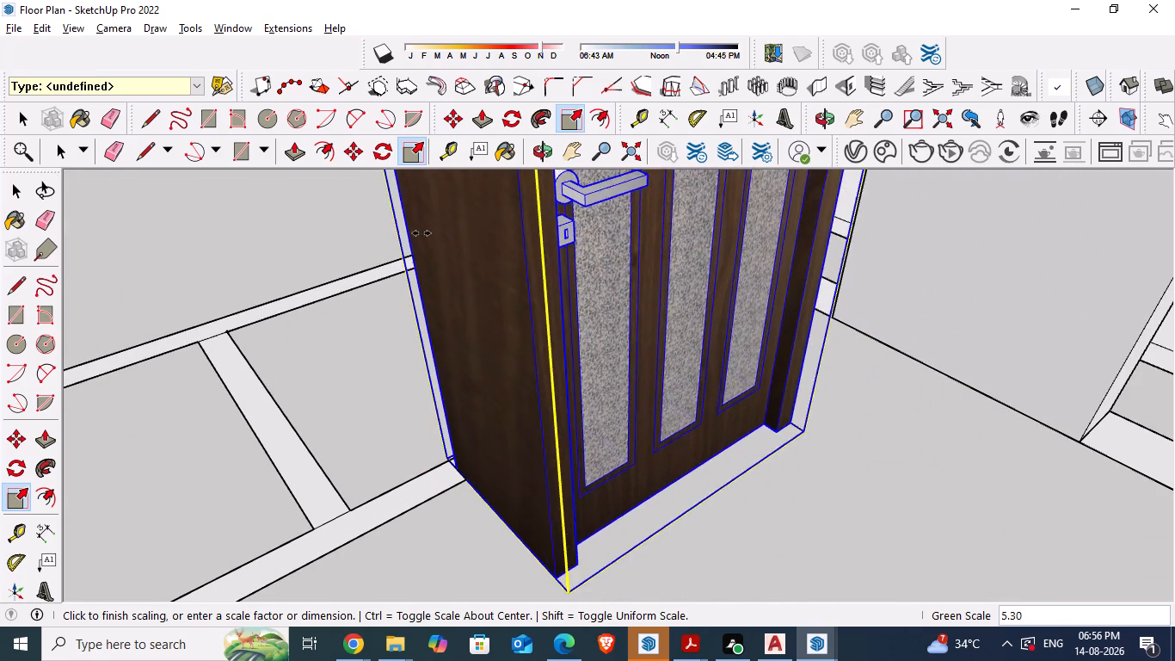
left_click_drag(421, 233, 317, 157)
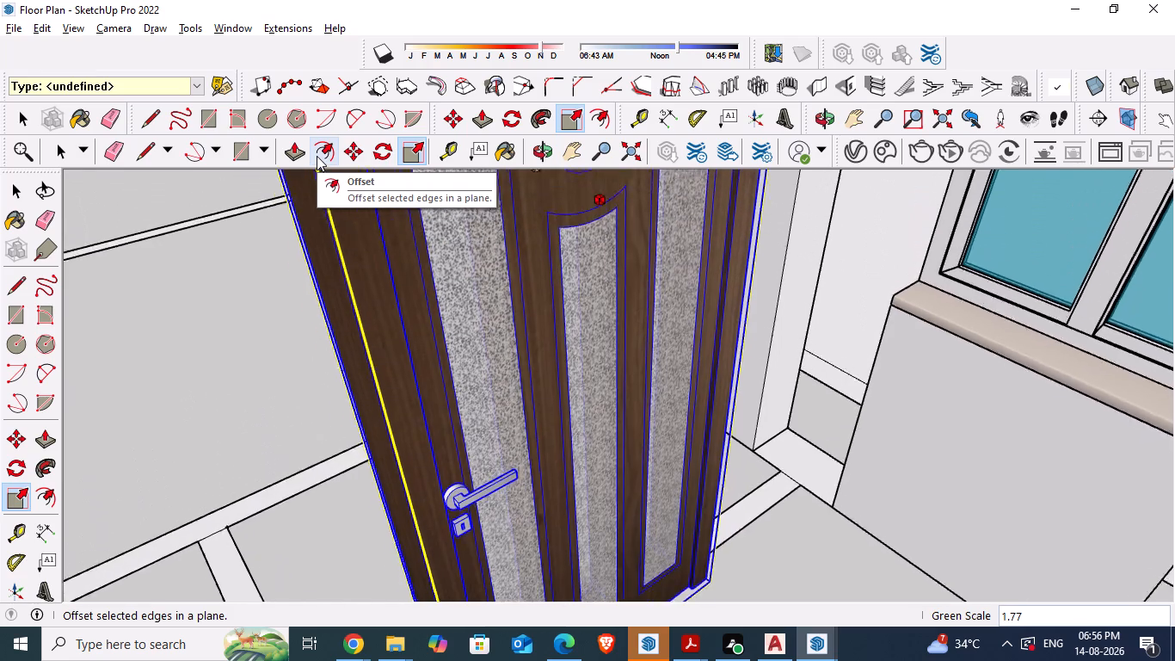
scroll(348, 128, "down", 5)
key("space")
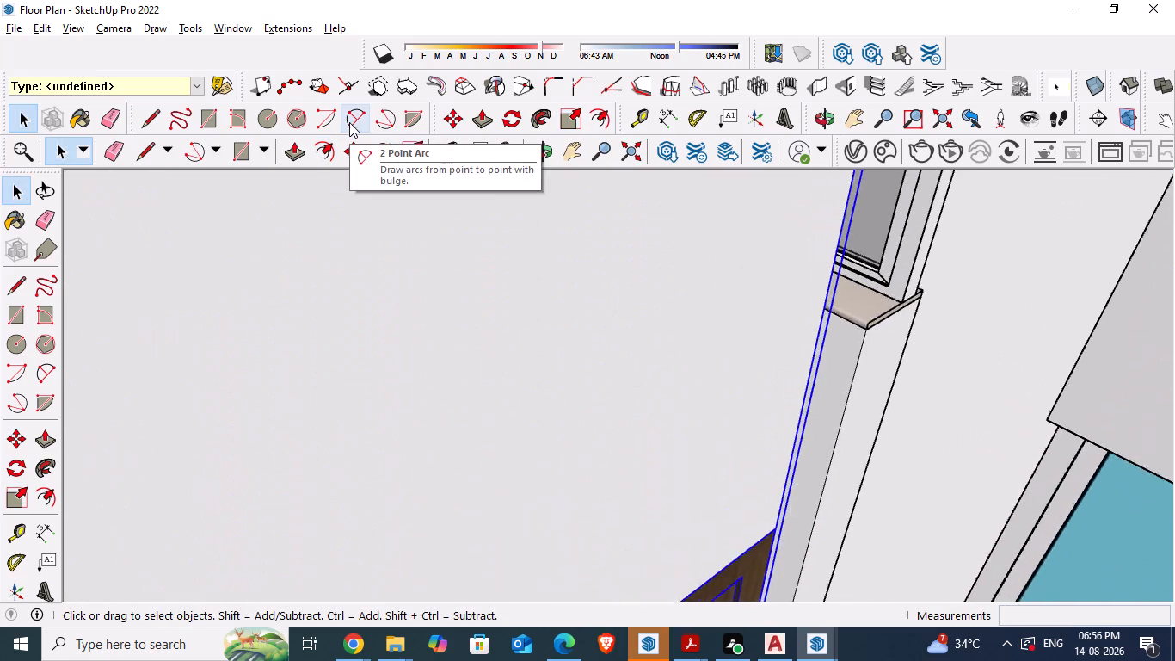
Undo the last change made to the door copy standing on the wall strip.
scroll(523, 161, "down", 6)
left_click(533, 166)
scroll(529, 200, "down", 1)
left_click(532, 203)
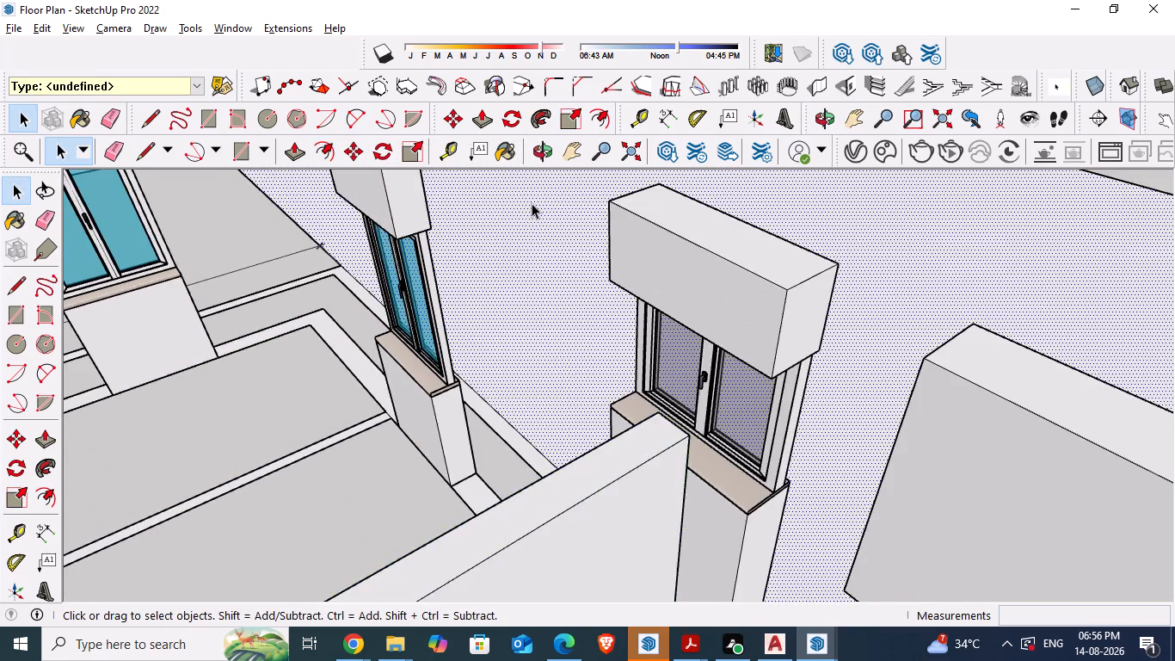
scroll(532, 203, "down", 6)
scroll(510, 410, "up", 20)
scroll(510, 410, "up", 2)
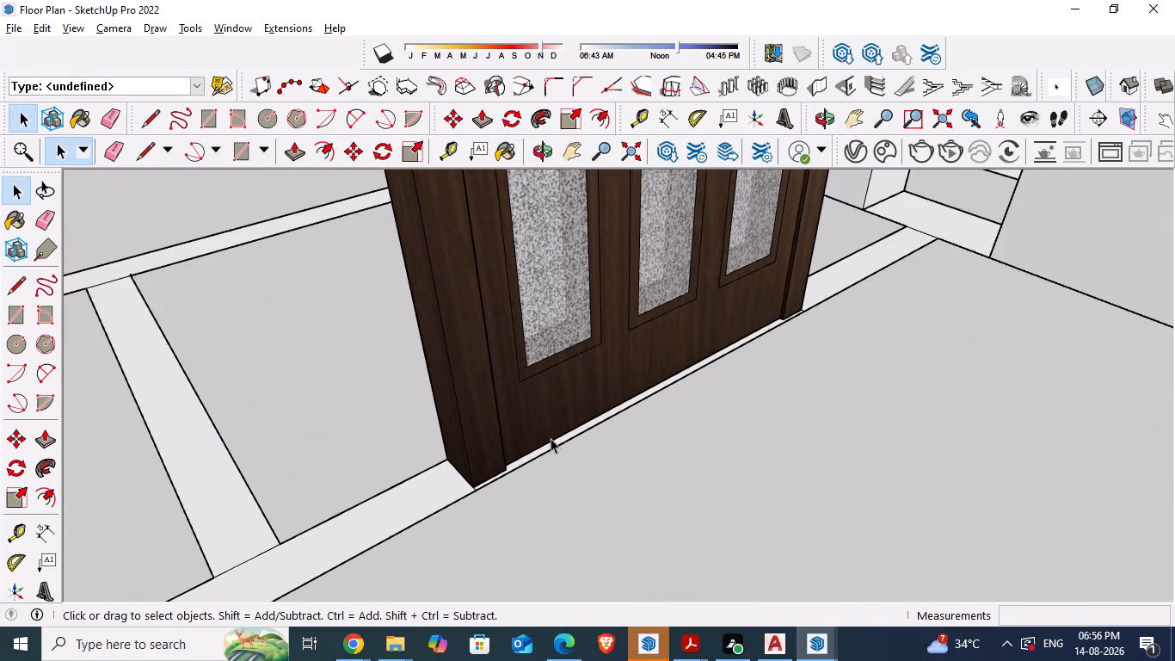
key("ctrl+z")
left_click(603, 494)
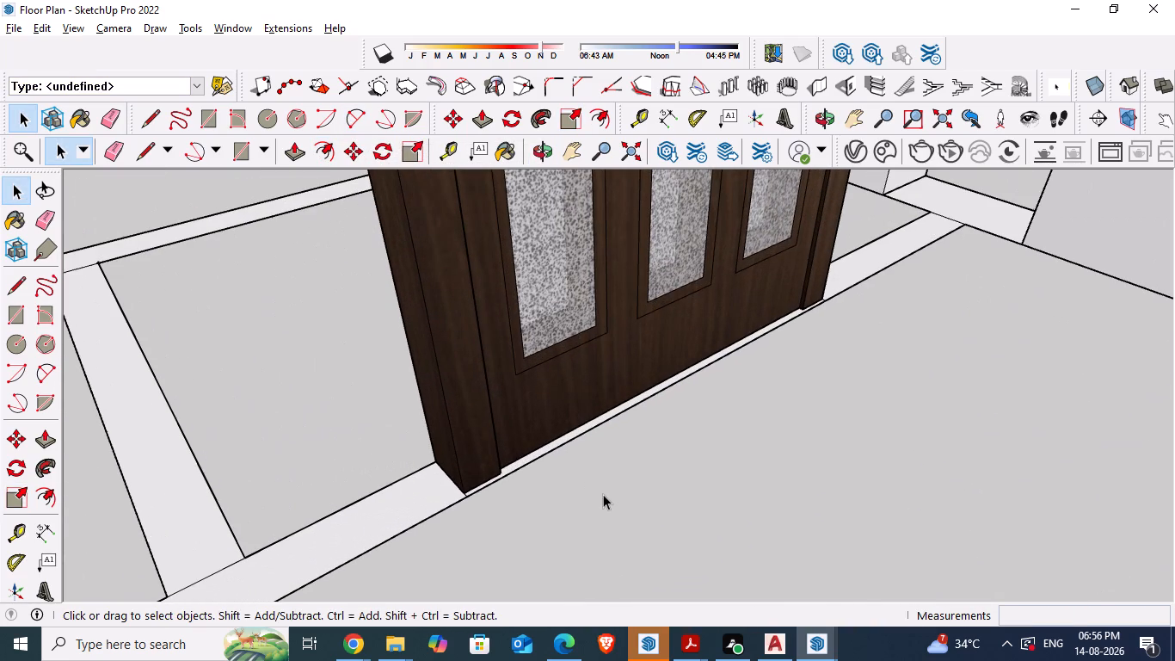
Scale the door copy's thickness along the green axis by about 1.12 so its face meets the wall strip's edge.
middle_click_drag(464, 495, 571, 486)
left_click(594, 415)
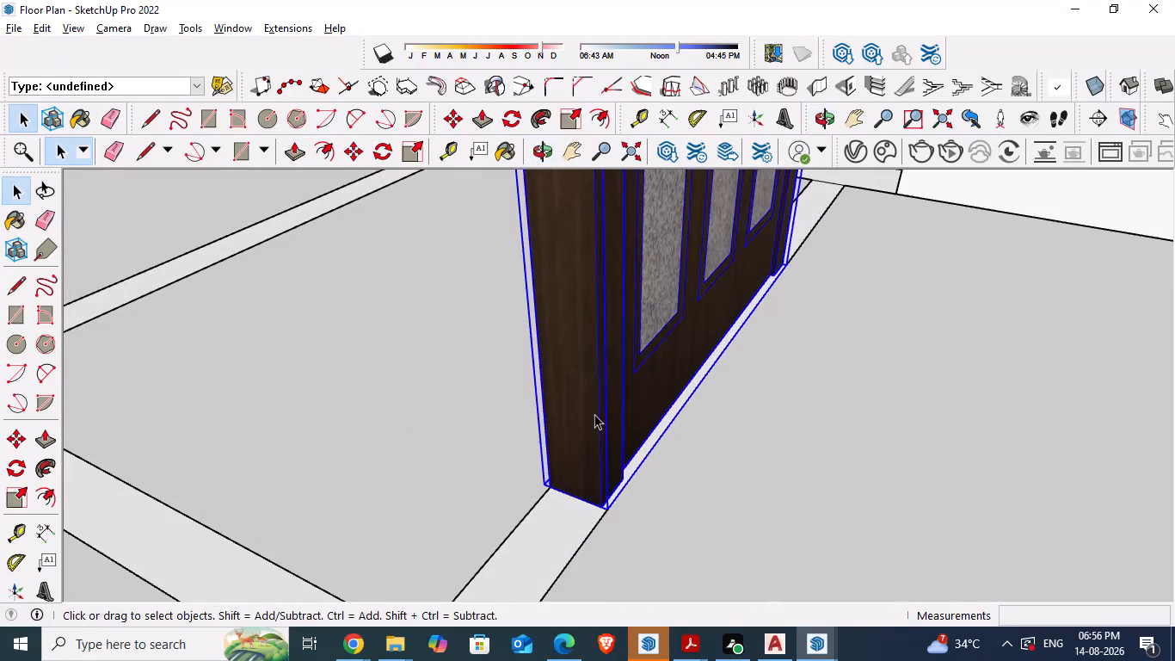
key("s")
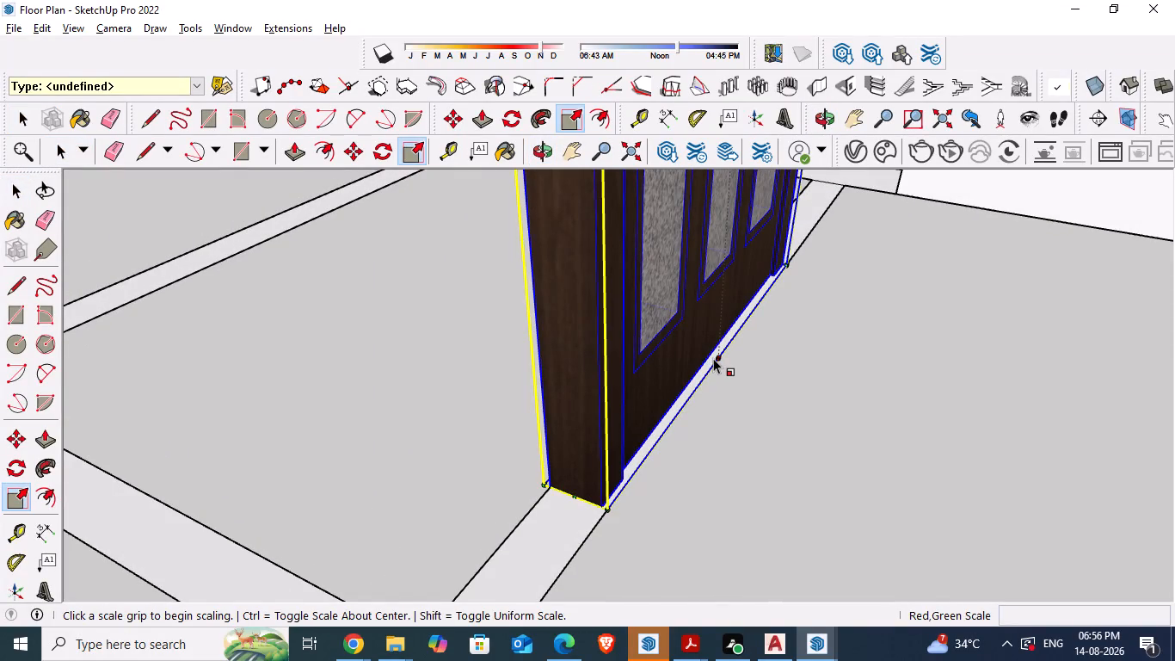
scroll(676, 423, "down", 1)
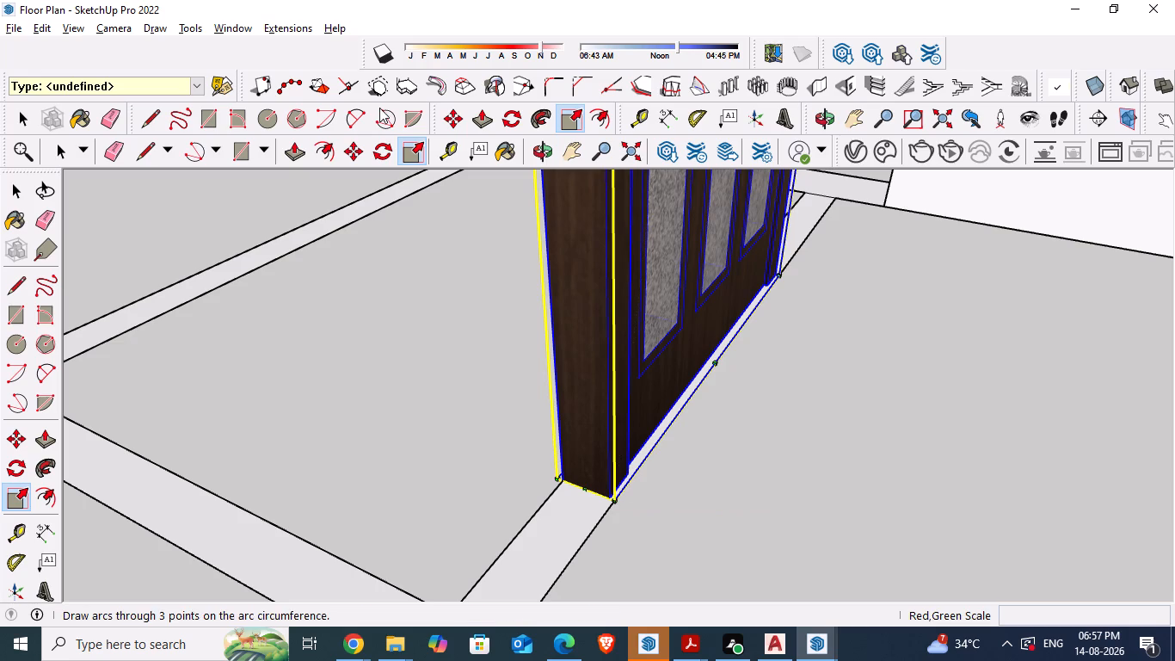
scroll(623, 421, "down", 16)
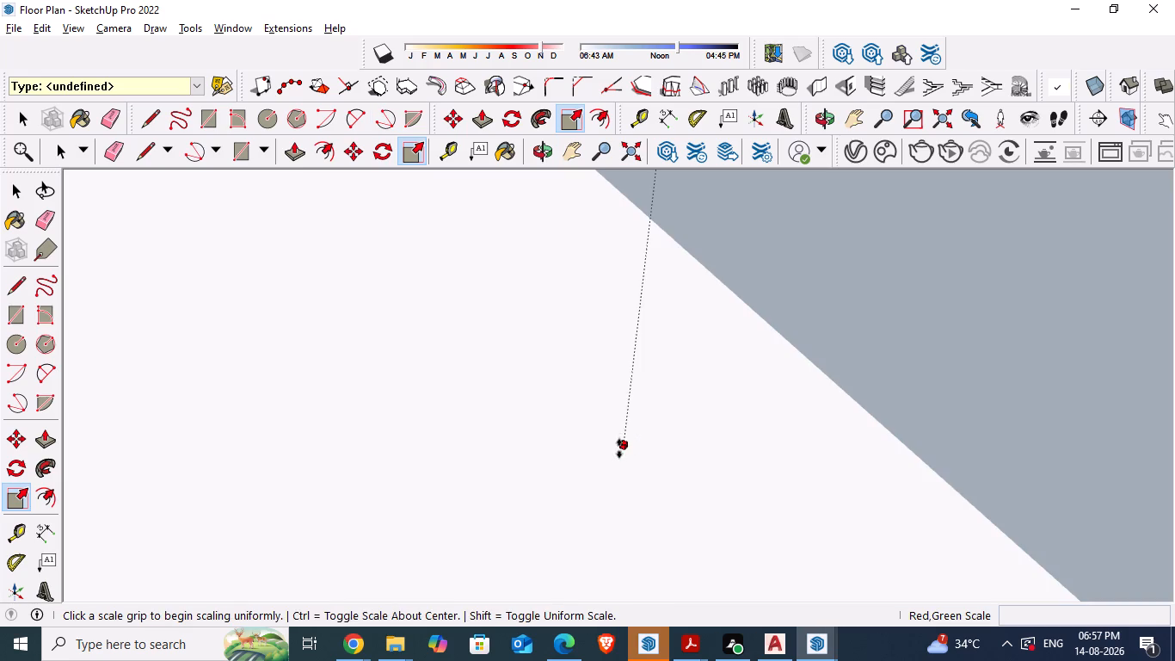
left_click(636, 150)
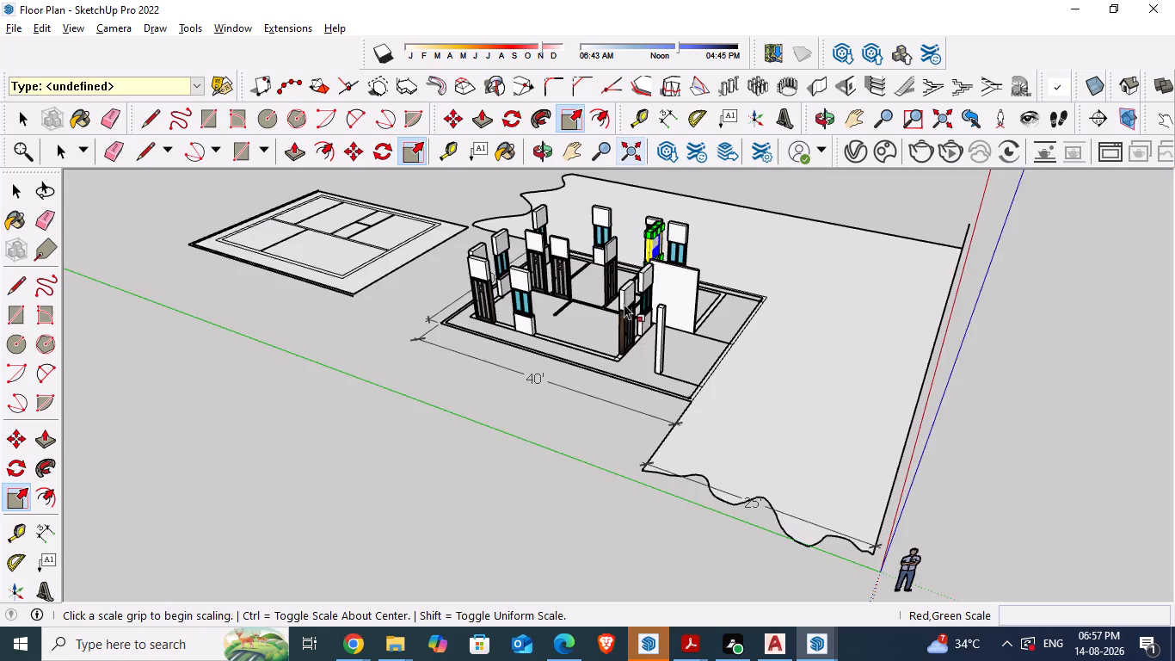
scroll(647, 306, "up", 1)
middle_click_drag(648, 319, 431, 349)
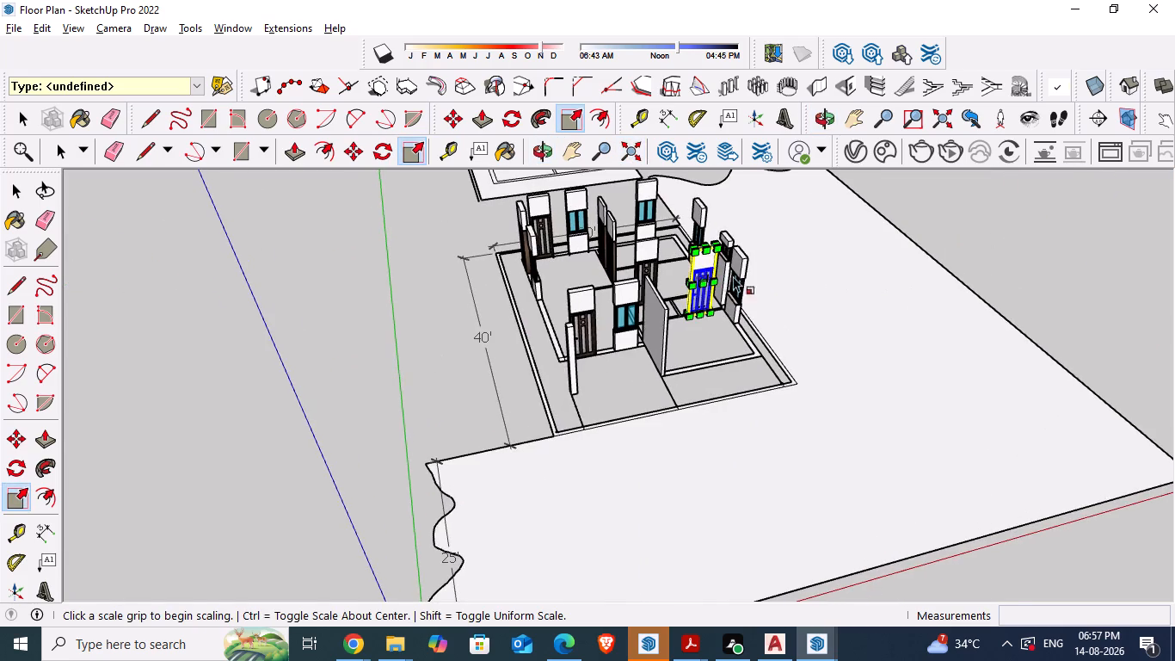
scroll(725, 276, "up", 15)
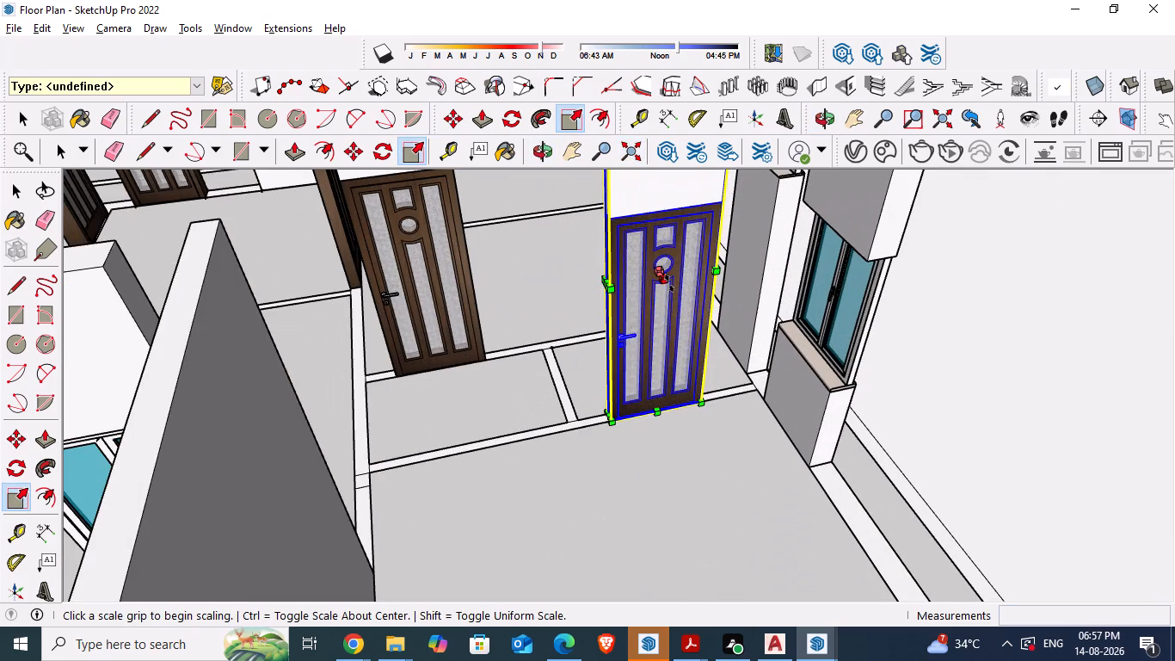
scroll(669, 315, "up", 5)
scroll(681, 442, "up", 4)
scroll(674, 432, "down", 1)
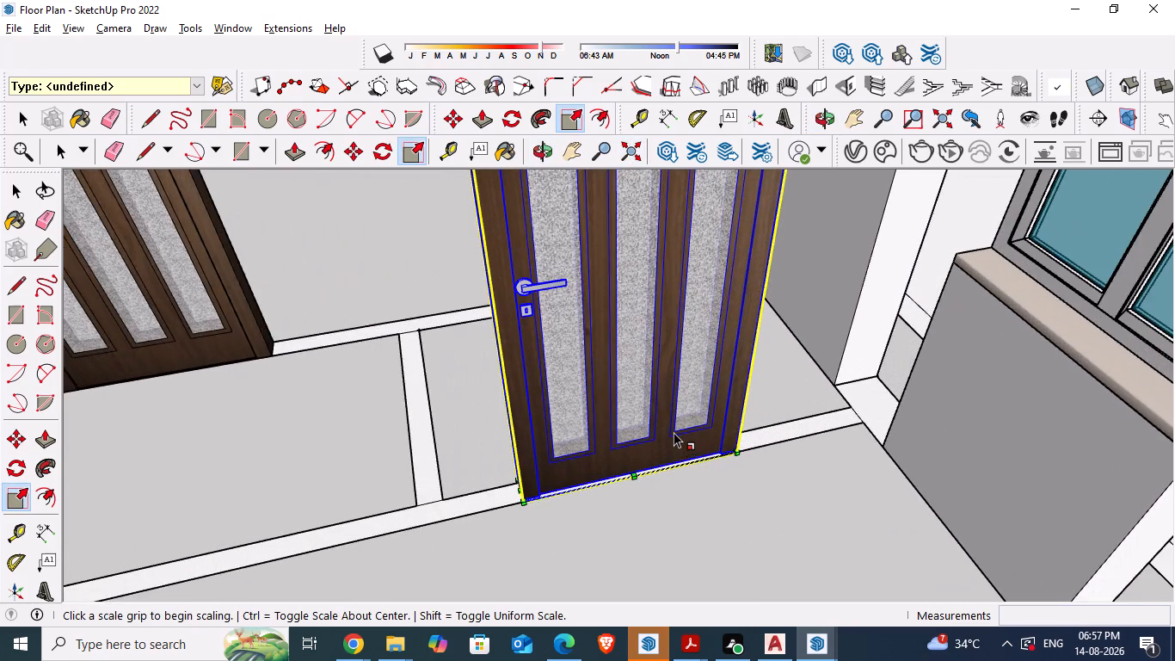
scroll(674, 432, "down", 2)
left_click_drag(653, 208, 643, 222)
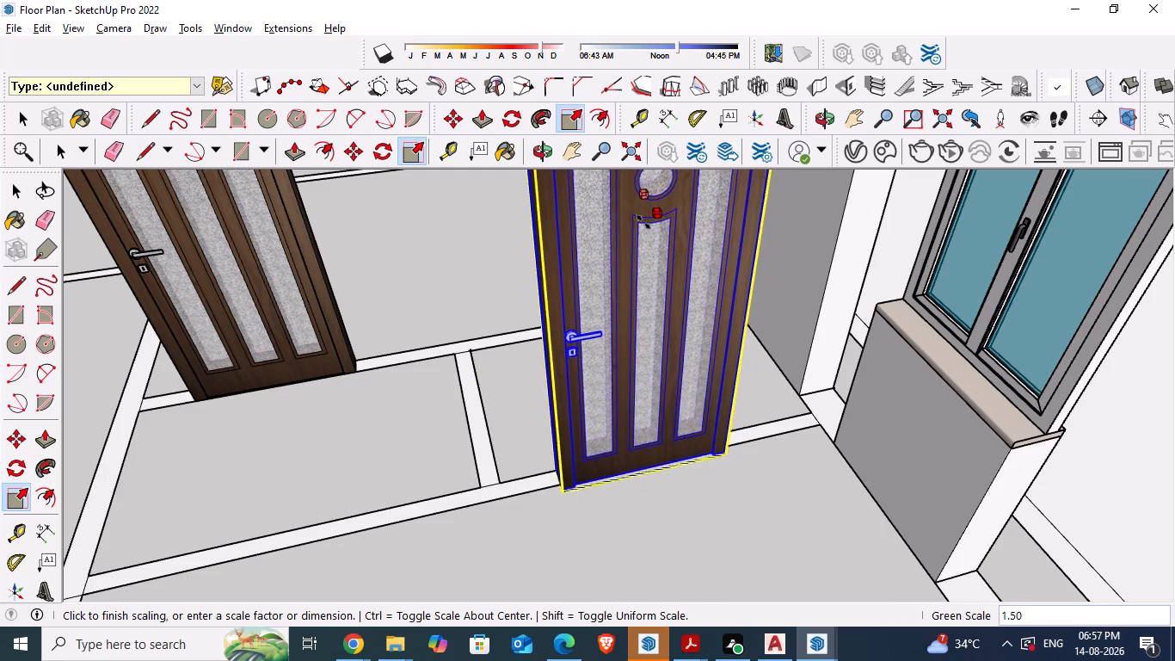
left_click_drag(643, 222, 637, 220)
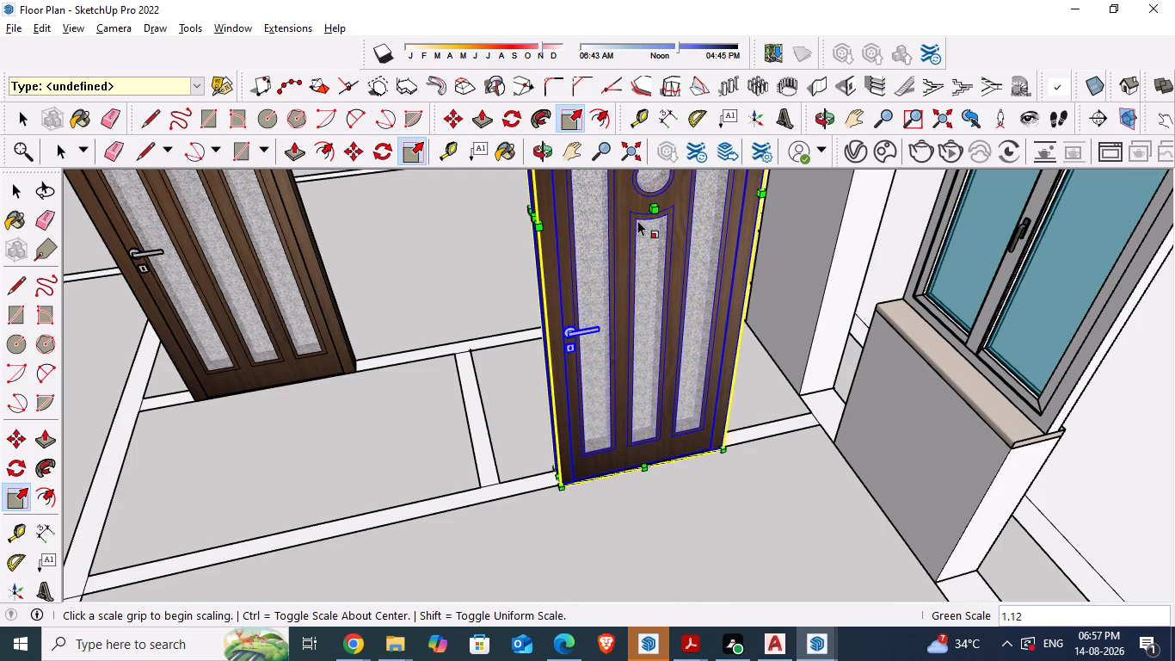
key("space")
left_click(711, 533)
Examine the scaled door copy's base and bottom corner against the wall strip's edge.
scroll(546, 473, "up", 6)
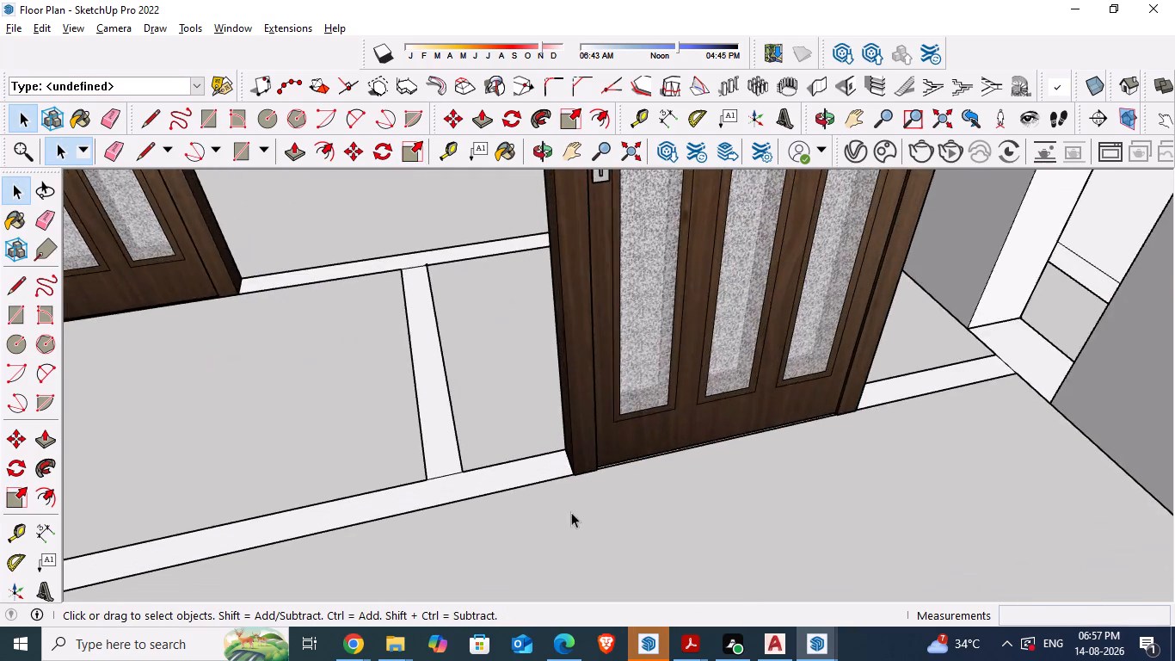
scroll(588, 469, "up", 10)
middle_click_drag(600, 491, 778, 406)
scroll(638, 478, "down", 5)
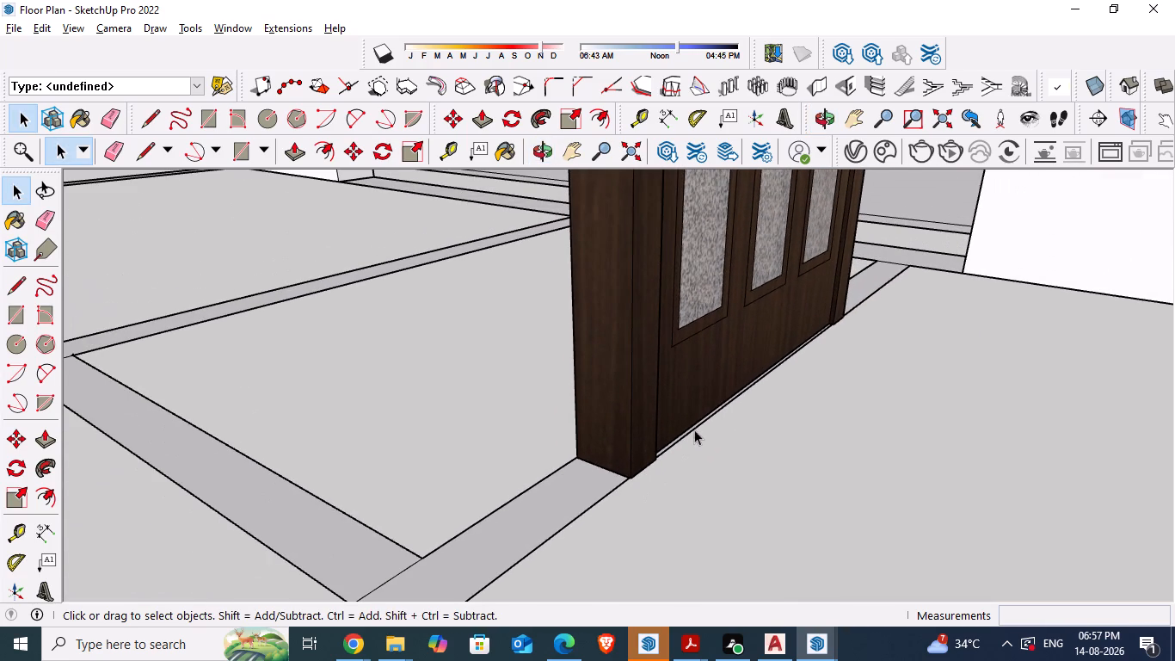
scroll(691, 449, "up", 1)
scroll(680, 484, "down", 4)
key("space")
left_click(744, 497)
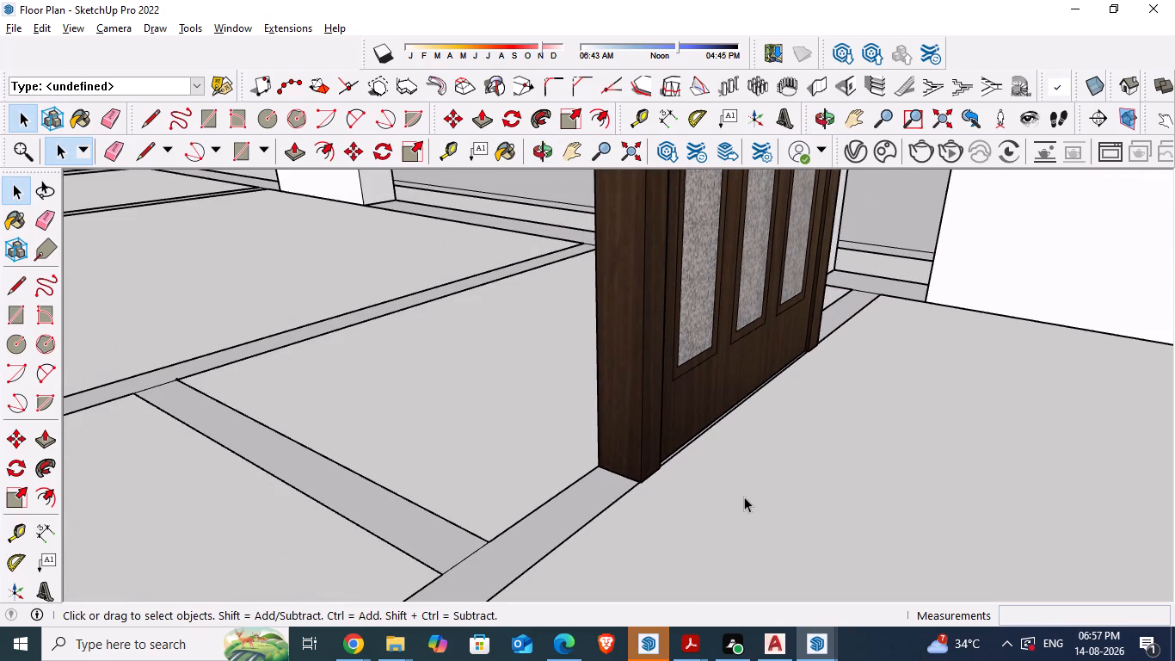
scroll(728, 467, "down", 15)
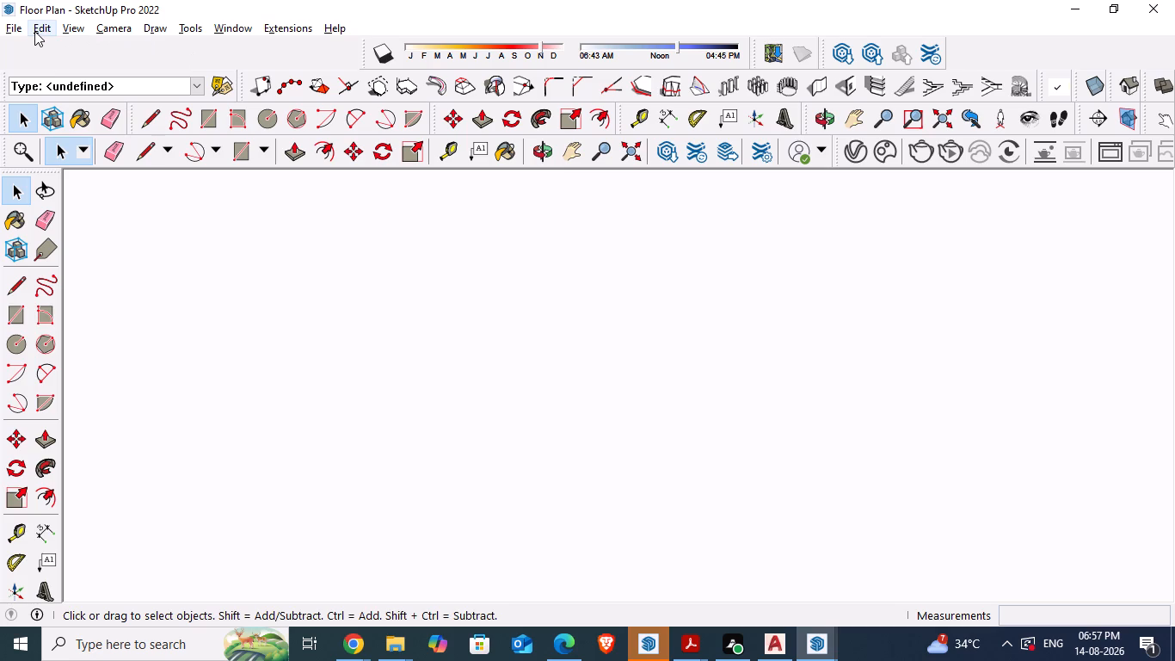
Show the whole model and save the file.
left_click(632, 142)
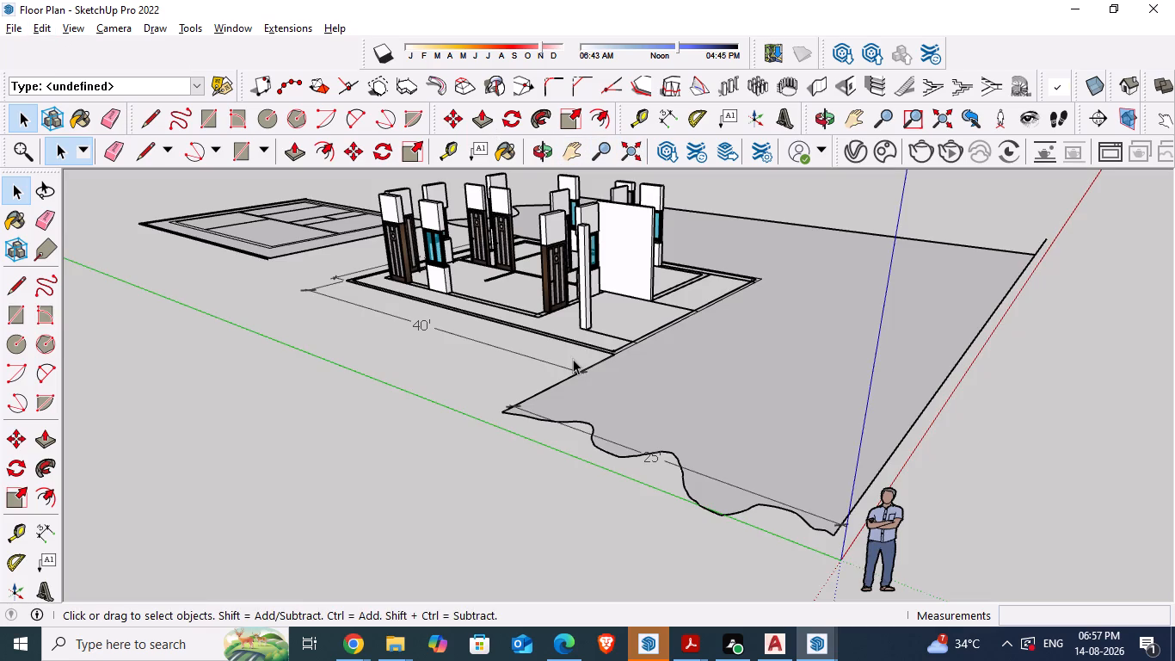
key("ctrl+s")
Delete the 25', 40' and 30' dimensions around the road and house plan.
scroll(557, 355, "down", 2)
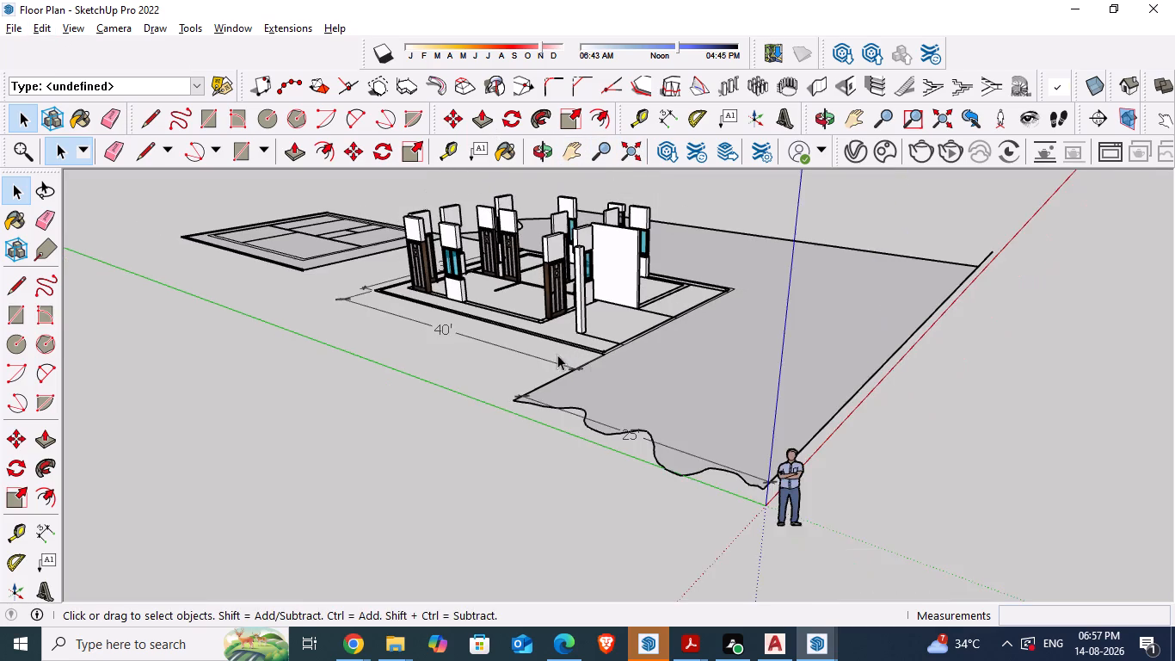
middle_click_drag(668, 375, 392, 428)
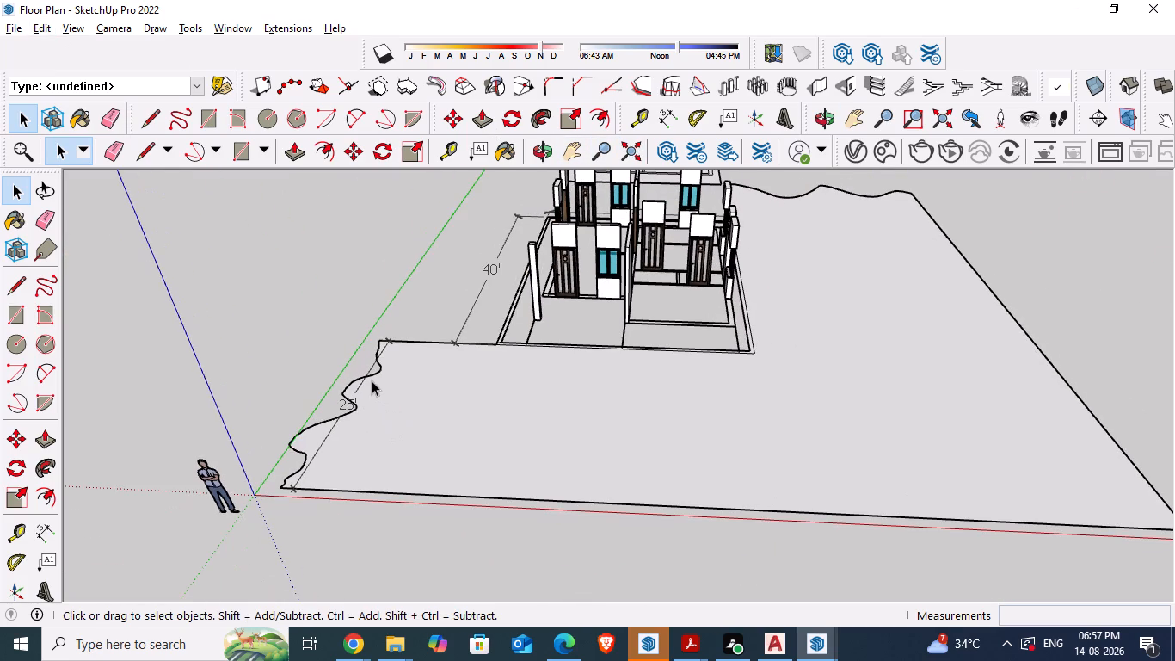
left_click(369, 368)
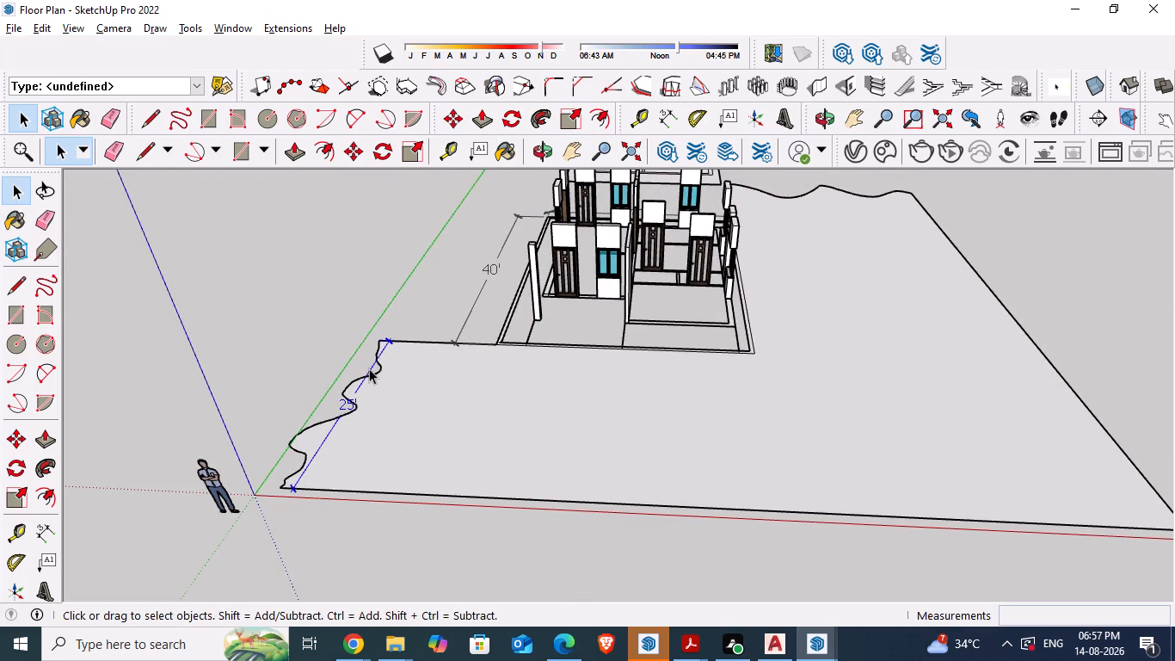
key("Delete")
left_click(486, 284)
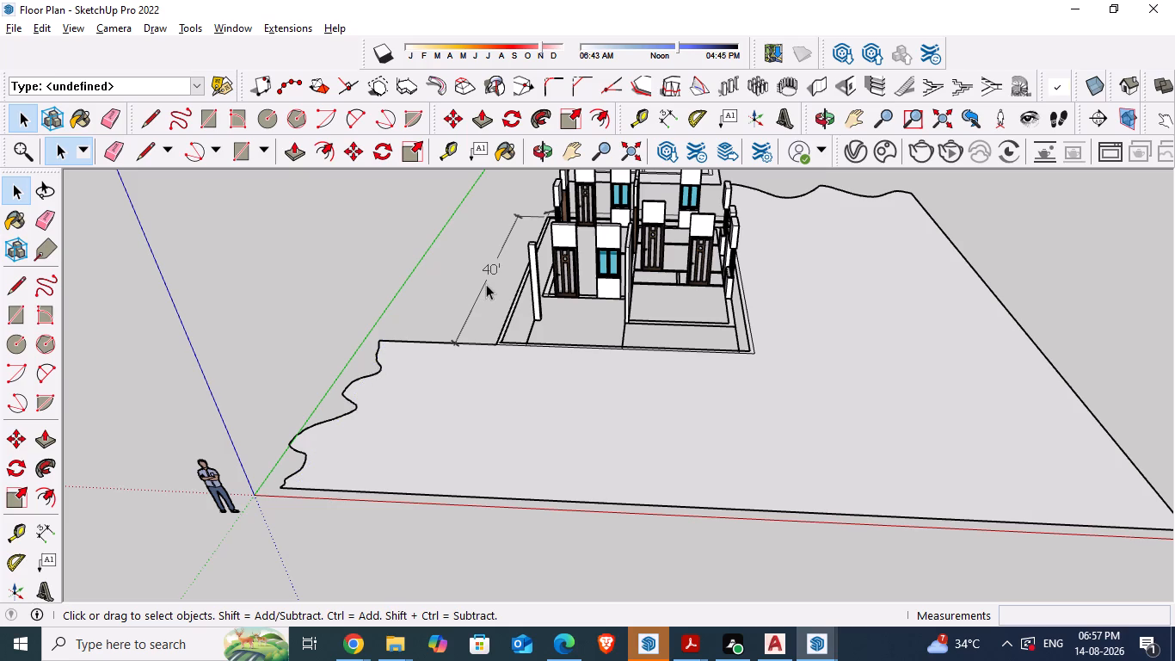
key("Delete")
scroll(425, 386, "down", 7)
middle_click_drag(585, 322, 622, 469)
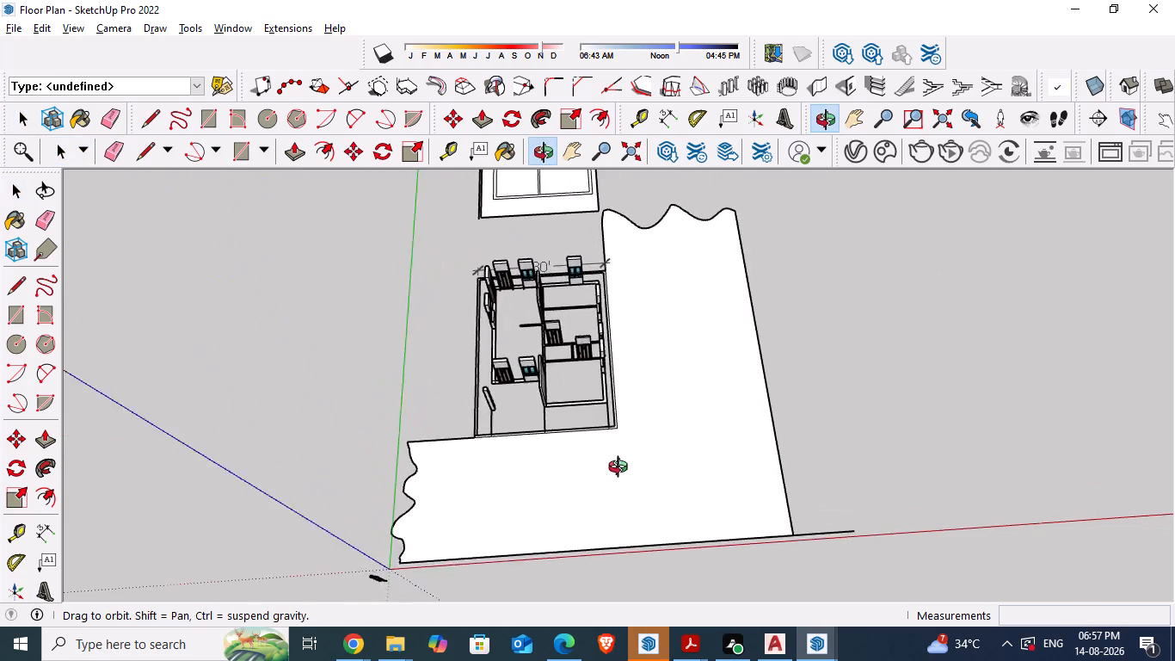
middle_click_drag(622, 469, 587, 550)
left_click(559, 251)
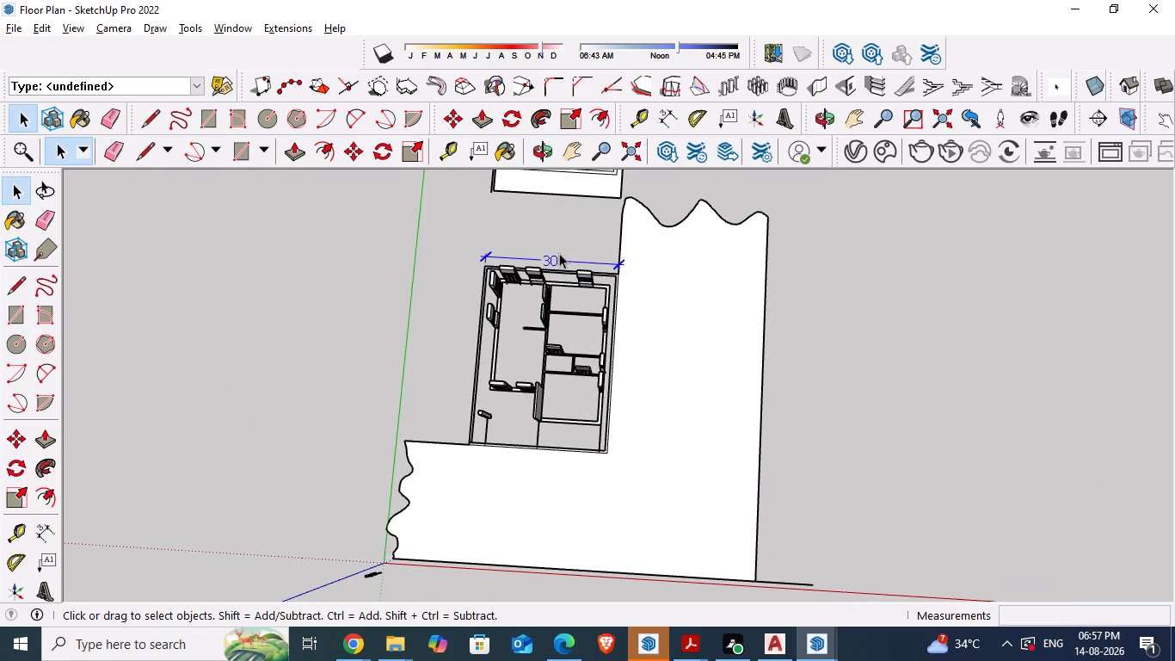
key("Delete")
Unhide all hidden parts of the house model and save the file.
scroll(562, 363, "up", 5)
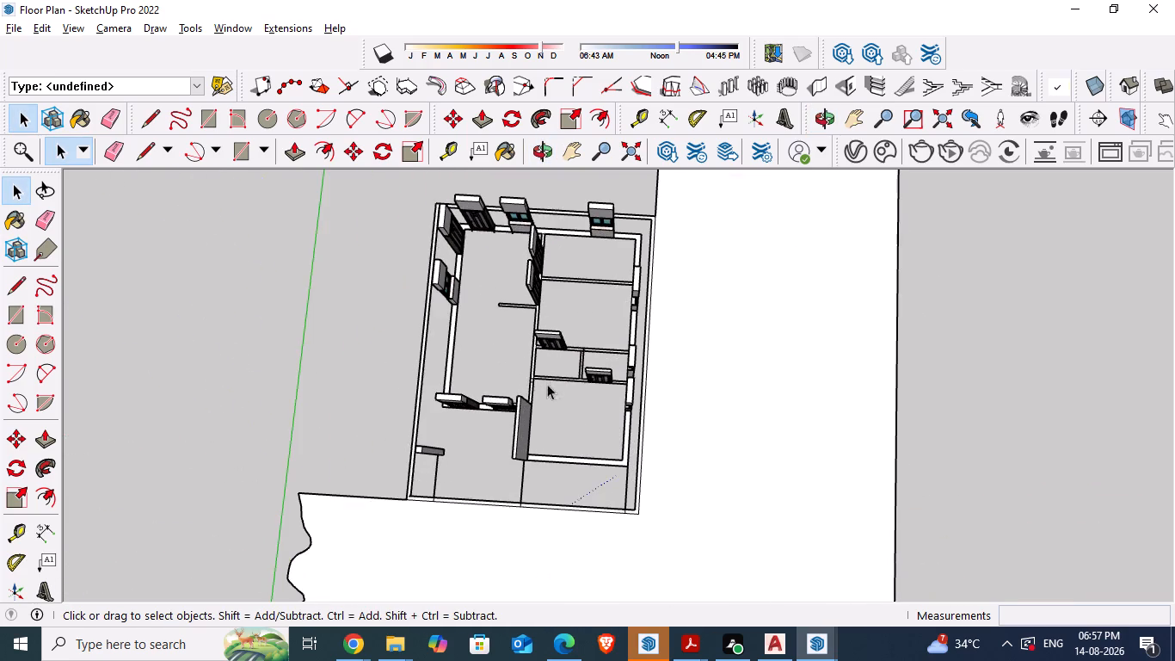
middle_click_drag(547, 384, 531, 316)
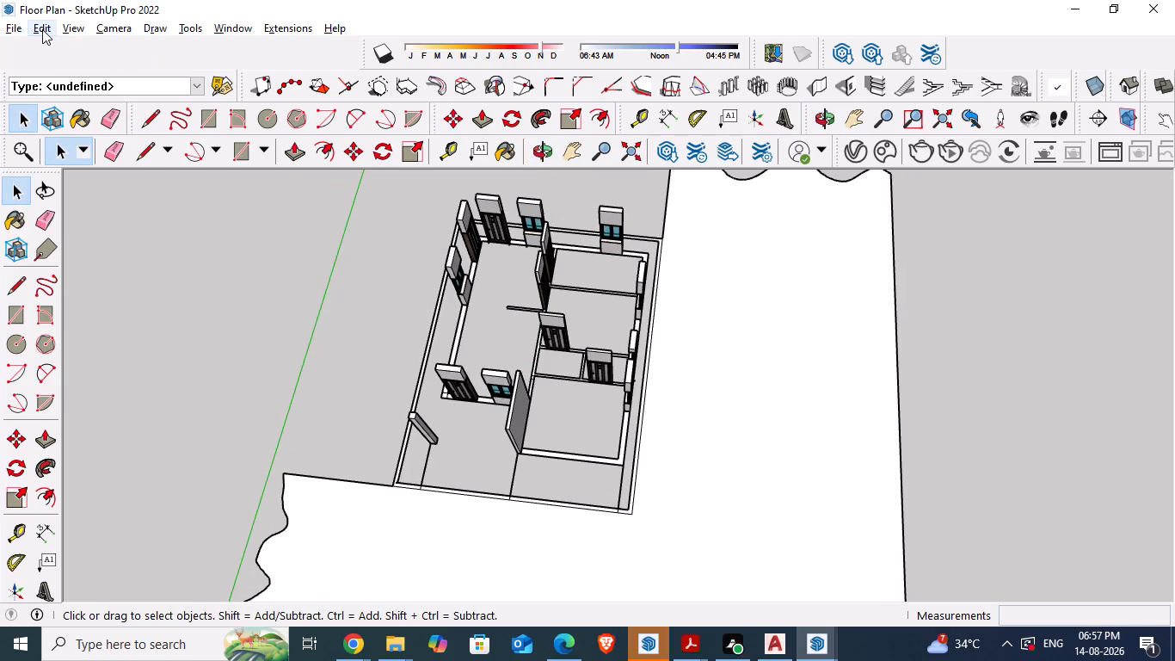
left_click(42, 29)
left_click(101, 299)
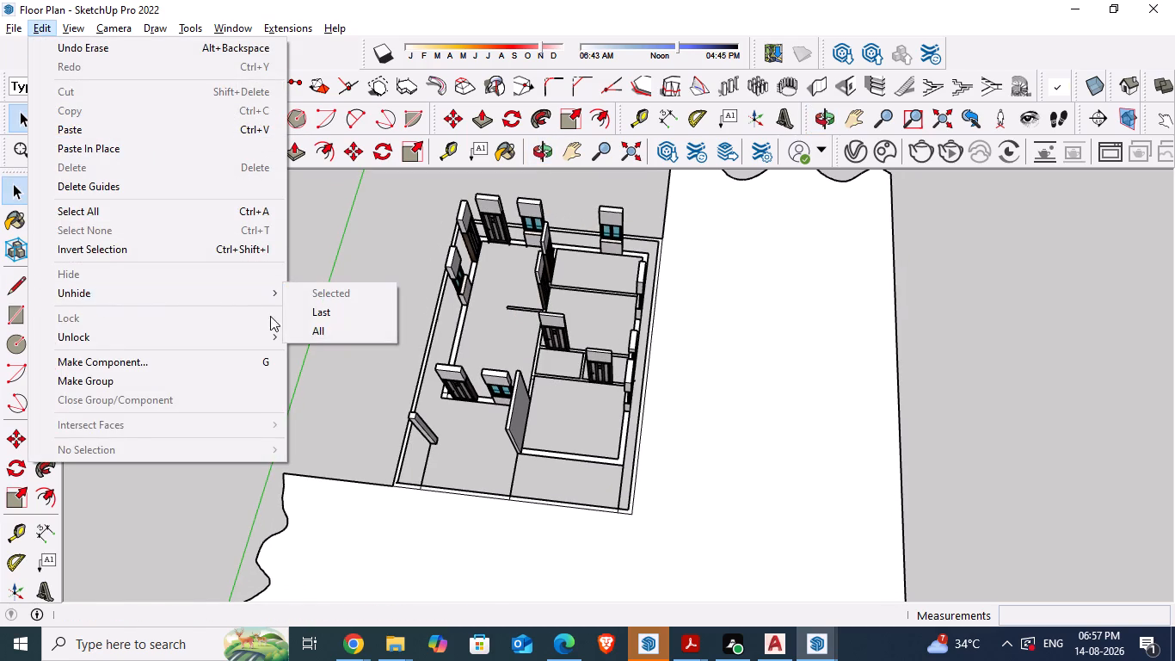
left_click(317, 335)
left_click(360, 400)
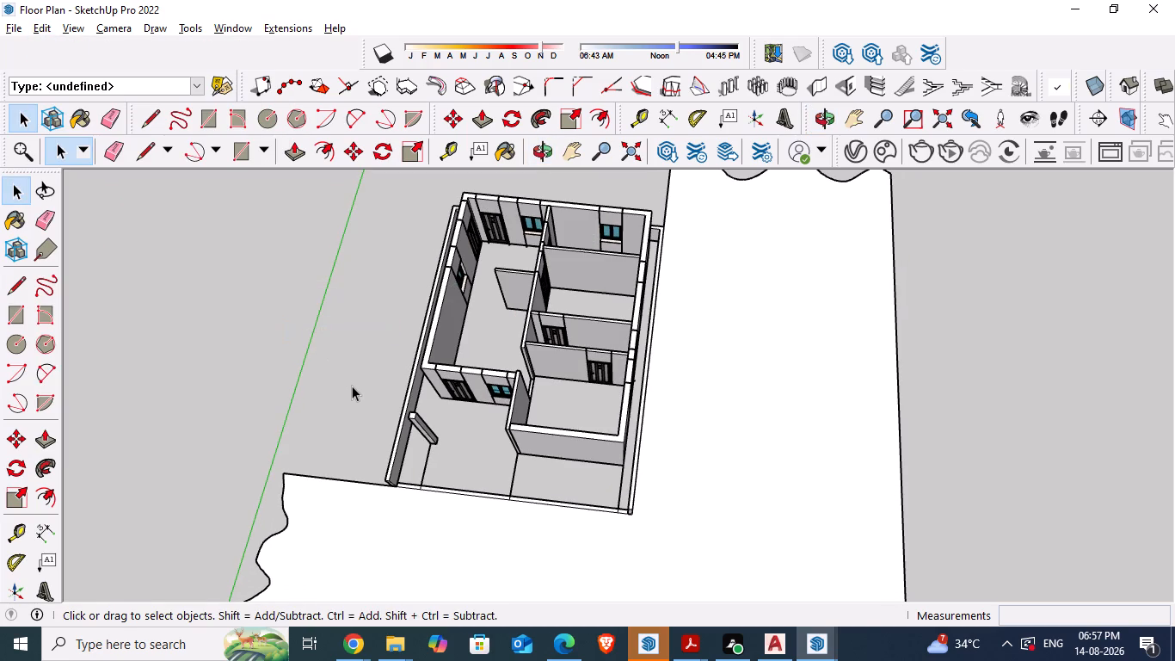
key("ctrl+s")
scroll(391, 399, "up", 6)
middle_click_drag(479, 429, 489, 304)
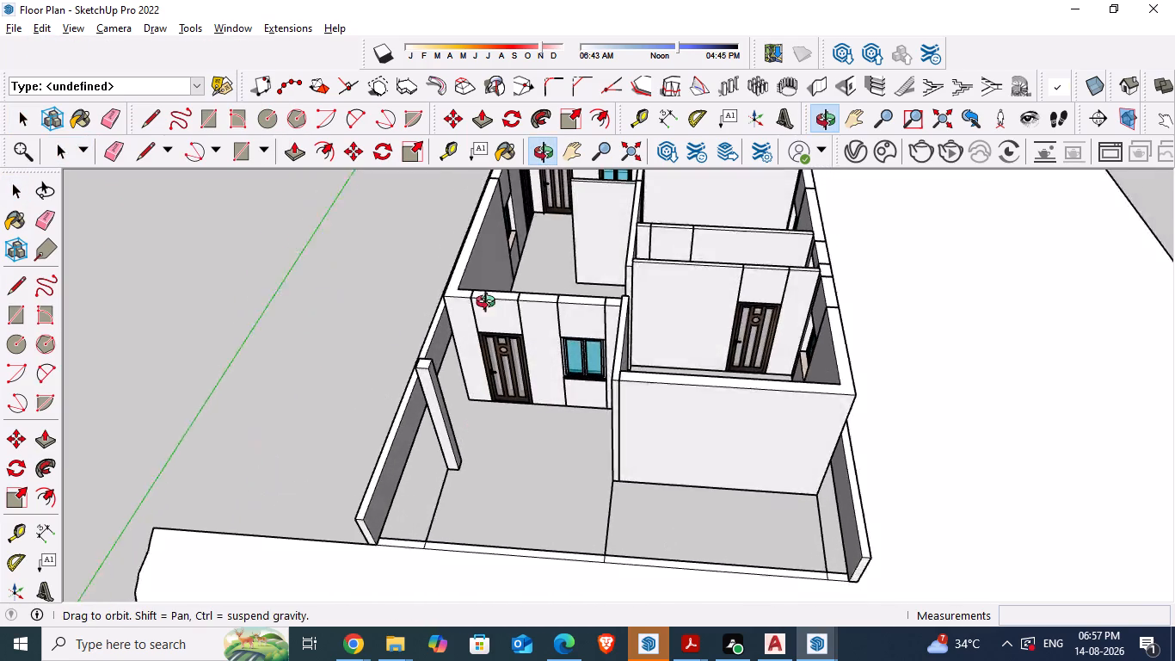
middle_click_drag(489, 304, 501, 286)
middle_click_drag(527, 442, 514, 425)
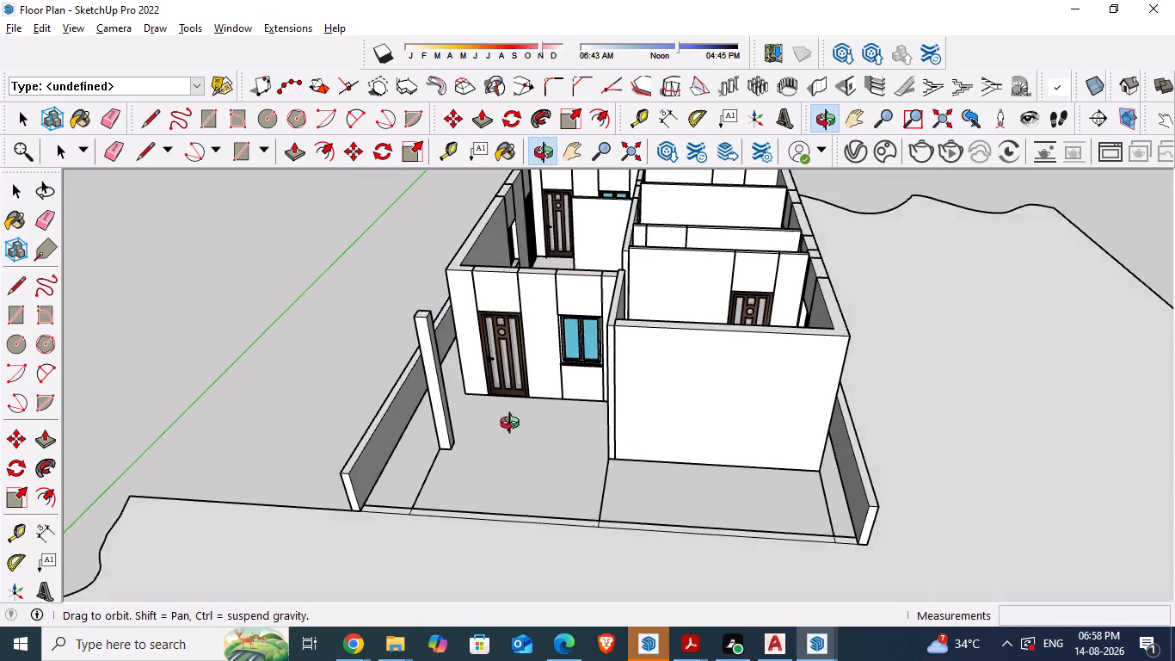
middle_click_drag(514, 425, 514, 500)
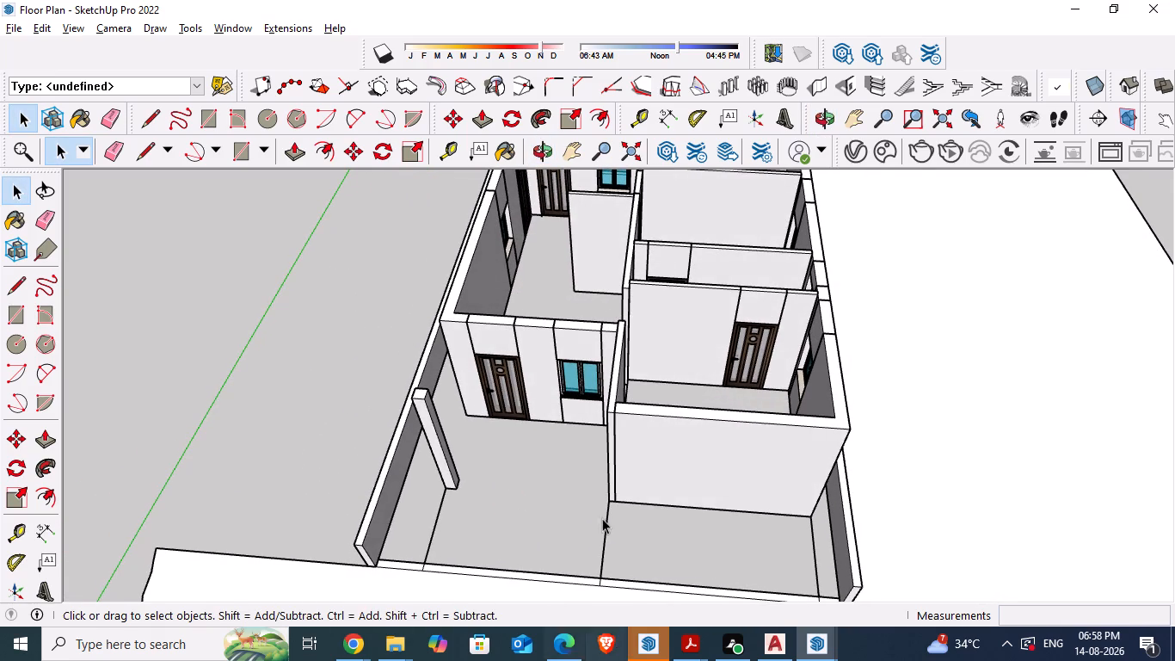
Switch to 3D Warehouse in Microsoft Edge and search for "dining table" models.
left_click(554, 646)
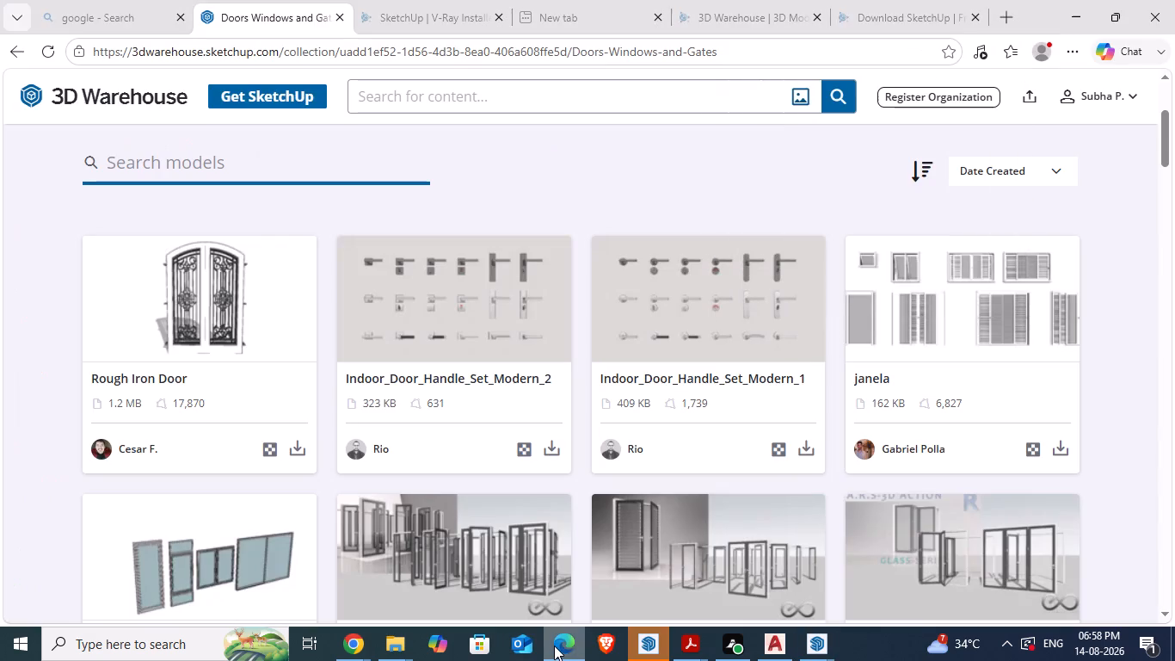
left_click(487, 91)
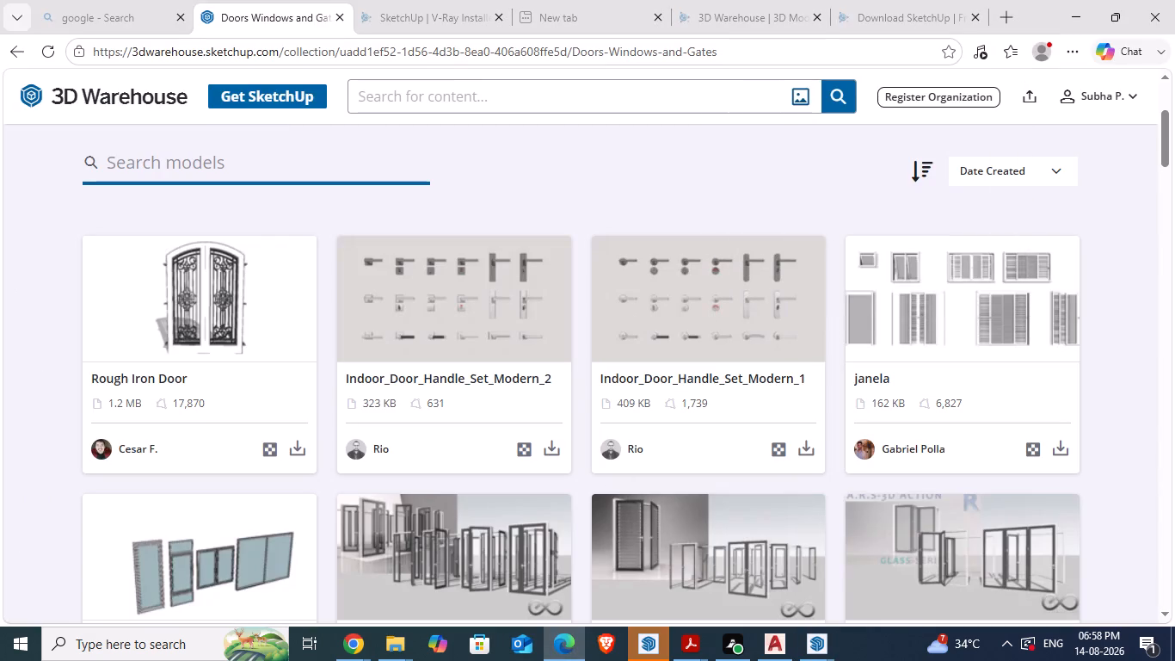
type("dining")
key("space")
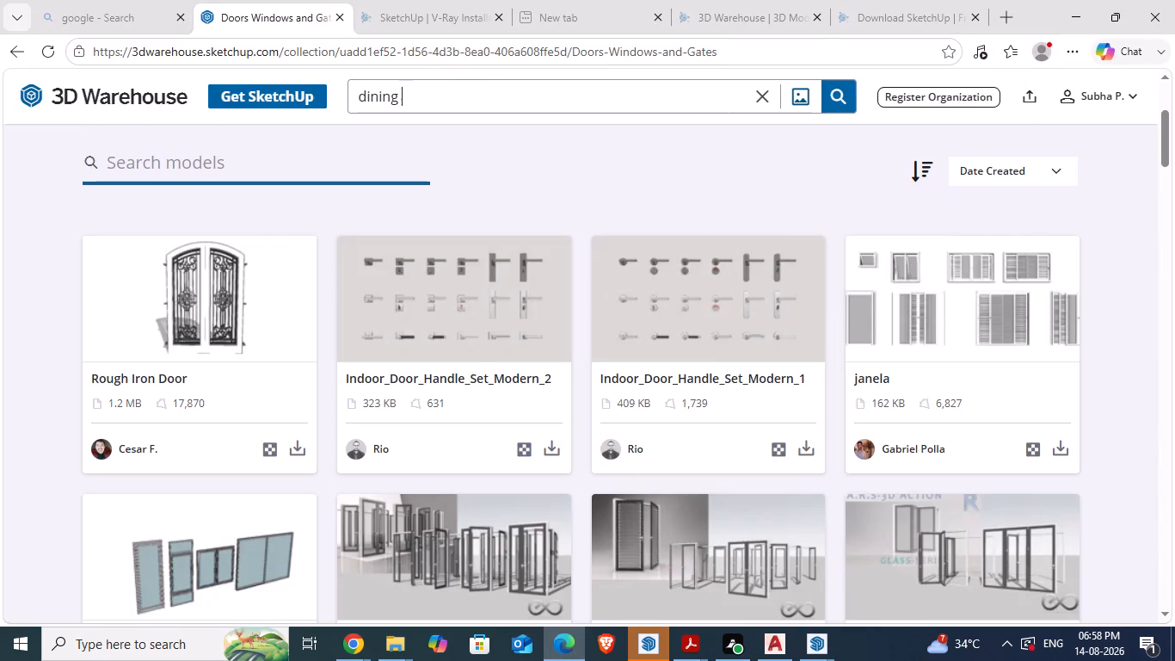
type("table")
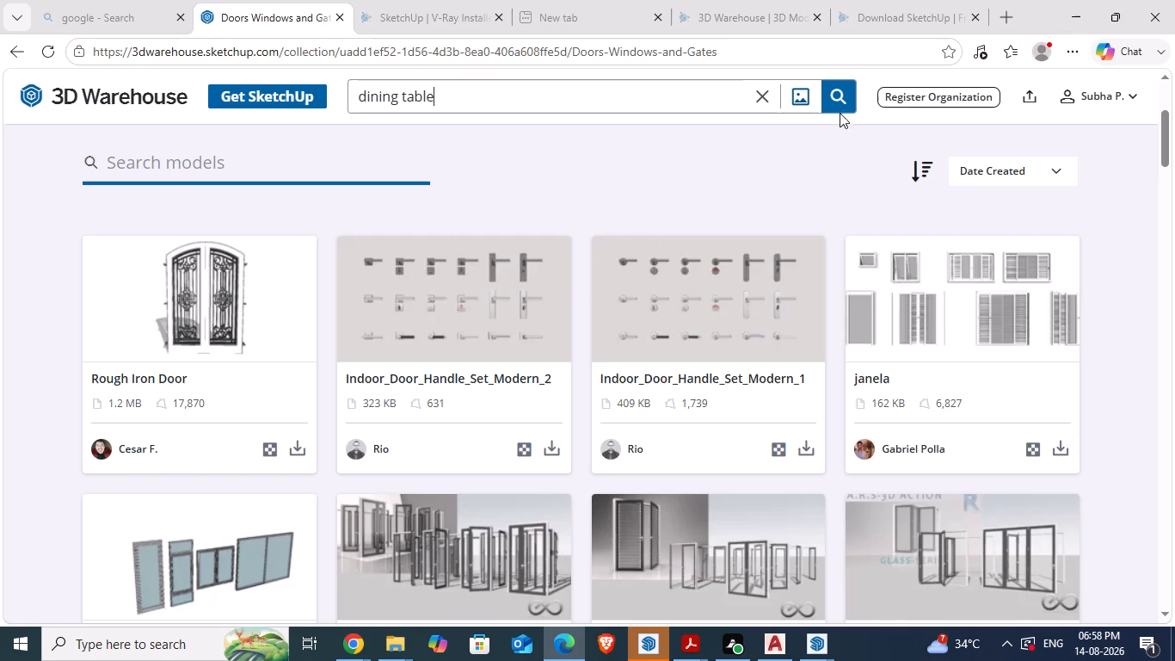
left_click(843, 101)
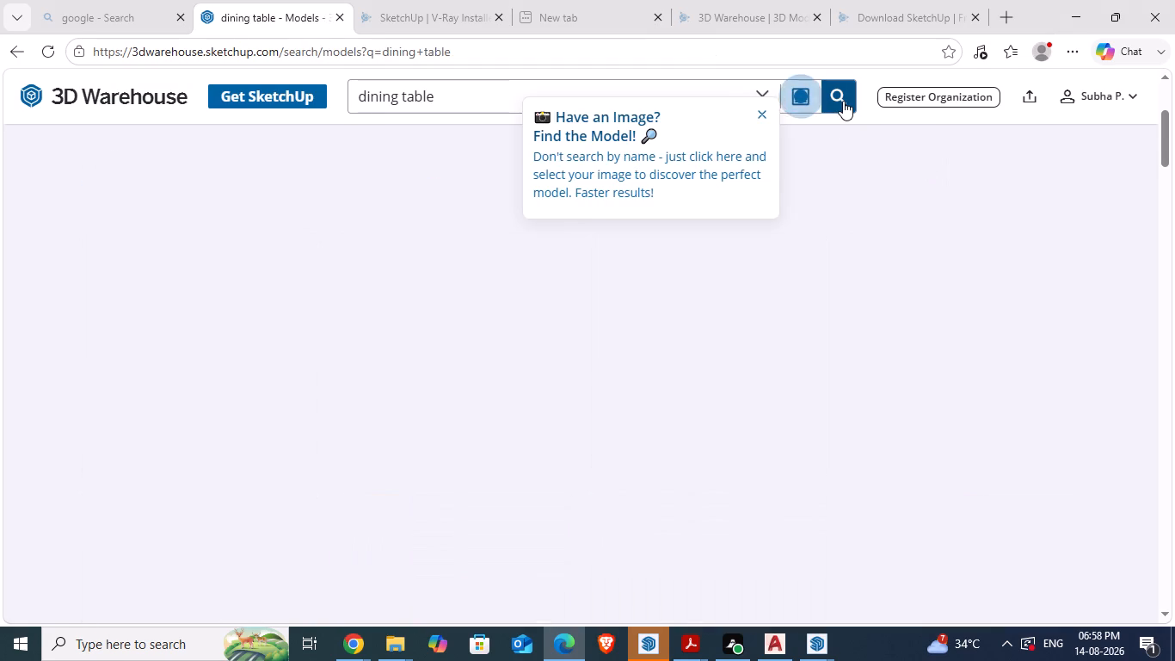
left_click(766, 105)
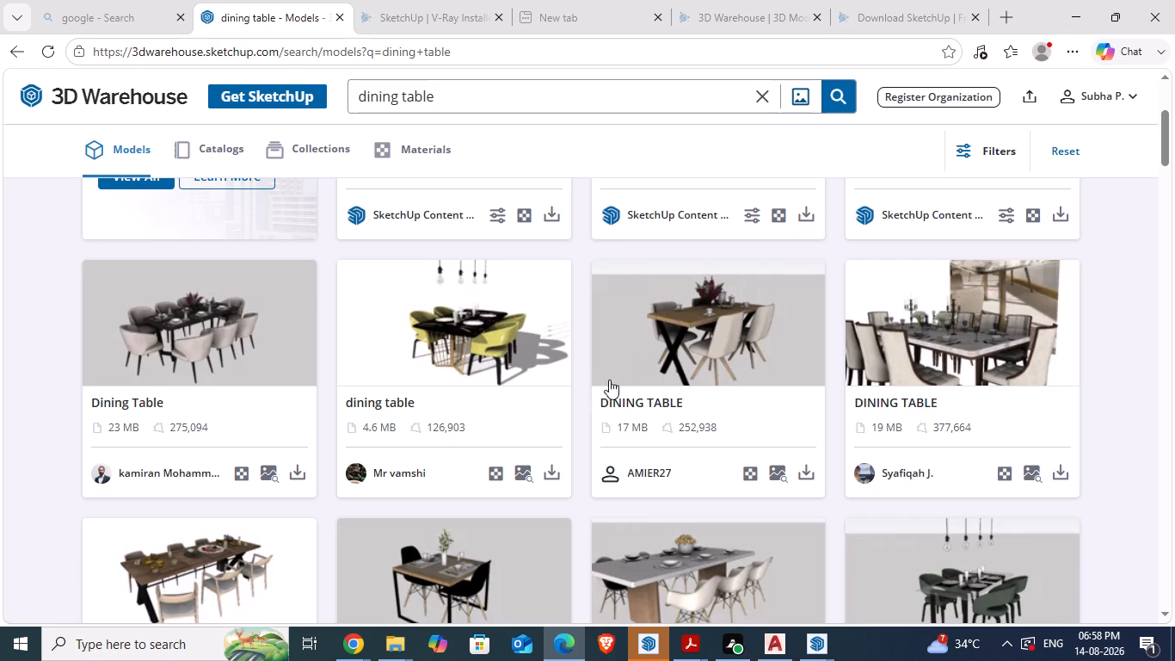
Browse the dining table models and download the dark-wood six-seater DINING TABLE of 4.2 MB as a SketchUp file.
scroll(572, 358, "down", 1)
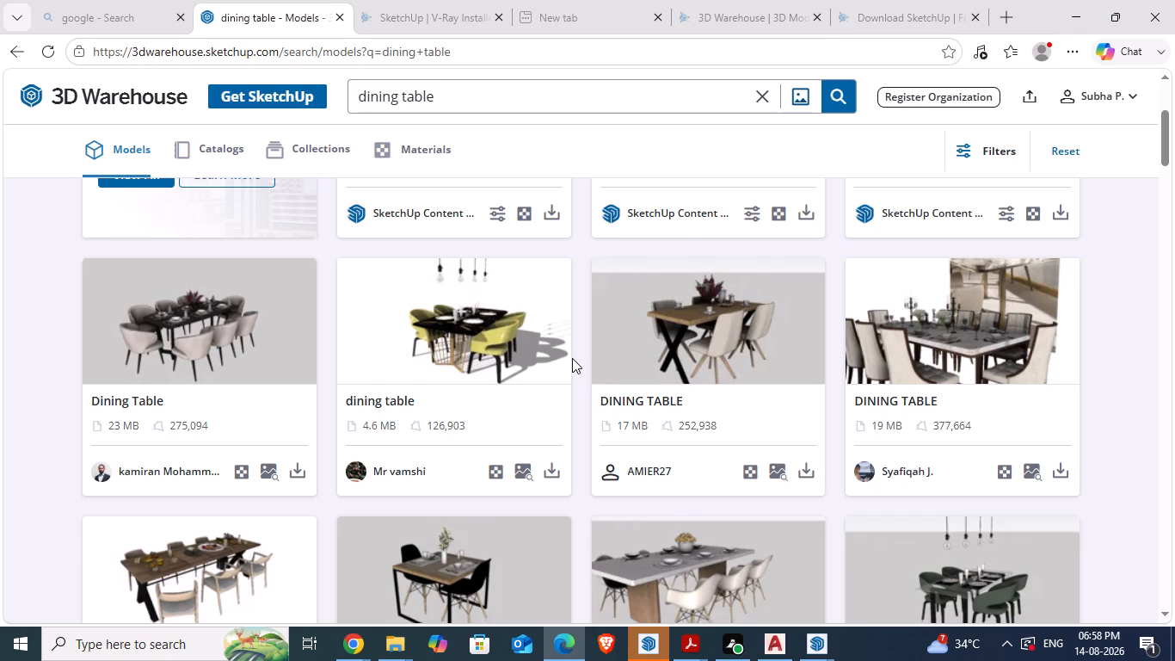
scroll(572, 358, "down", 5)
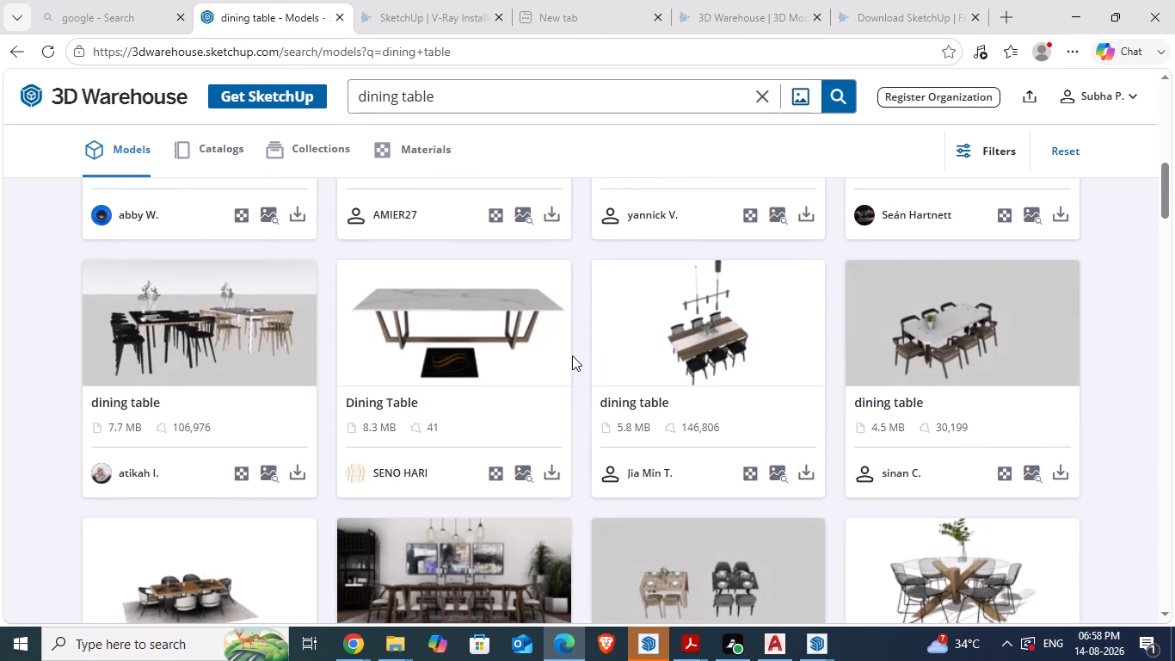
scroll(572, 355, "down", 4)
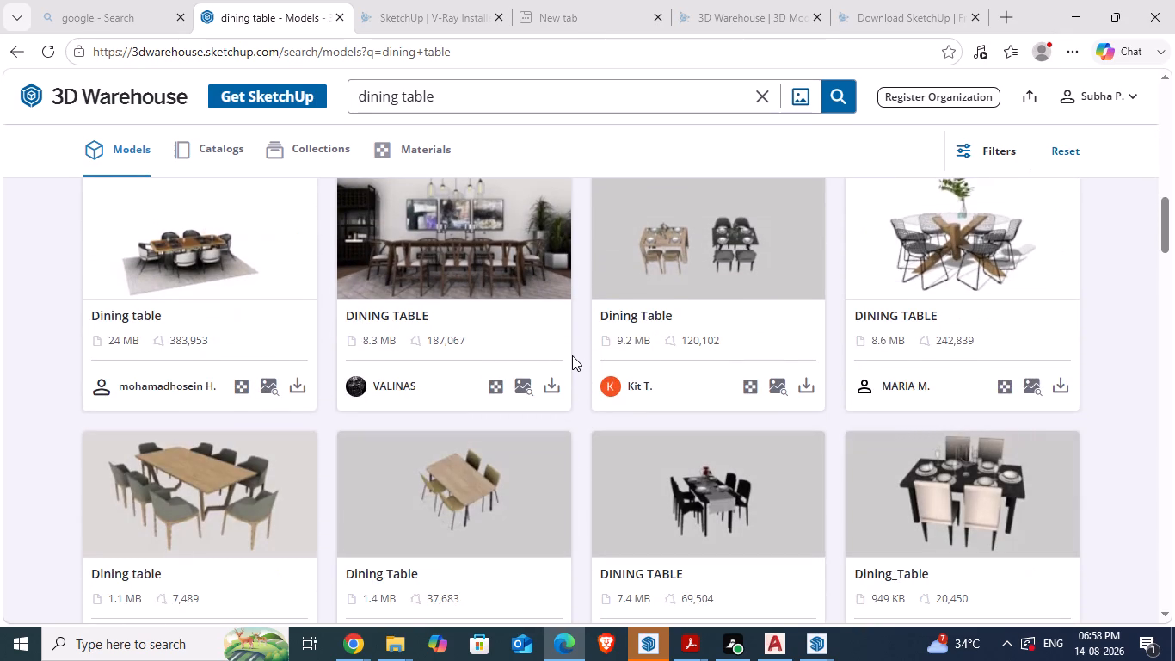
scroll(572, 355, "down", 2)
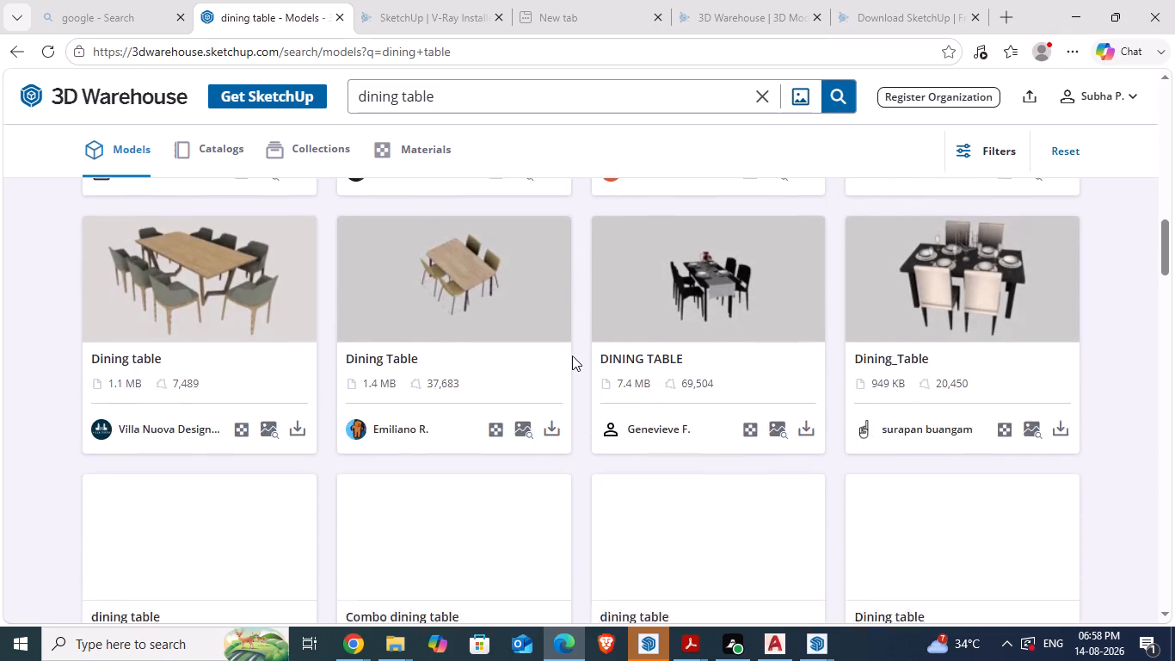
scroll(572, 355, "down", 2)
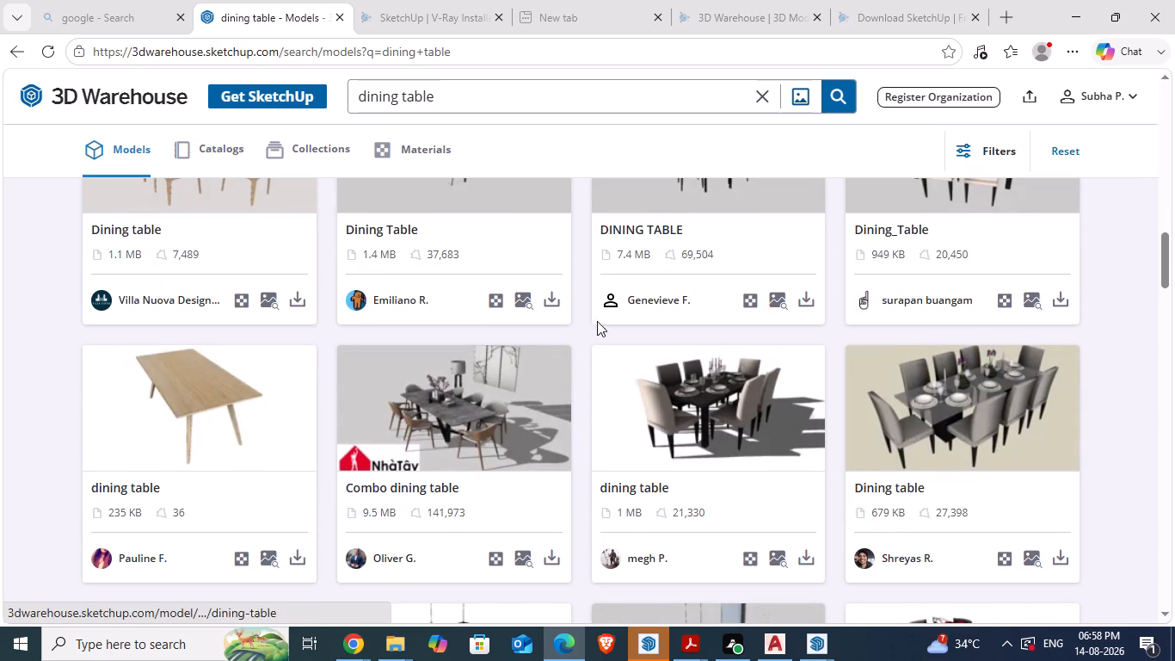
scroll(595, 318, "down", 5)
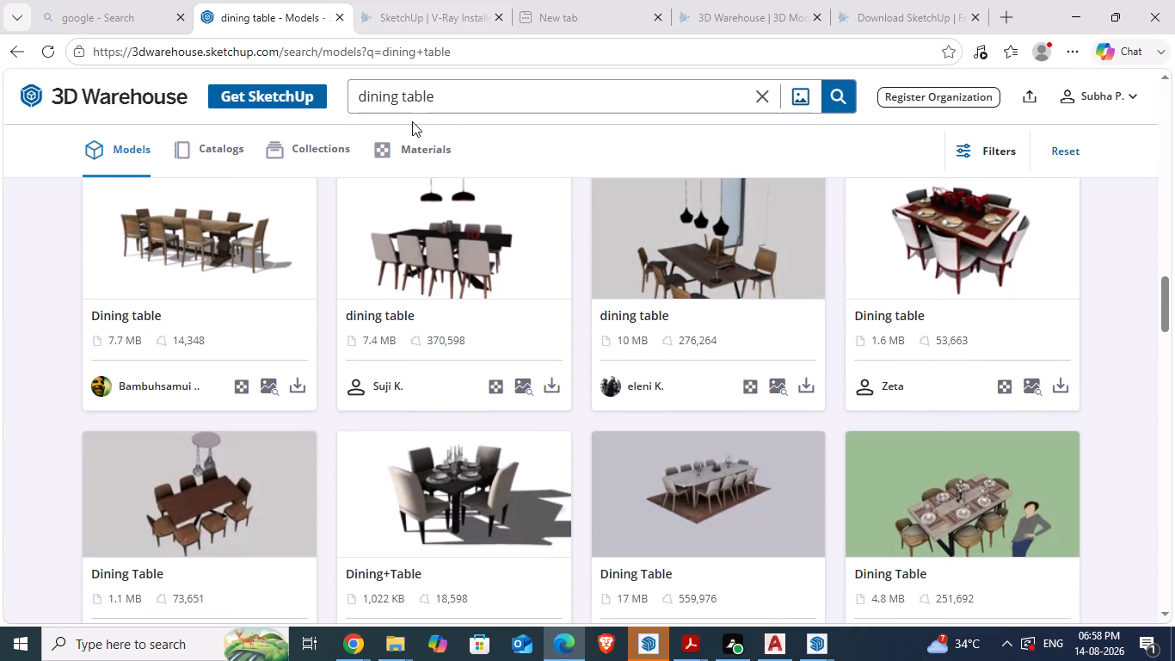
scroll(817, 380, "down", 4)
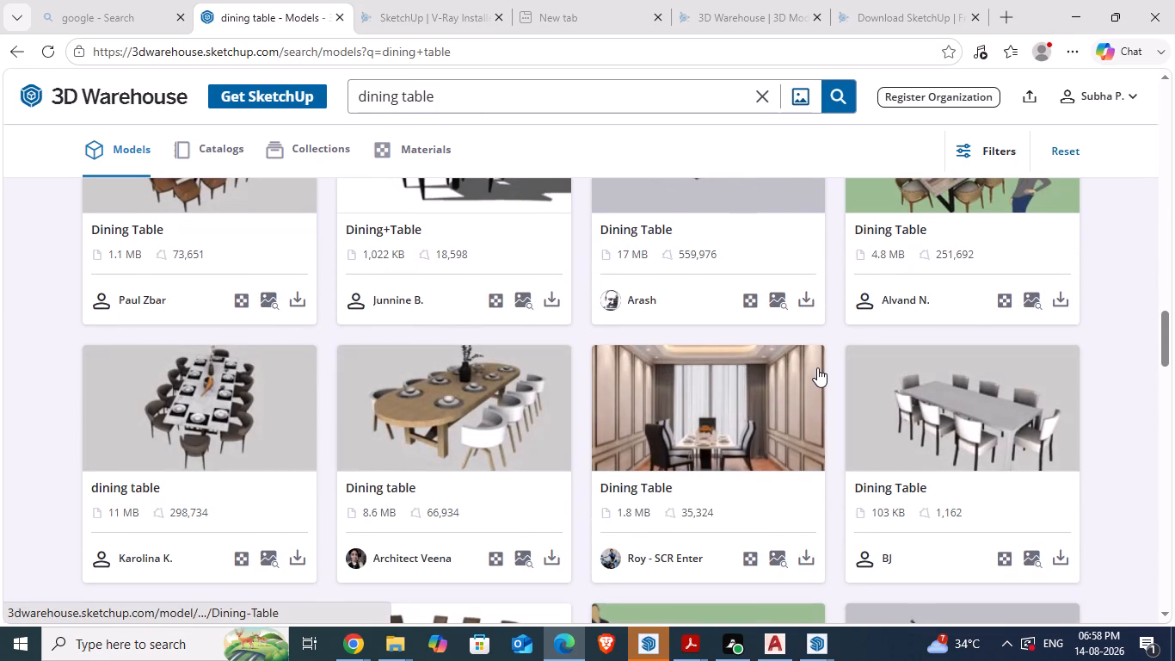
scroll(818, 345, "down", 5)
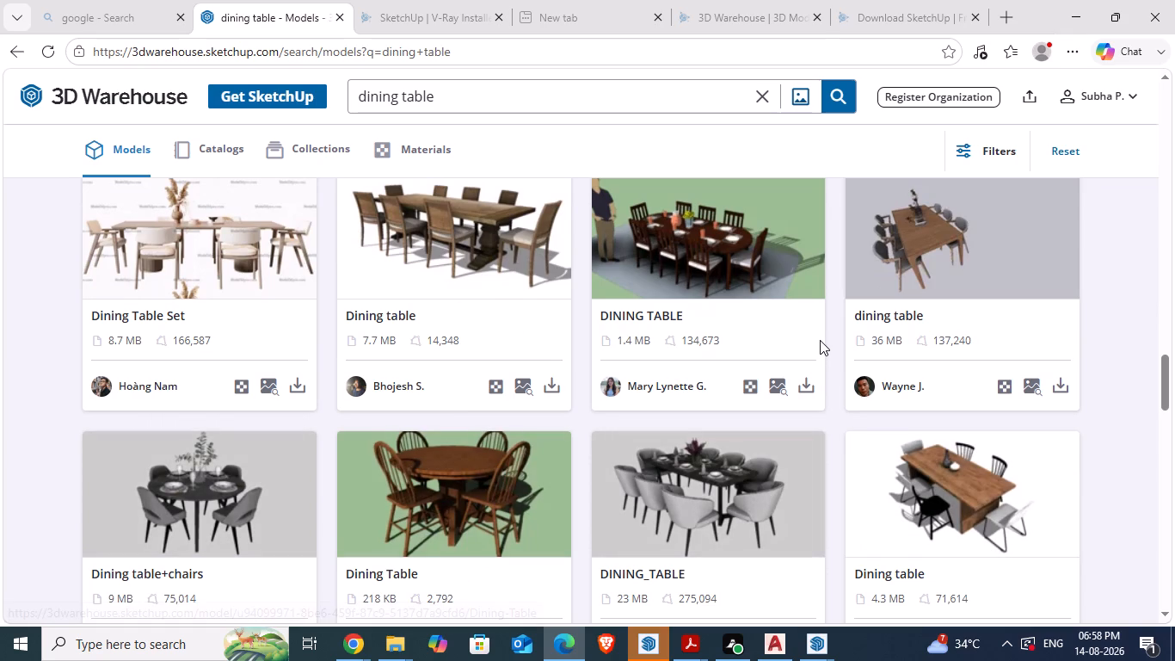
scroll(820, 331, "down", 3)
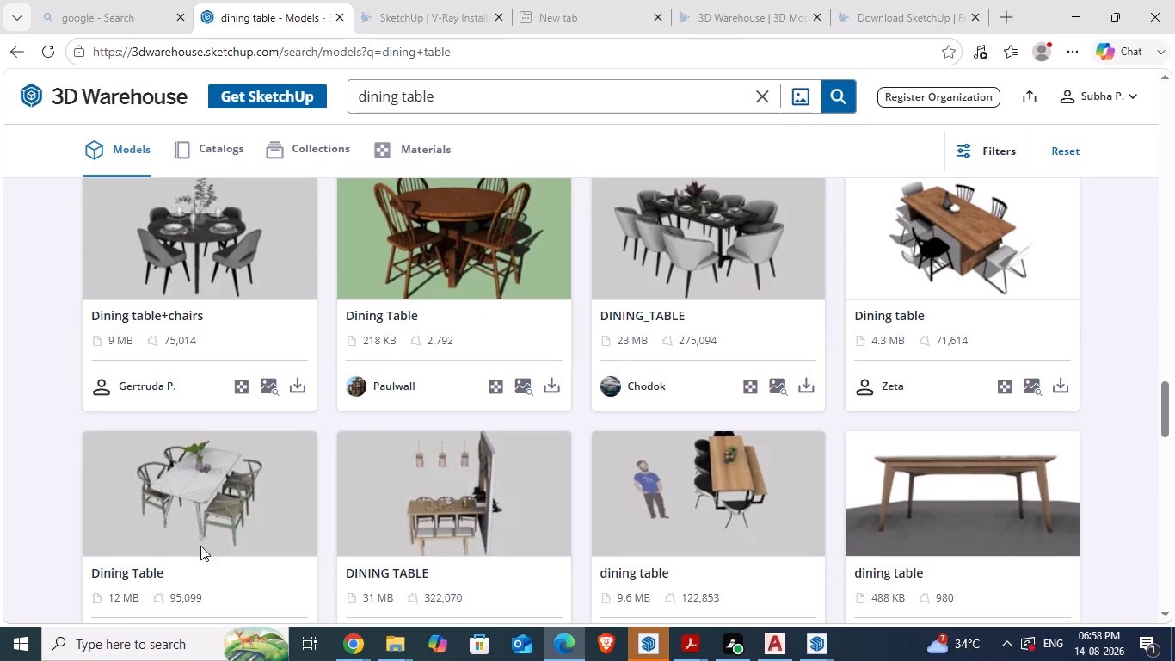
scroll(277, 488, "down", 5)
scroll(679, 386, "down", 1)
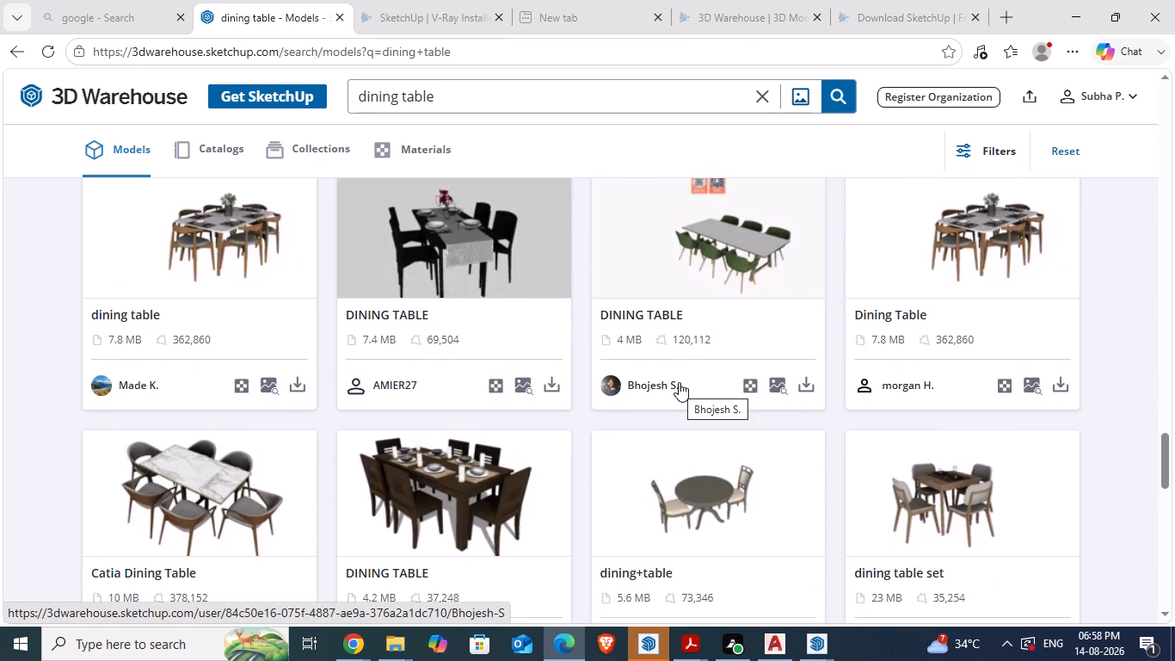
scroll(589, 392, "down", 3)
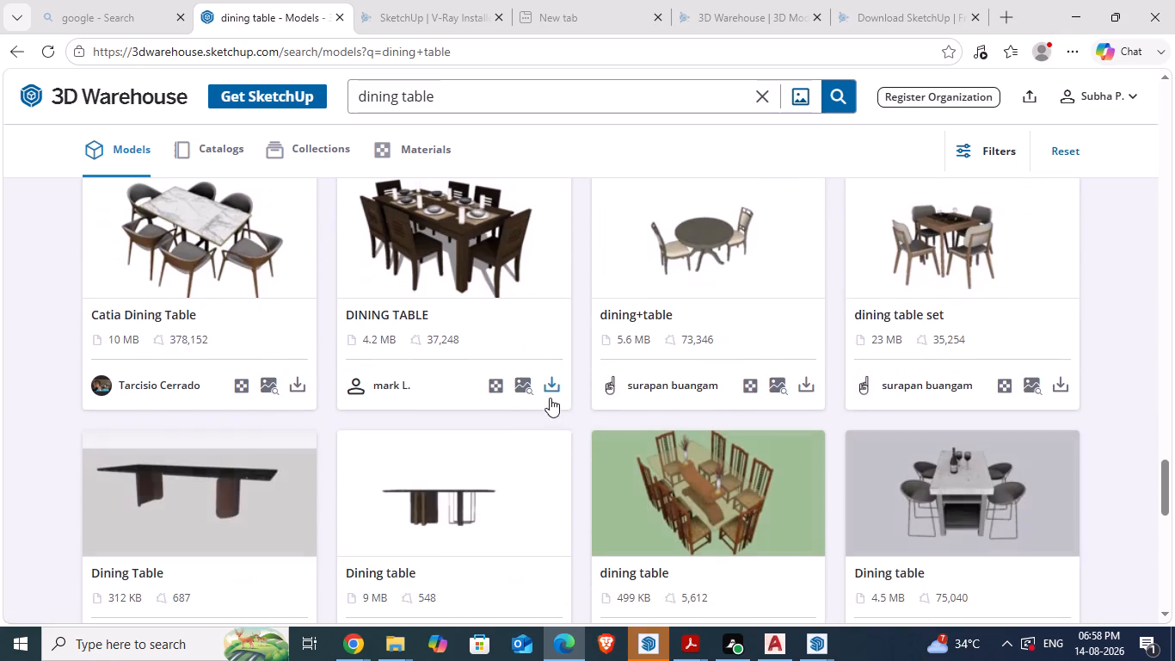
left_click(551, 390)
left_click(591, 417)
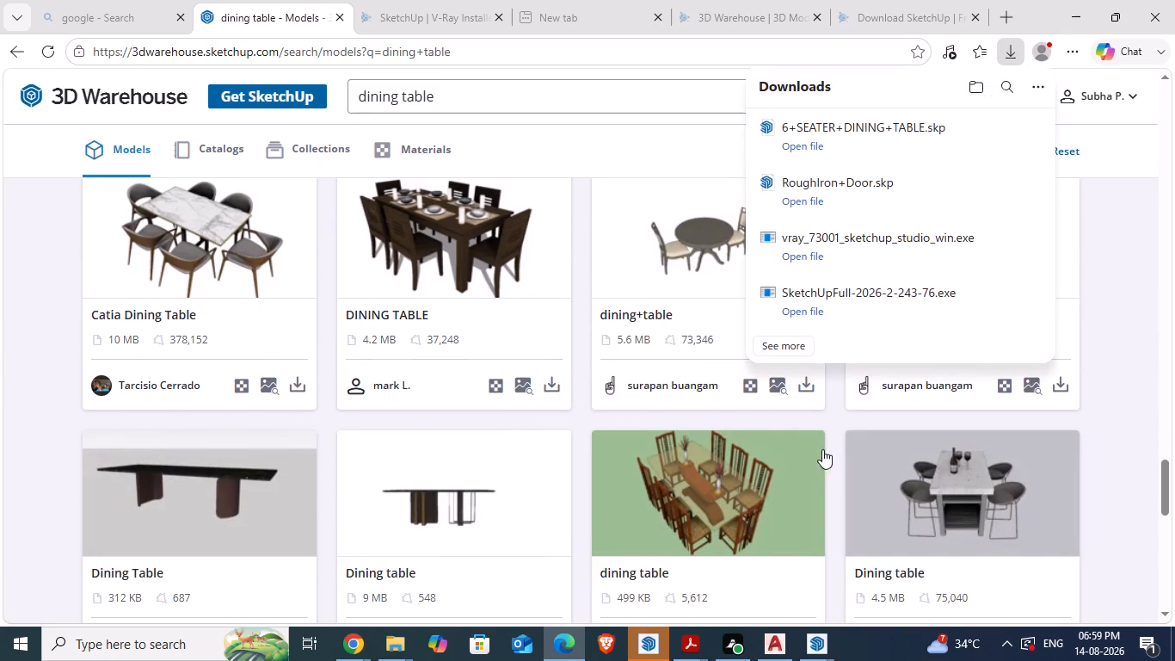
Open the downloaded 6+SEATER+DINING+TABLE file in the SketchUp window holding the Window model.
left_click(808, 639)
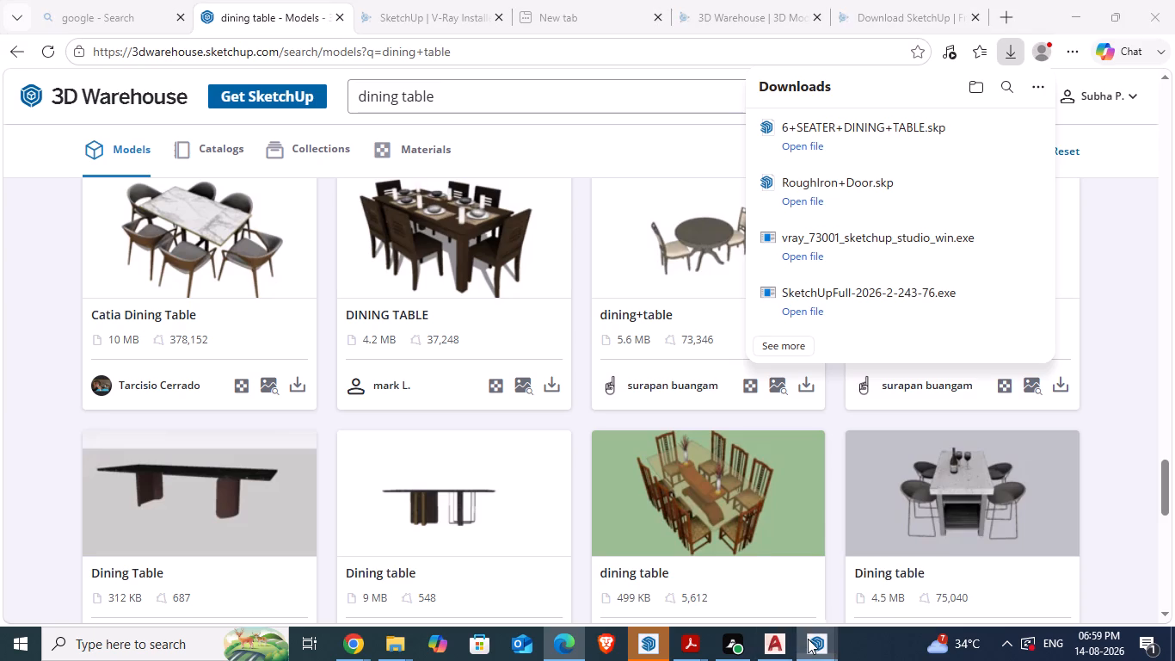
left_click(771, 577)
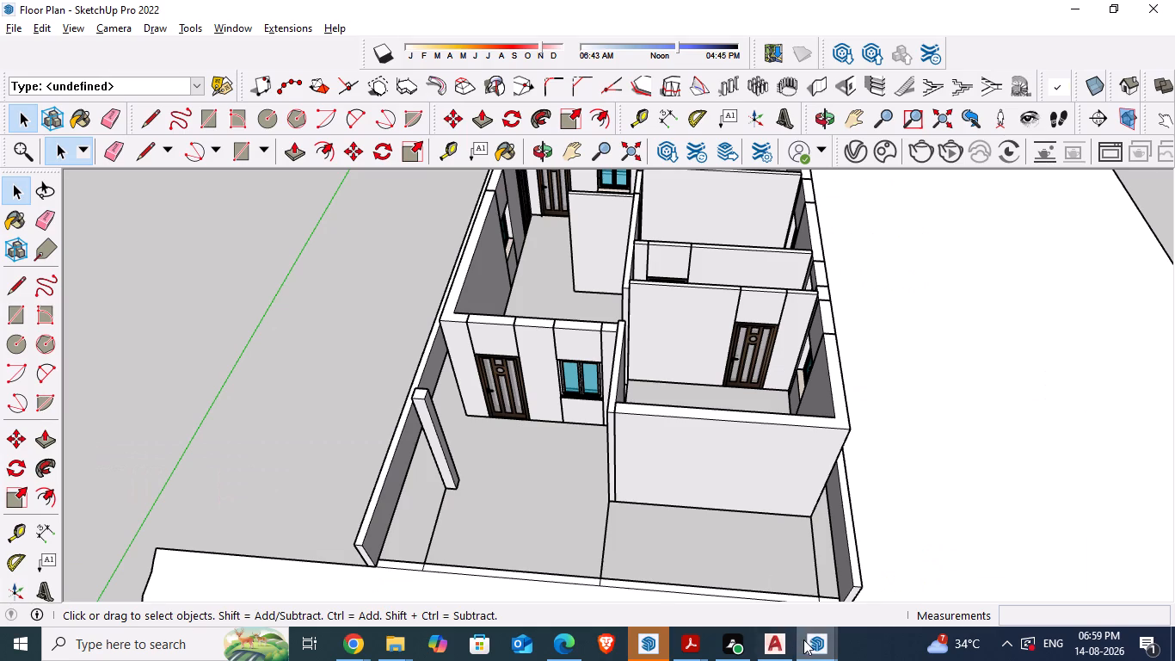
left_click(804, 639)
left_click(931, 584)
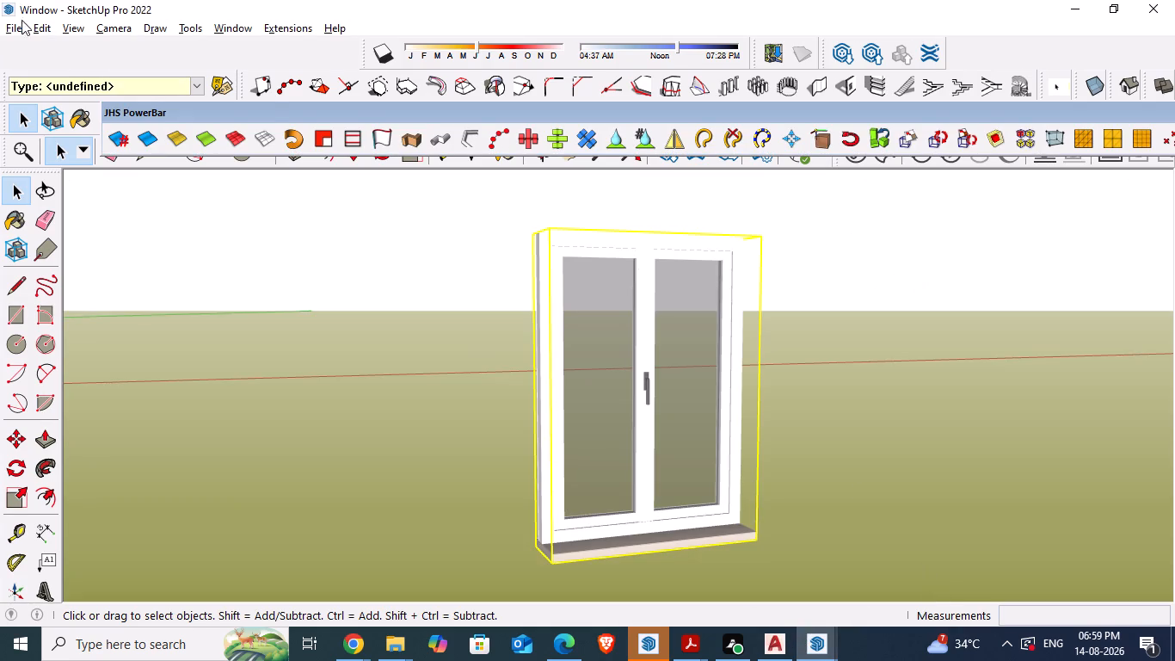
left_click(15, 25)
left_click(45, 86)
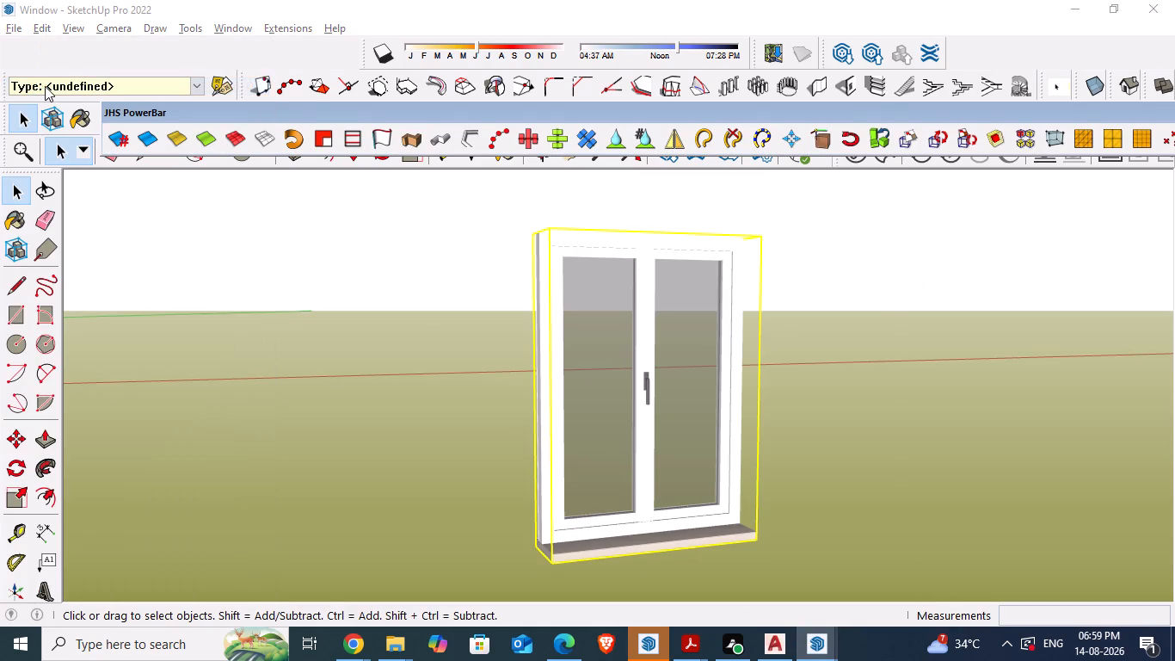
double_click(522, 235)
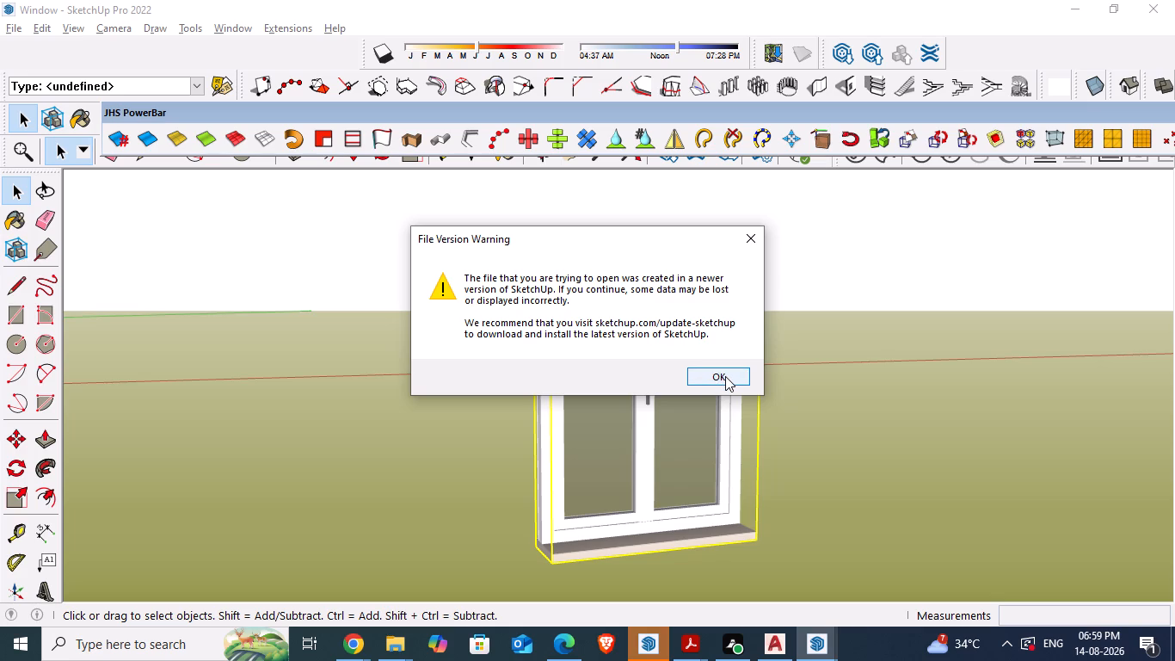
left_click(725, 376)
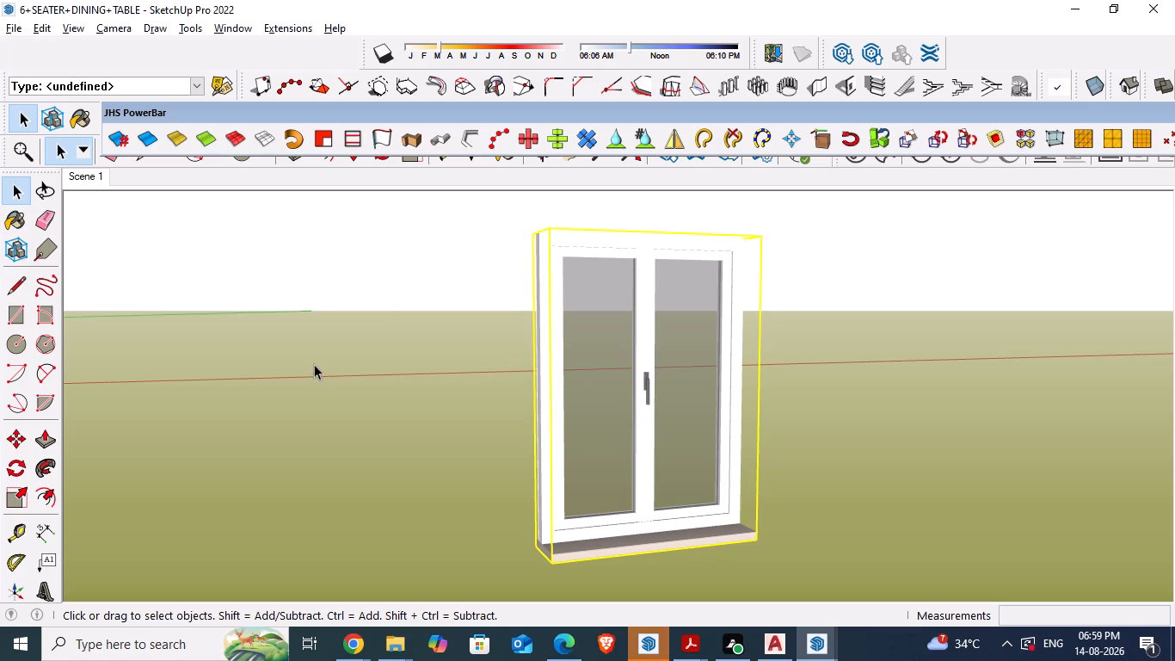
Copy the complete dining set and paste it into the Floor Plan model, on the open ground beside the house's long outer wall.
scroll(360, 355, "down", 6)
scroll(431, 366, "down", 5)
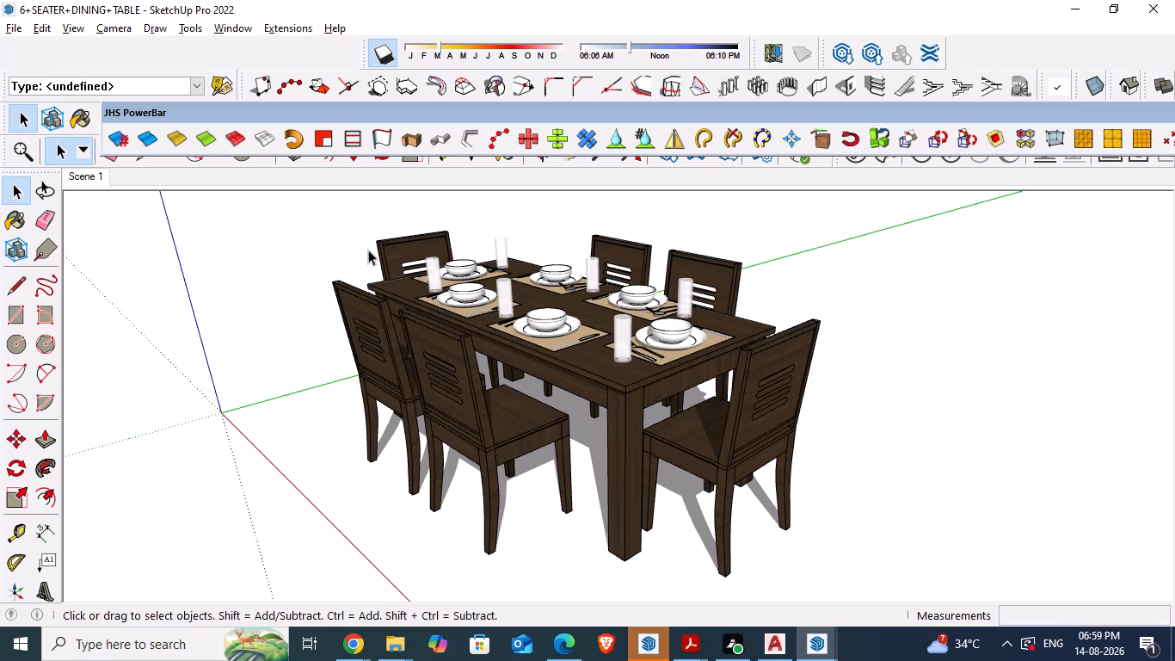
left_click(429, 296)
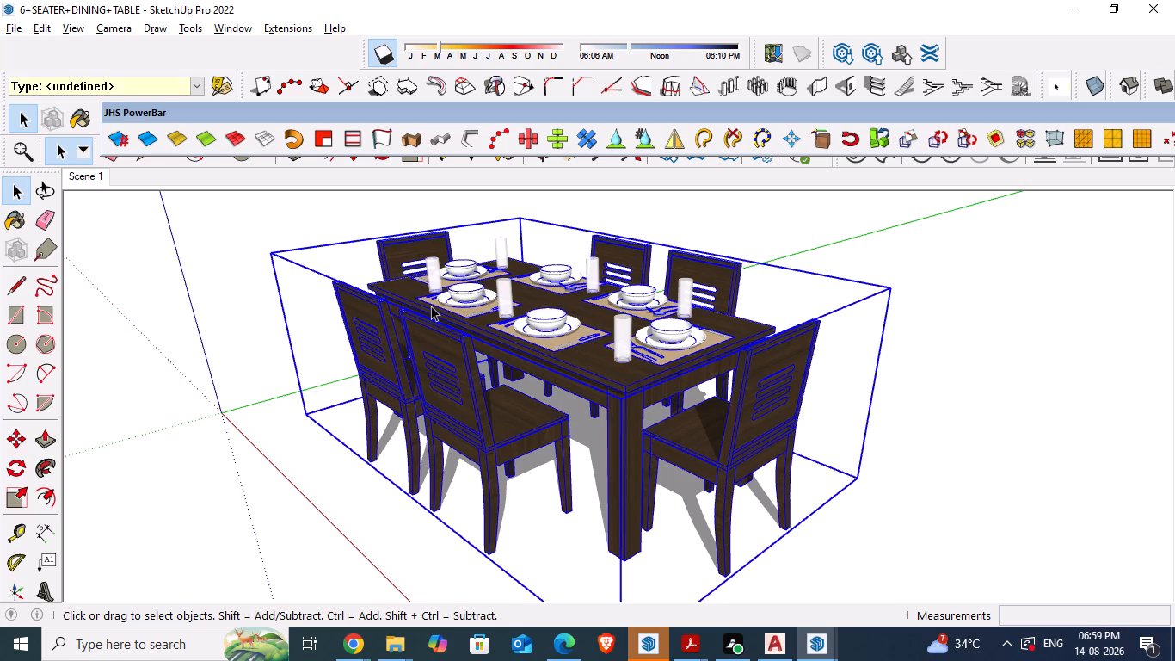
key("ctrl+c")
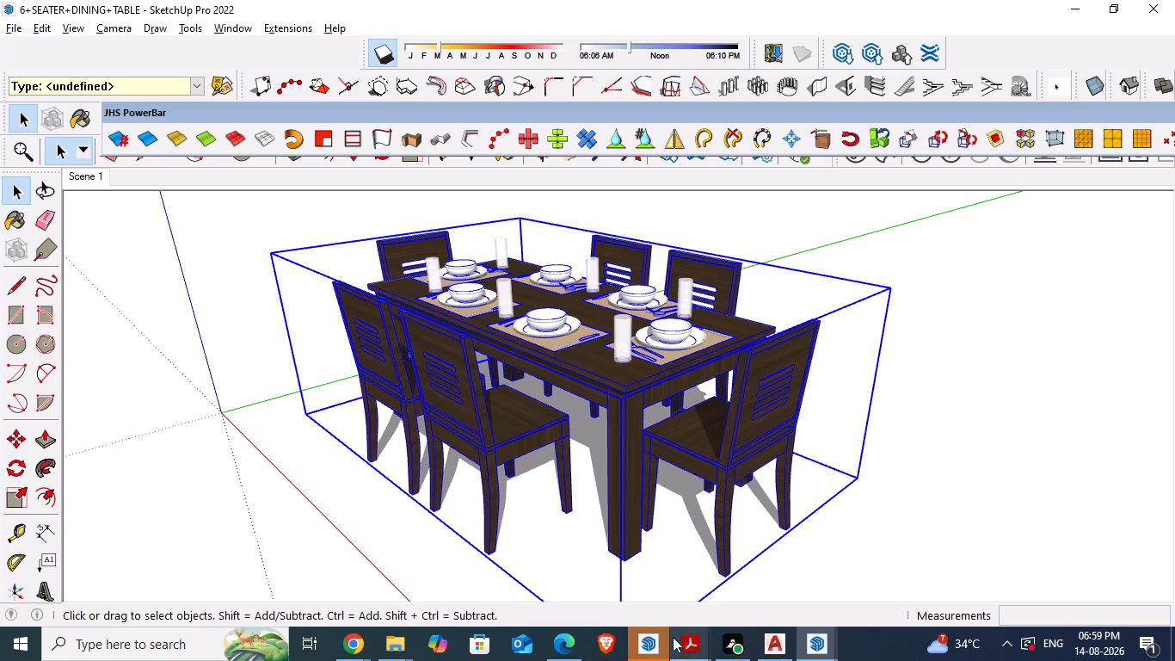
left_click(658, 641)
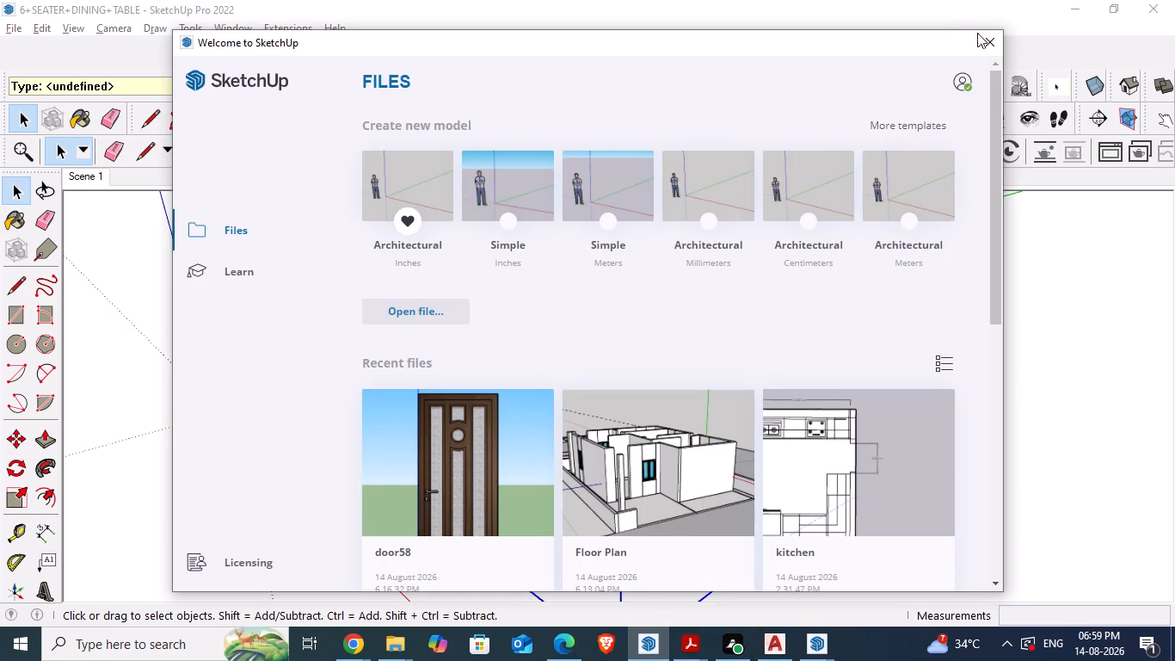
left_click(985, 41)
left_click(808, 639)
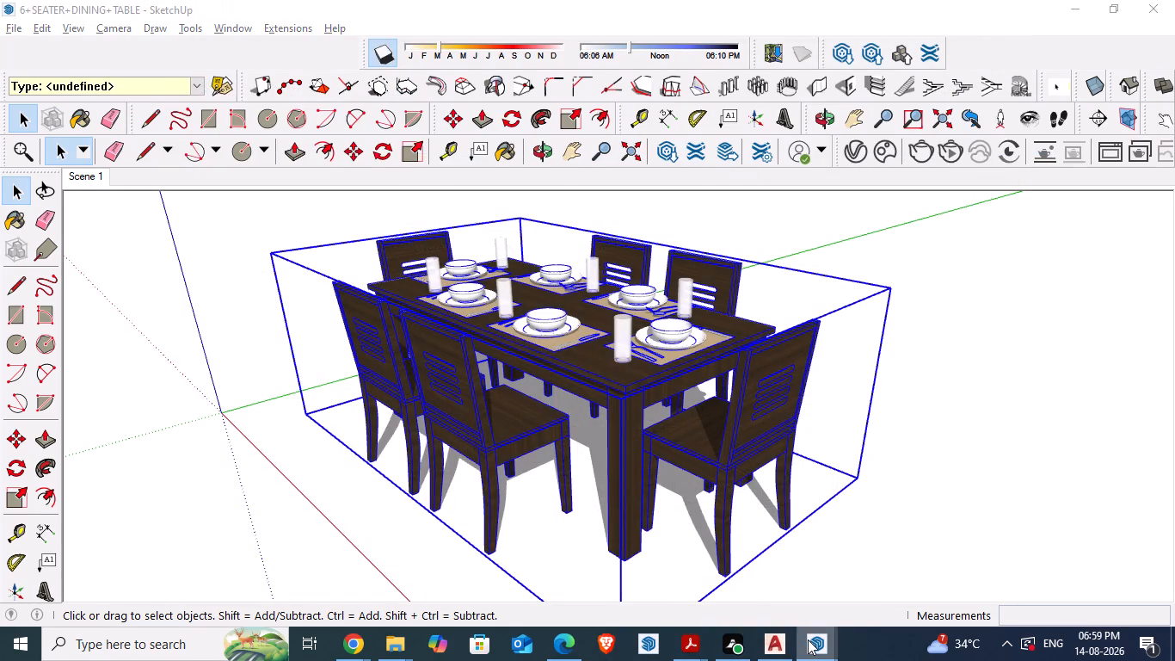
left_click(743, 583)
scroll(428, 434, "down", 11)
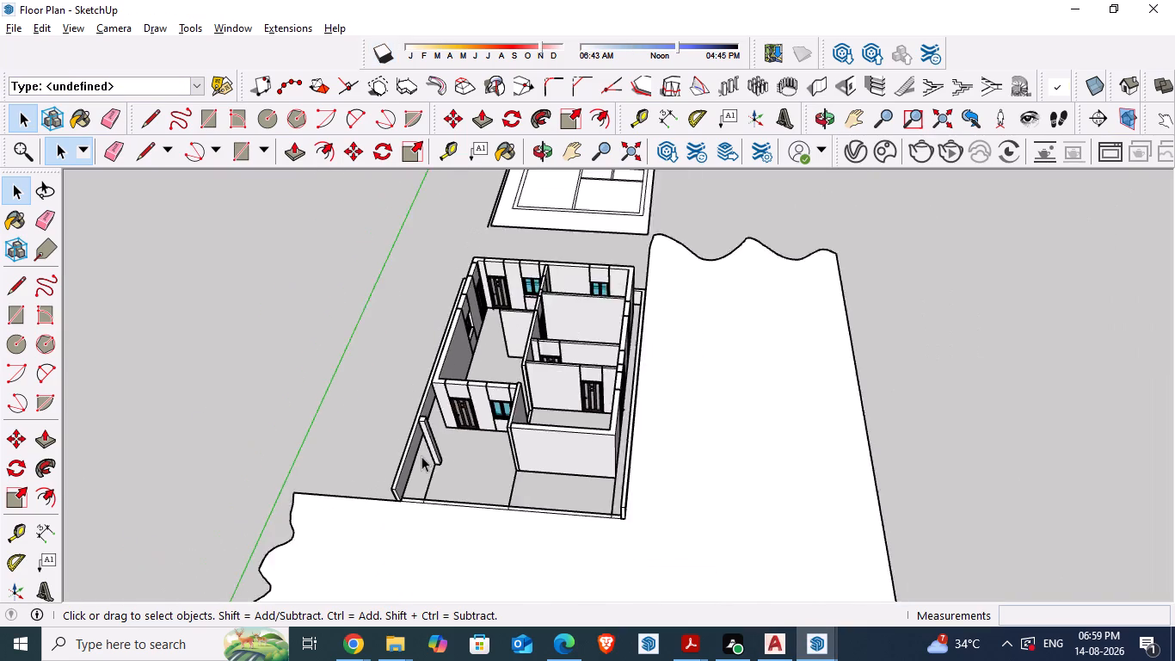
left_click(822, 359)
key("ctrl+v")
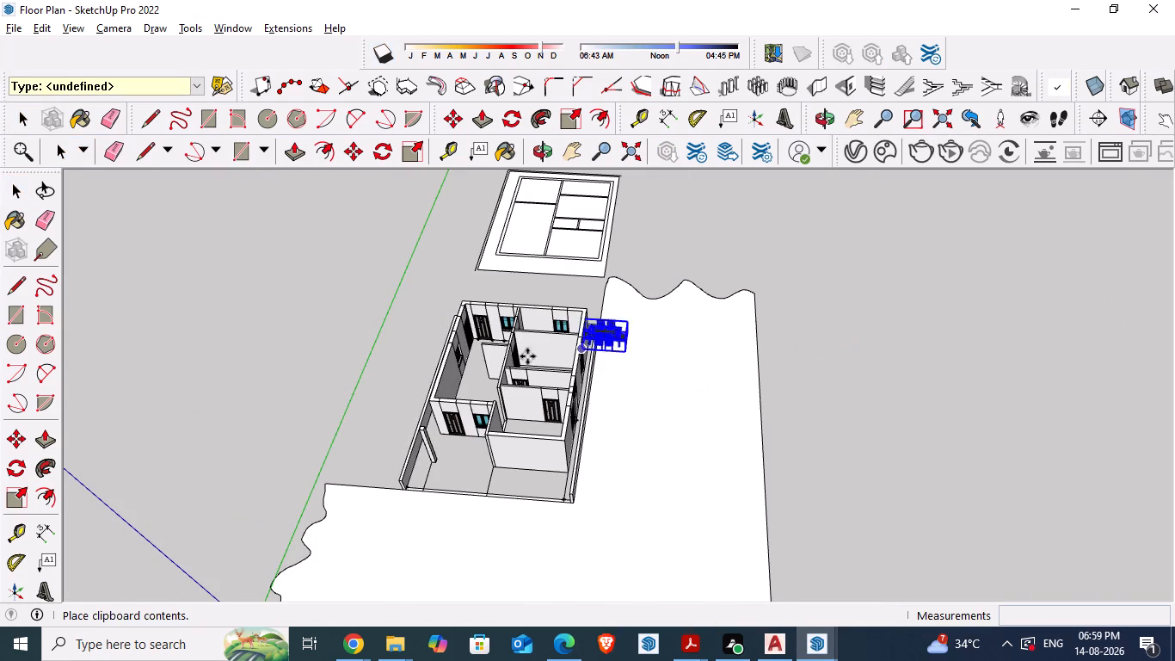
left_click(383, 355)
Check where the dining area lies in the floor plan PDF in Adobe Acrobat, and return to the Floor Plan model.
scroll(433, 375, "up", 2)
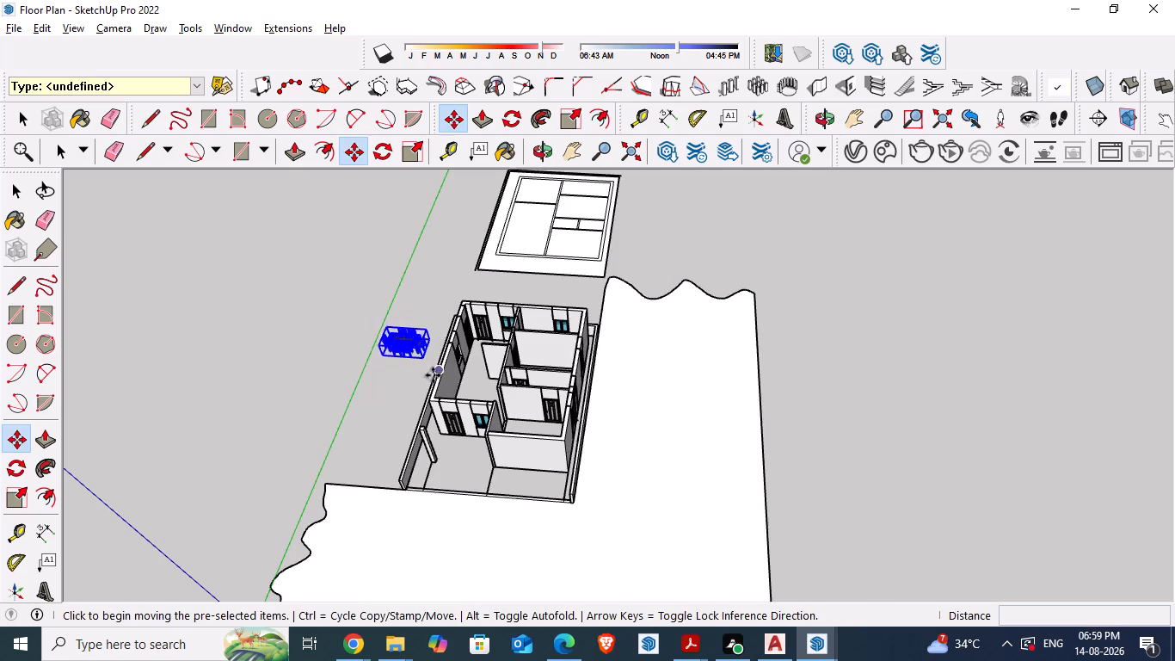
scroll(433, 375, "up", 7)
middle_click_drag(538, 392, 536, 442)
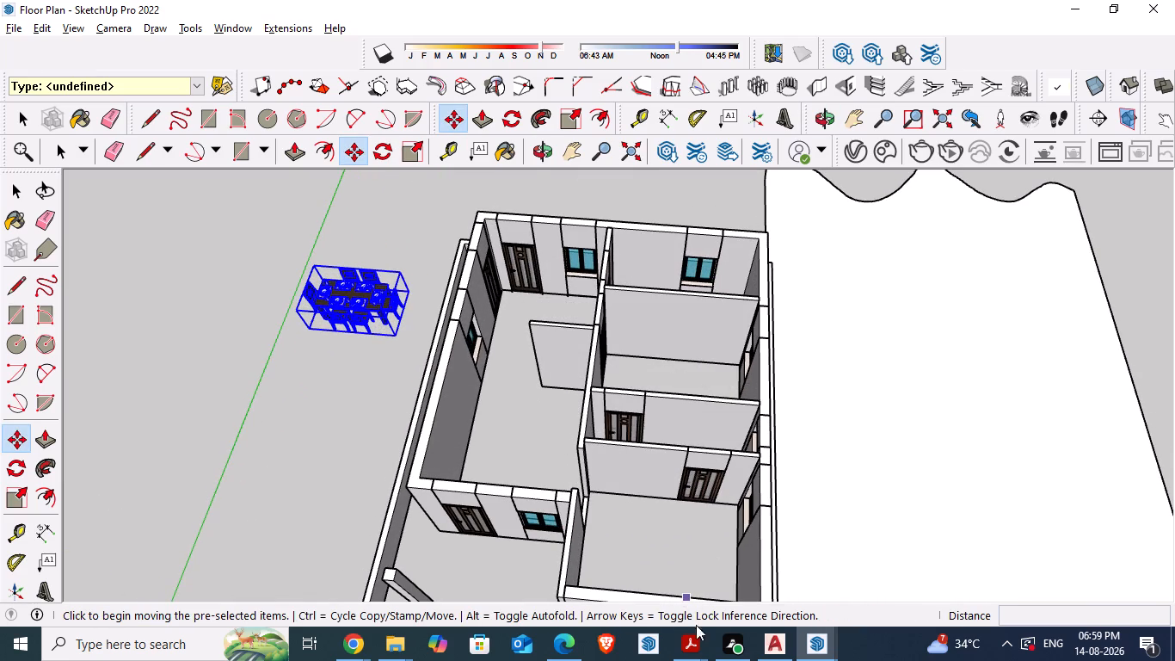
left_click(693, 650)
left_click(622, 569)
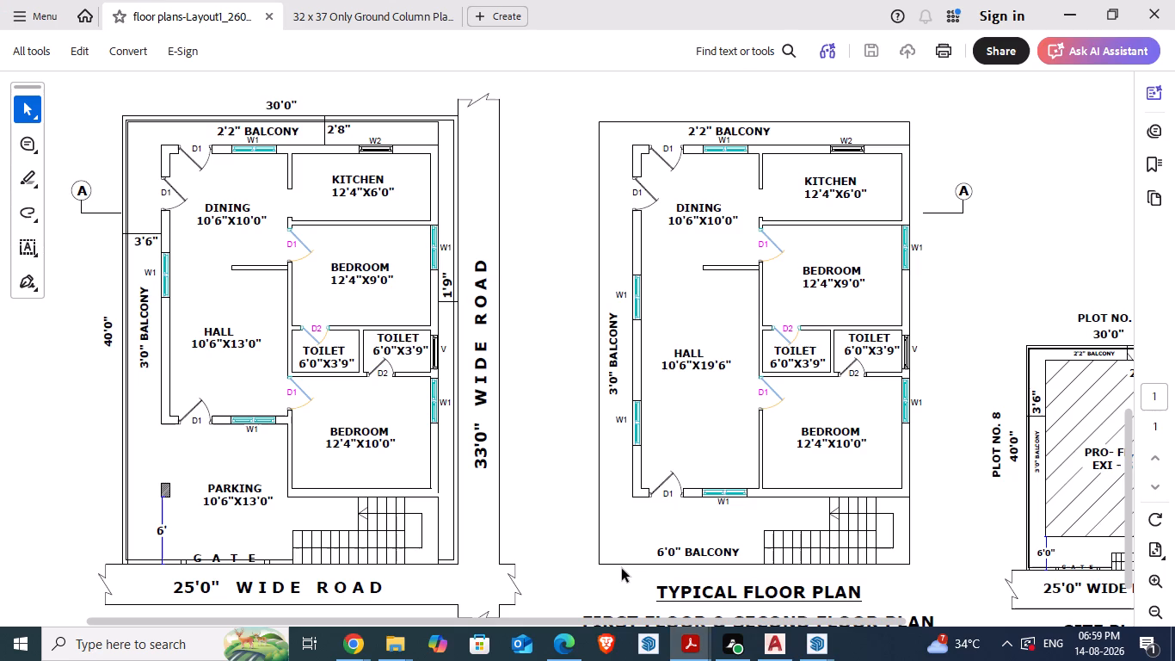
left_click(813, 637)
left_click(764, 584)
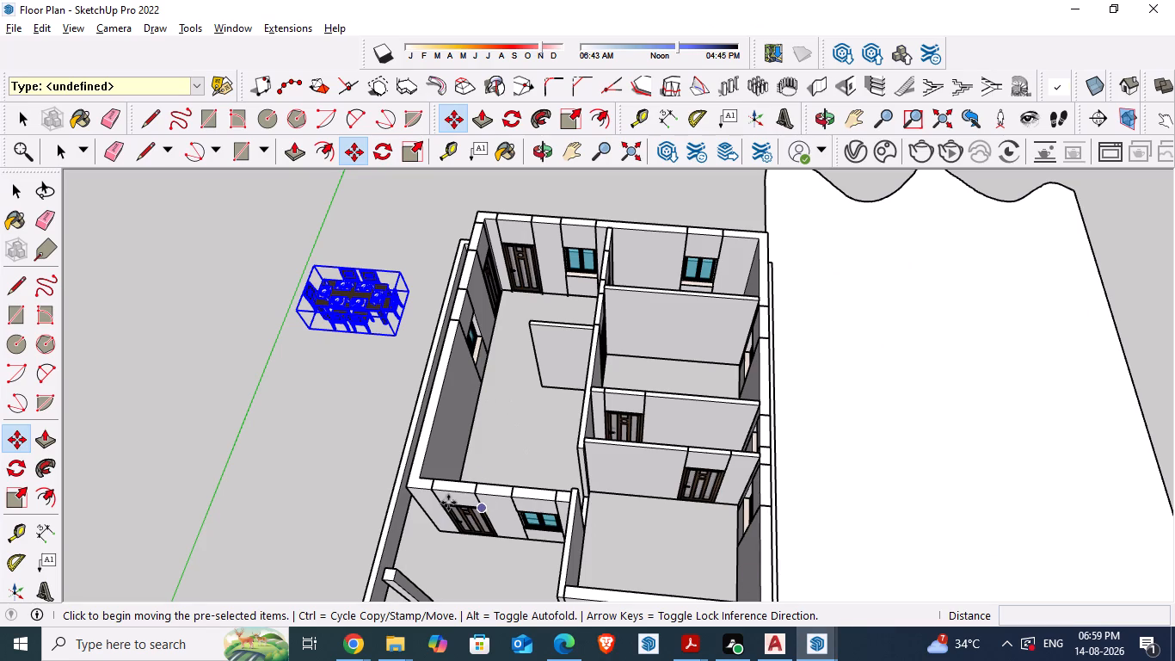
Hide the house wall group so the room floors are open for placing furniture.
key("space")
left_click(466, 428)
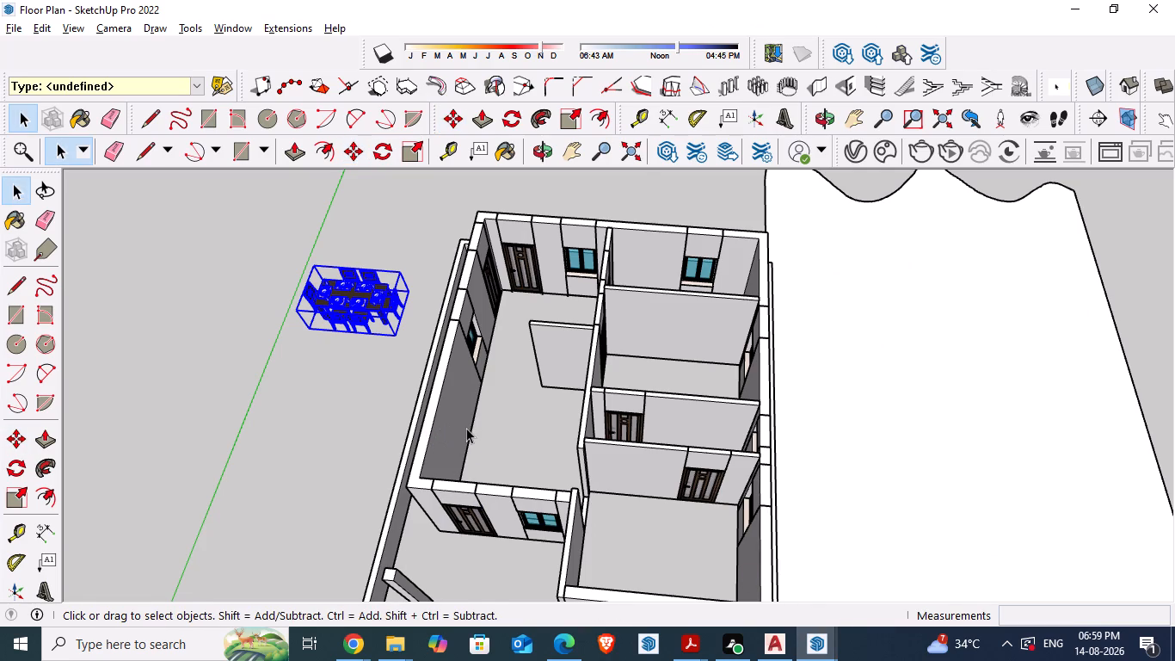
right_click(466, 428)
left_click(524, 204)
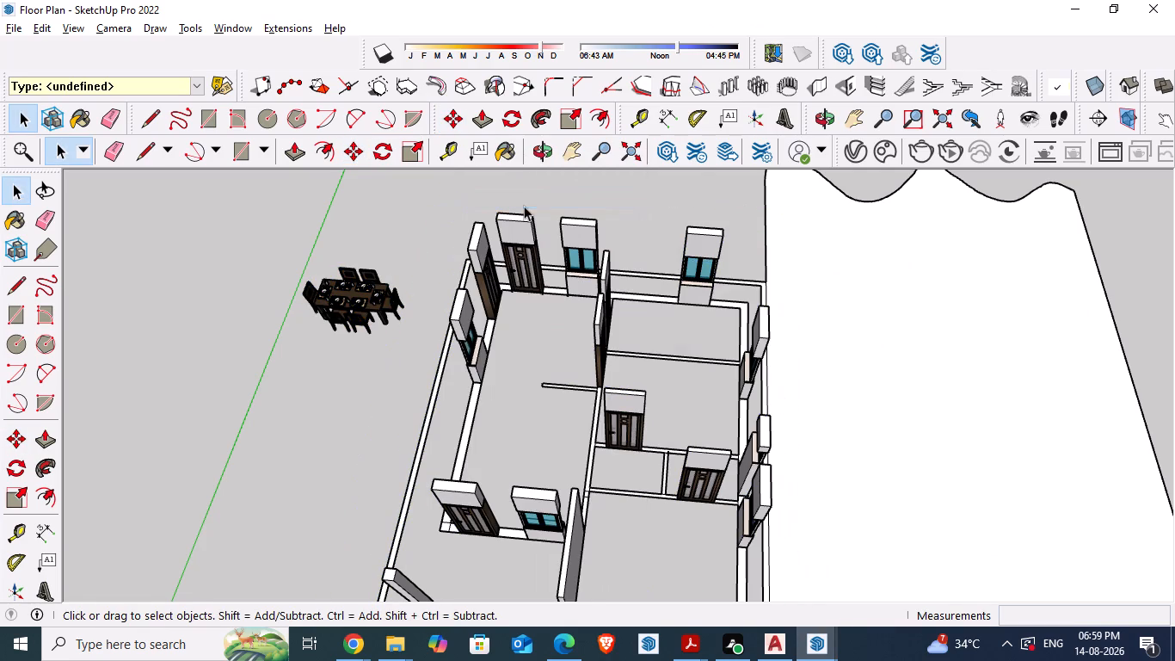
Hide the window components around the house together with the wall pieces left at their openings.
middle_click_drag(554, 394, 540, 473)
left_click(520, 238)
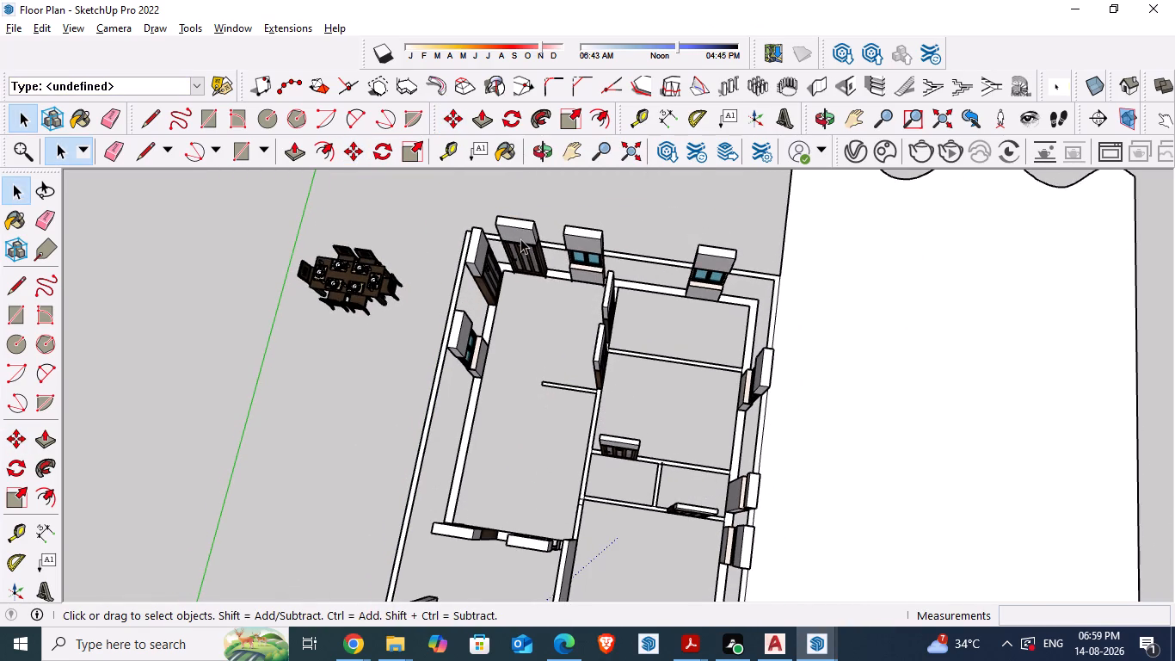
right_click(520, 238)
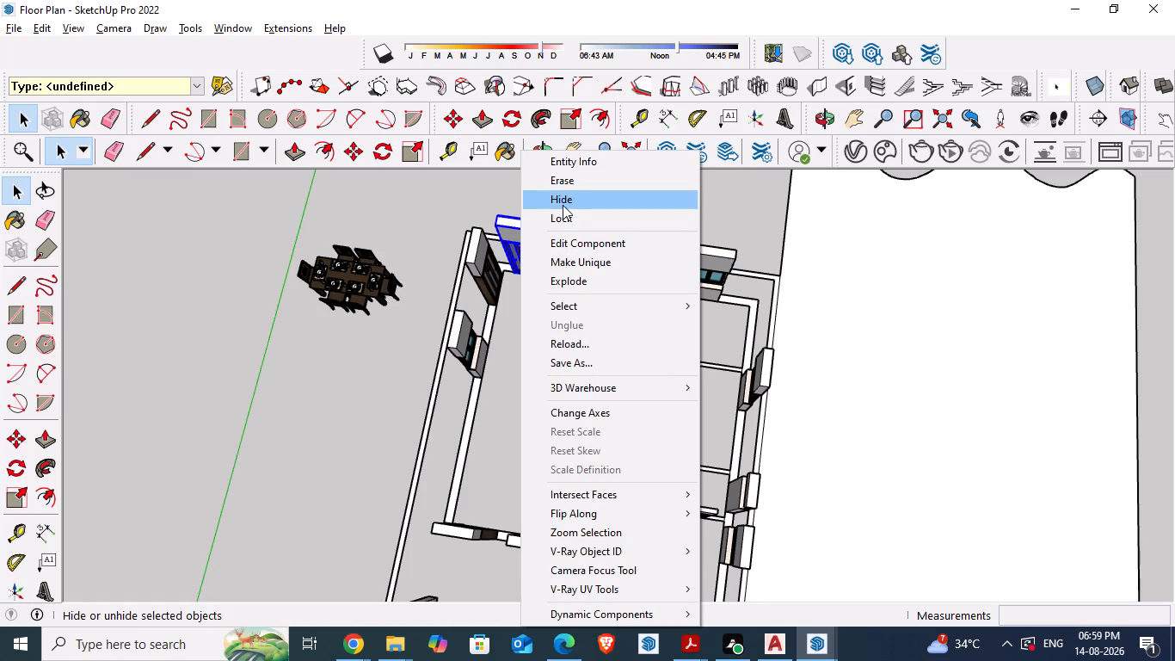
left_click(398, 429)
left_click(470, 342)
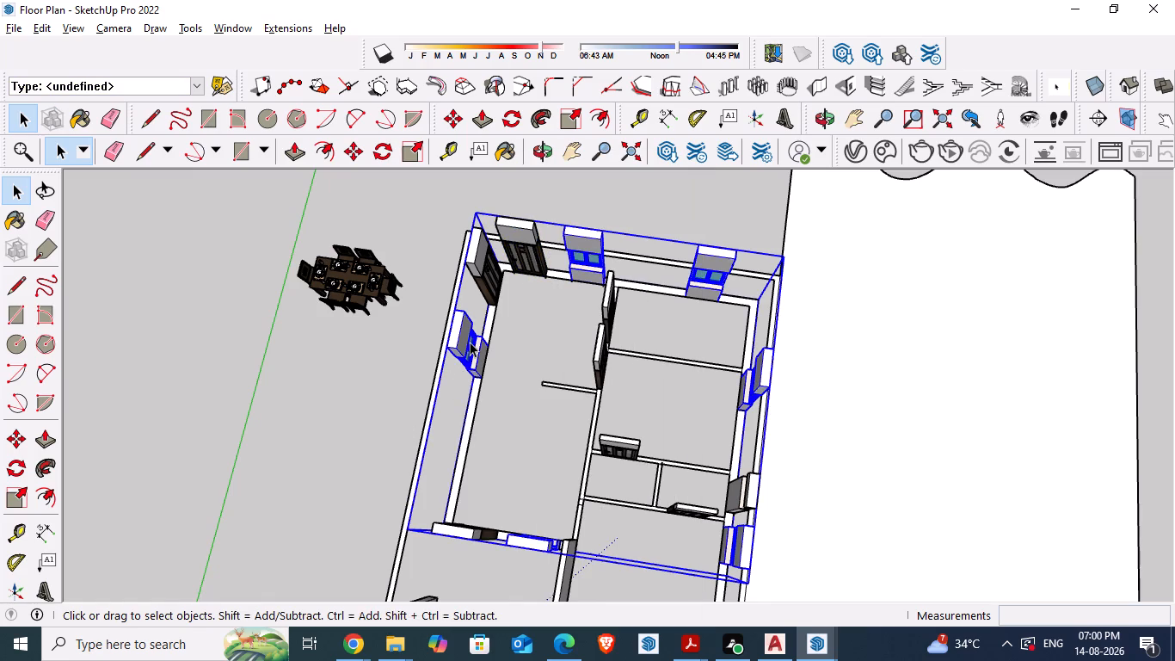
right_click(470, 342)
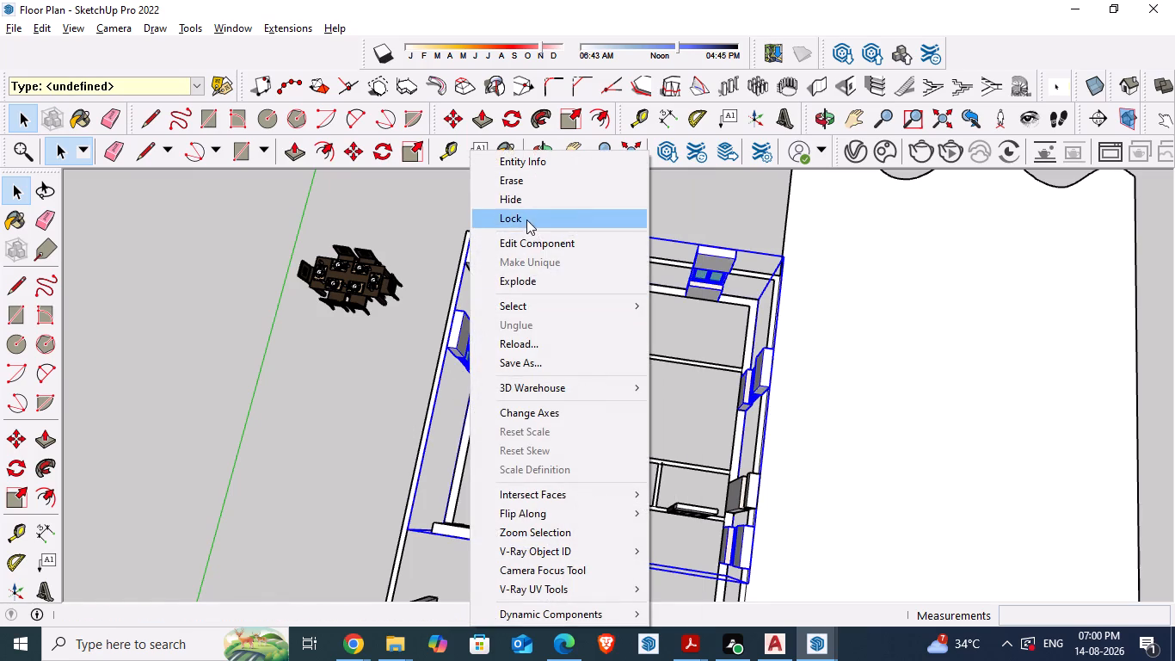
left_click(526, 204)
Hide the two door components at the outer corner of the dining area.
scroll(532, 252, "up", 8)
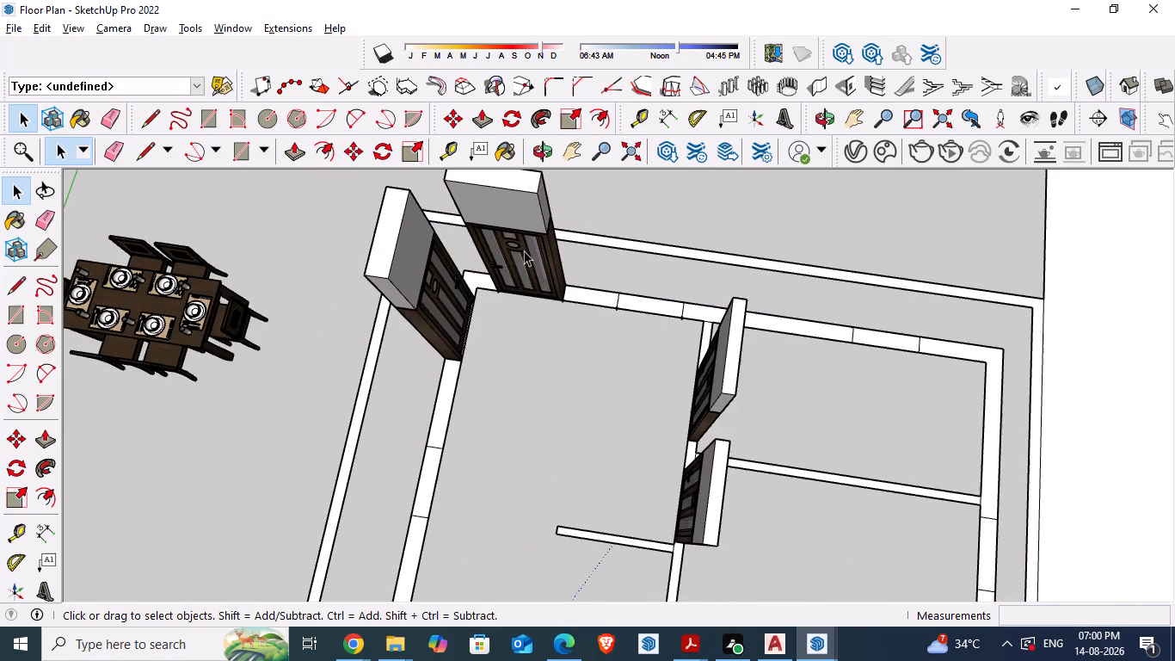
left_click(524, 250)
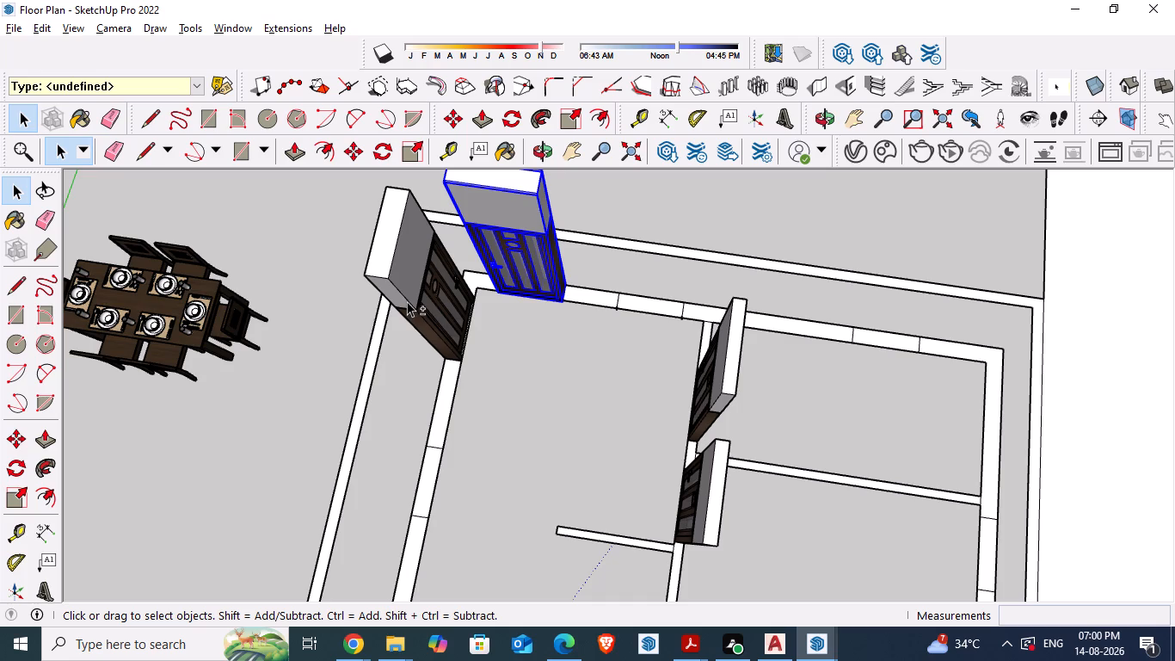
left_click(407, 301, "shift")
right_click(407, 301)
left_click(445, 317)
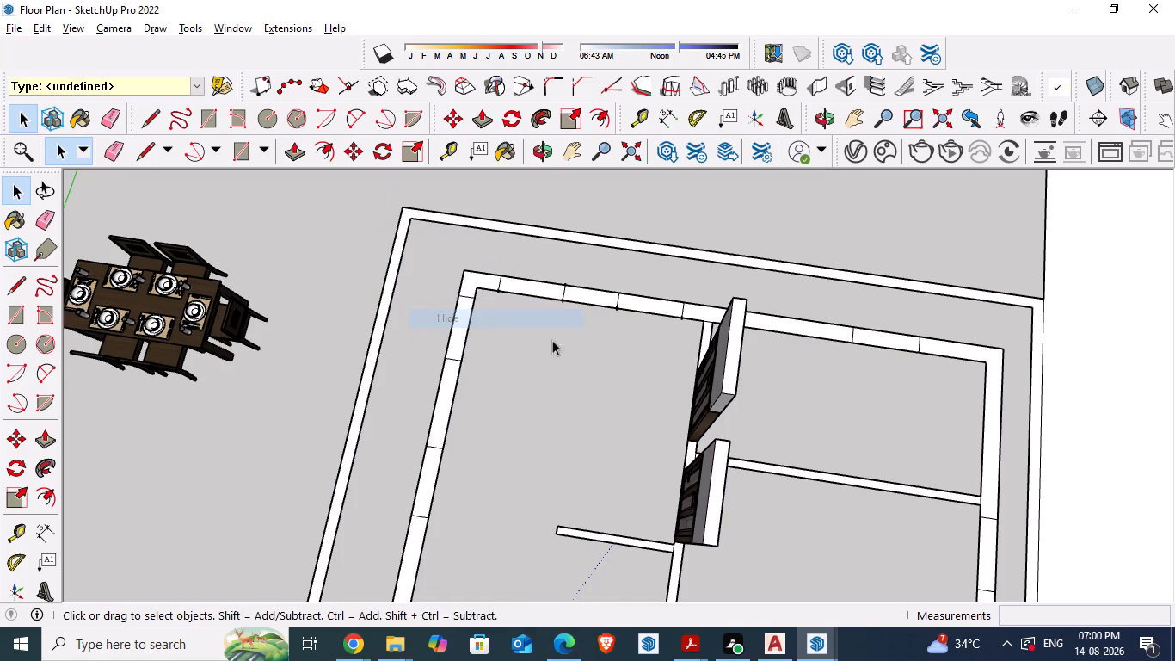
Hide the two door components in the partition wall beside the dining area and the bedroom.
middle_click_drag(805, 431, 658, 409)
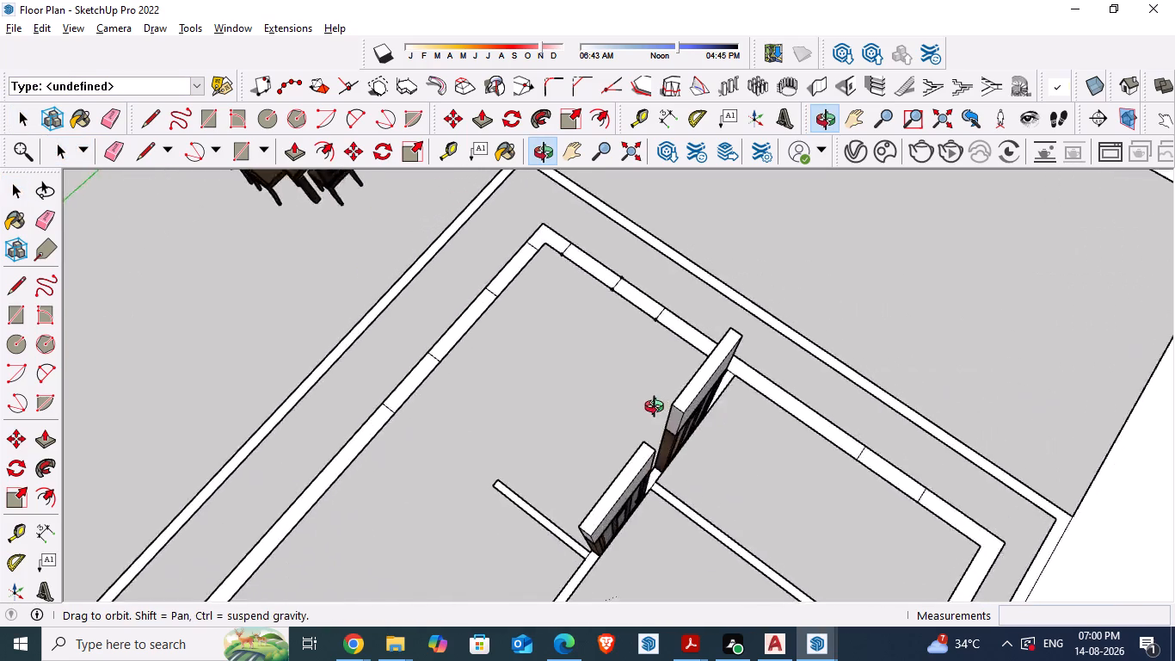
middle_click_drag(658, 409, 609, 403)
left_click(614, 461)
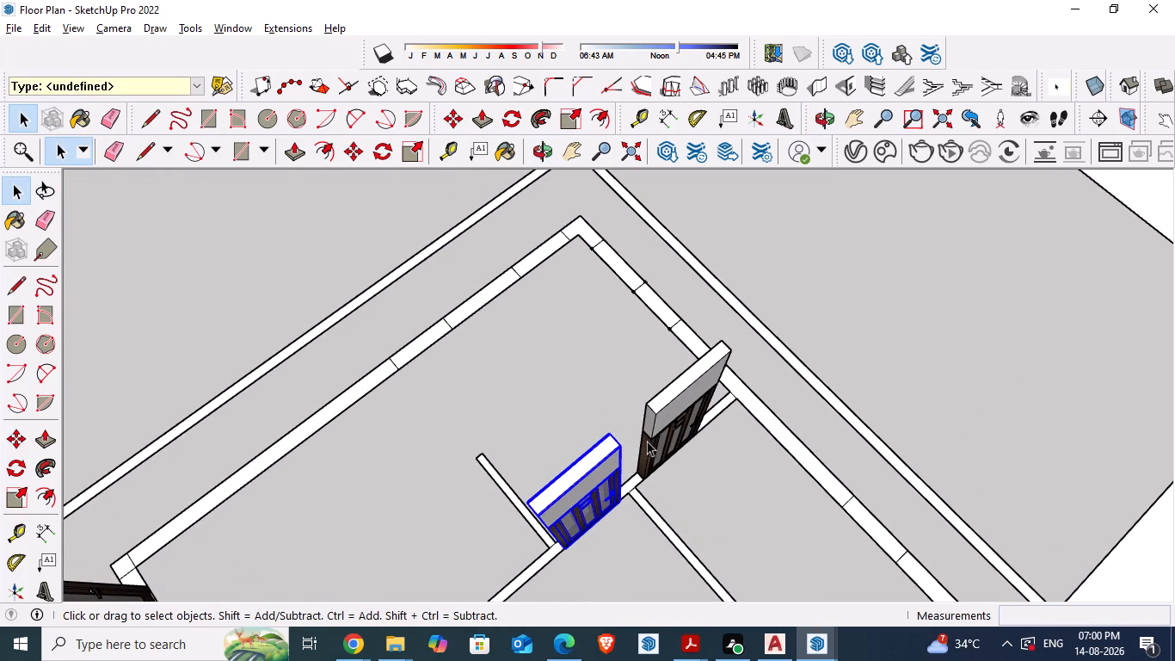
left_click(687, 411, "shift")
right_click(687, 411)
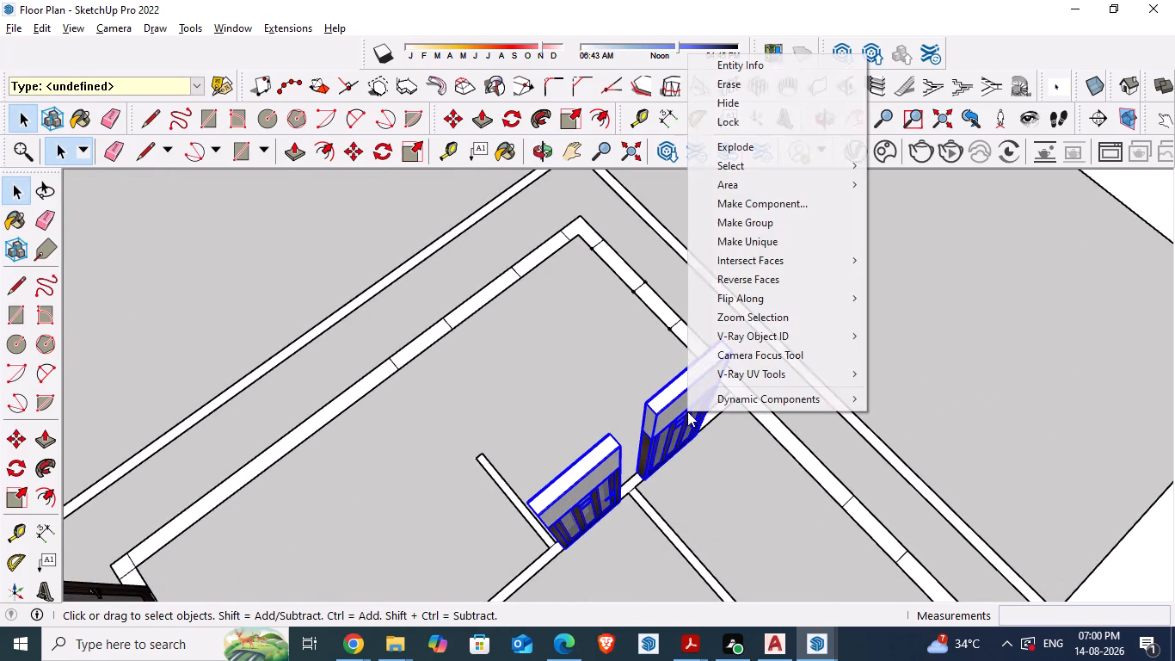
left_click(735, 104)
Check the dining location in the floor plan PDF and move the dining set about 6' 8 1/2" towards the house, onto the outer boundary wall.
scroll(600, 435, "down", 2)
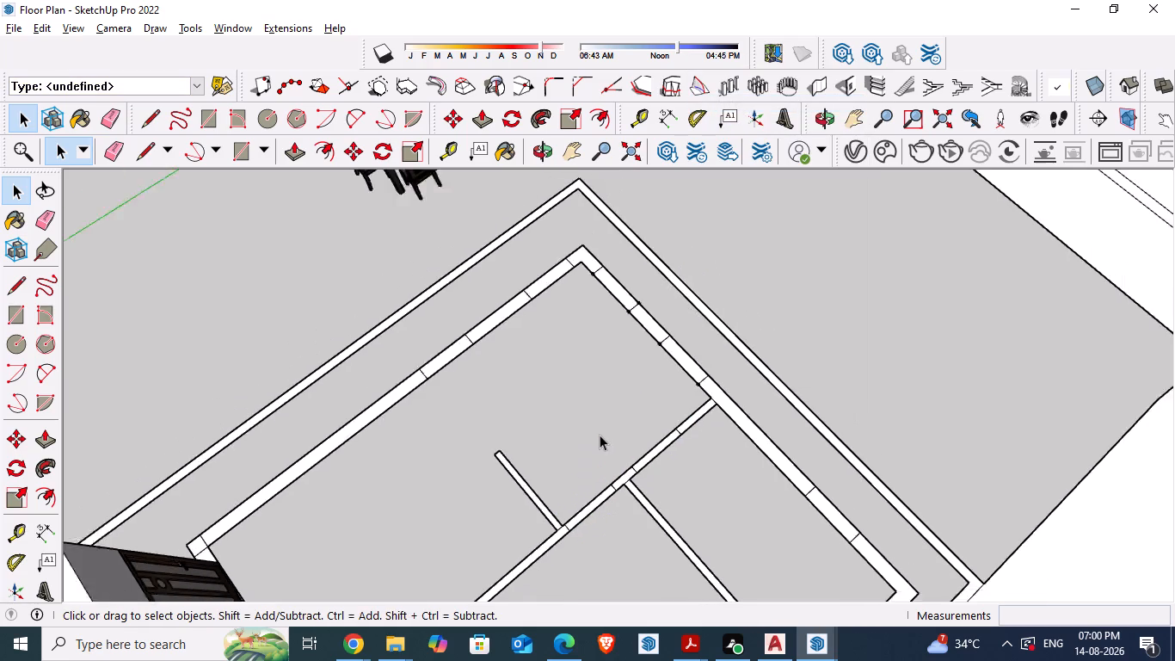
scroll(600, 435, "down", 1)
middle_click_drag(497, 460, 667, 515)
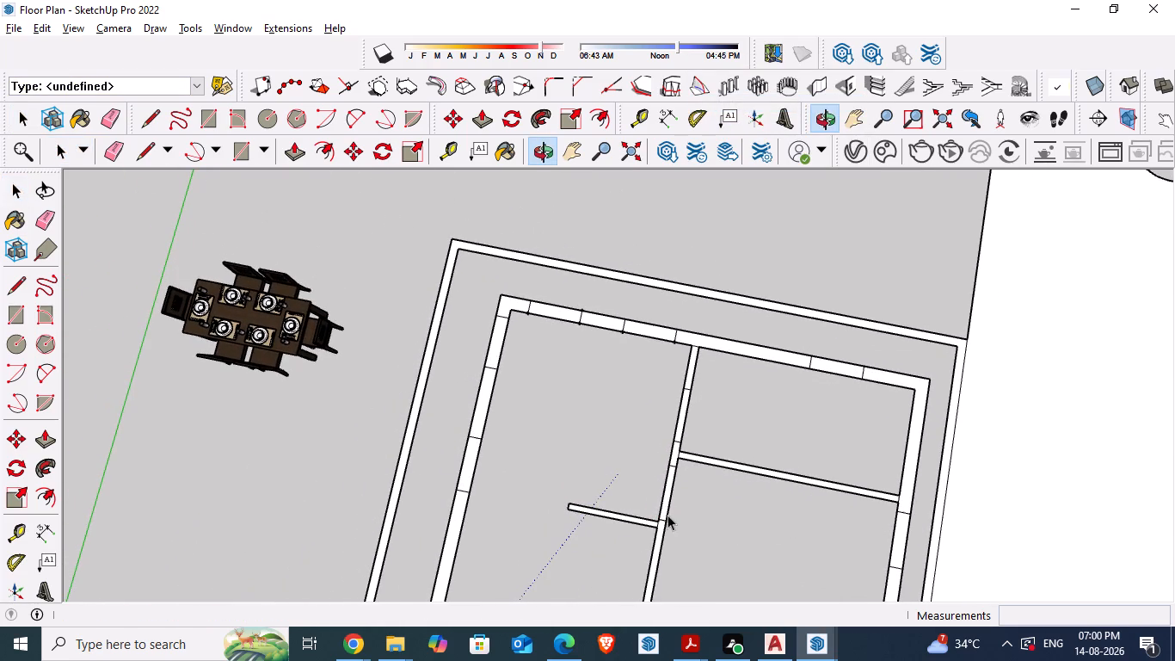
key("alt+Tab")
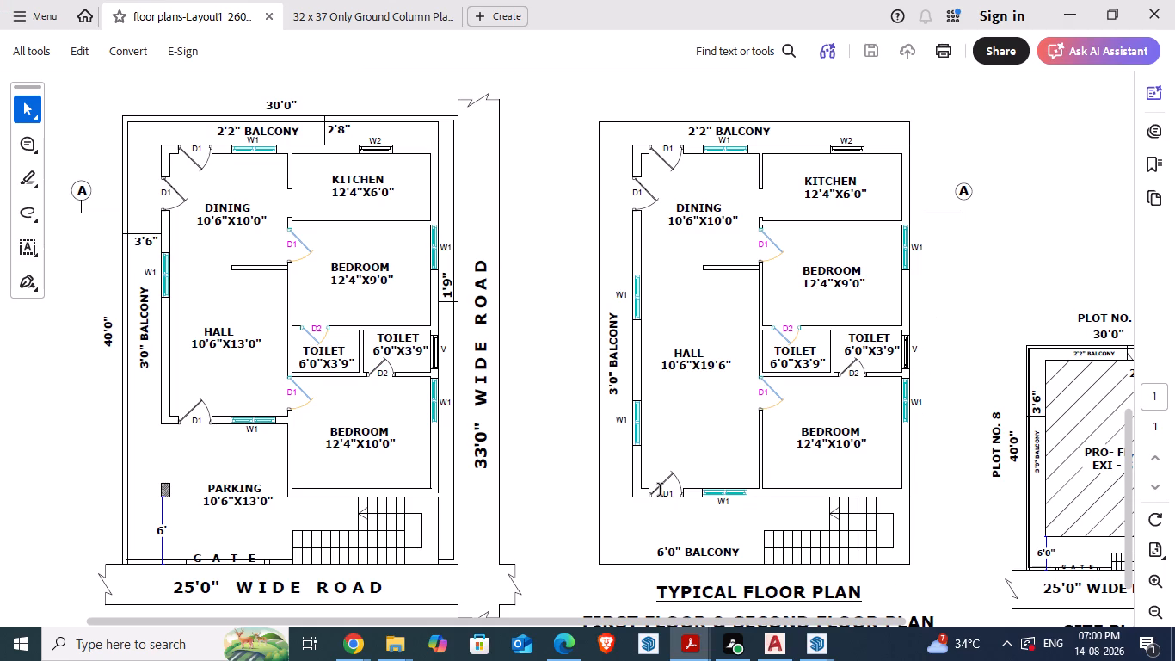
key("alt+Tab")
left_click(248, 324)
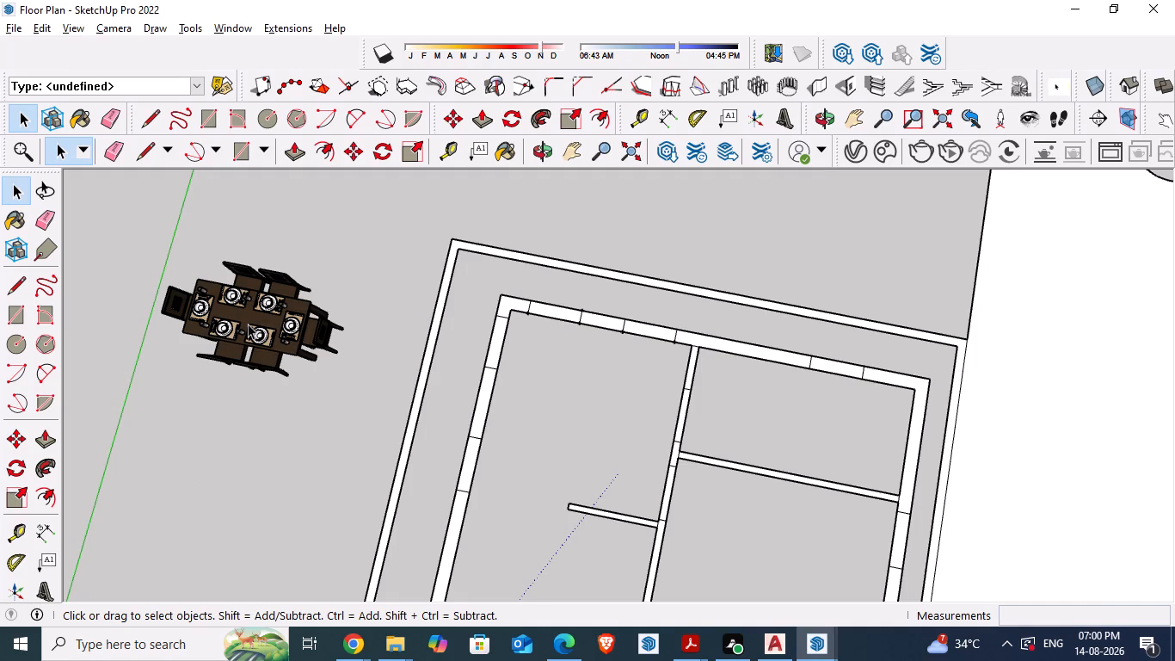
left_click_drag(248, 324, 301, 324)
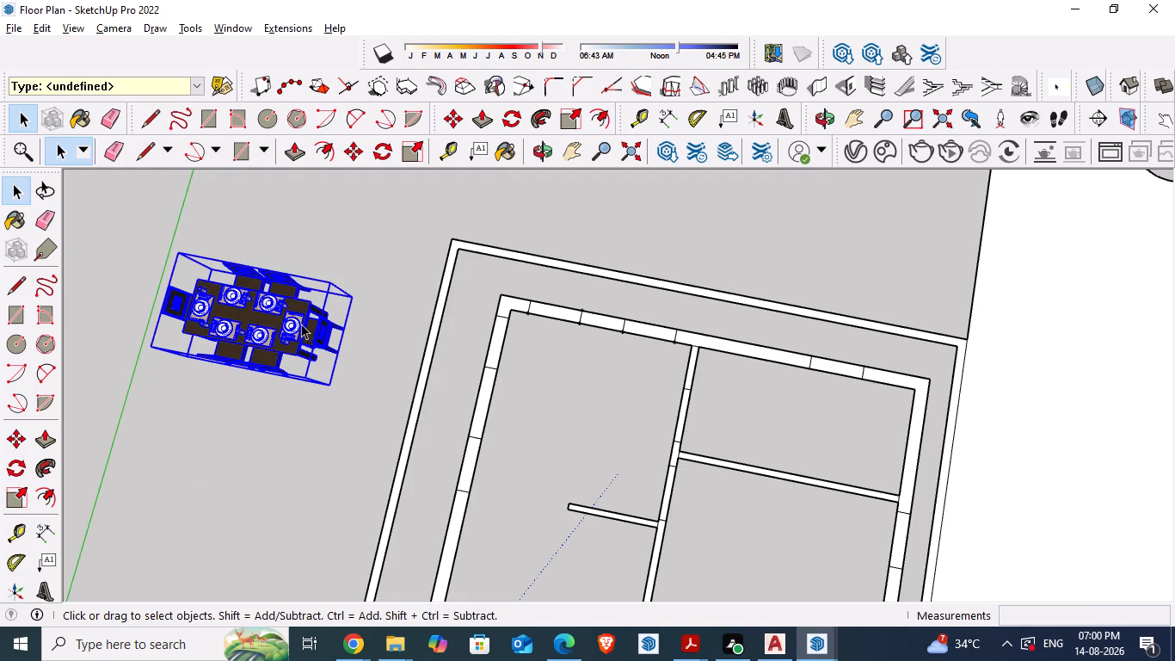
left_click_drag(301, 324, 313, 326)
left_click(231, 405)
left_click(214, 308)
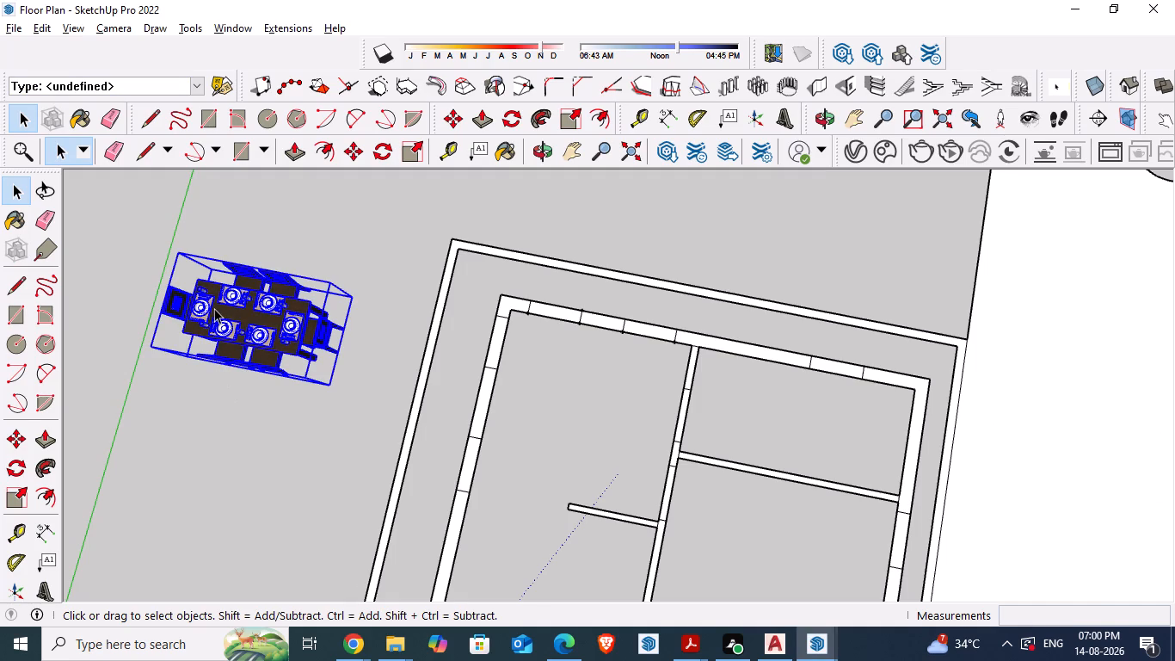
key("m")
left_click_drag(204, 324, 330, 337)
left_click_drag(330, 337, 375, 342)
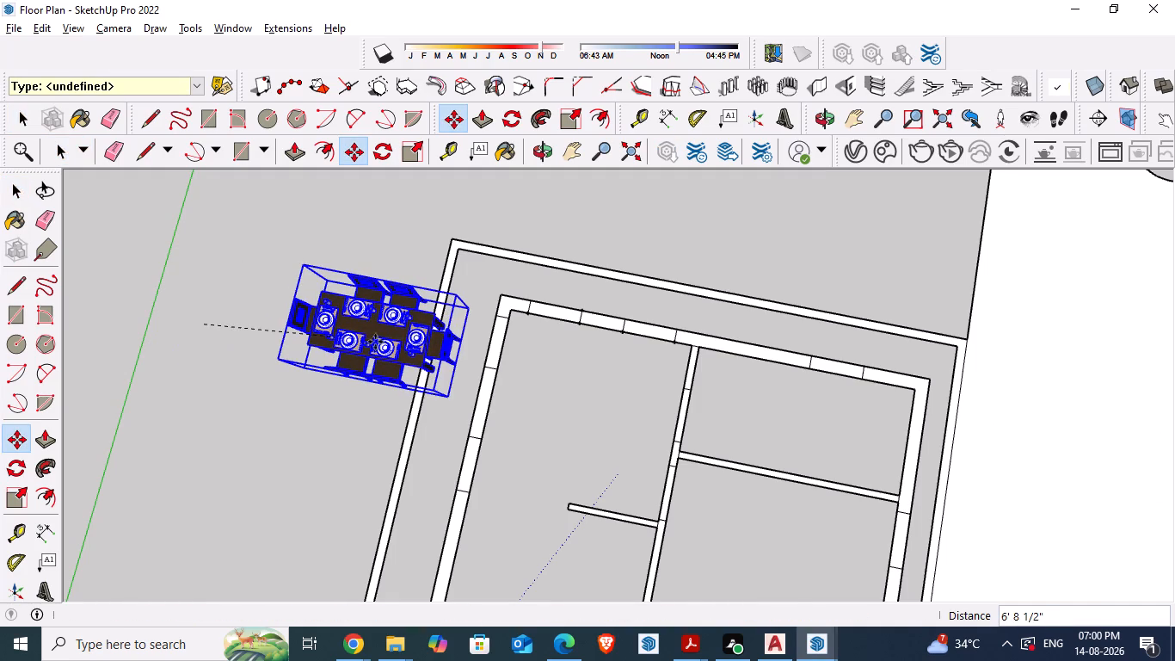
left_click_drag(375, 342, 465, 355)
Move the dining set by its bottom corner about 12' 11 3/8" into the dining area, against the kitchen partition wall.
middle_click_drag(380, 399, 383, 394)
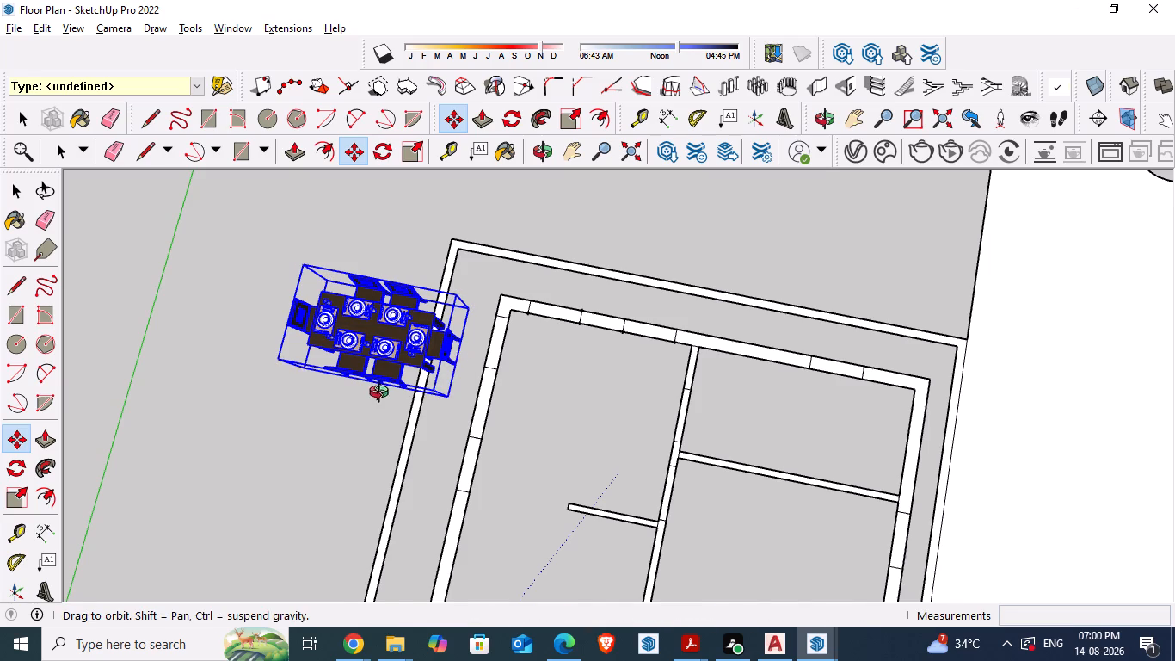
middle_click_drag(383, 394, 403, 233)
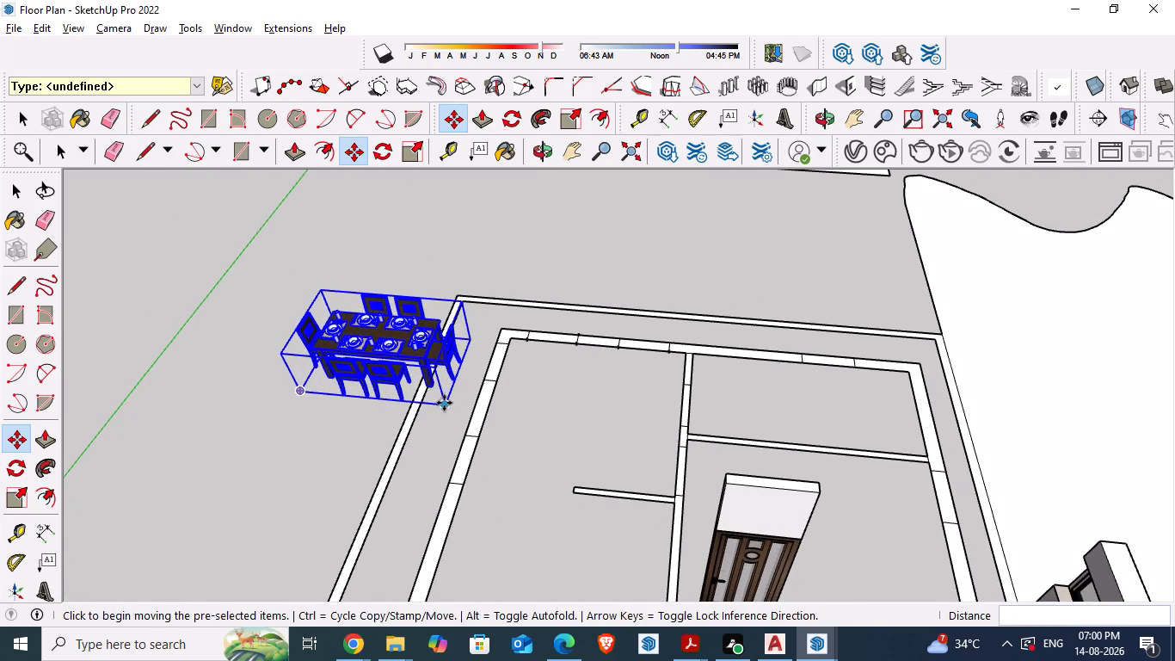
left_click_drag(444, 403, 661, 435)
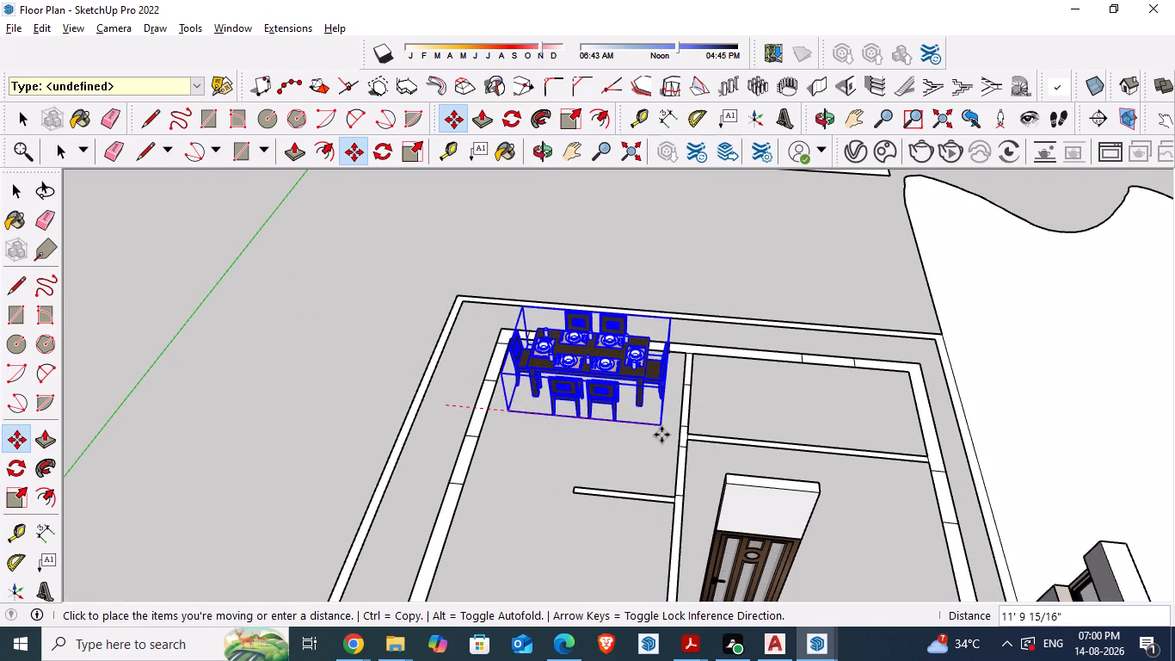
left_click_drag(661, 435, 679, 438)
left_click(679, 438)
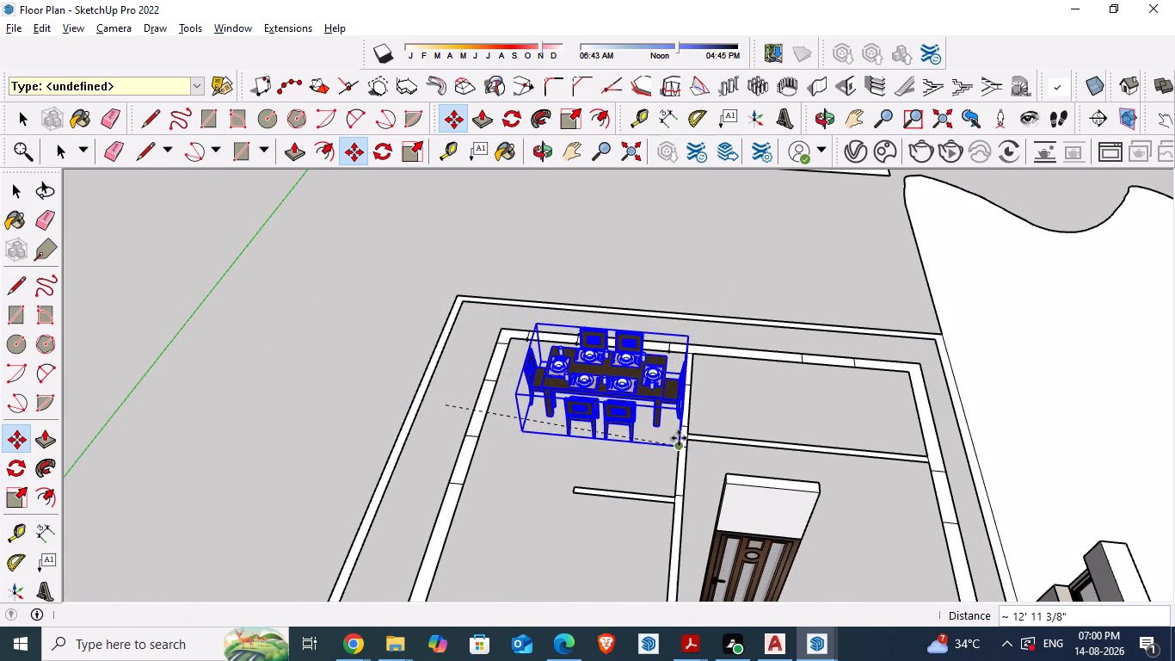
Scale the dining set down uniformly from its bottom corner by a factor of 0.50.
middle_click_drag(611, 471, 613, 398)
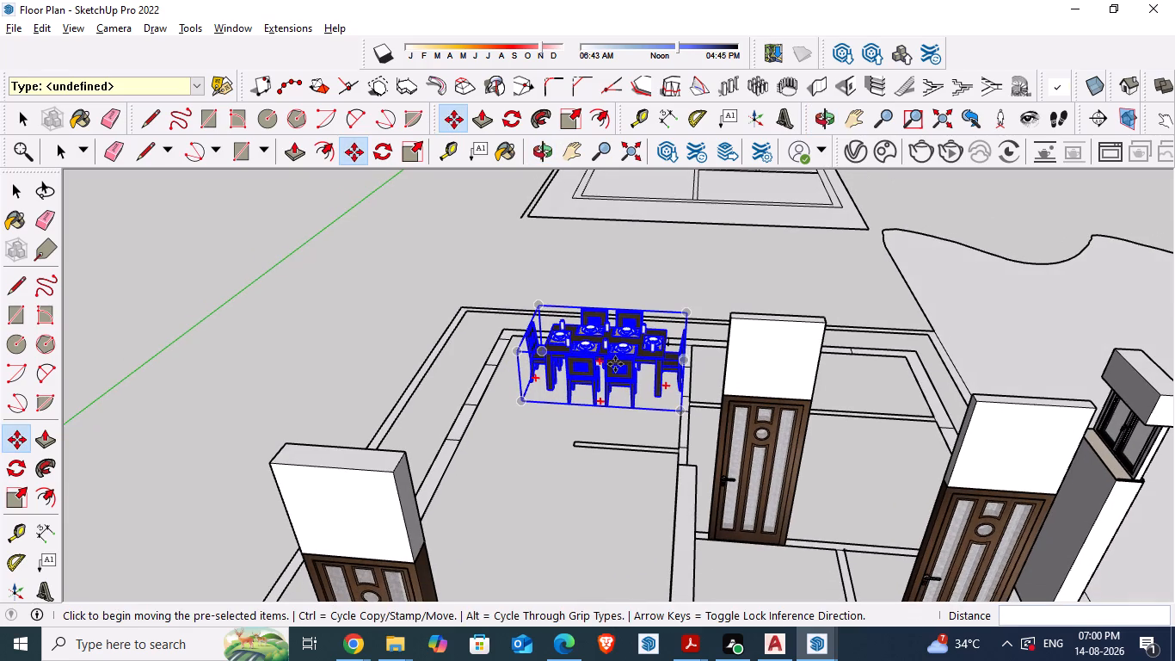
key("s")
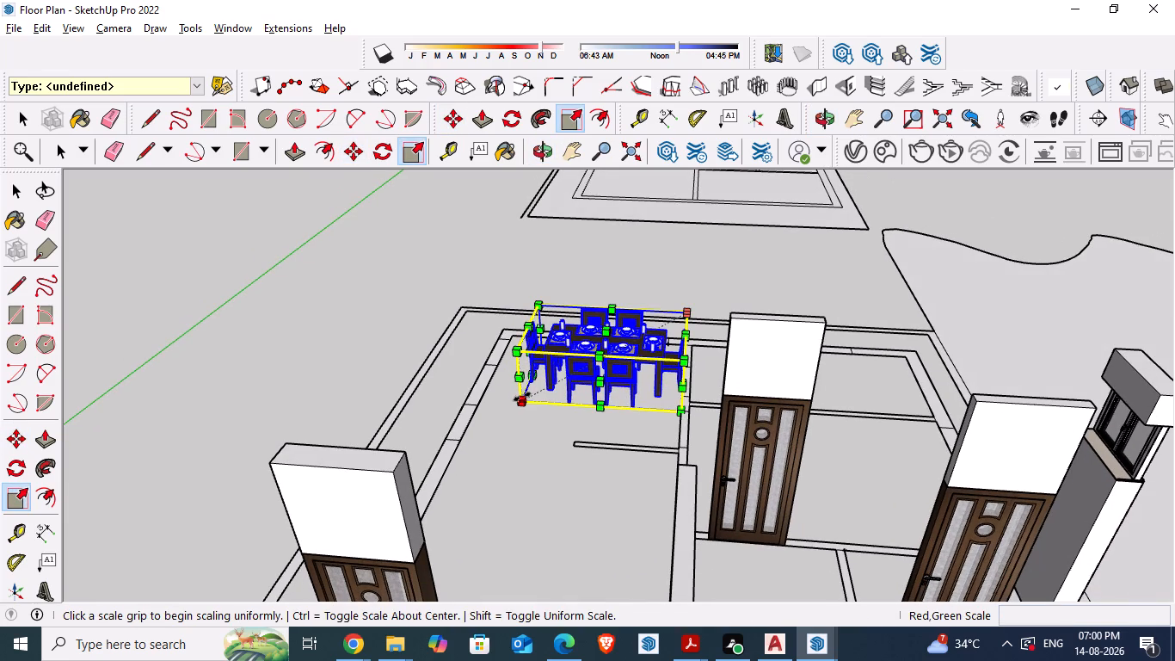
left_click_drag(520, 398, 585, 354)
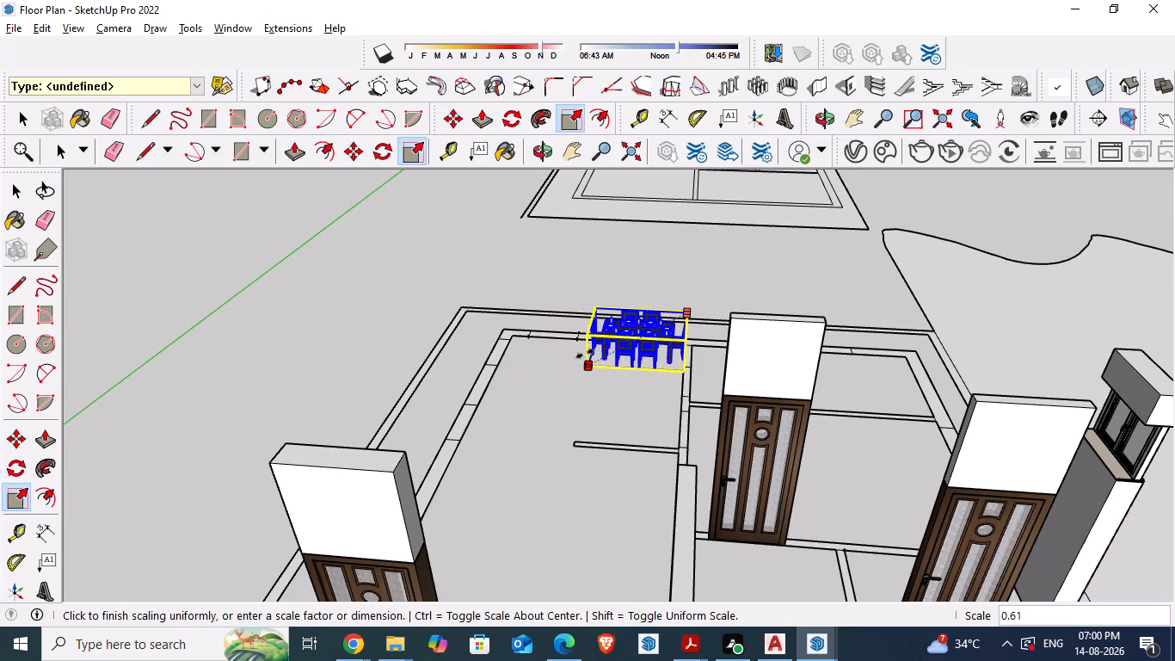
left_click_drag(585, 354, 599, 348)
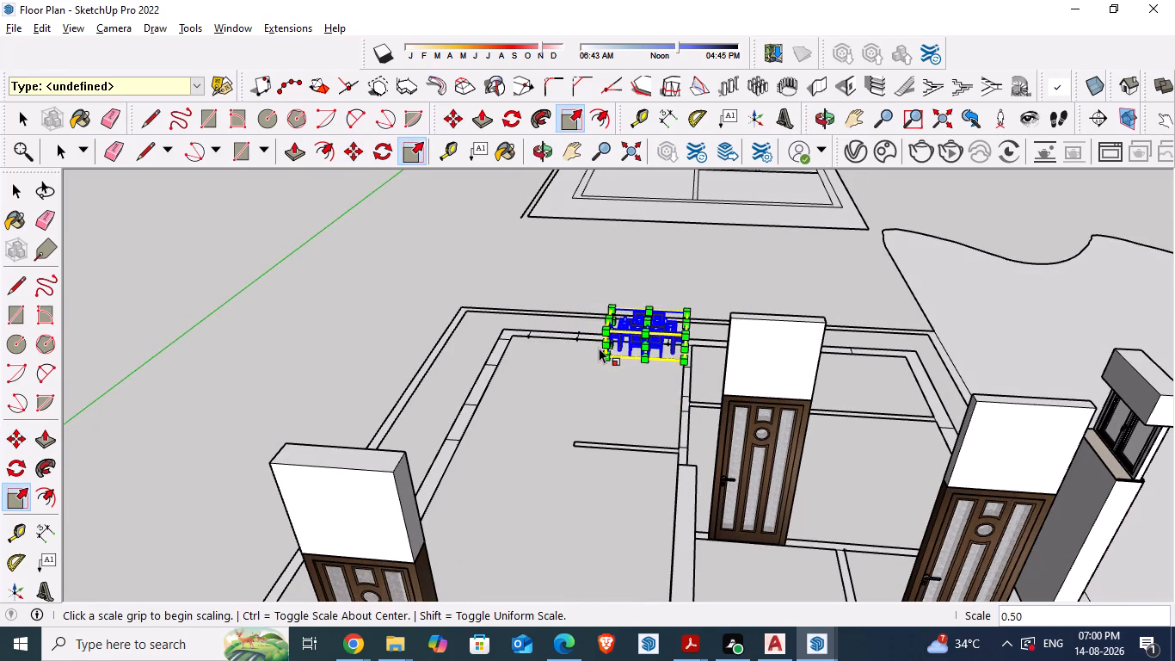
key("space")
left_click(582, 436)
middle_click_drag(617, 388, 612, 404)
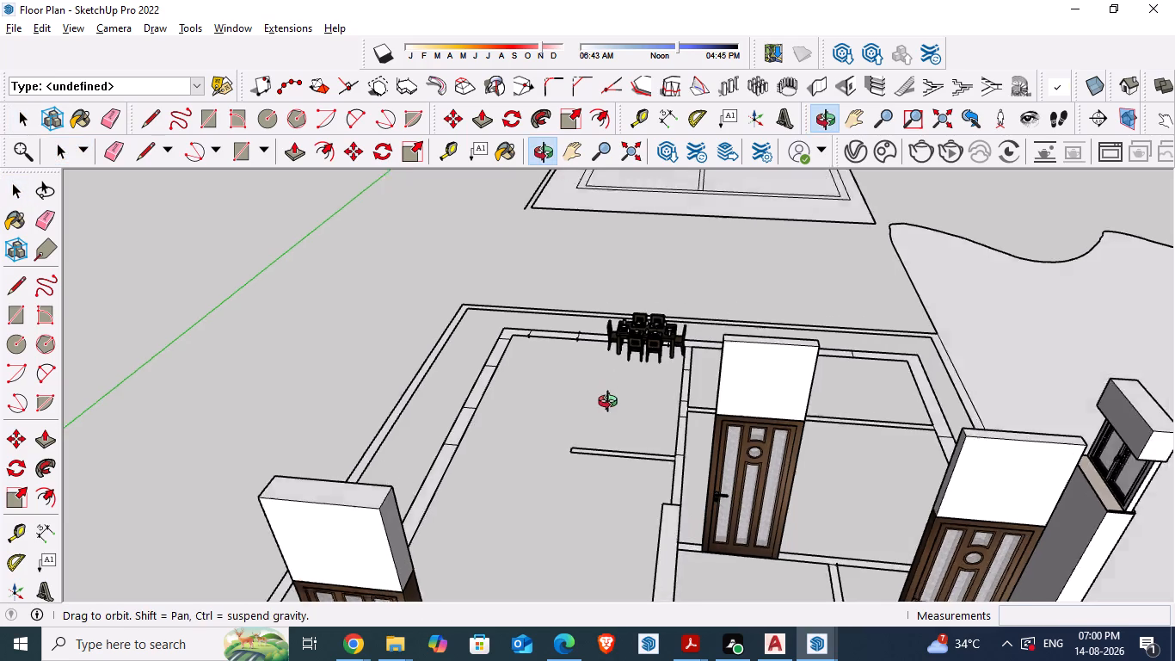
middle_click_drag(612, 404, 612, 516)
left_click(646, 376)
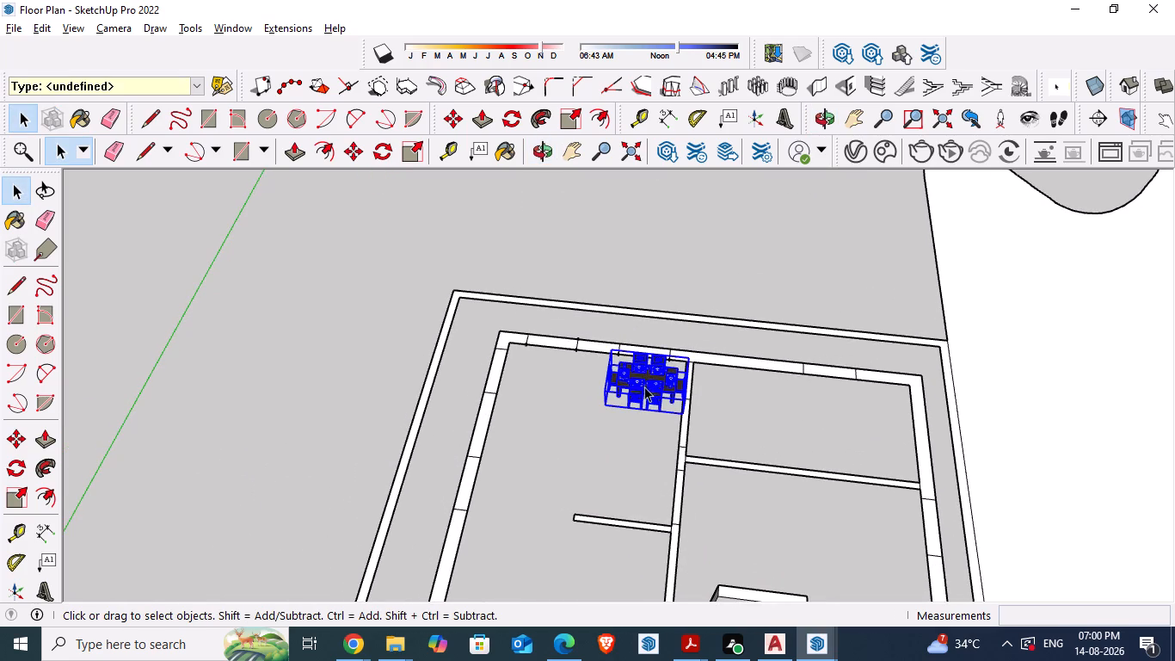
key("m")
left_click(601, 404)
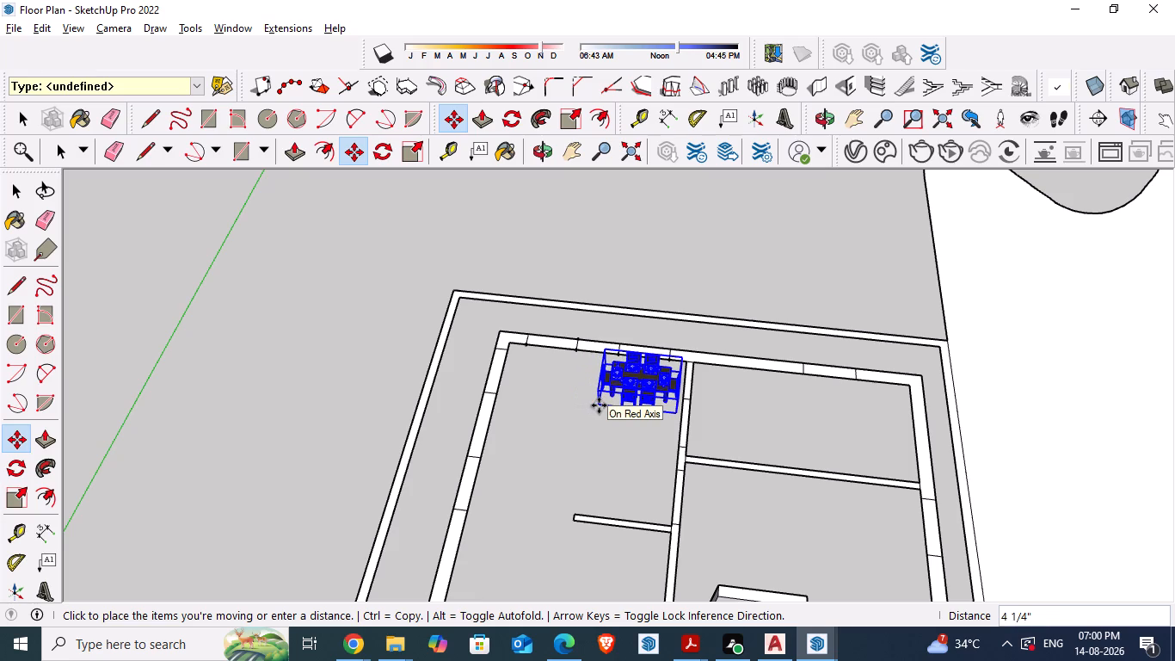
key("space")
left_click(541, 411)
Move the reduced dining set slightly away from the kitchen partition wall so it stands inside the dining area.
scroll(655, 387, "up", 3)
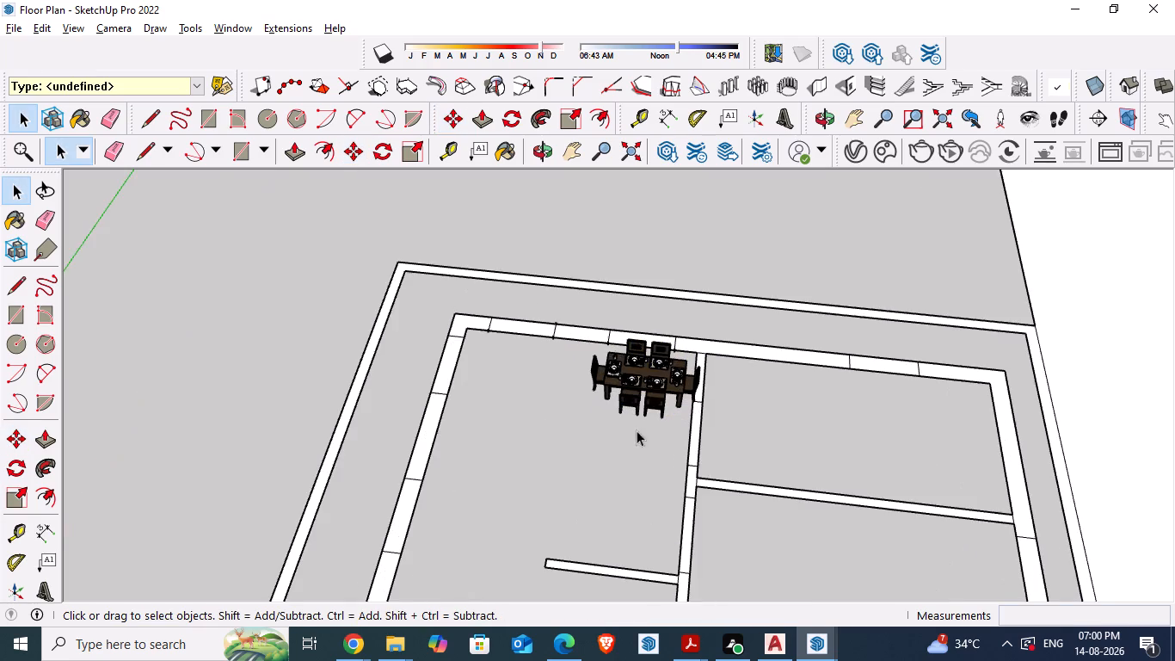
middle_click_drag(635, 434, 649, 352)
middle_click_drag(646, 426, 623, 510)
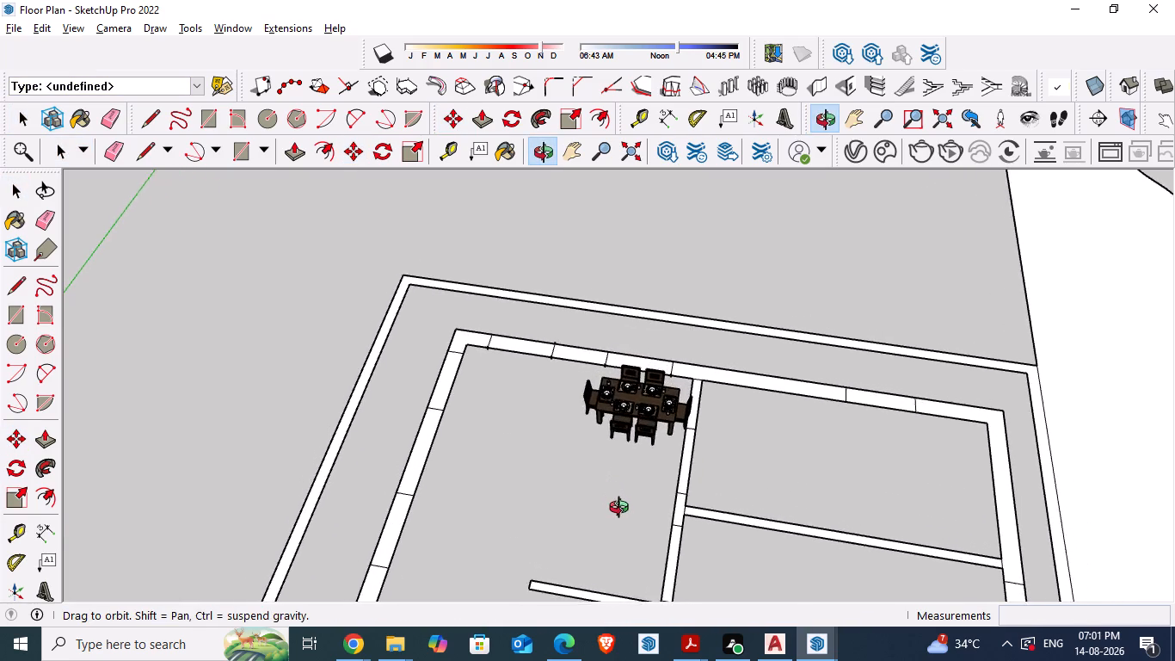
middle_click_drag(623, 510, 647, 507)
left_click(647, 421)
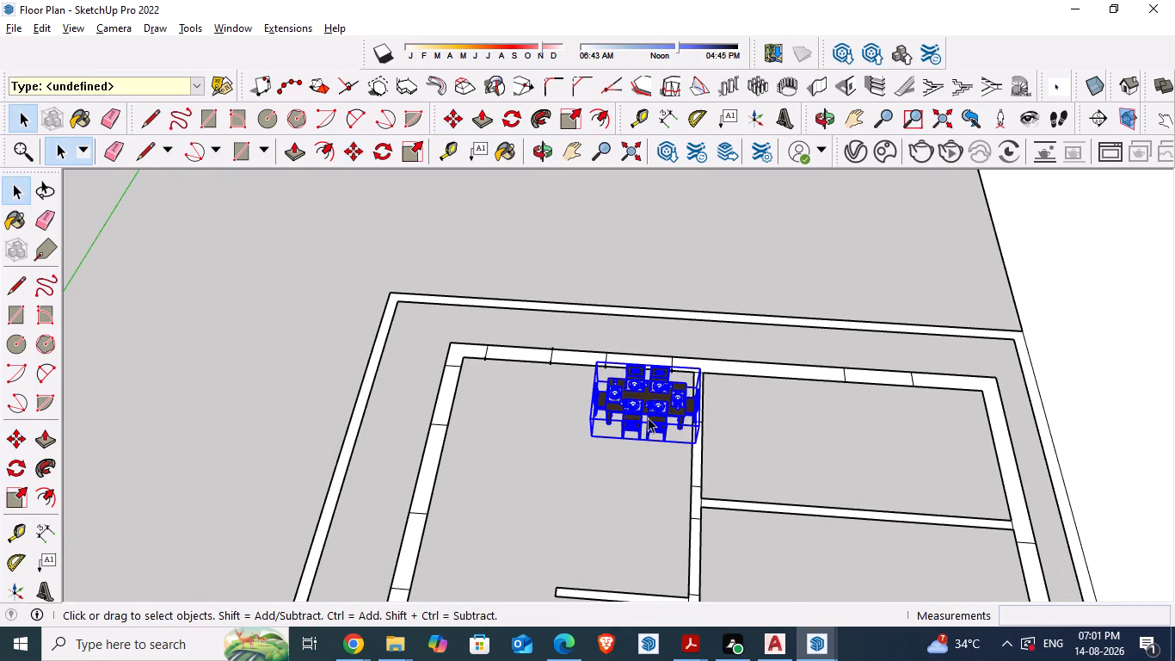
key("m")
scroll(587, 446, "up", 4)
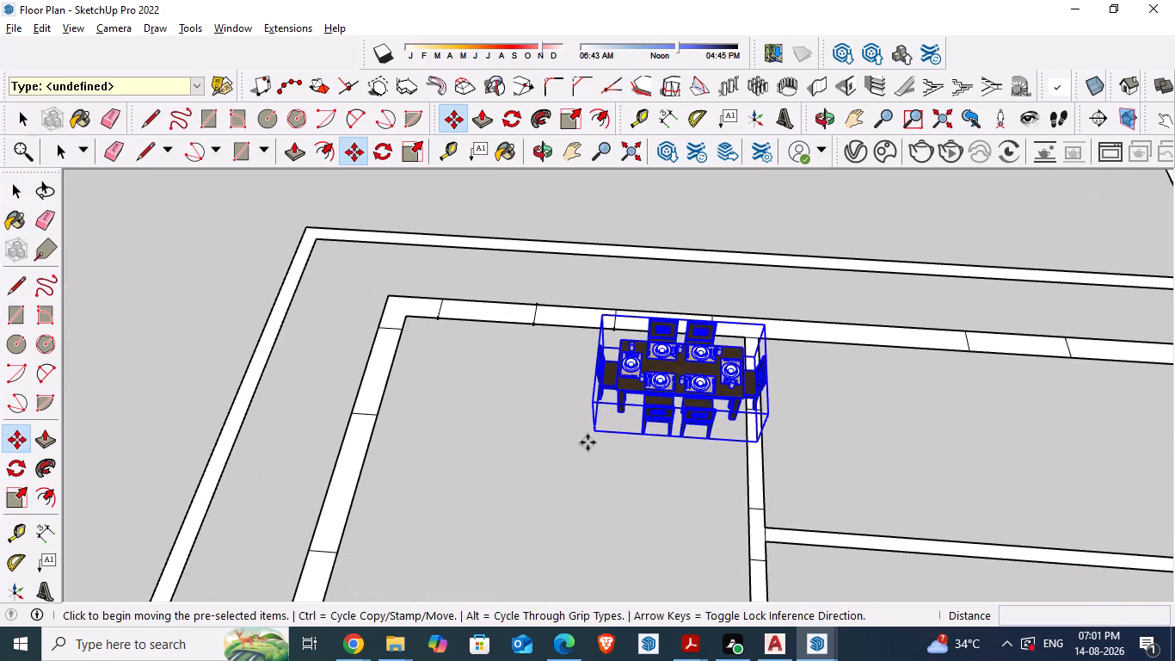
left_click_drag(595, 435, 575, 429)
left_click(575, 429)
key("space")
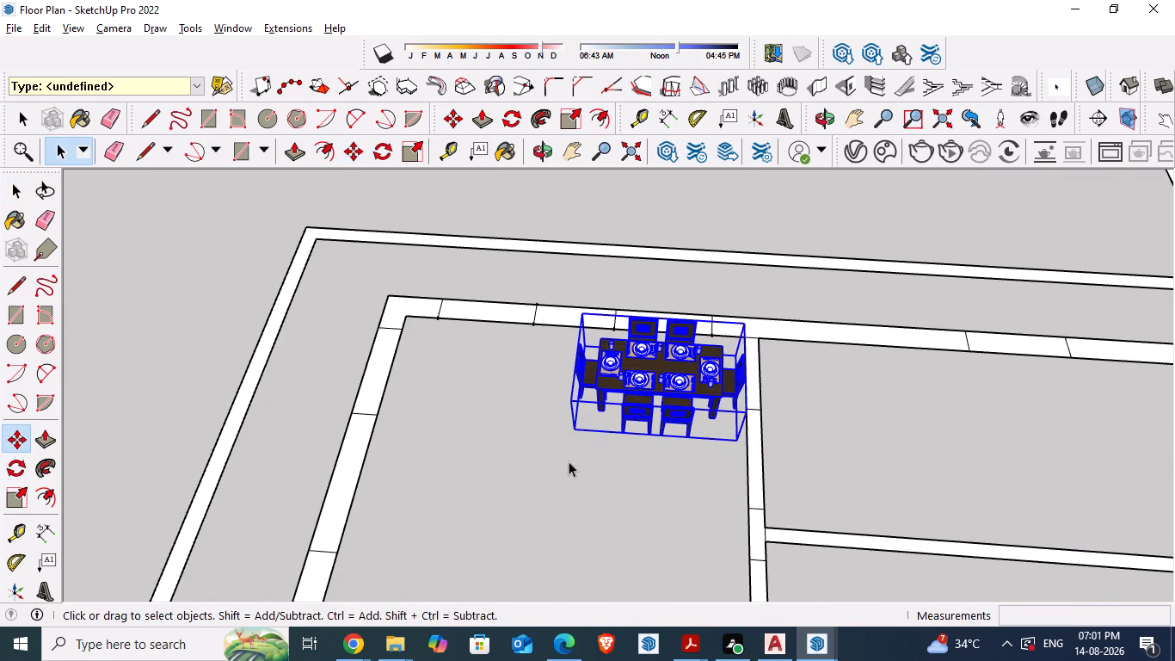
Check the dining area in the floor plan PDF and move the dining set about 3' away from the kitchen partition wall.
left_click(569, 461)
middle_click_drag(625, 454, 625, 574)
scroll(536, 348, "down", 2)
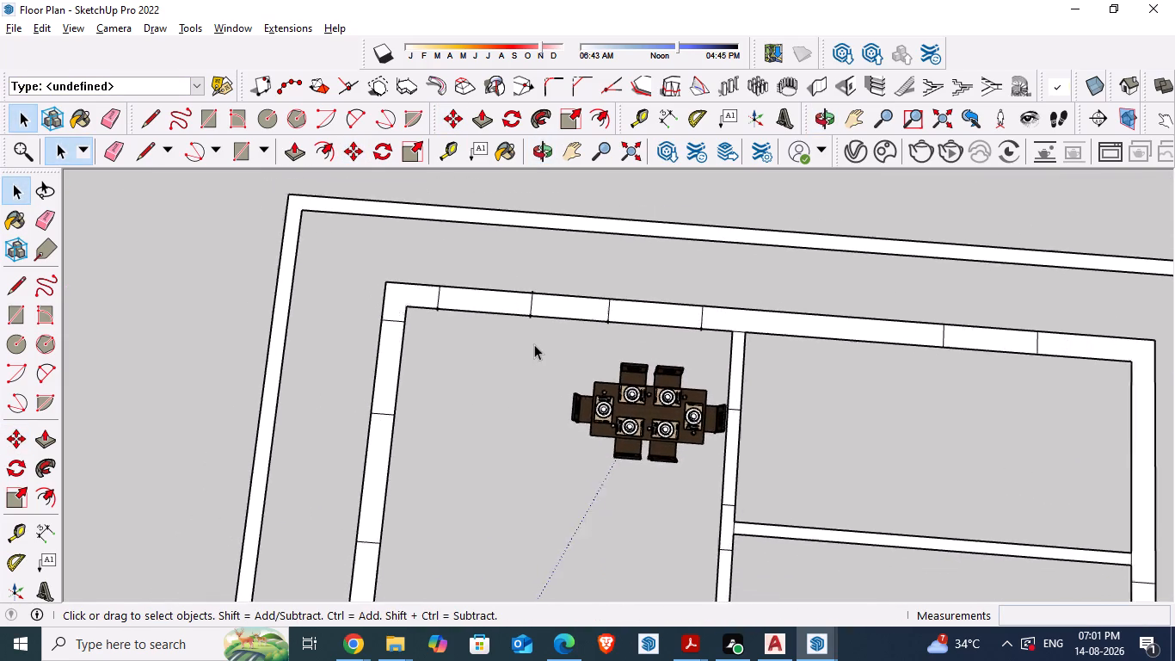
scroll(534, 344, "down", 5)
middle_click_drag(553, 411, 550, 429)
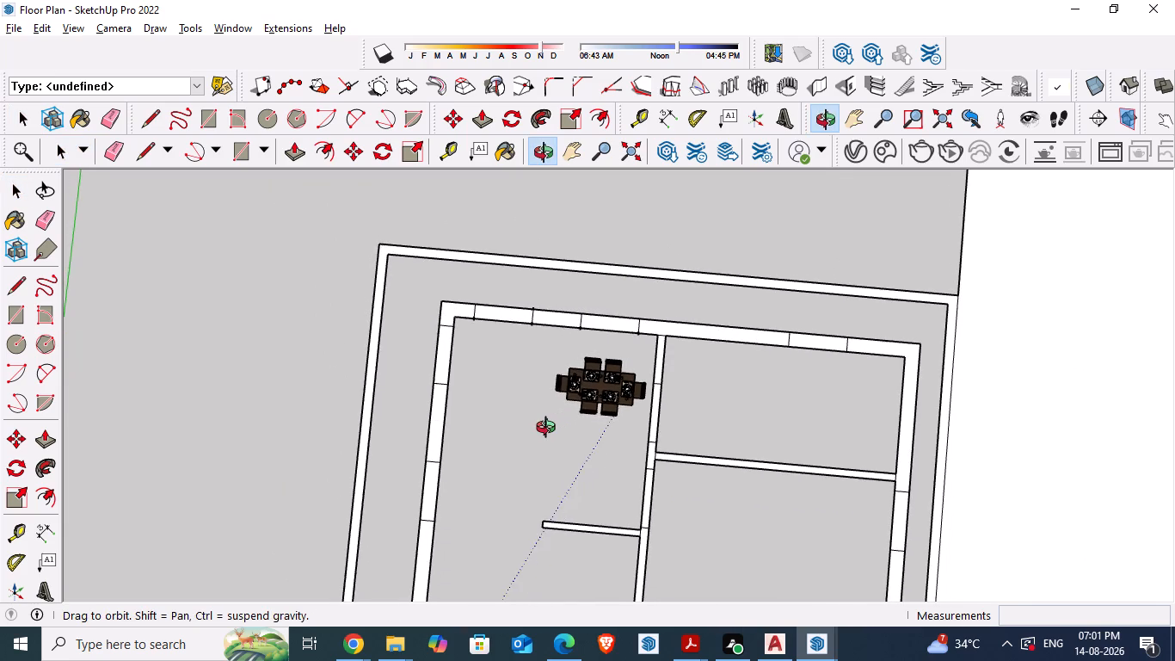
middle_click_drag(550, 429, 554, 431)
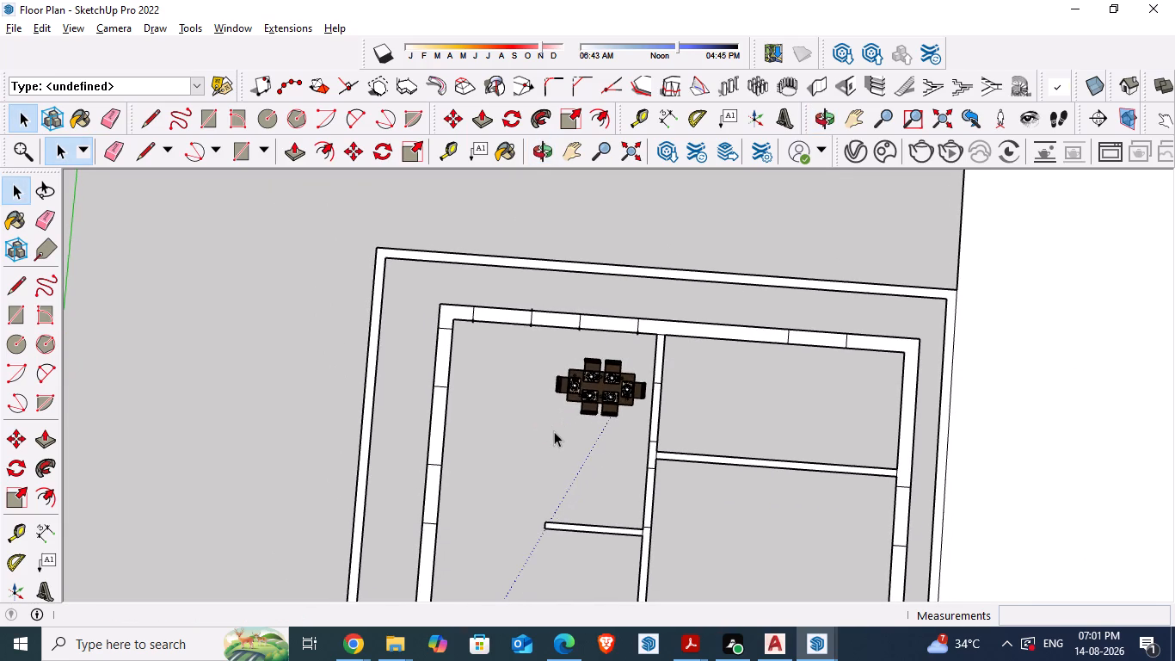
key("alt+Tab")
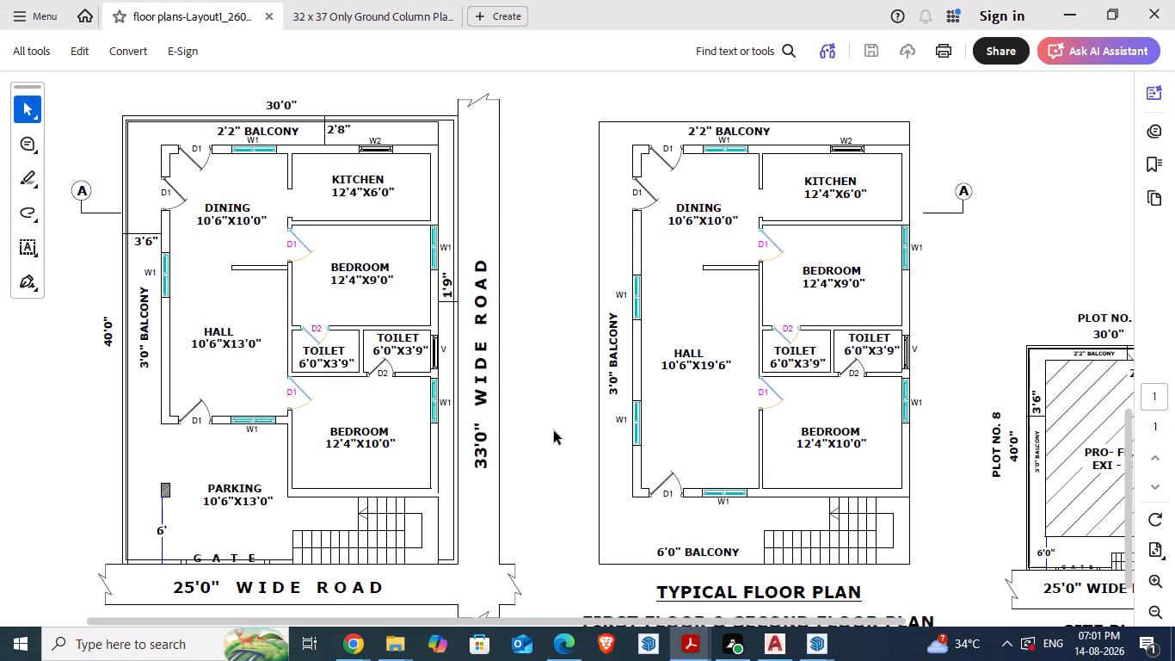
key("alt+Tab")
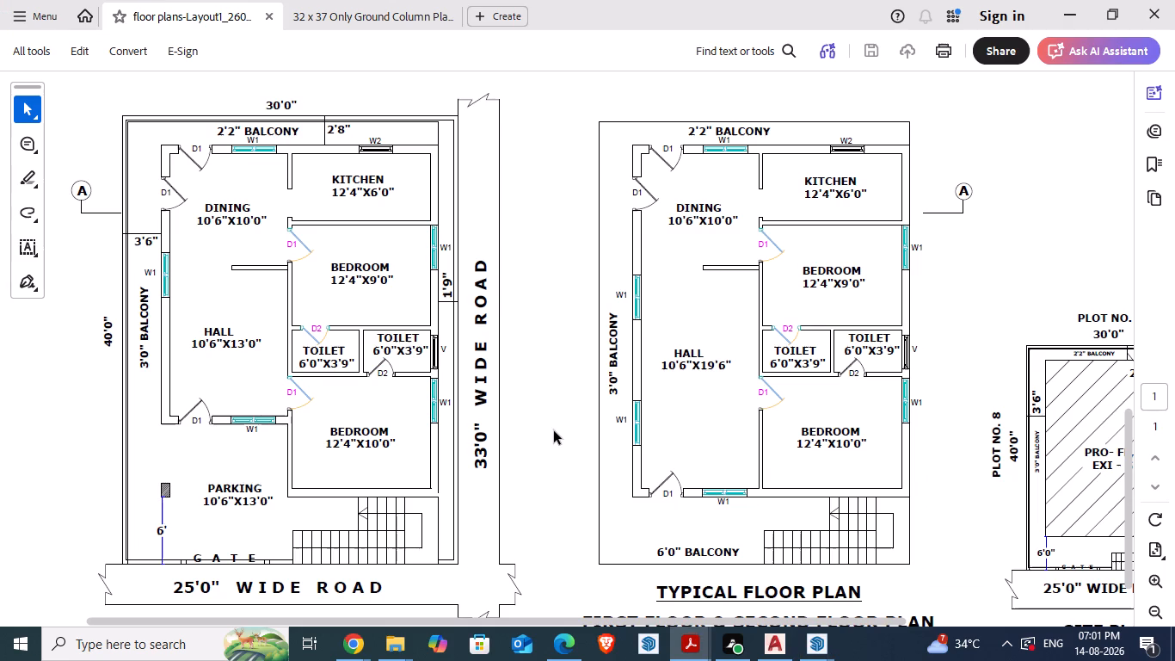
left_click(601, 392)
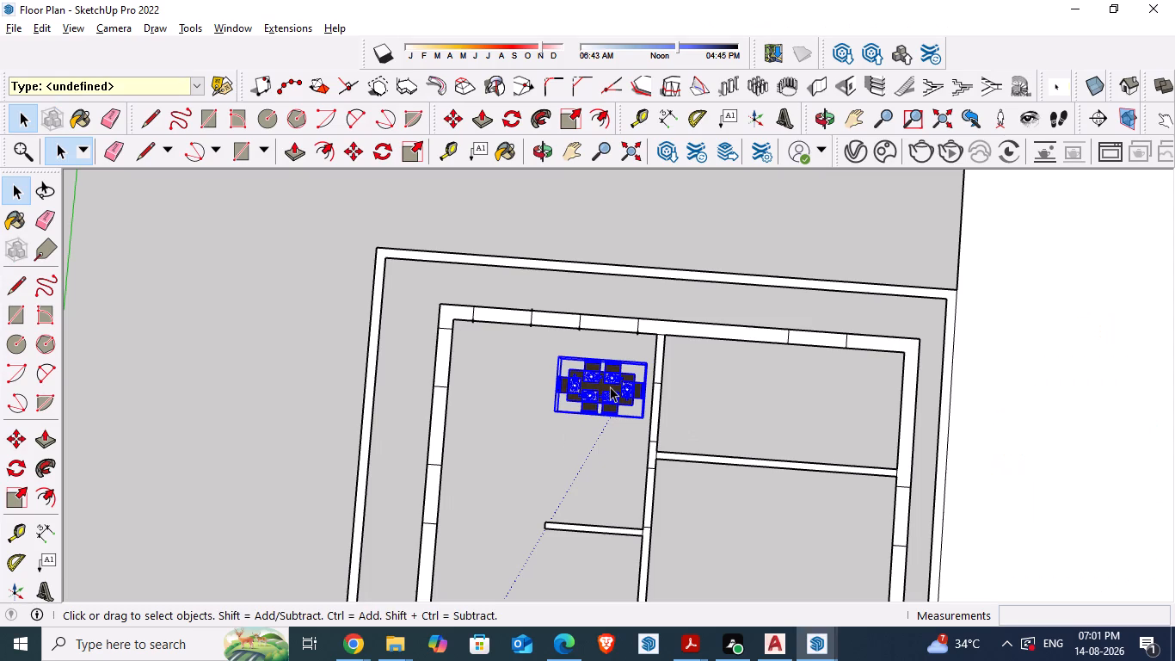
key("m")
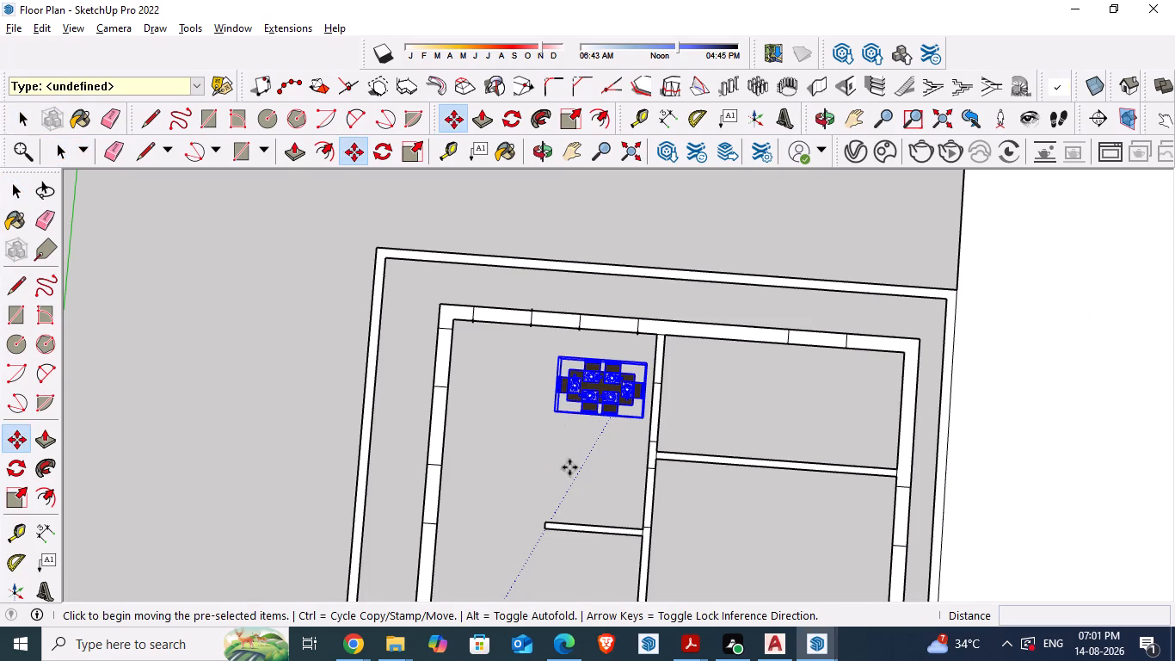
middle_click_drag(569, 467, 582, 332)
left_click_drag(557, 401, 526, 438)
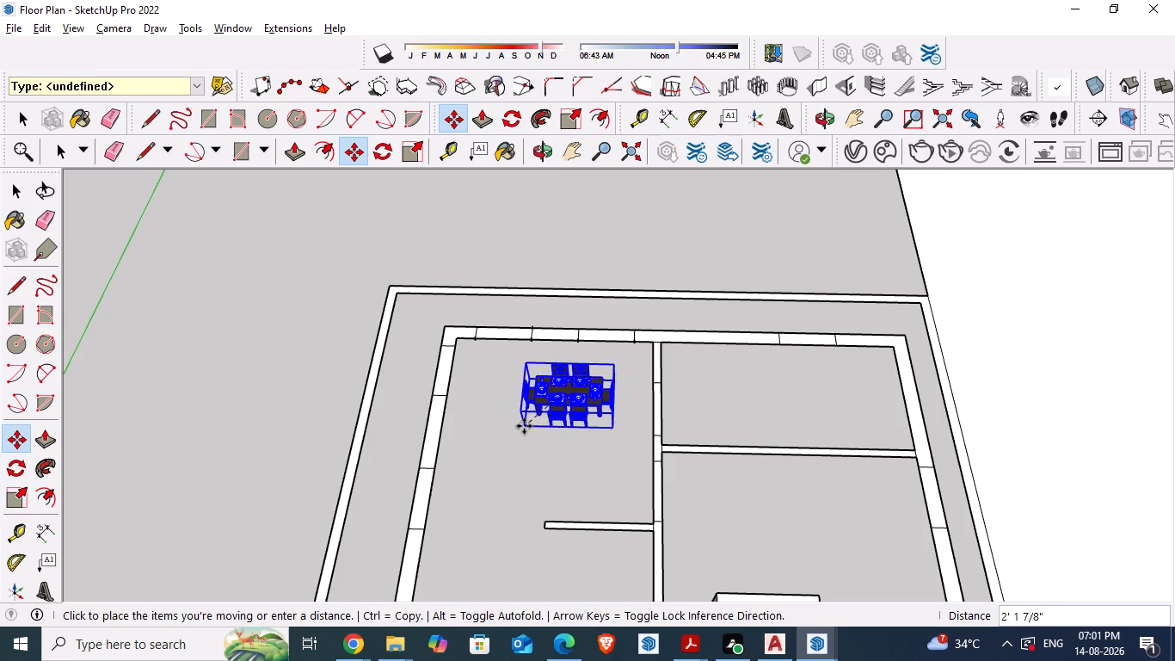
left_click(504, 435)
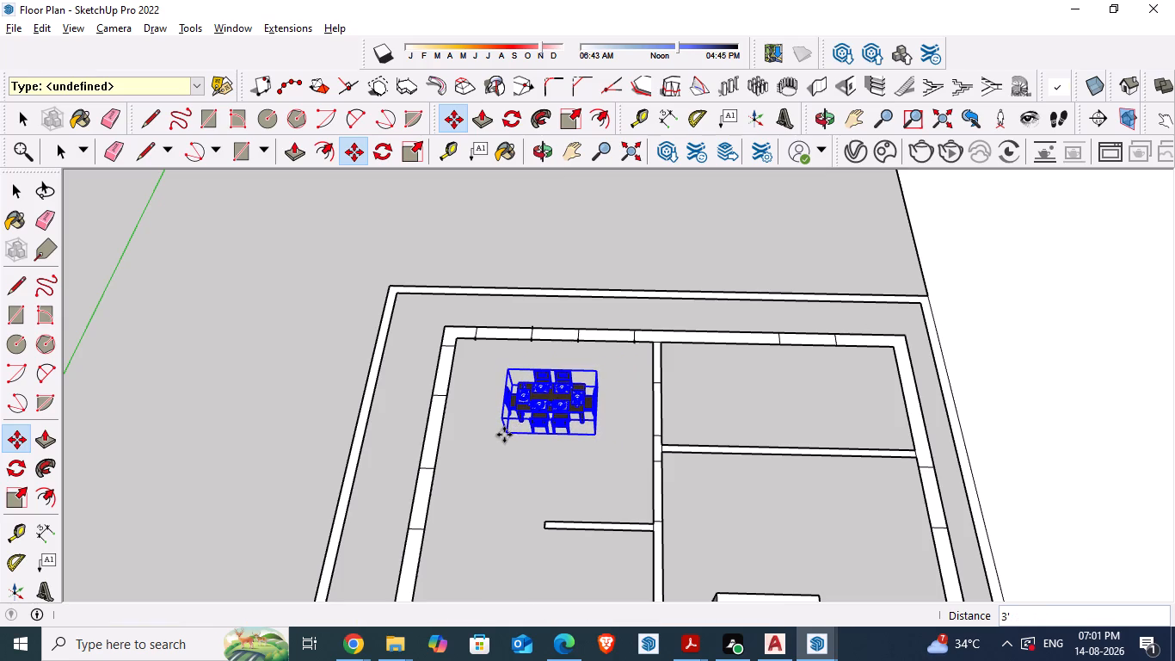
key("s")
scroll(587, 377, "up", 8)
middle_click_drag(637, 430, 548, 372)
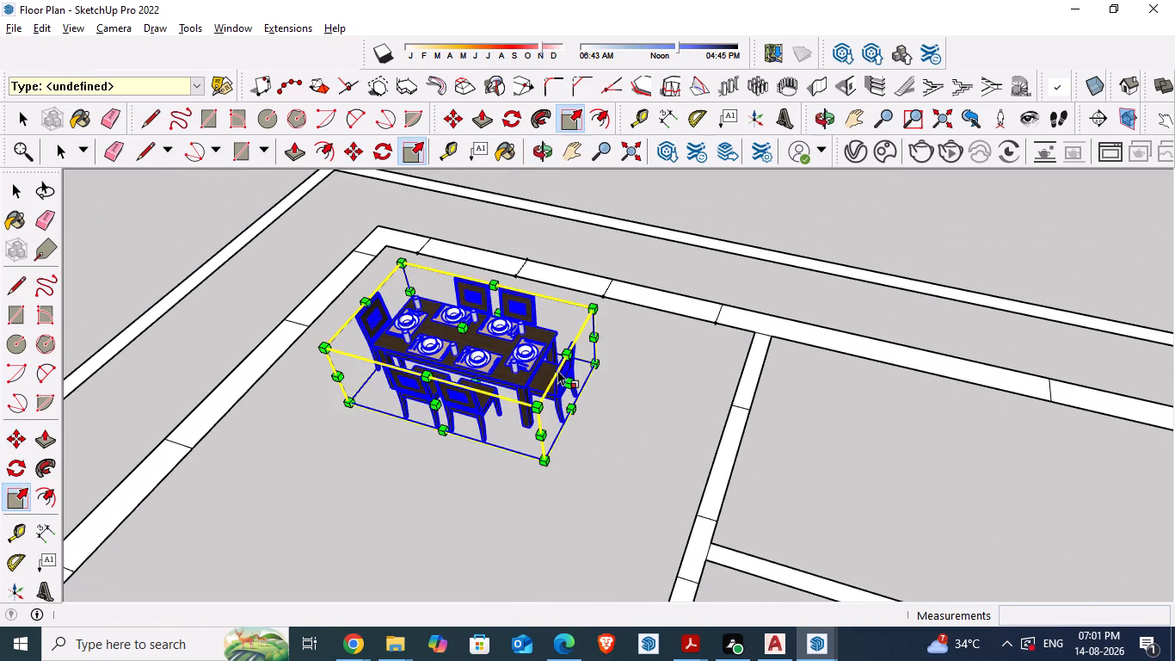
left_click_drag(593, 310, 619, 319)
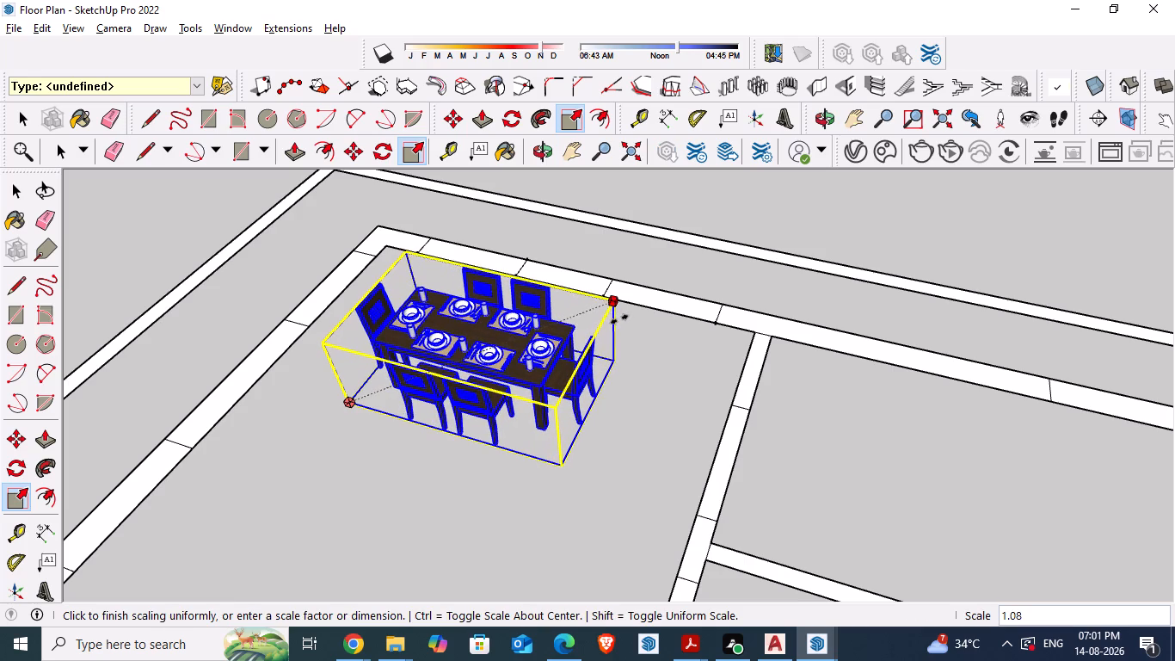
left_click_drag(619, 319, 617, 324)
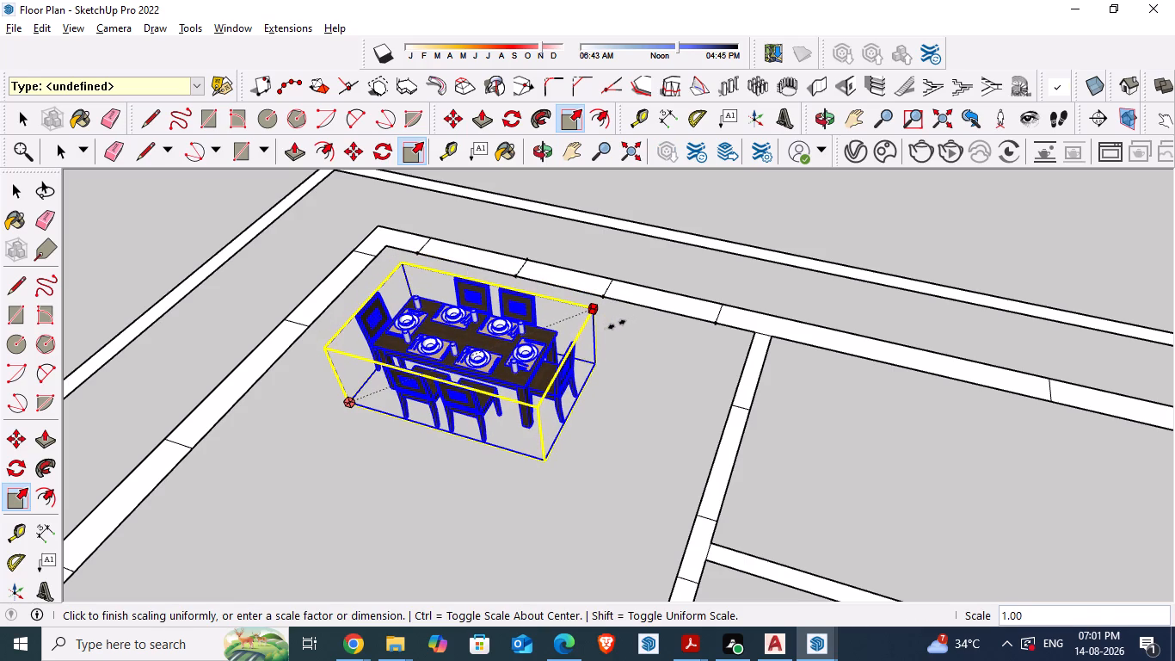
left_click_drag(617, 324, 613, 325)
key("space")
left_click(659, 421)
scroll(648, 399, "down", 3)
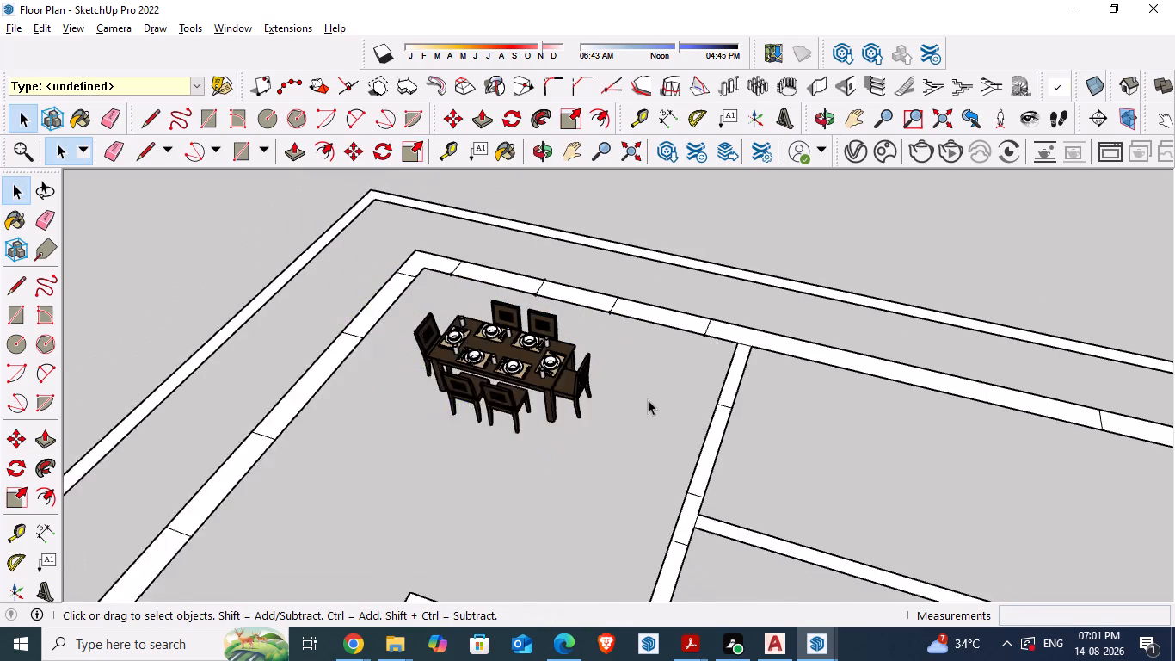
Scale the dining set by 1.20 along the red axis and by 1.12 along the green axis.
middle_click_drag(540, 464, 608, 526)
scroll(608, 517, "down", 3)
middle_click_drag(545, 480, 544, 448)
left_click(545, 438)
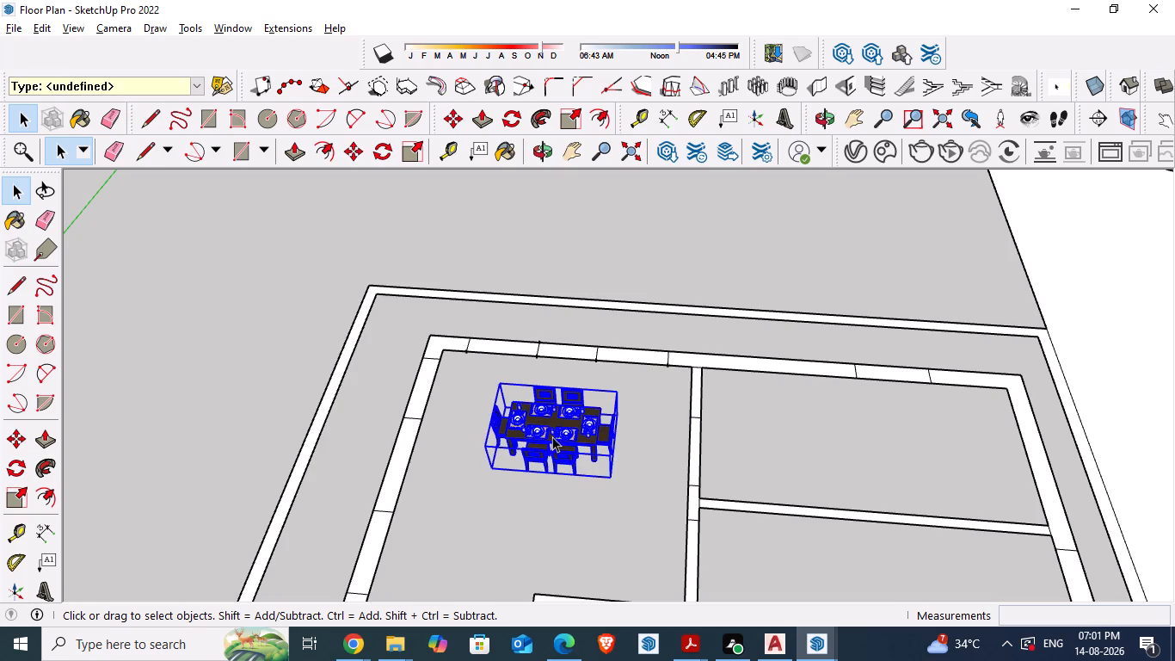
key("s")
scroll(609, 459, "up", 1)
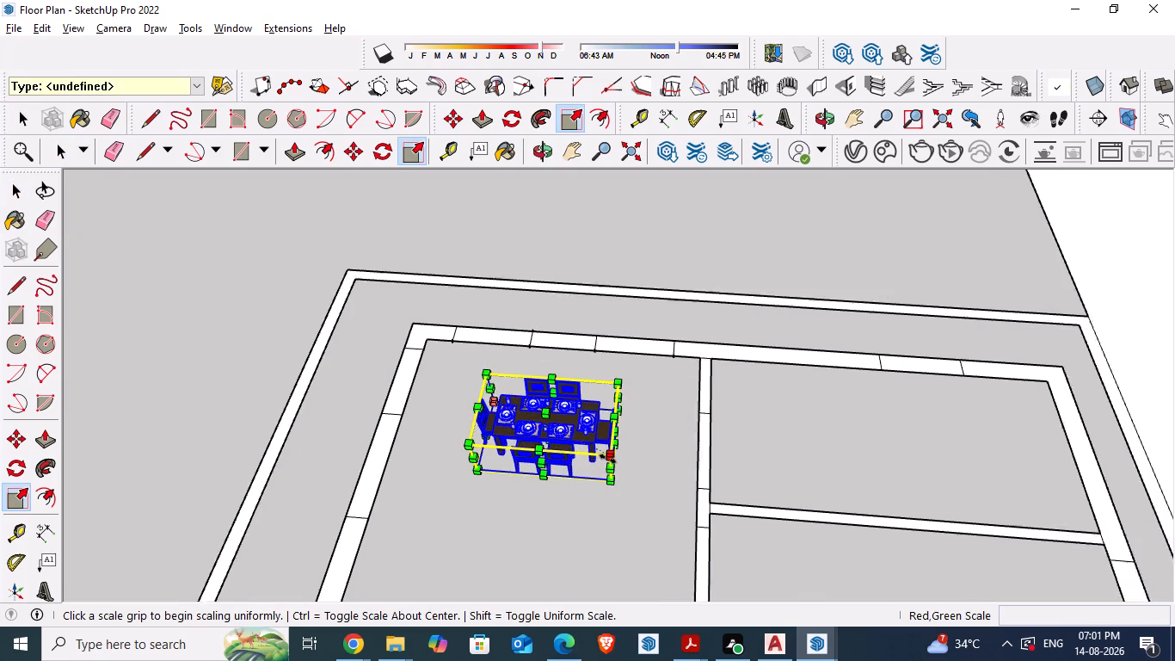
scroll(608, 459, "up", 1)
left_click_drag(619, 428, 633, 428)
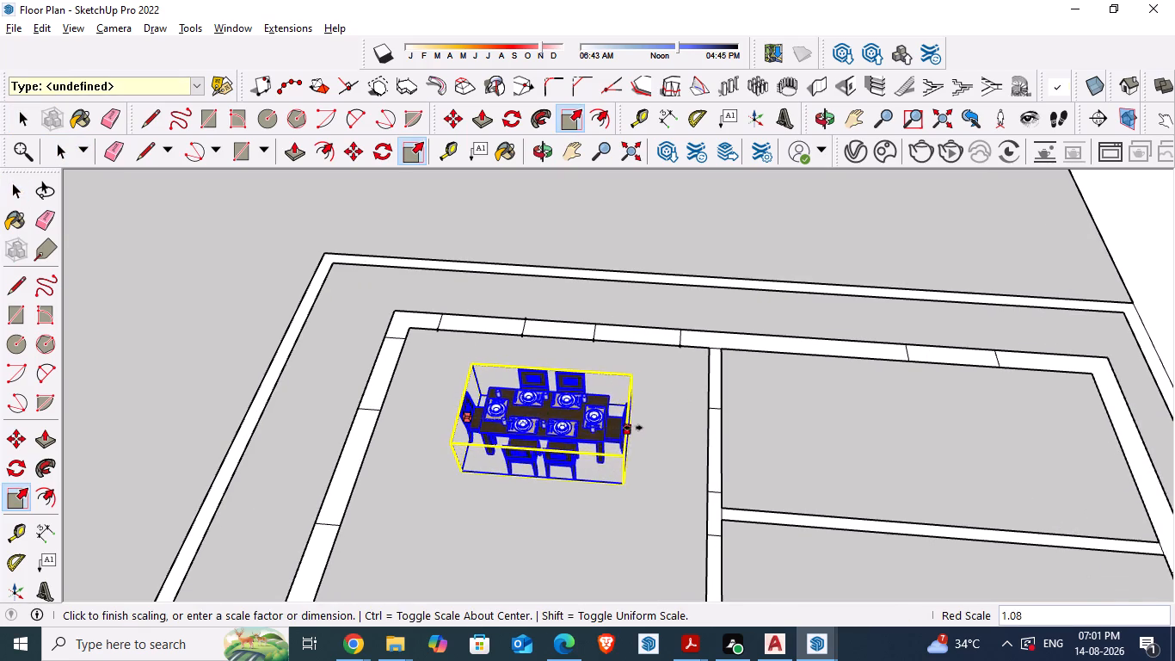
left_click_drag(633, 428, 645, 428)
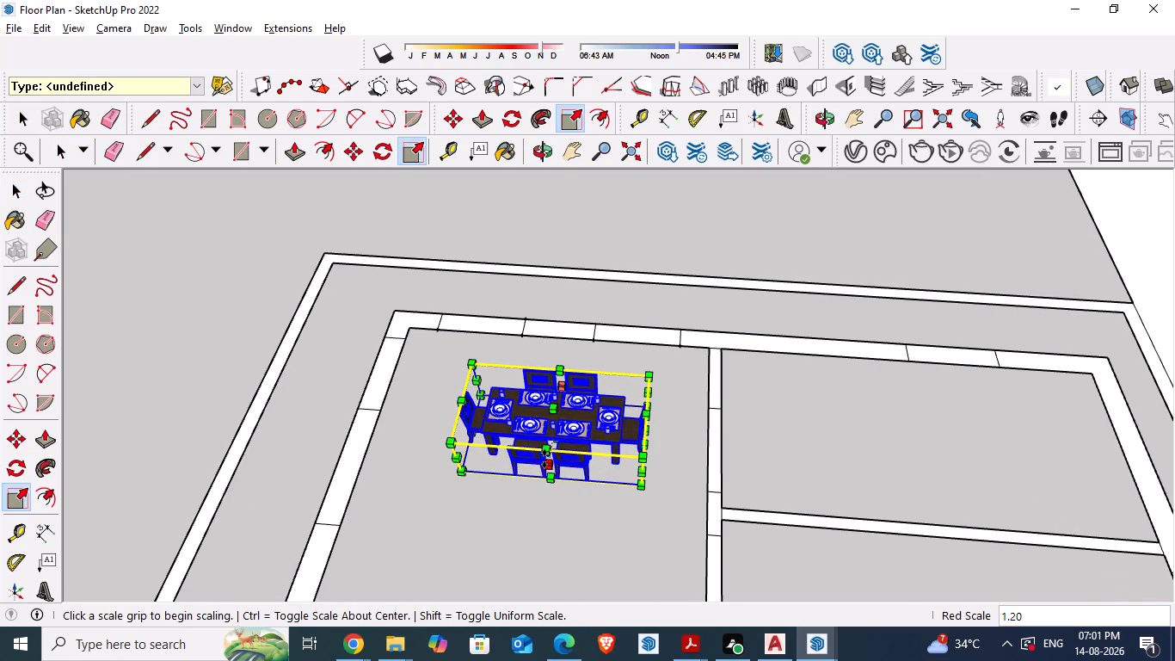
left_click_drag(544, 459, 542, 474)
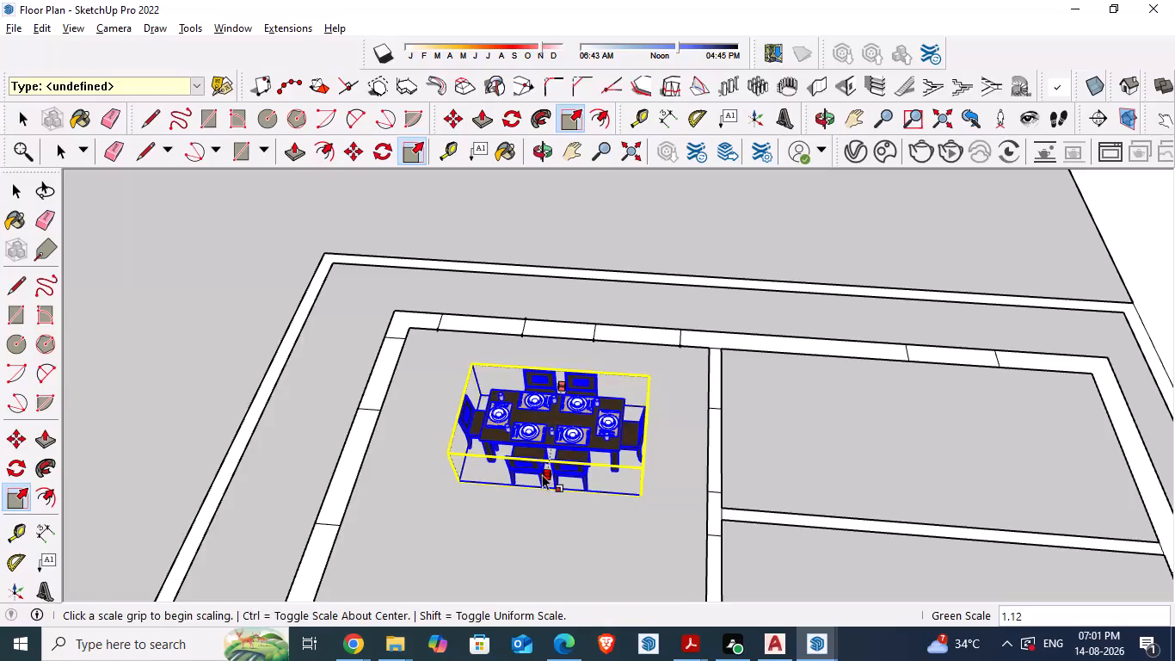
key("space")
left_click(545, 541)
Hide the dining set.
left_click(535, 412)
right_click(535, 412)
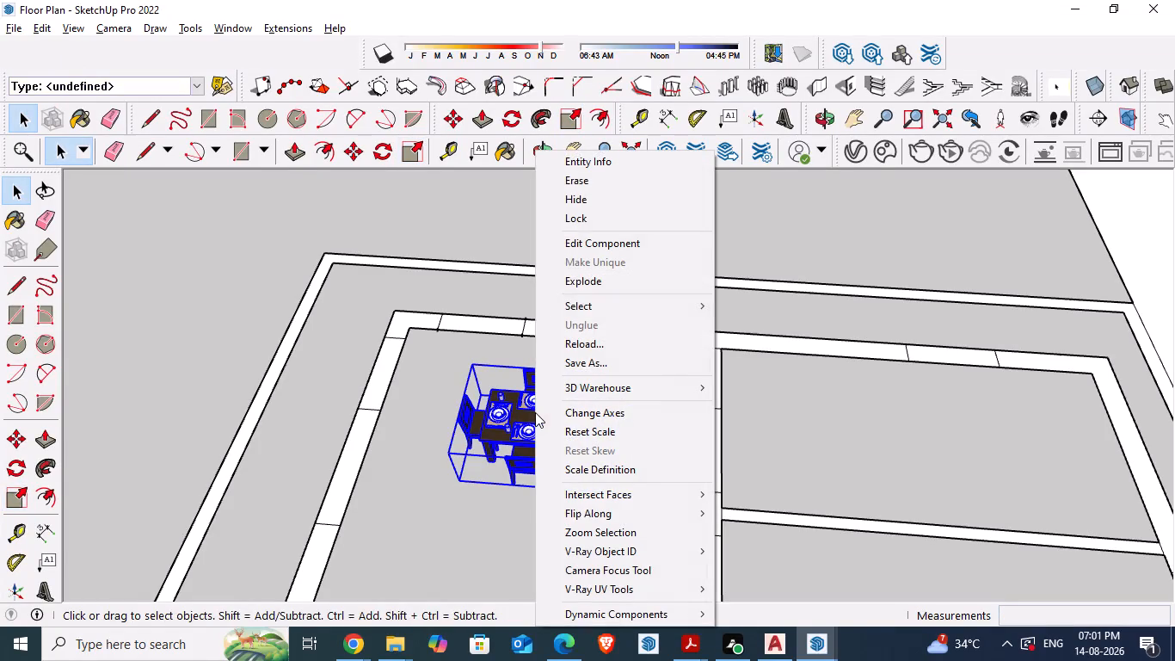
left_click(575, 202)
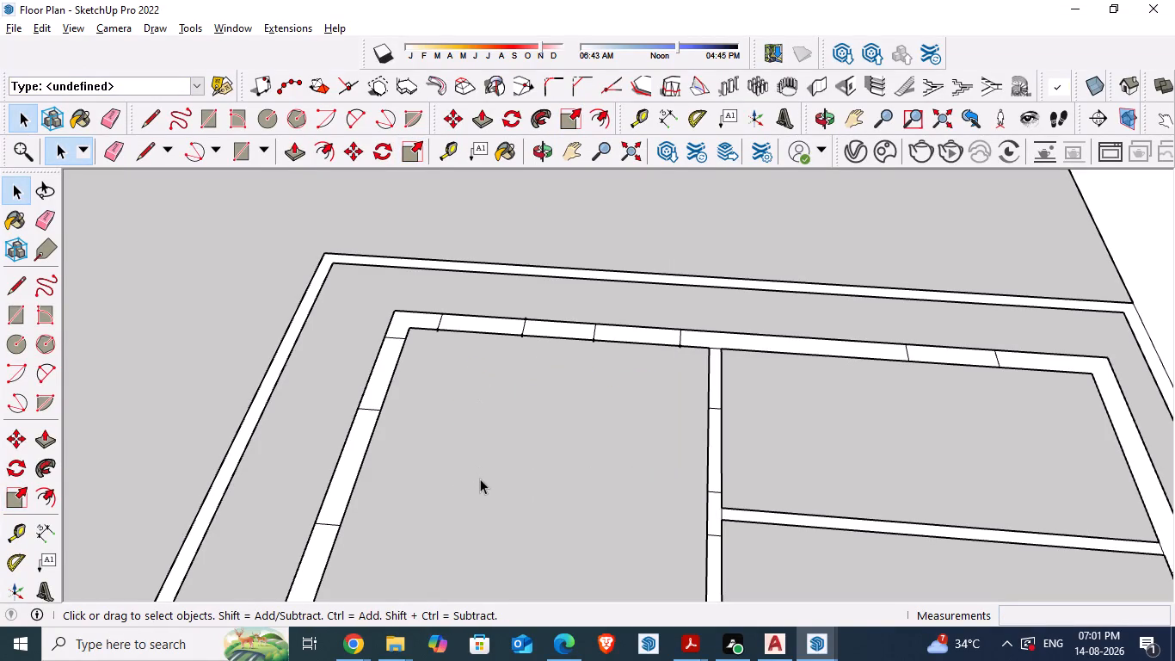
Draw a 10' 6" by 9' 10 1/2" floor rectangle in the dining area and delete its edge dividing it from the hall.
key("r")
left_click(406, 330)
scroll(435, 356, "down", 5)
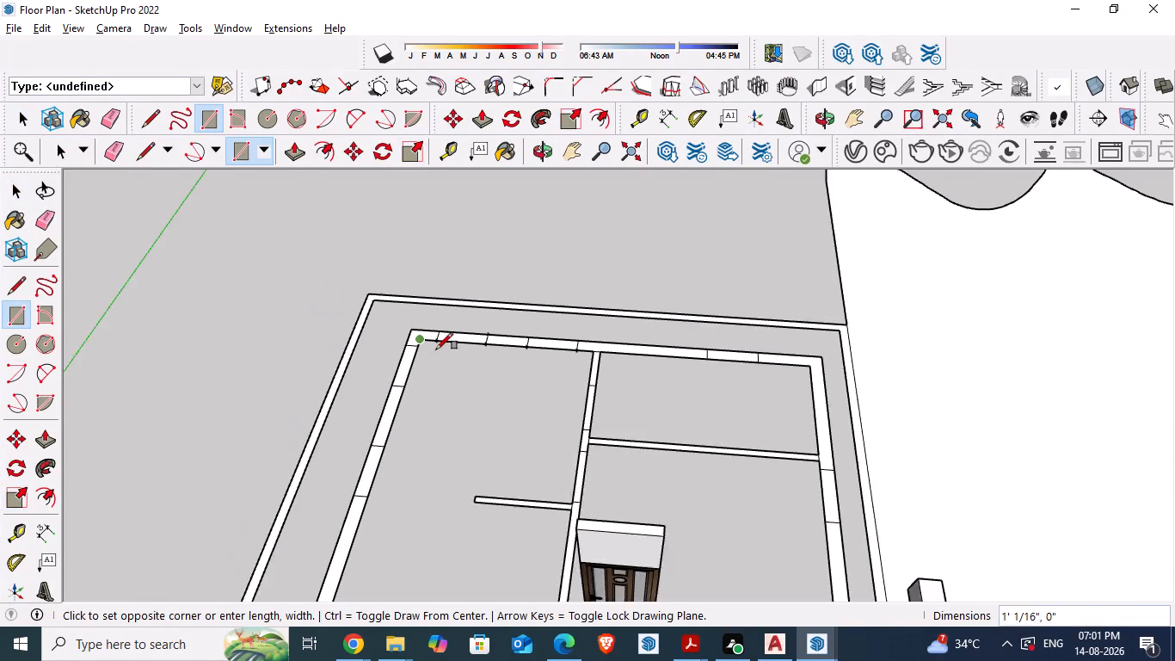
scroll(436, 349, "down", 3)
scroll(538, 445, "up", 5)
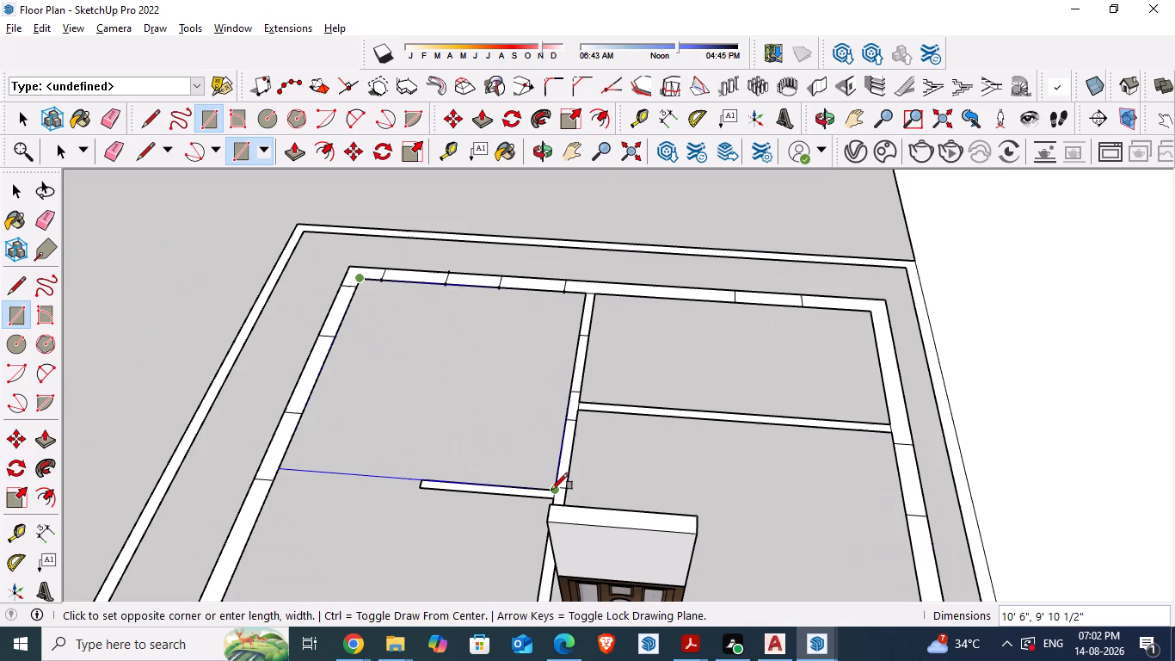
left_click(551, 490)
key("space")
left_click(393, 479)
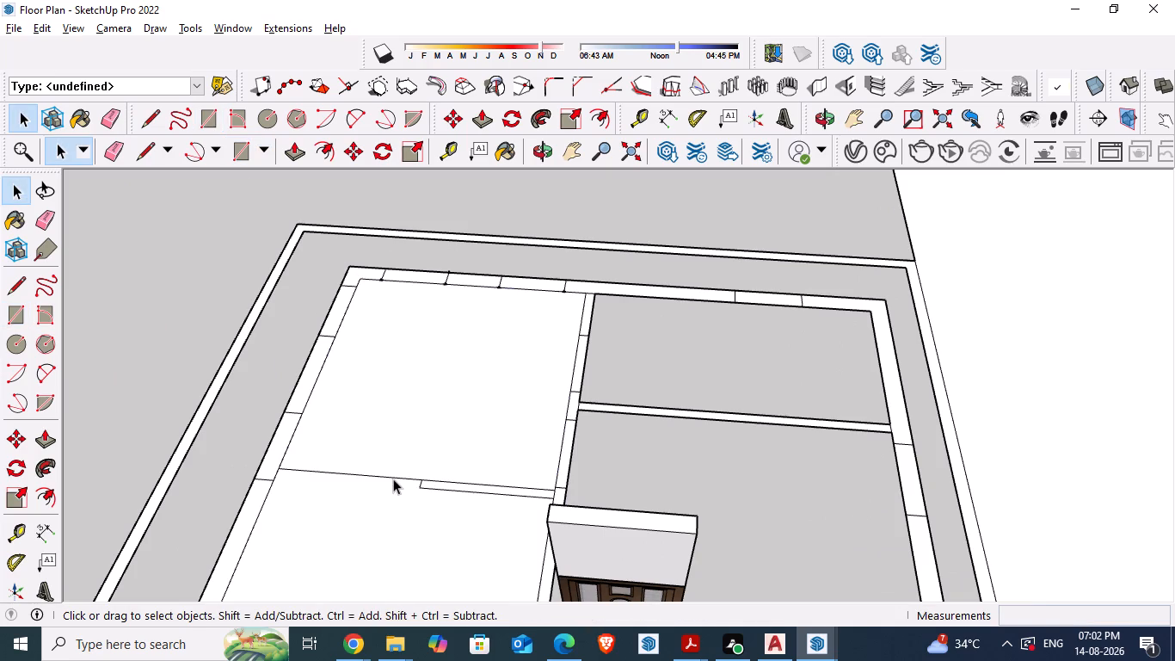
key("Delete")
scroll(450, 326, "down", 3)
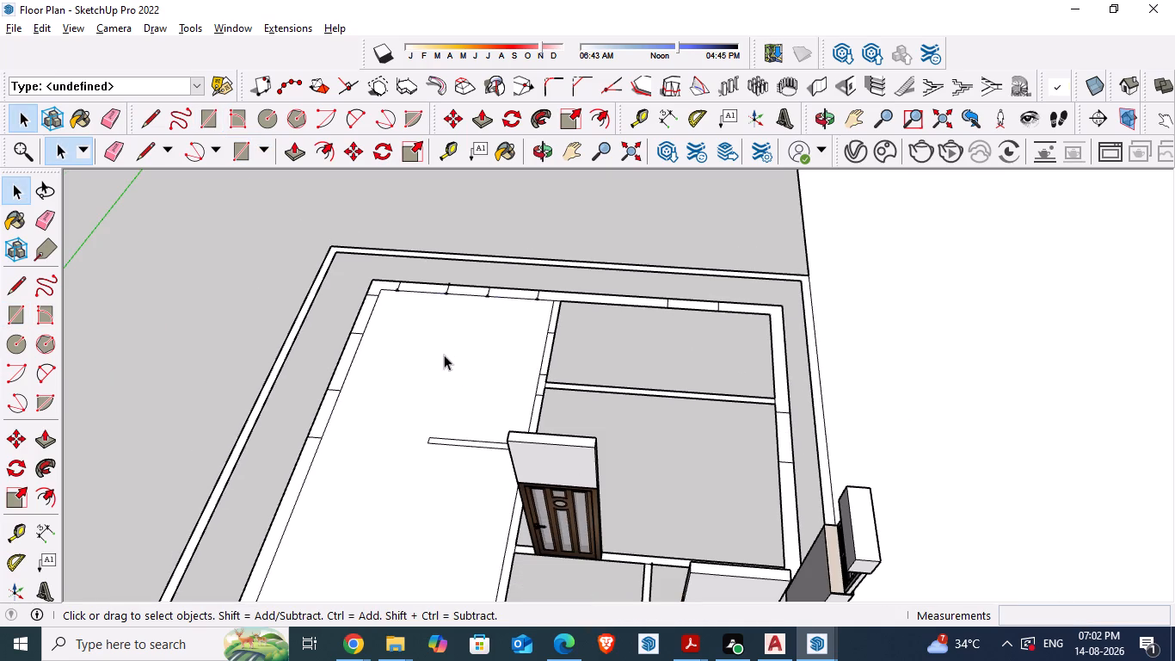
scroll(452, 353, "down", 3)
middle_click_drag(440, 415, 464, 437)
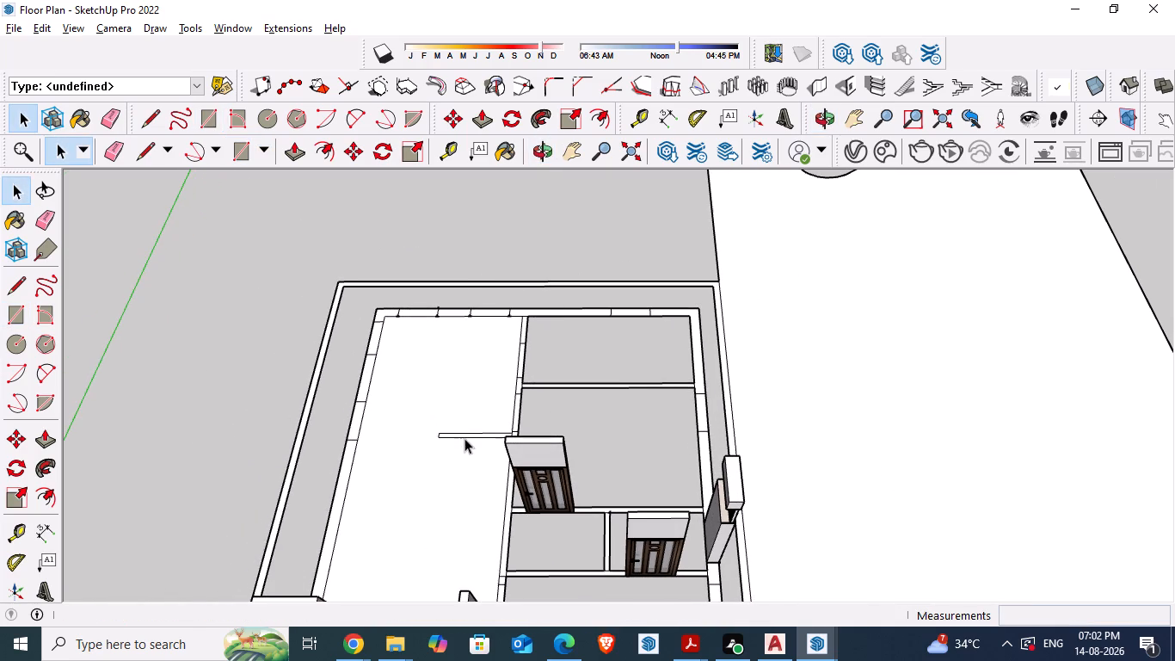
Check the room layout in the floor plan PDF and draw a 12' 4" by 6' floor rectangle across the kitchen.
key("alt+Tab")
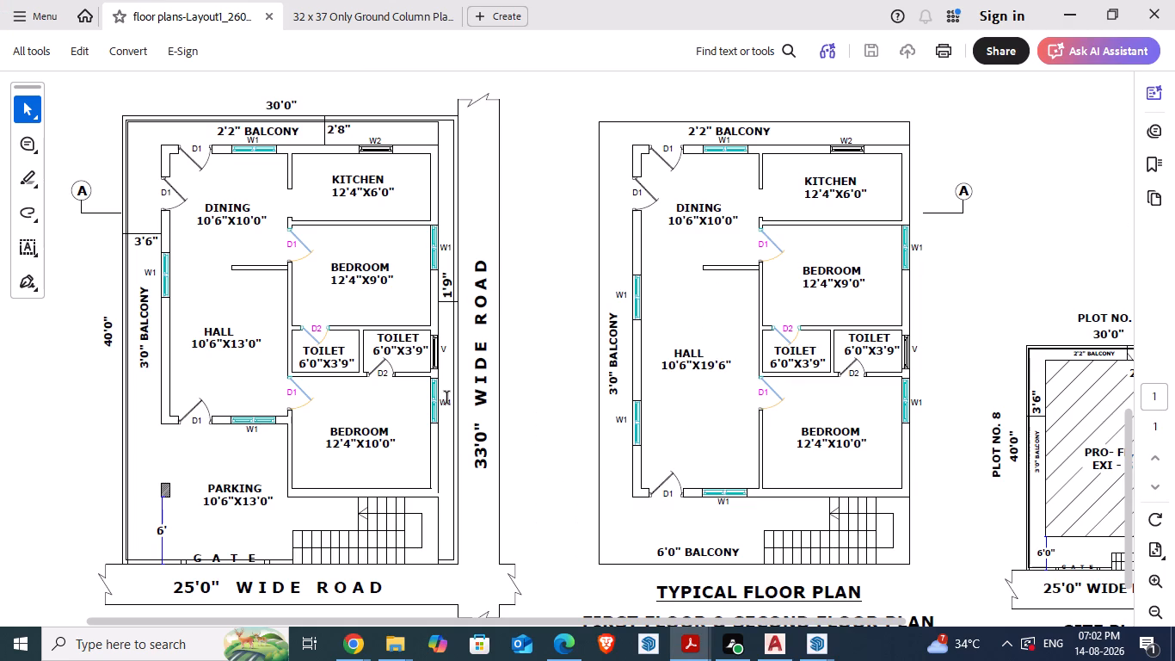
key("alt+Tab")
scroll(460, 392, "down", 3)
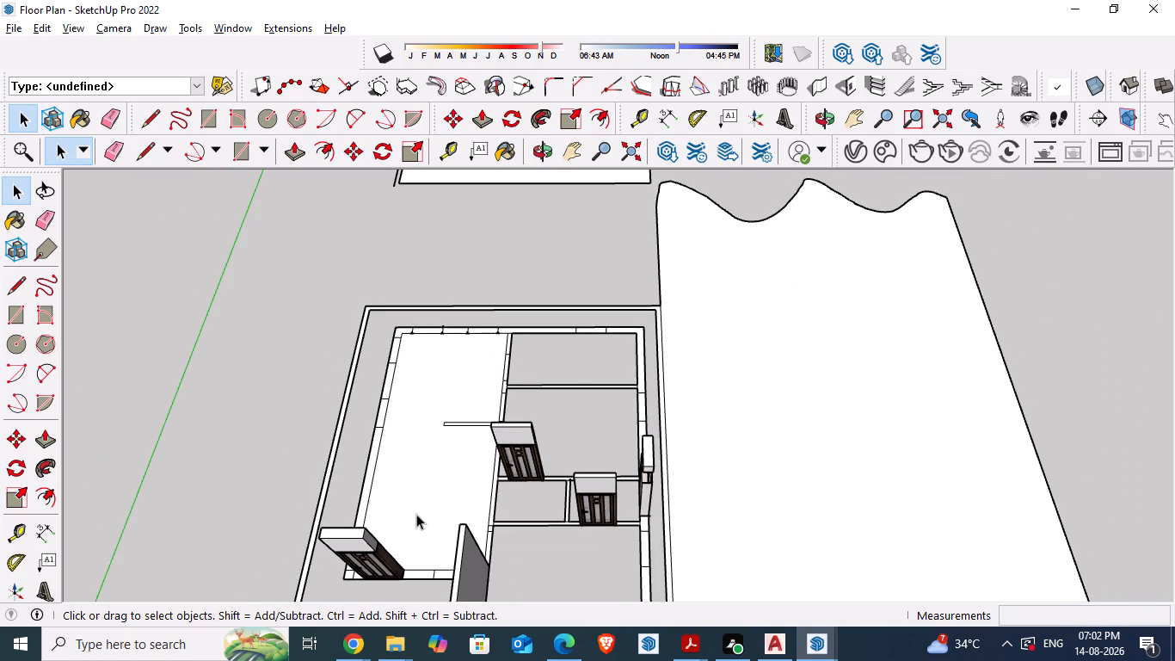
middle_click_drag(411, 520, 416, 547)
scroll(429, 560, "up", 4)
middle_click_drag(427, 559, 401, 562)
scroll(417, 518, "up", 3)
middle_click_drag(471, 487, 483, 504)
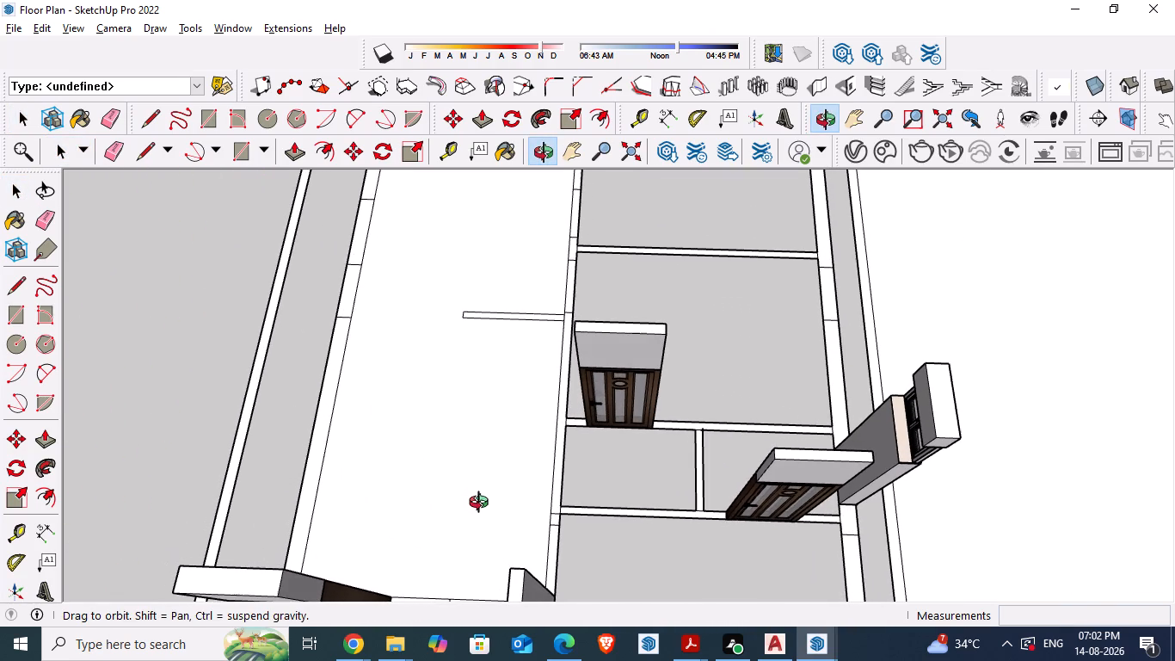
middle_click_drag(483, 504, 467, 496)
middle_click(471, 496)
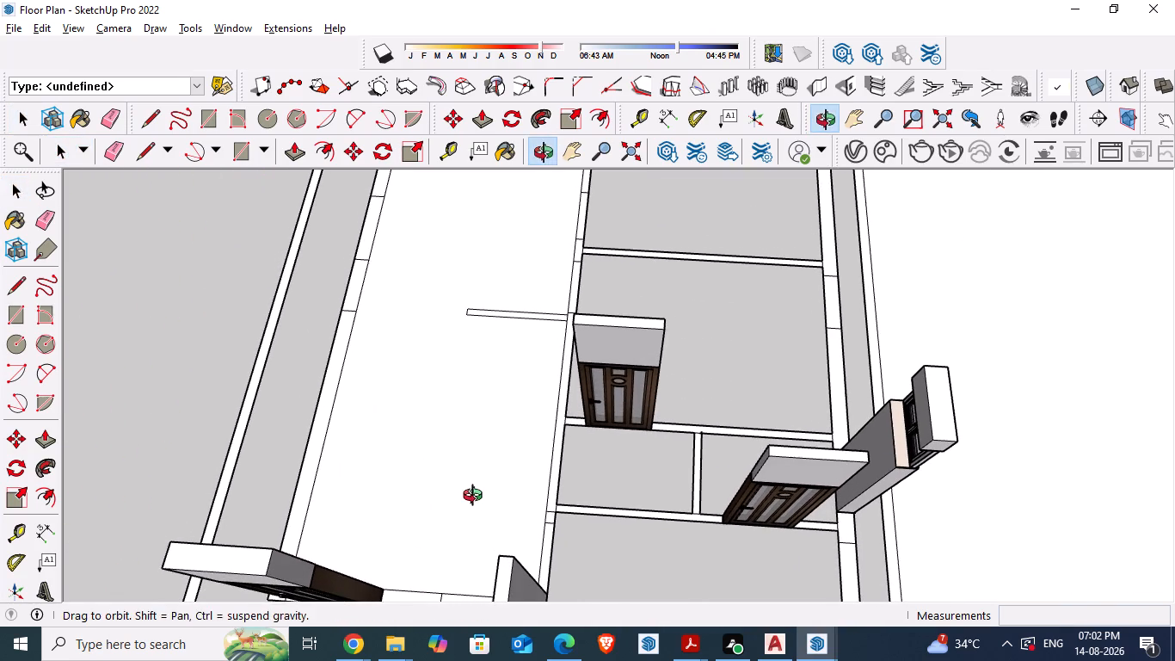
scroll(478, 496, "down", 3)
scroll(638, 261, "up", 4)
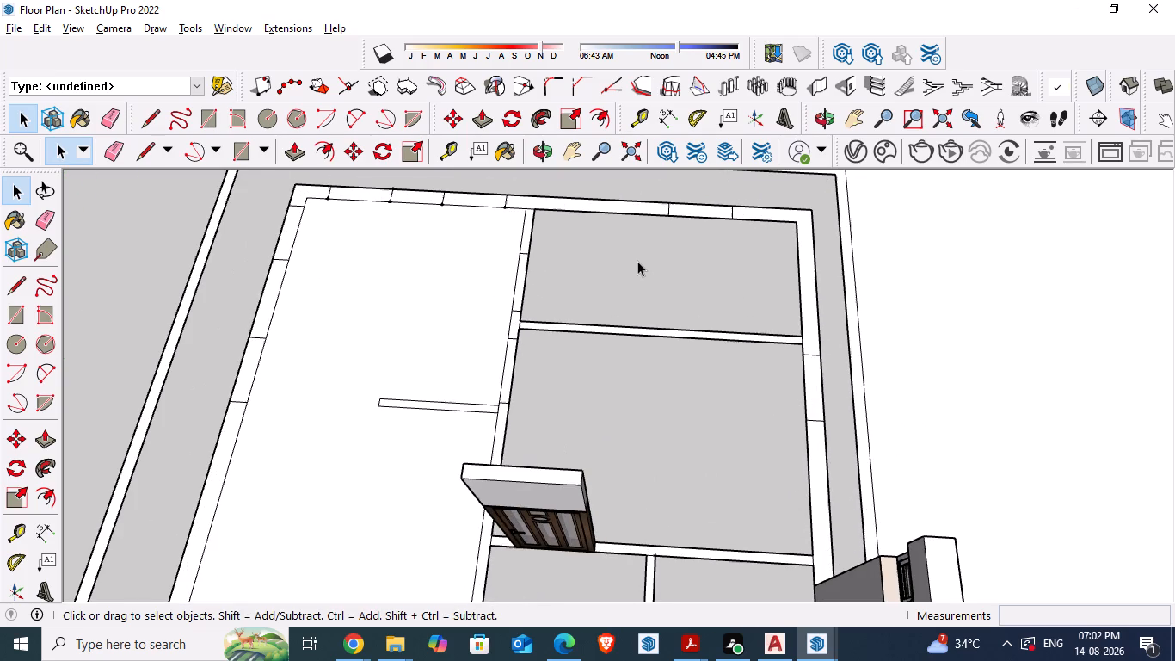
key("r")
left_click(538, 216)
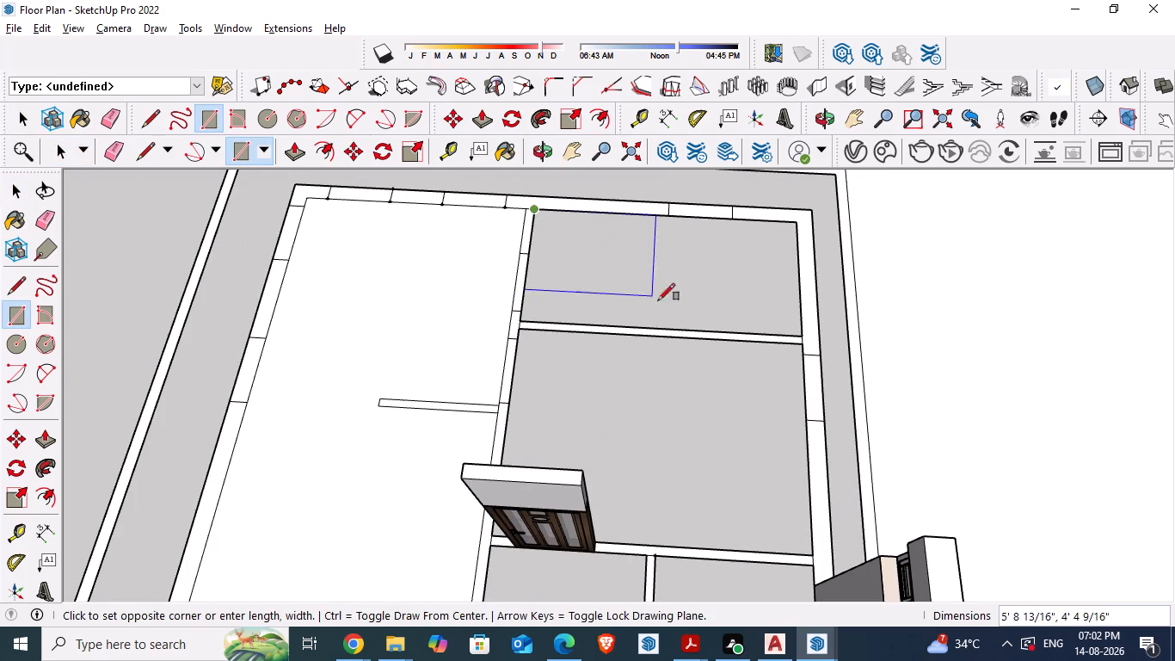
left_click(797, 330)
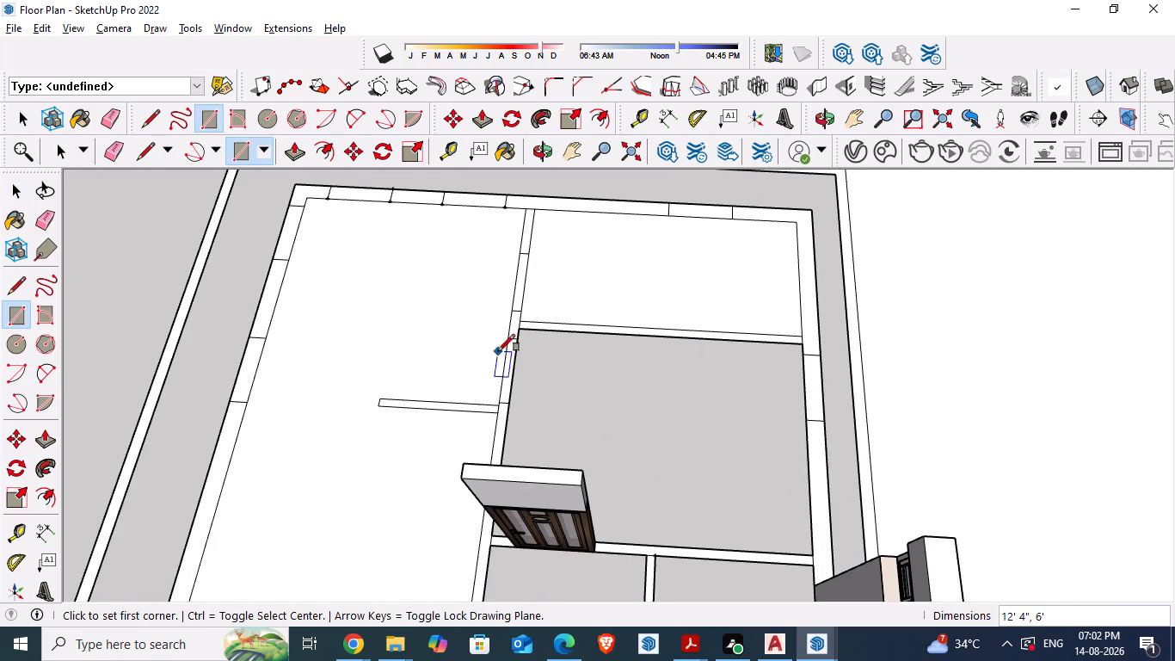
Draw a 12' 4" by 9' floor rectangle across the bedroom next to the kitchen.
left_click(524, 330)
scroll(687, 437, "down", 3)
middle_click_drag(680, 460, 678, 529)
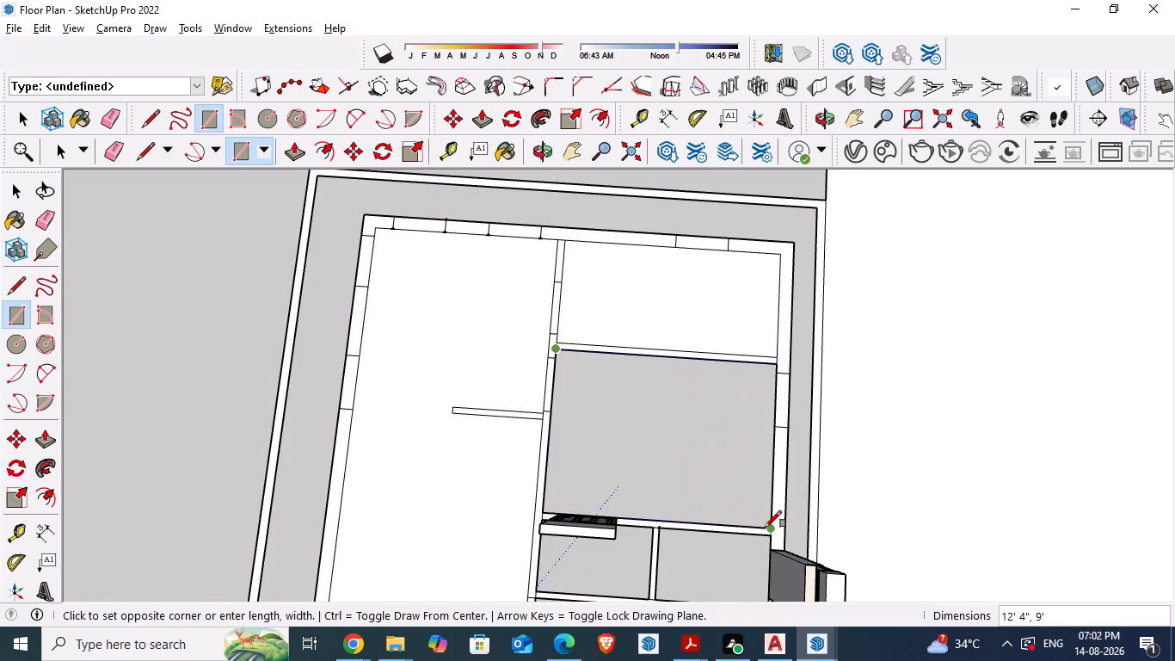
left_click(765, 528)
scroll(653, 448, "down", 3)
middle_click_drag(631, 466, 618, 338)
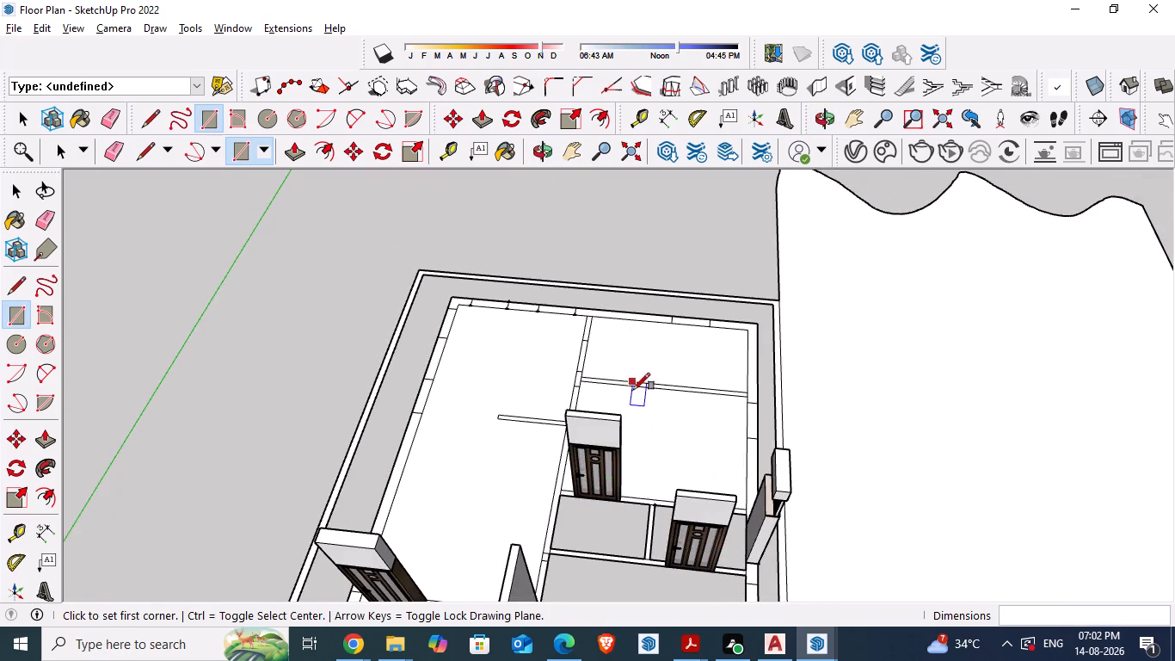
Draw floor rectangles in the two small adjoining rooms between the bedrooms, making the second one 6' by 3' 3".
scroll(600, 524, "up", 9)
left_click(511, 436)
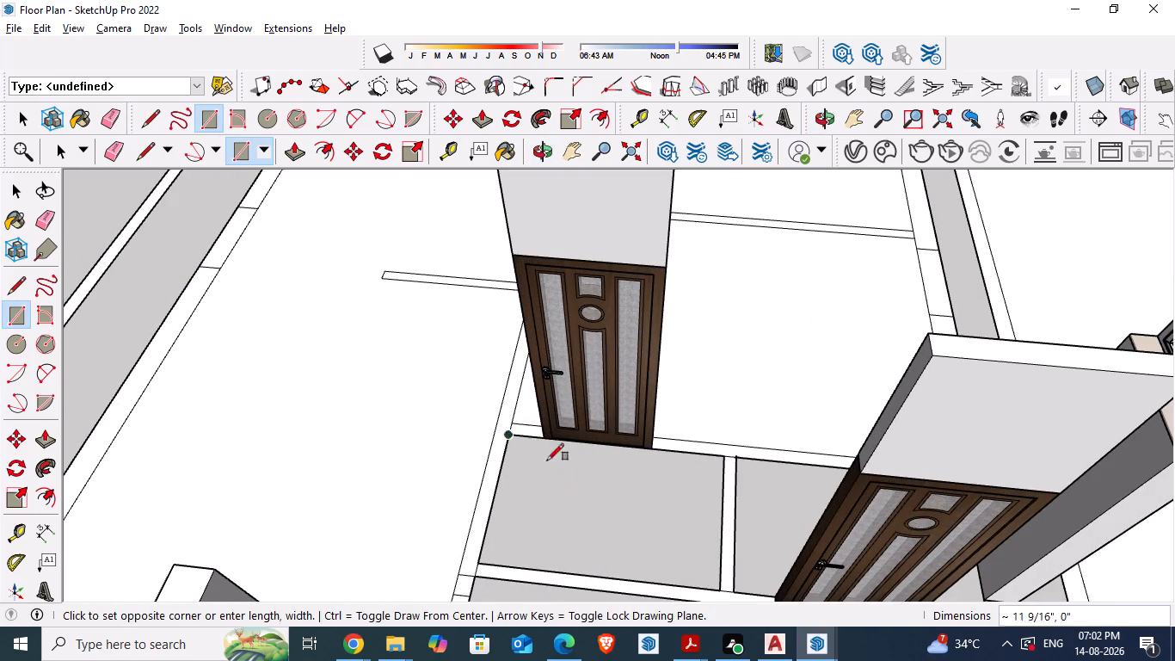
left_click(713, 586)
scroll(556, 485, "down", 4)
middle_click_drag(676, 495, 637, 585)
left_click(661, 481)
scroll(659, 481, "down", 3)
scroll(766, 567, "up", 2)
middle_click_drag(754, 569, 736, 612)
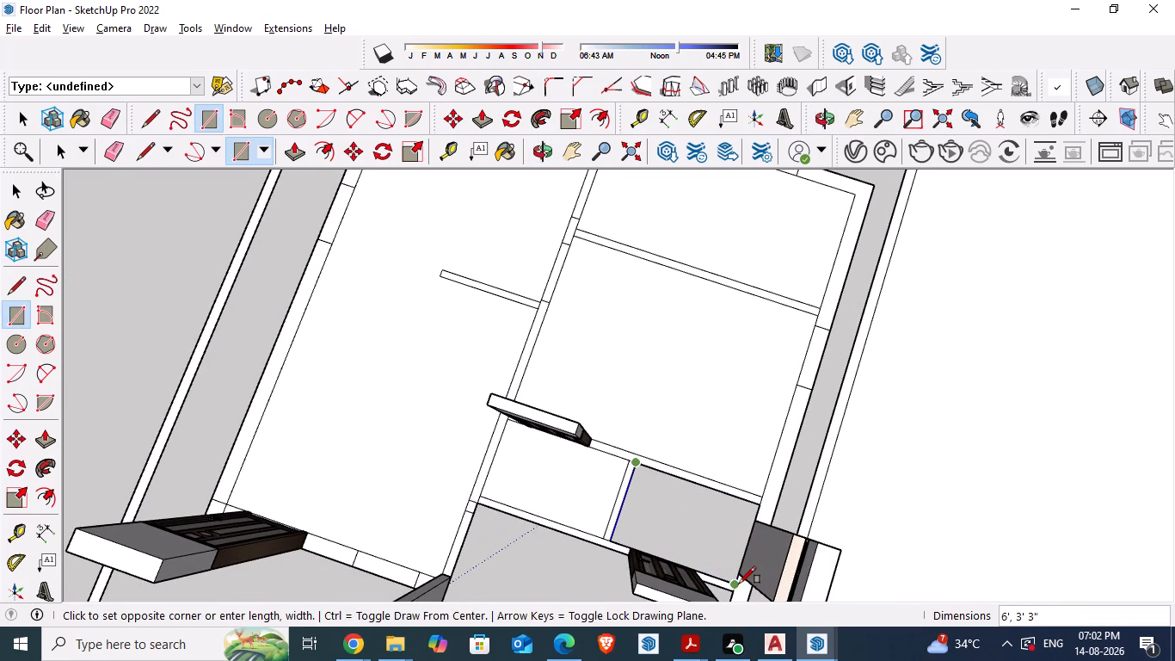
left_click(736, 584)
scroll(658, 435, "down", 7)
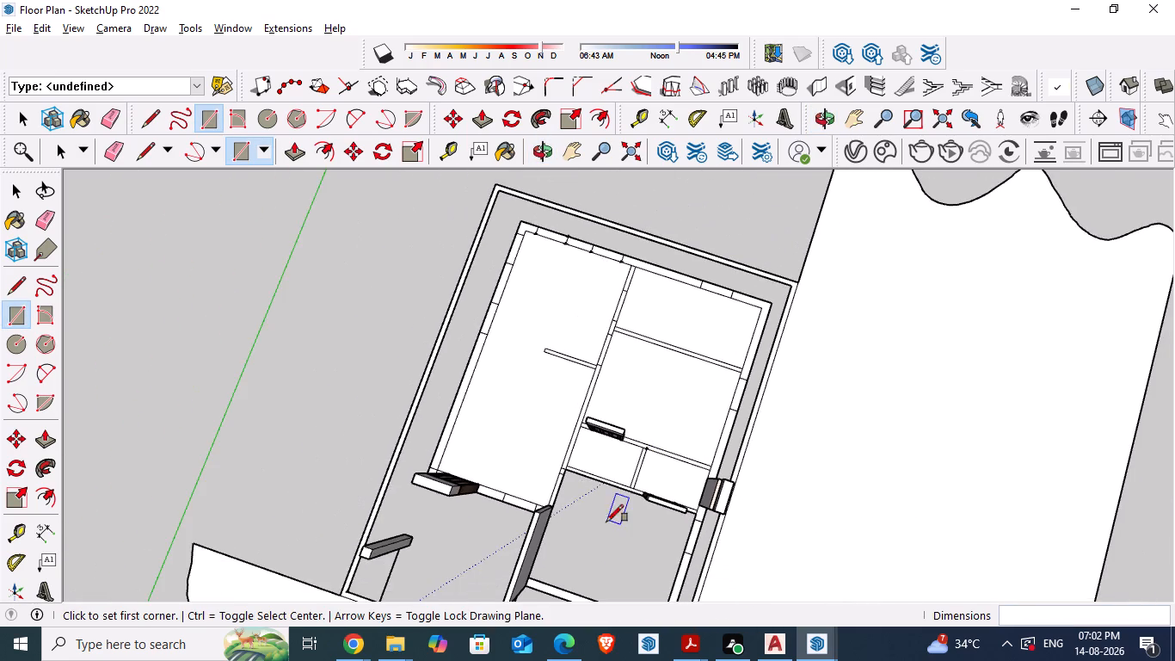
Draw a 12' 4" by 10' floor rectangle across the front bedroom.
middle_click_drag(606, 522, 599, 428)
scroll(583, 537, "up", 4)
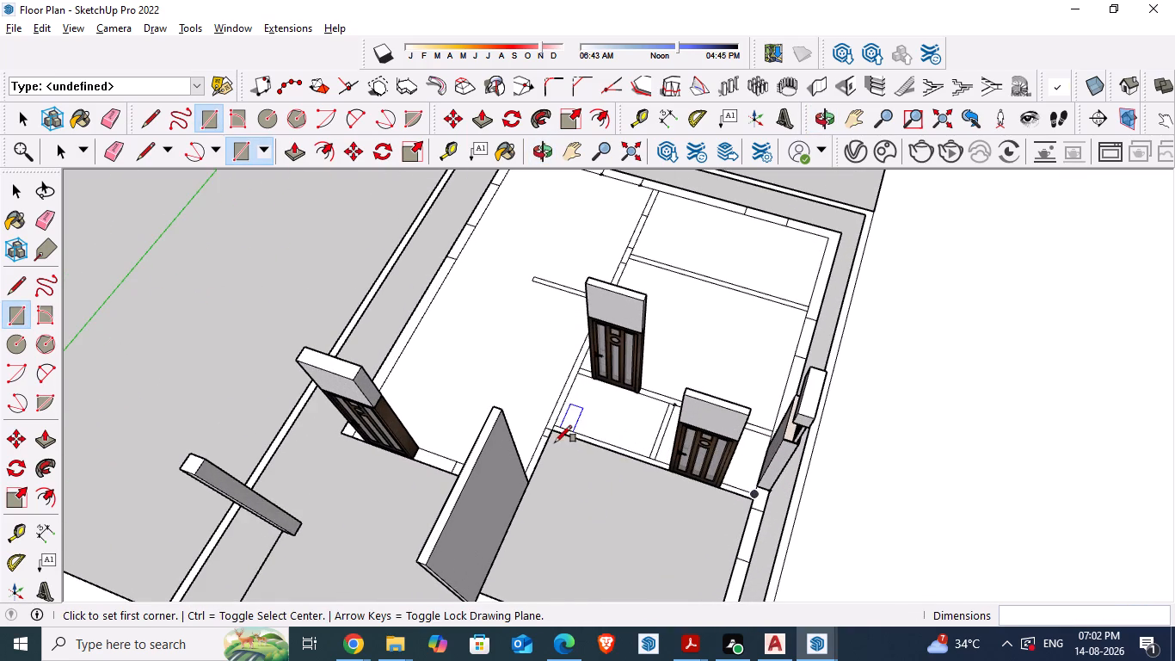
left_click(555, 431)
scroll(557, 433, "down", 5)
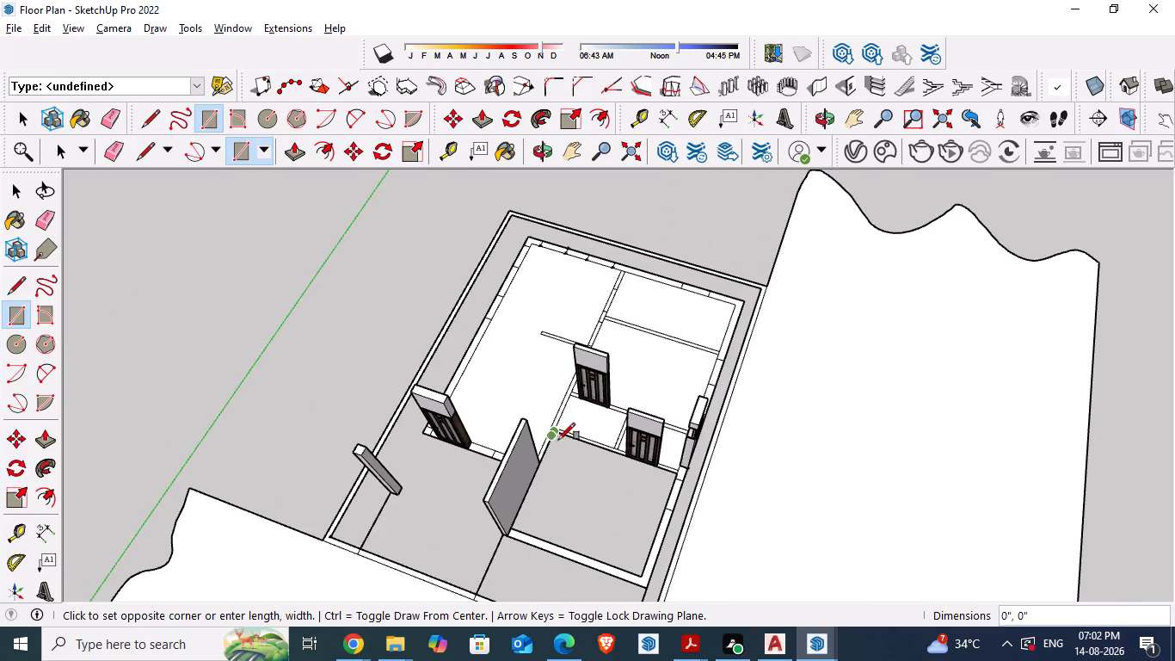
scroll(640, 571, "up", 8)
left_click(637, 573)
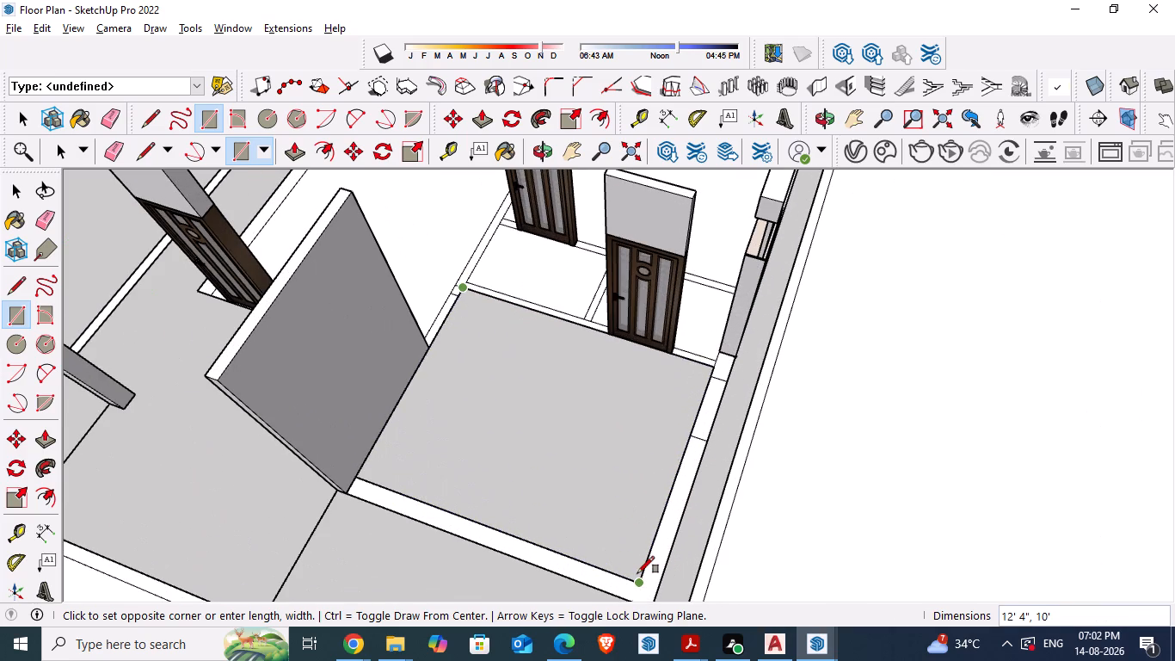
key("space")
Draw a 13' 6" by 5' 6" floor rectangle over the open strip in front of the front bedroom.
scroll(539, 378, "down", 6)
scroll(537, 559, "up", 2)
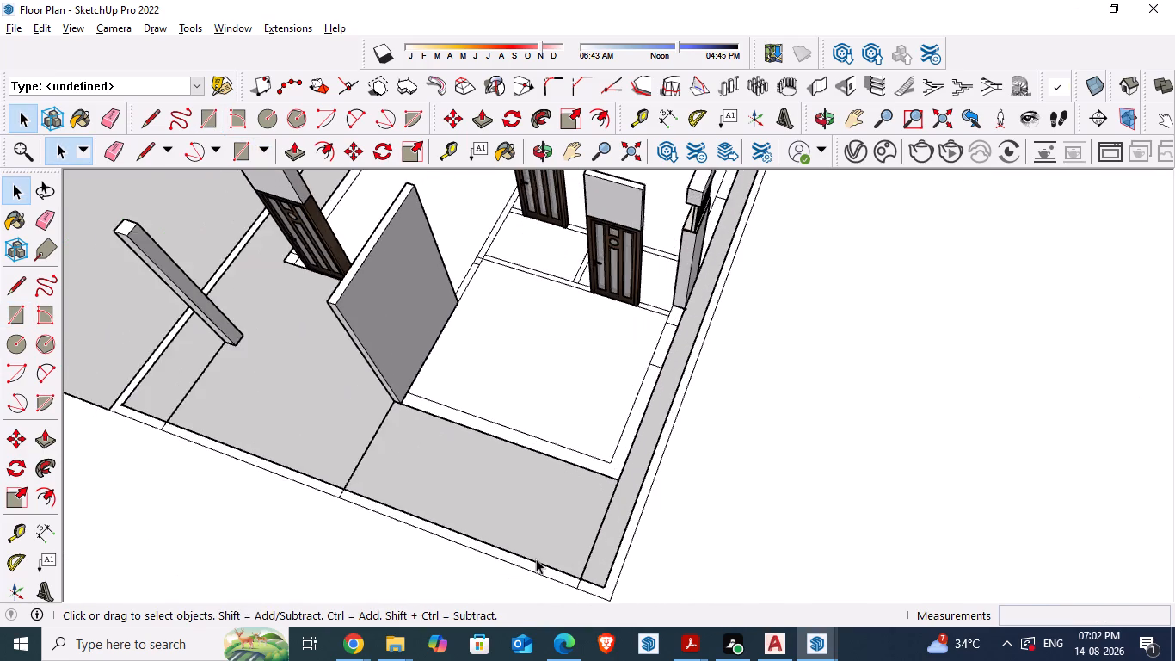
scroll(536, 559, "up", 2)
key("r")
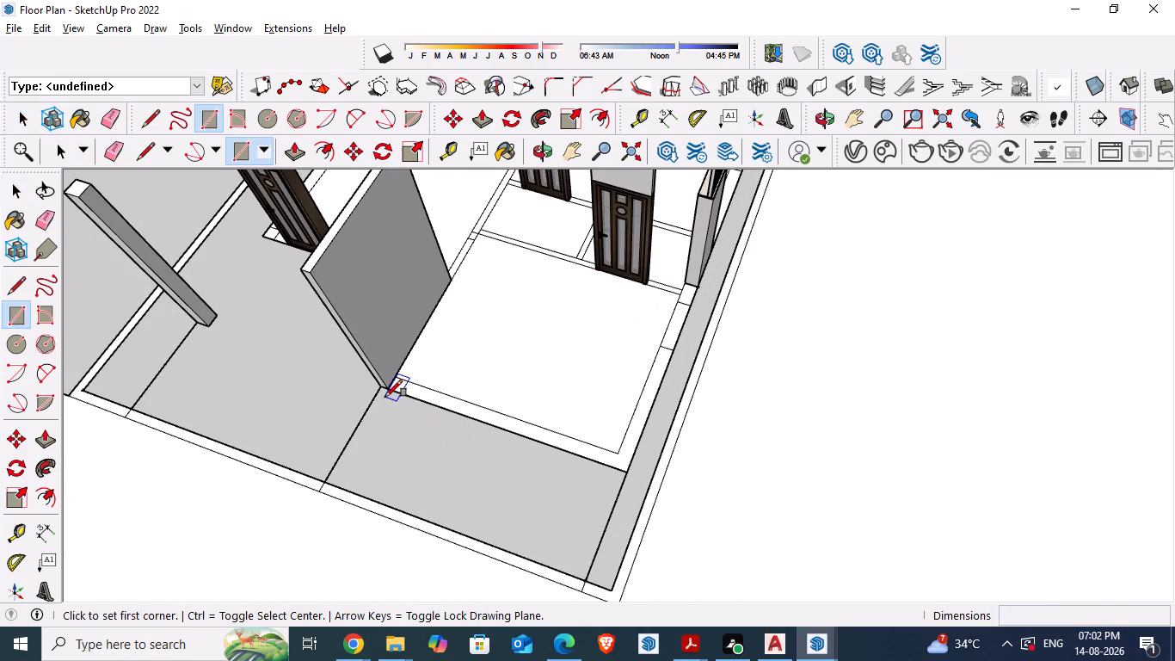
left_click(380, 394)
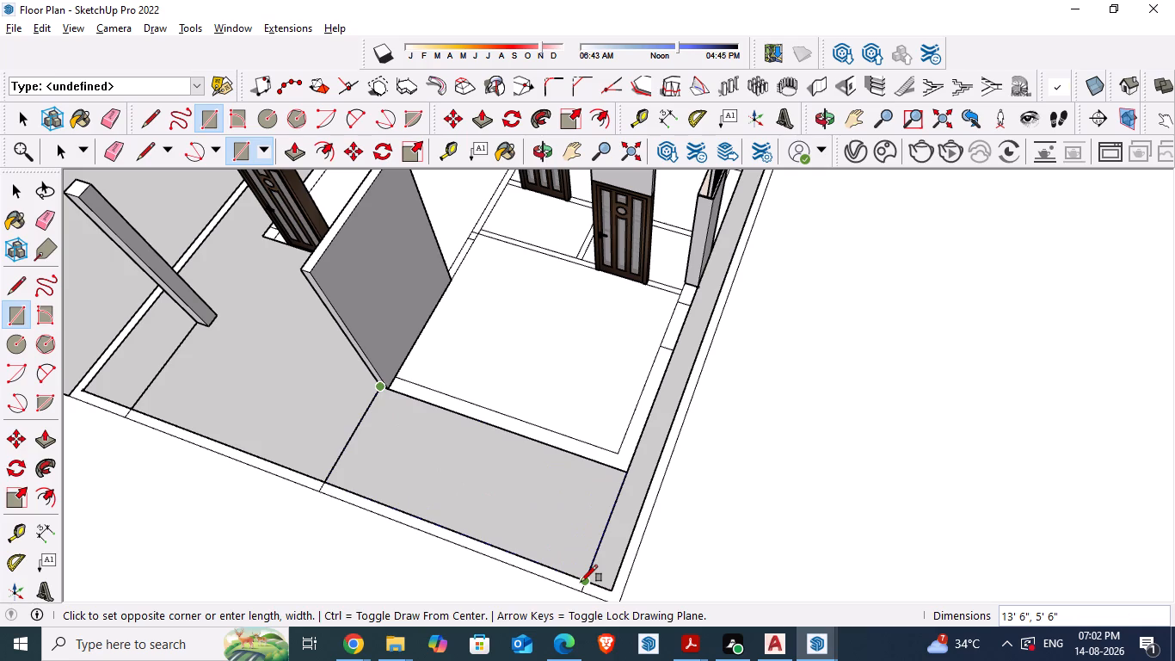
left_click(581, 582)
key("space")
Draw an 11' 9" by 11' 3" floor rectangle over the porch area outside the hall entrance and check its face by selecting it.
scroll(715, 577, "down", 2)
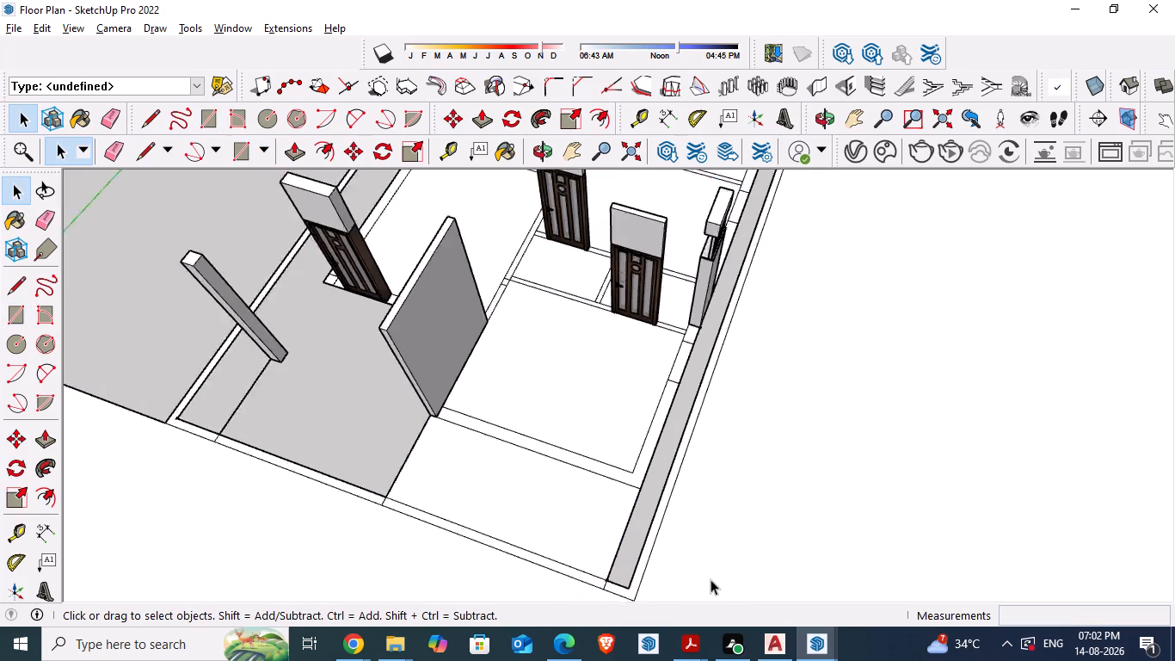
scroll(711, 579, "down", 7)
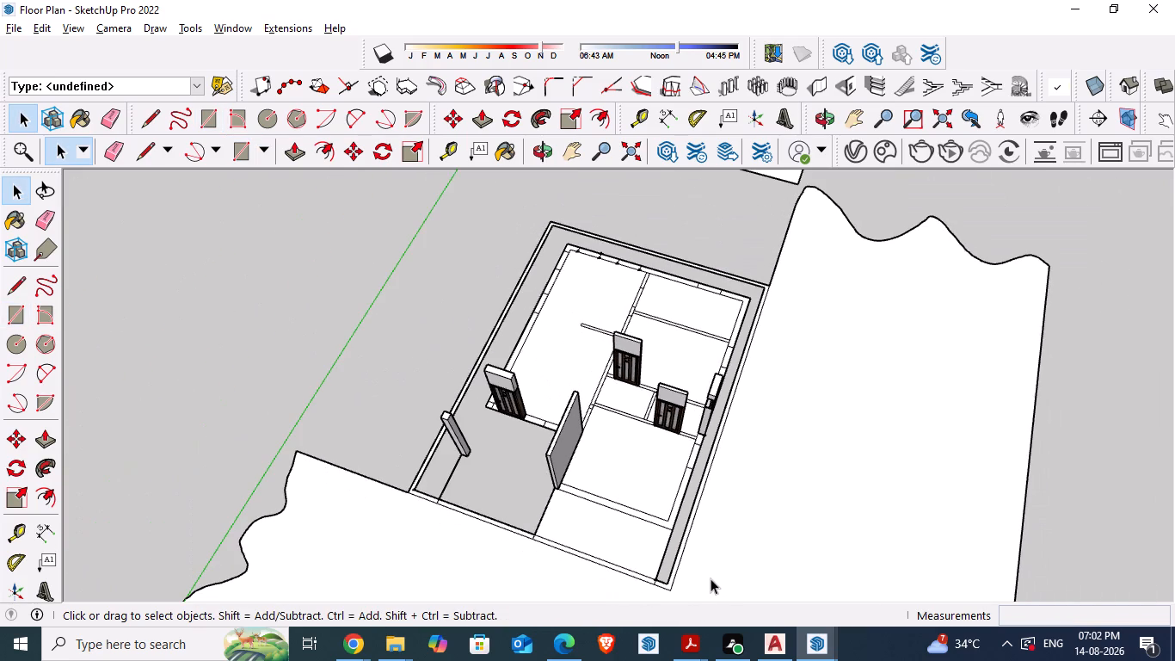
middle_click_drag(717, 541, 813, 547)
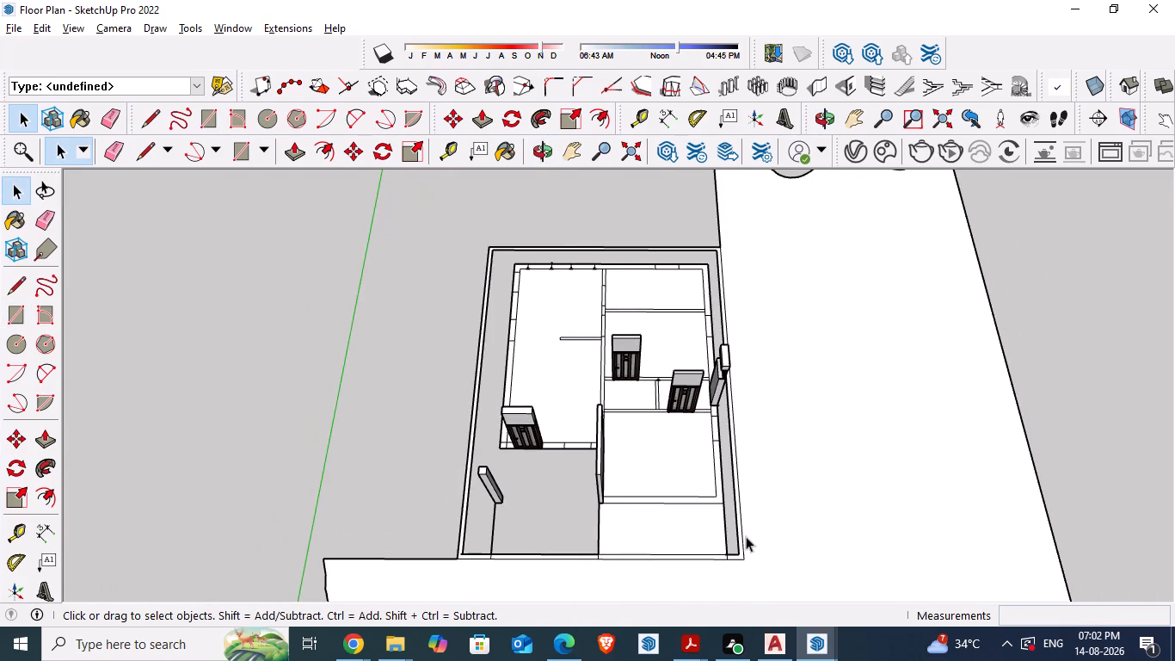
scroll(499, 463, "up", 6)
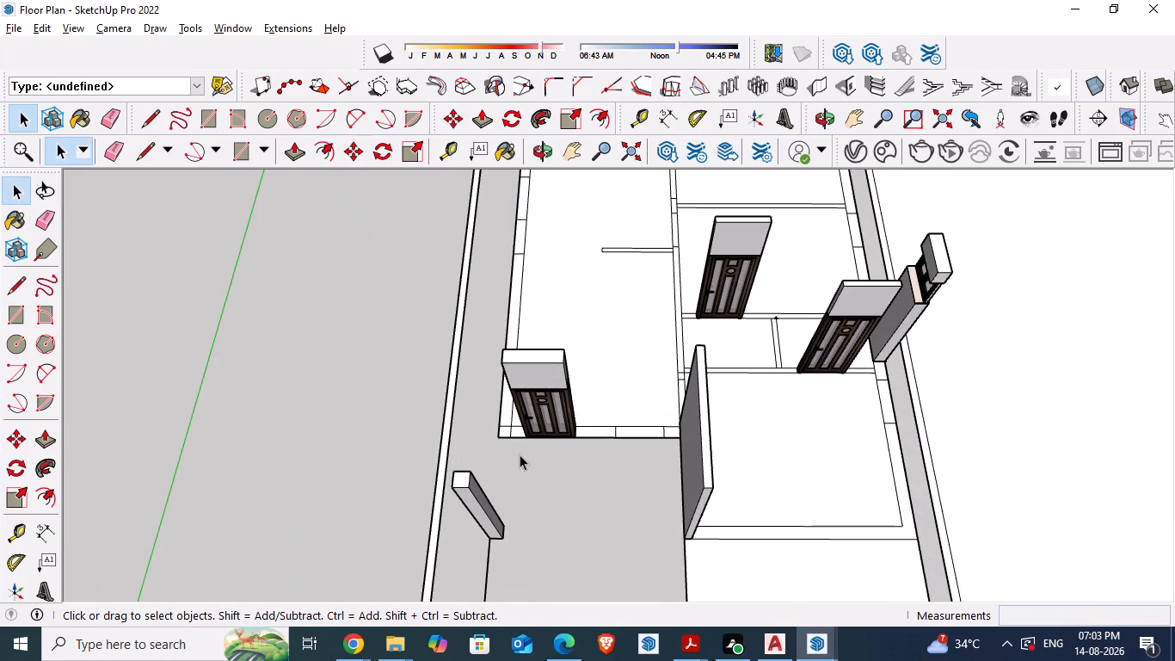
scroll(514, 485, "up", 4)
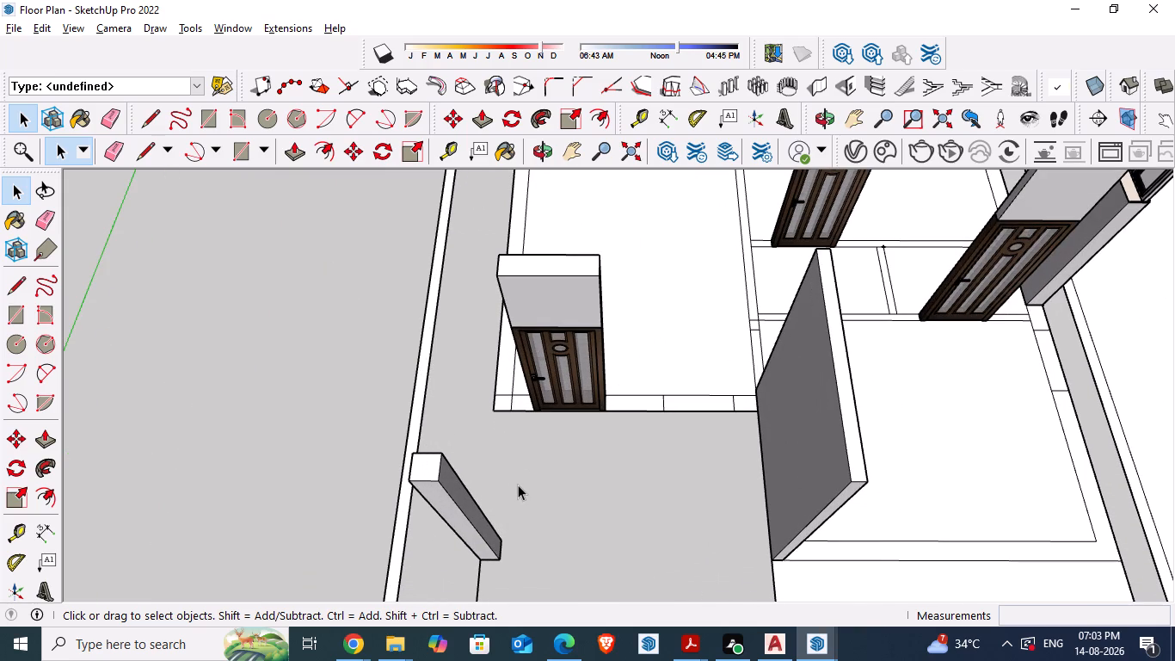
key("r")
left_click(495, 413)
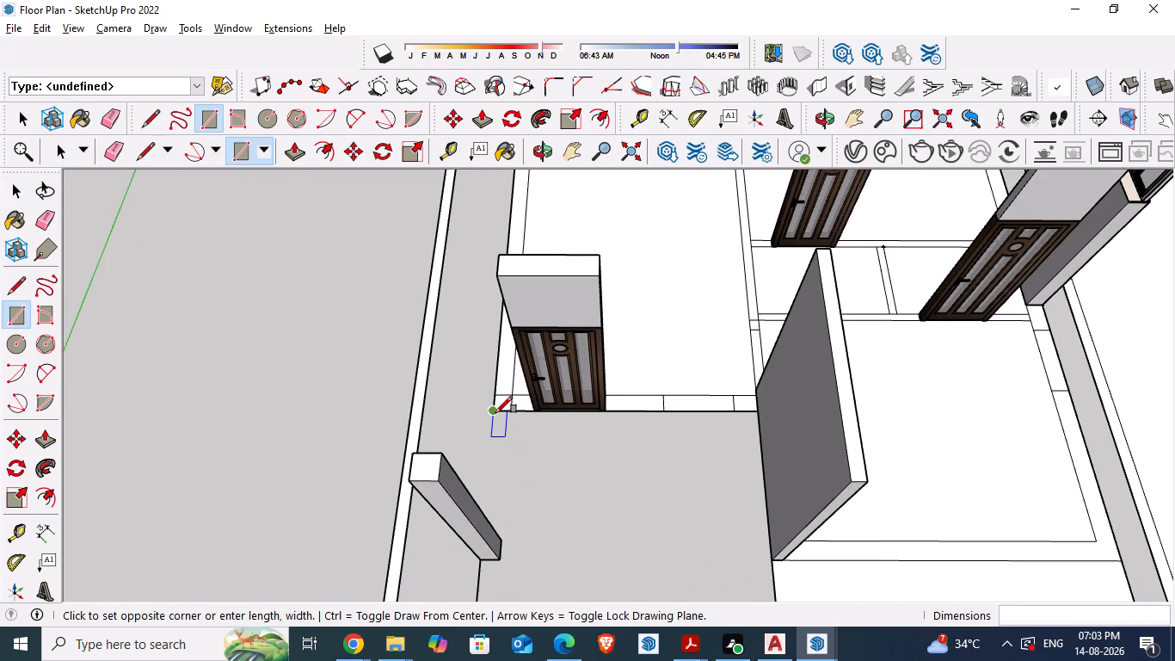
scroll(556, 520, "down", 4)
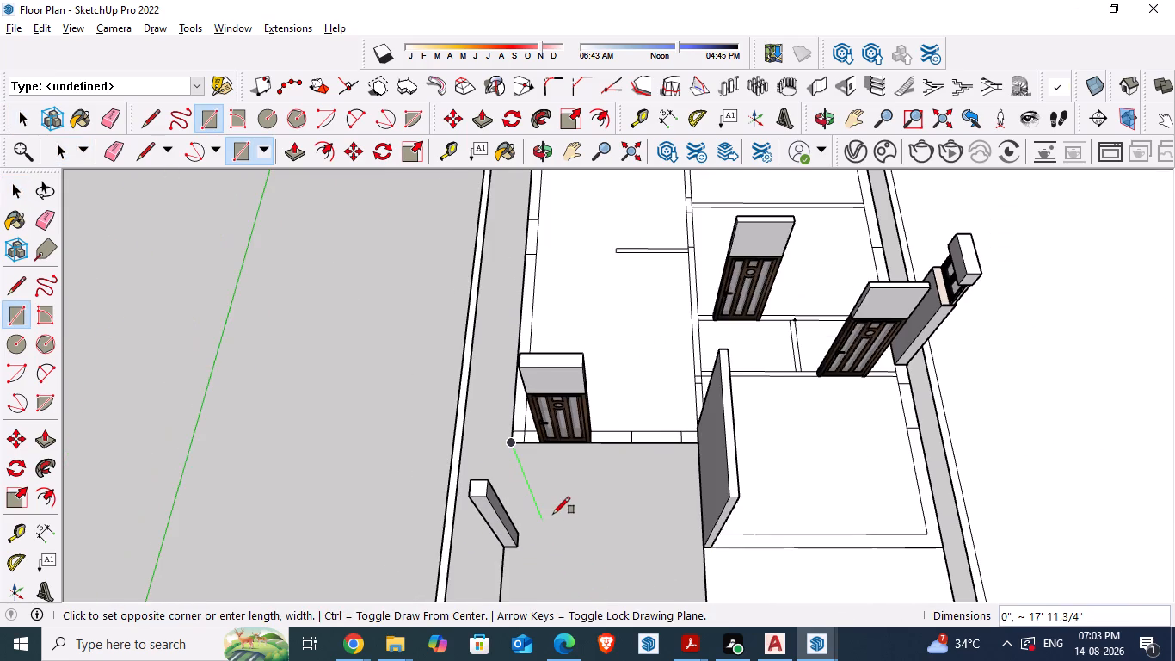
scroll(553, 514, "down", 9)
scroll(603, 580, "up", 6)
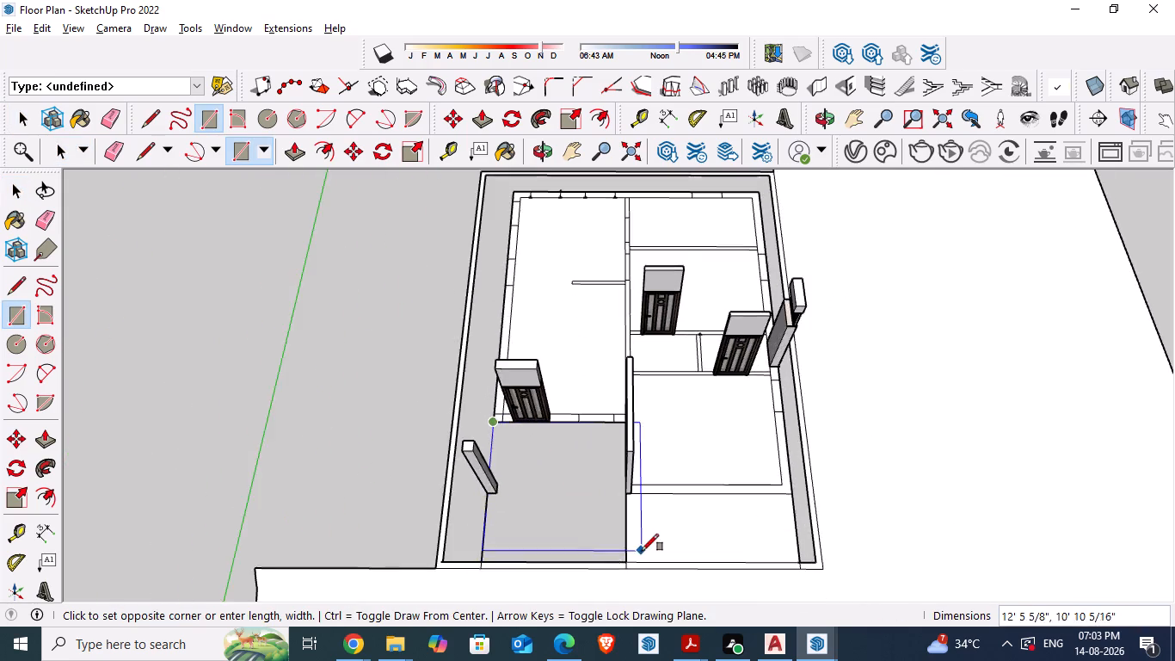
scroll(642, 551, "up", 4)
scroll(634, 555, "down", 1)
left_click(618, 568)
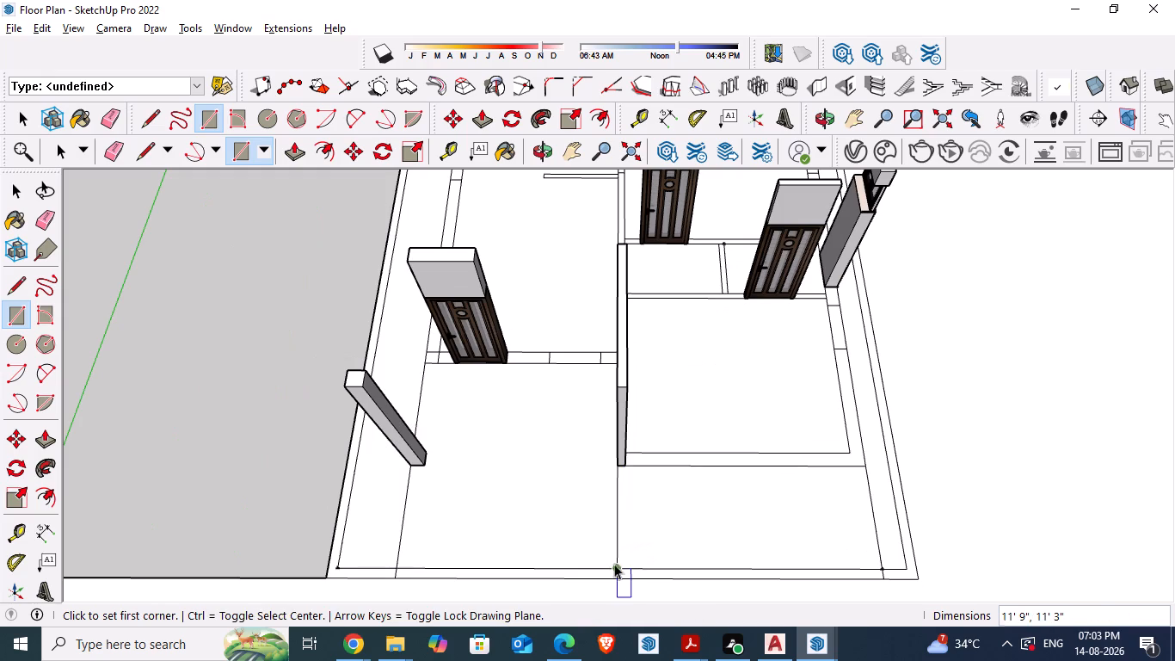
key("space")
left_click(262, 487)
left_click(472, 478)
scroll(473, 540, "down", 10)
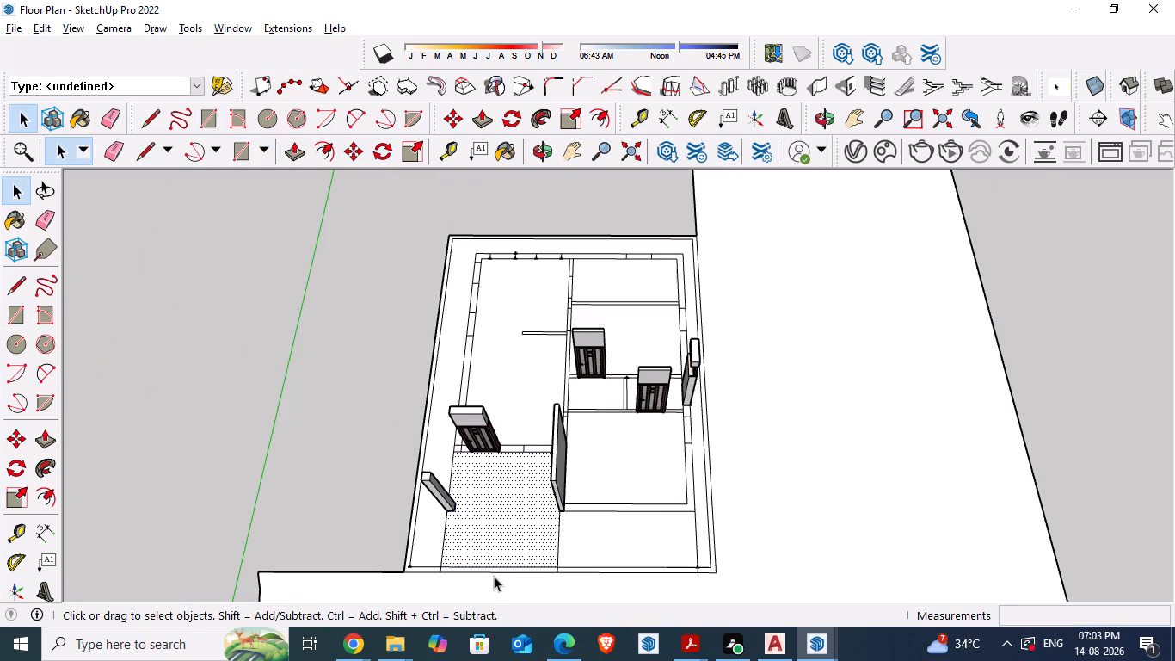
left_click(484, 260)
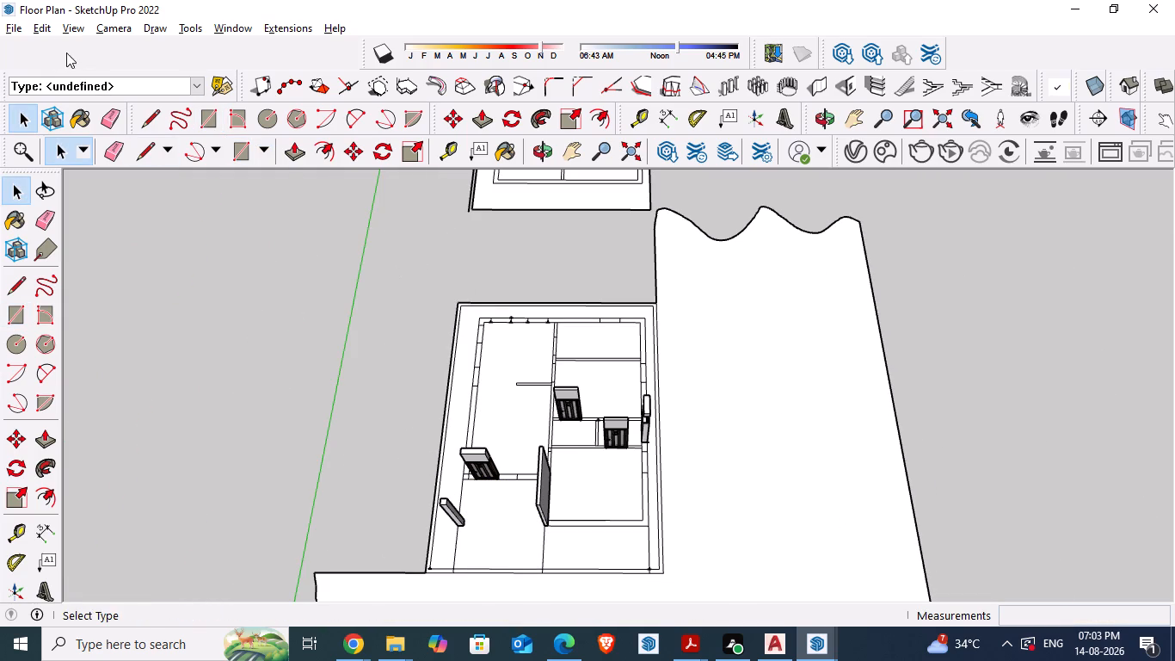
Unhide all the hidden walls and furniture and save the model.
left_click(40, 30)
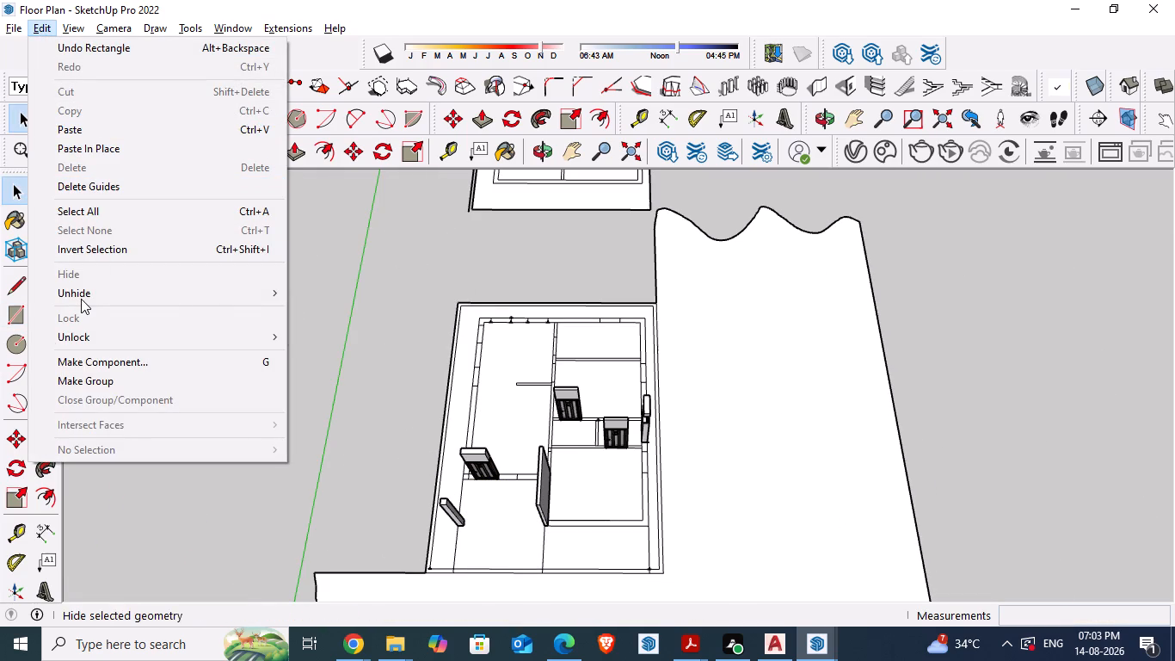
left_click(81, 299)
left_click(311, 326)
left_click(248, 368)
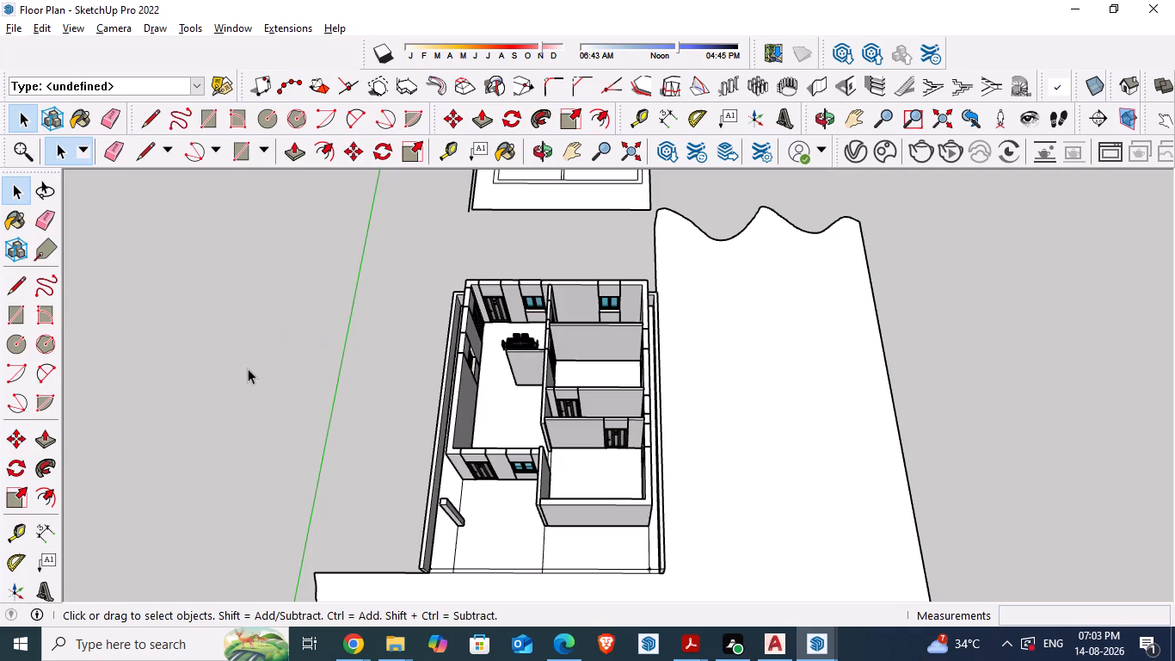
key("ctrl+s")
Examine the dining set's size and placement in the dining area from several angles.
scroll(498, 392, "up", 1)
middle_click_drag(498, 392, 383, 500)
scroll(610, 276, "up", 9)
middle_click_drag(607, 312, 631, 318)
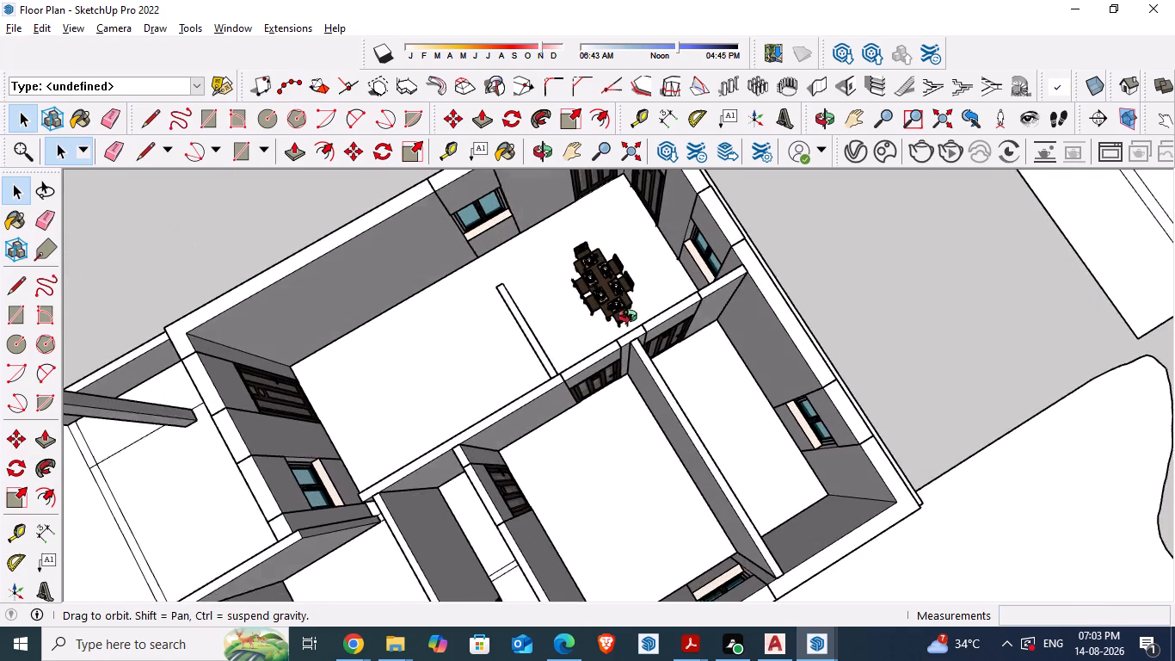
middle_click_drag(631, 318, 642, 318)
scroll(612, 281, "up", 7)
scroll(599, 324, "down", 3)
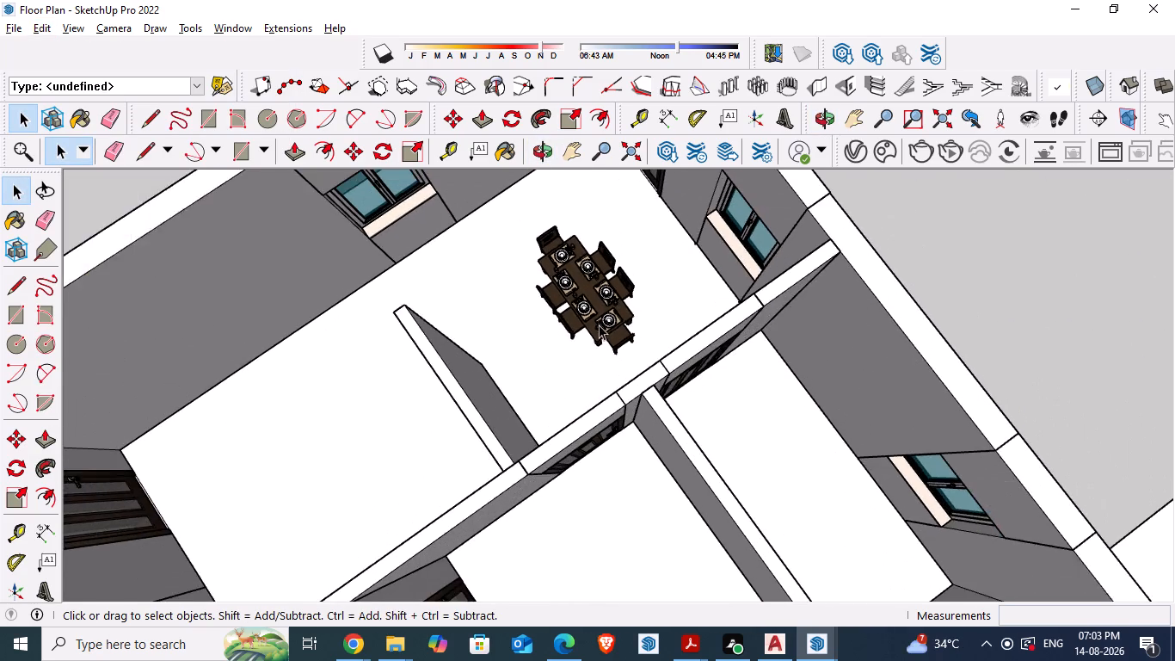
scroll(598, 327, "down", 2)
middle_click_drag(589, 369, 635, 332)
scroll(532, 292, "up", 4)
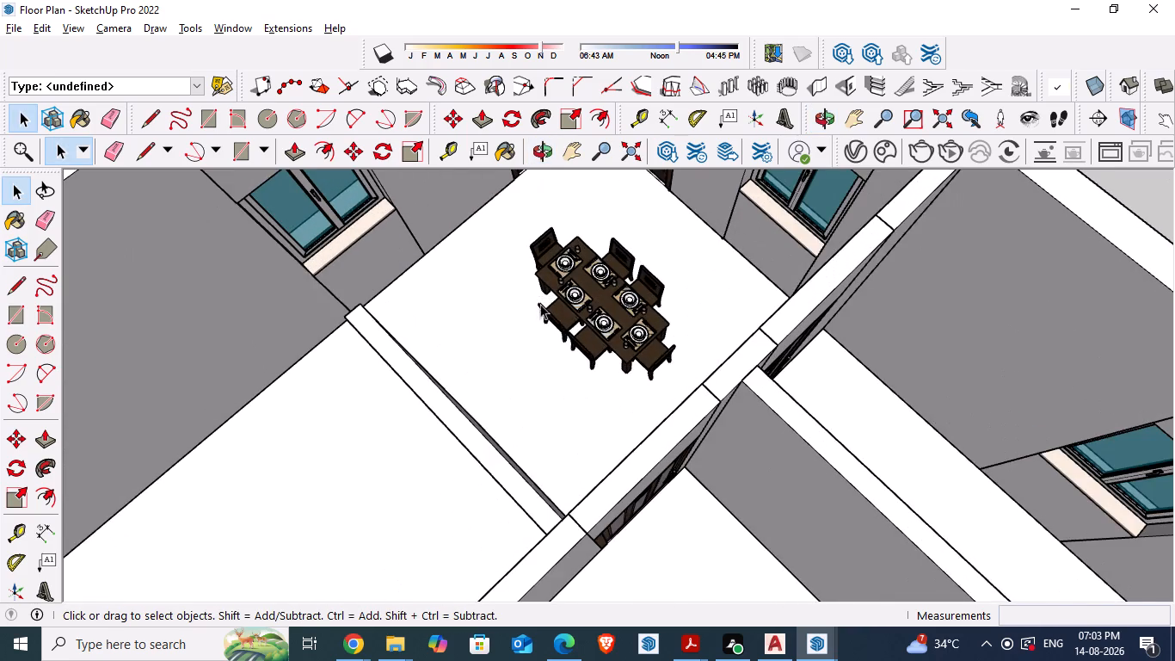
middle_click_drag(564, 316, 618, 330)
scroll(569, 310, "down", 3)
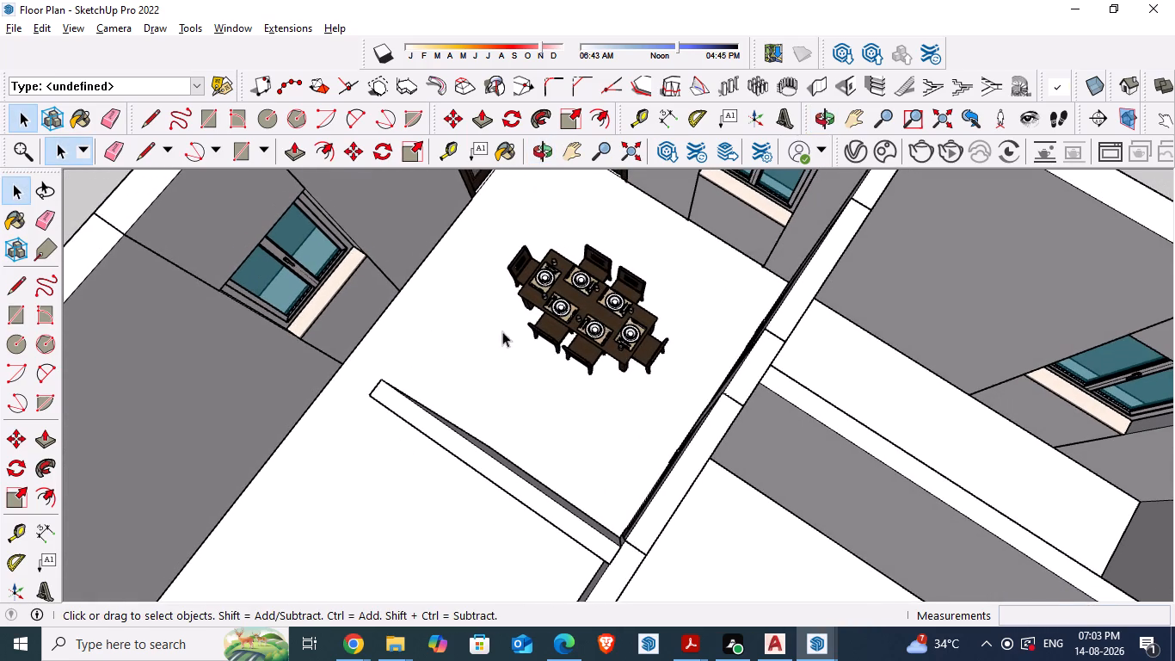
middle_click_drag(502, 331, 510, 311)
scroll(547, 301, "up", 2)
scroll(556, 316, "down", 10)
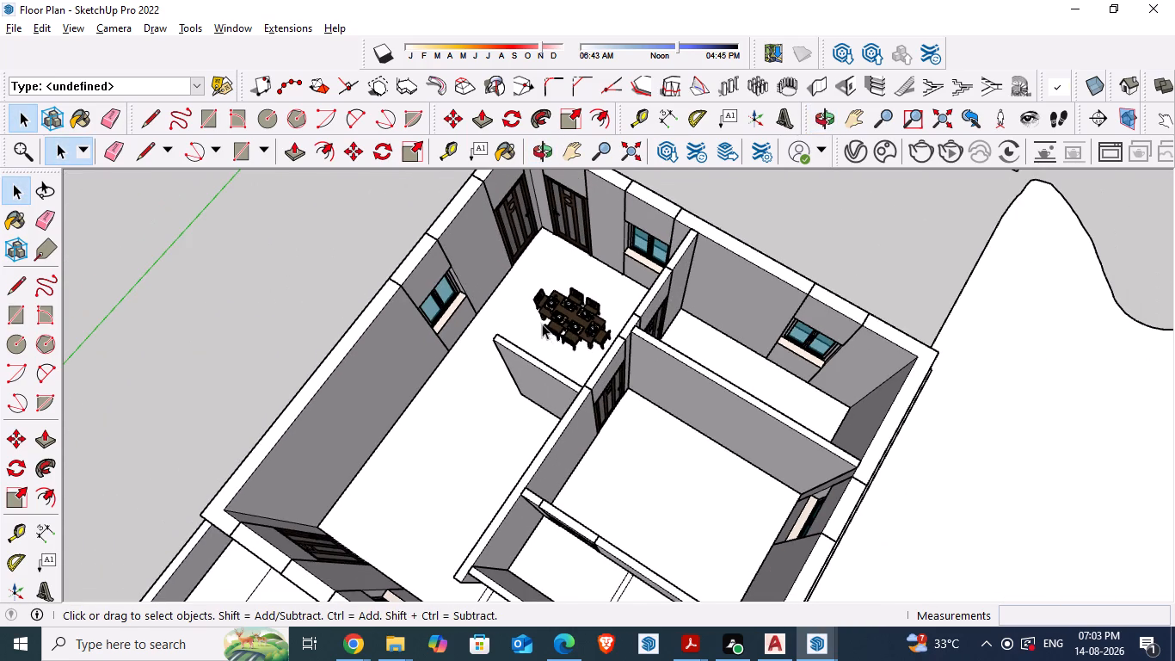
Scale the dining set up slightly along the green and blue axes and clear the selection.
left_click(557, 308)
middle_click_drag(594, 379, 649, 408)
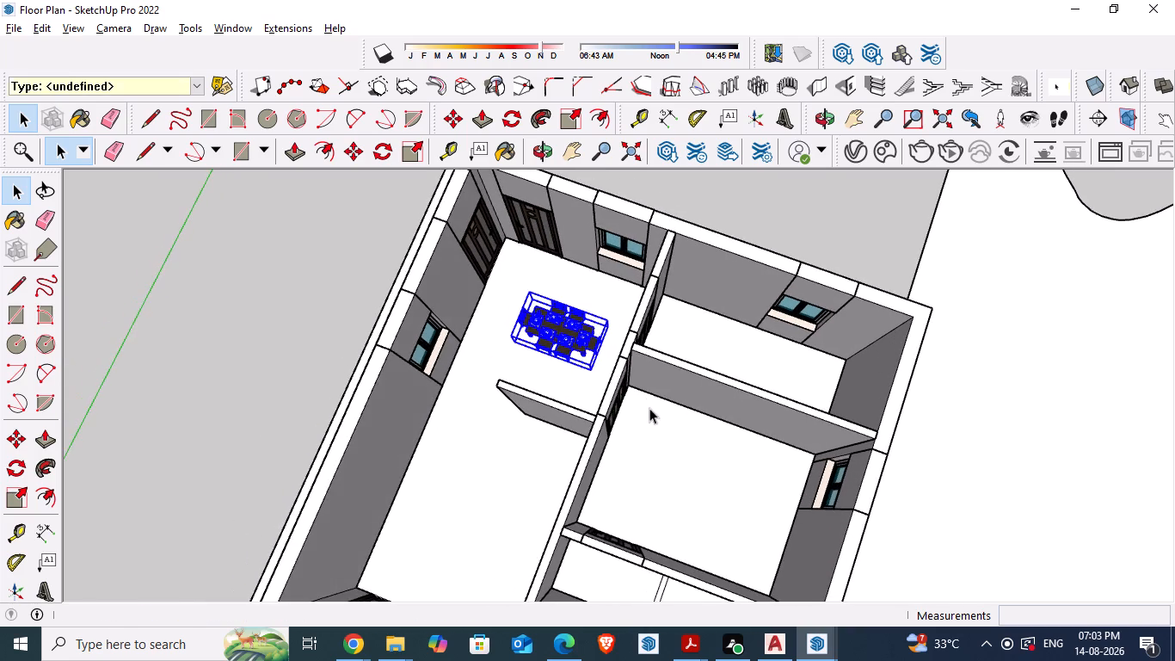
scroll(561, 355, "up", 5)
key("s")
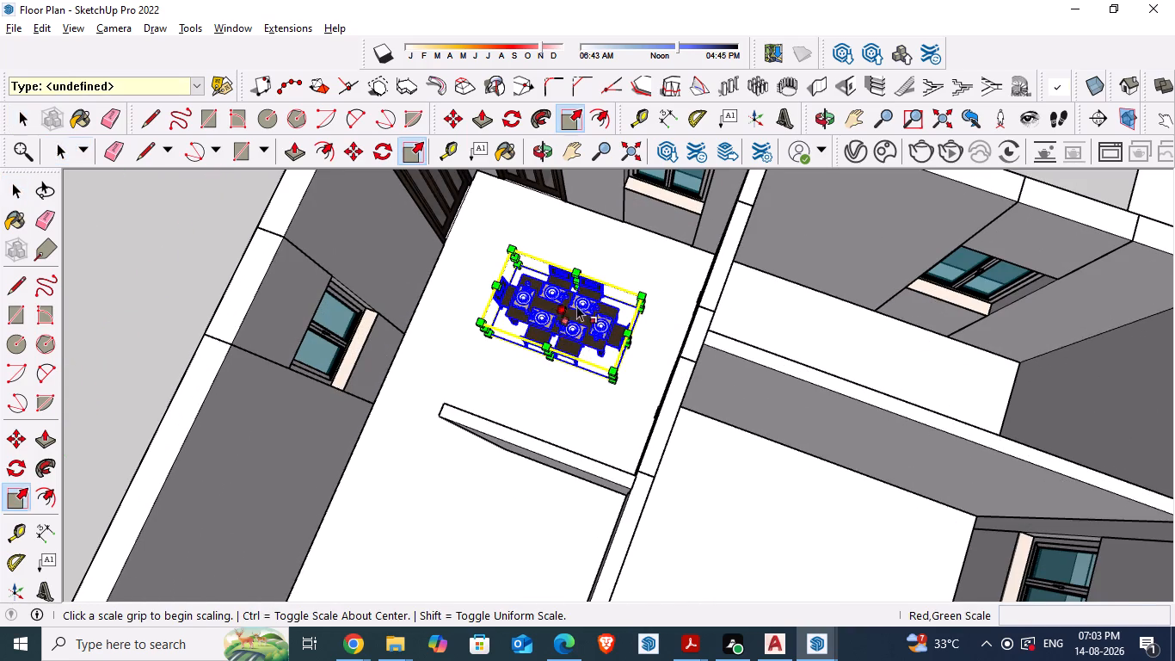
scroll(574, 318, "up", 2)
middle_click_drag(594, 353, 600, 287)
middle_click_drag(557, 347, 528, 406)
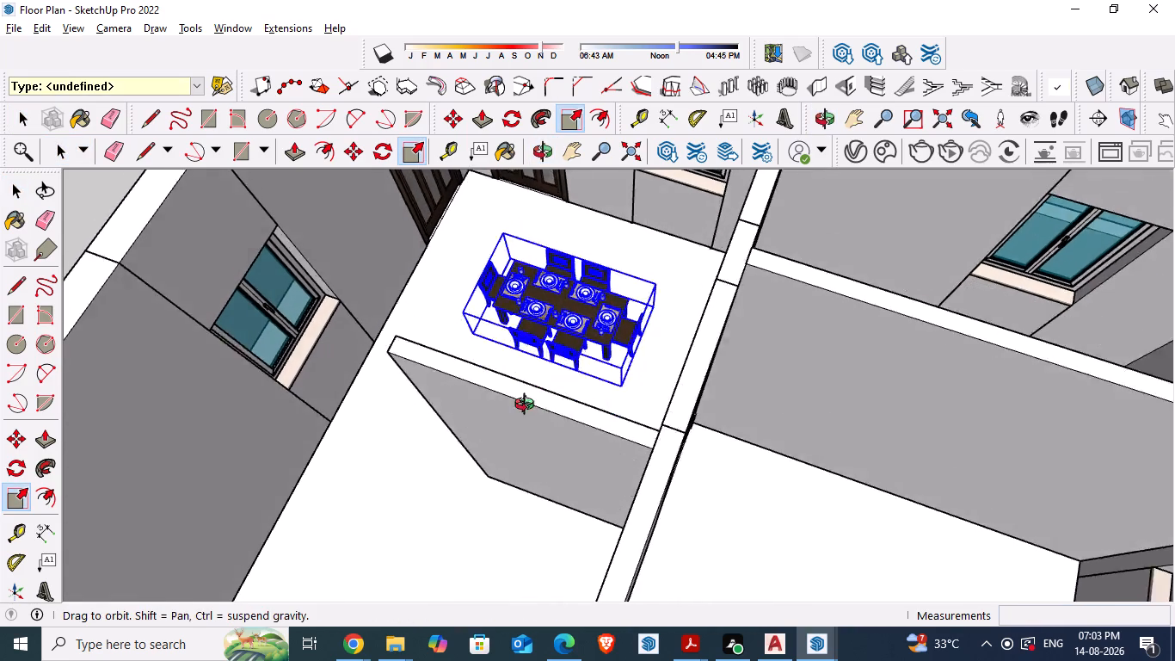
middle_click_drag(528, 406, 508, 447)
middle_click_drag(606, 328, 571, 346)
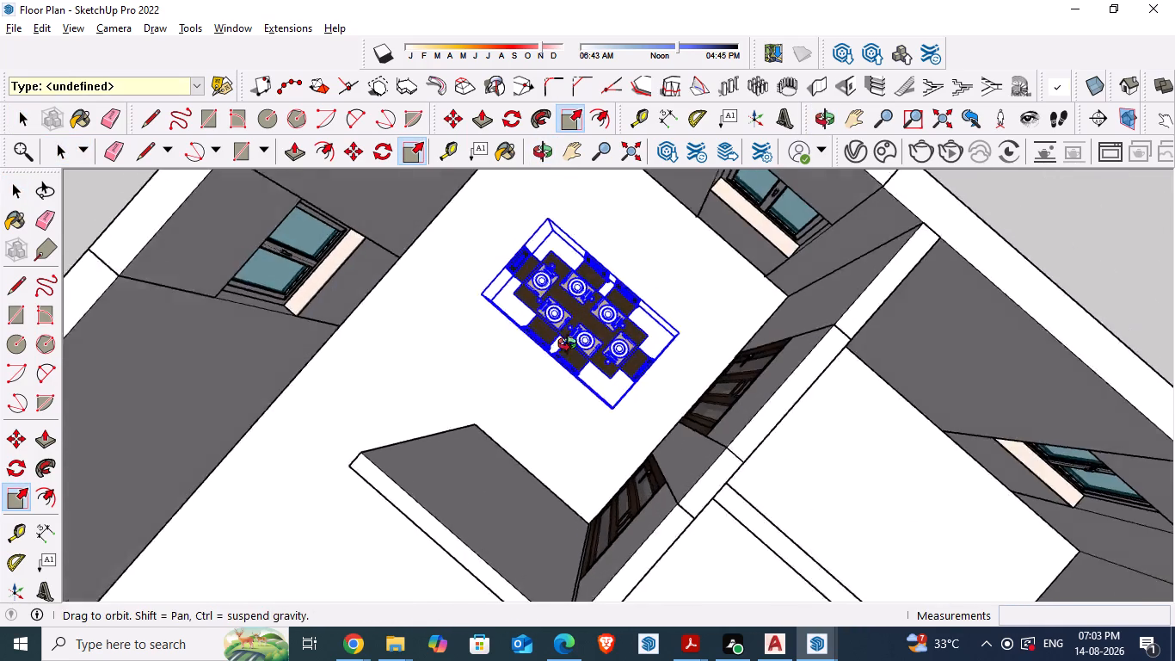
middle_click_drag(571, 346, 555, 355)
left_click_drag(618, 275, 621, 269)
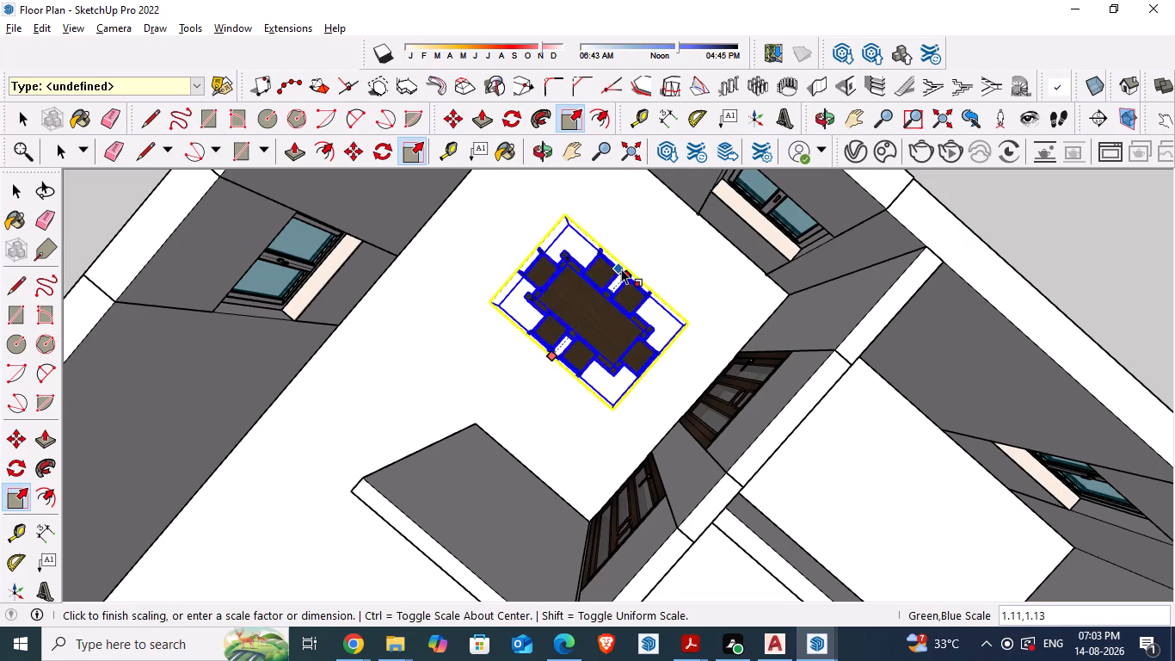
left_click_drag(621, 269, 627, 264)
key("space")
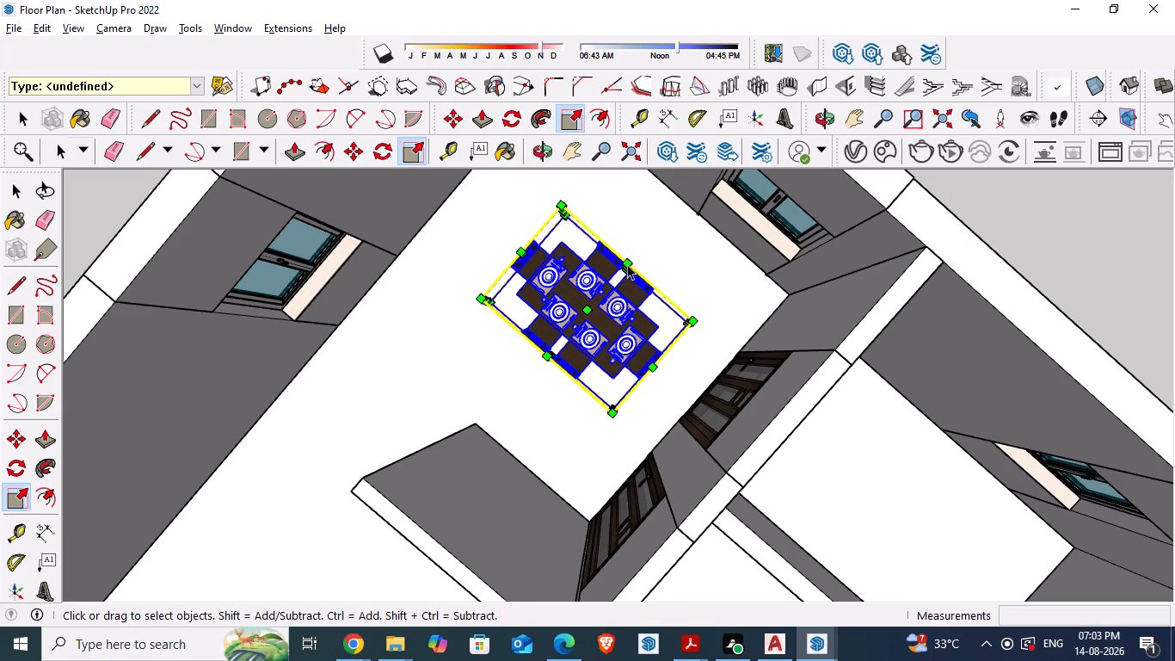
left_click(529, 413)
scroll(554, 418, "down", 1)
middle_click_drag(549, 429, 647, 275)
scroll(633, 337, "down", 8)
middle_click_drag(585, 402, 624, 432)
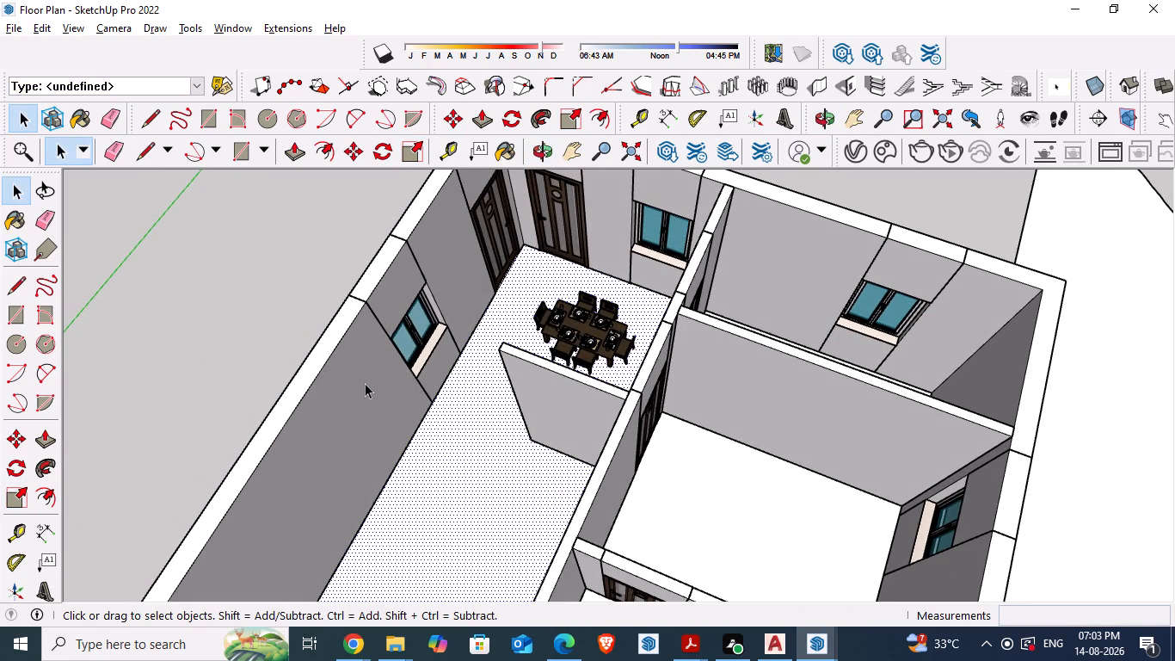
left_click(244, 329)
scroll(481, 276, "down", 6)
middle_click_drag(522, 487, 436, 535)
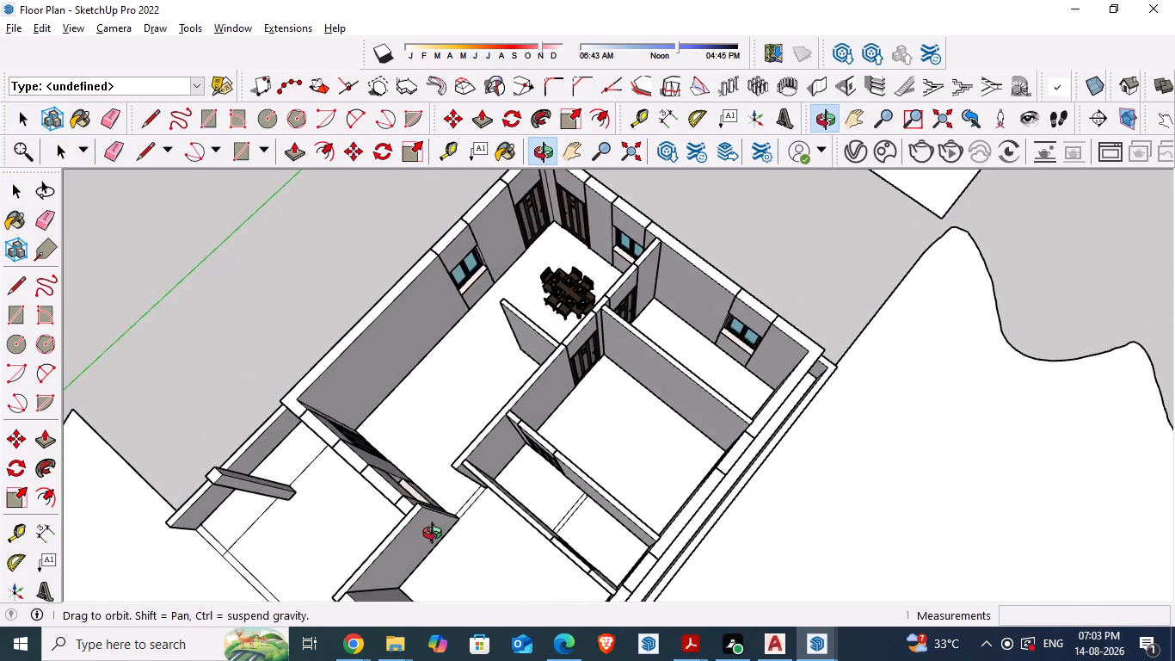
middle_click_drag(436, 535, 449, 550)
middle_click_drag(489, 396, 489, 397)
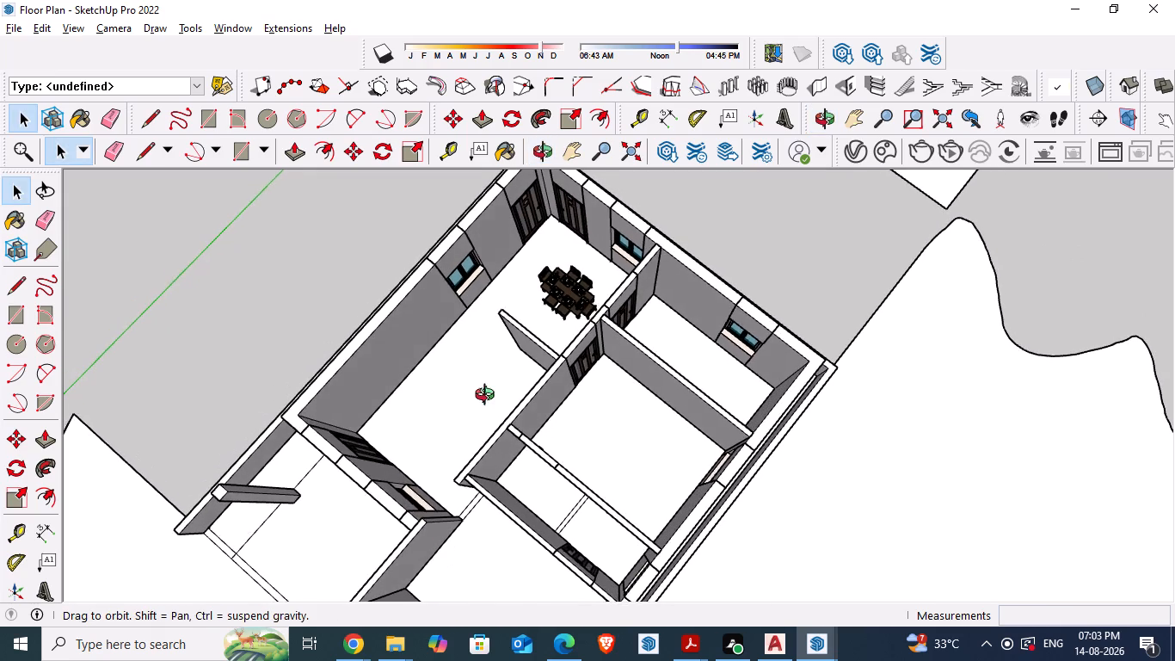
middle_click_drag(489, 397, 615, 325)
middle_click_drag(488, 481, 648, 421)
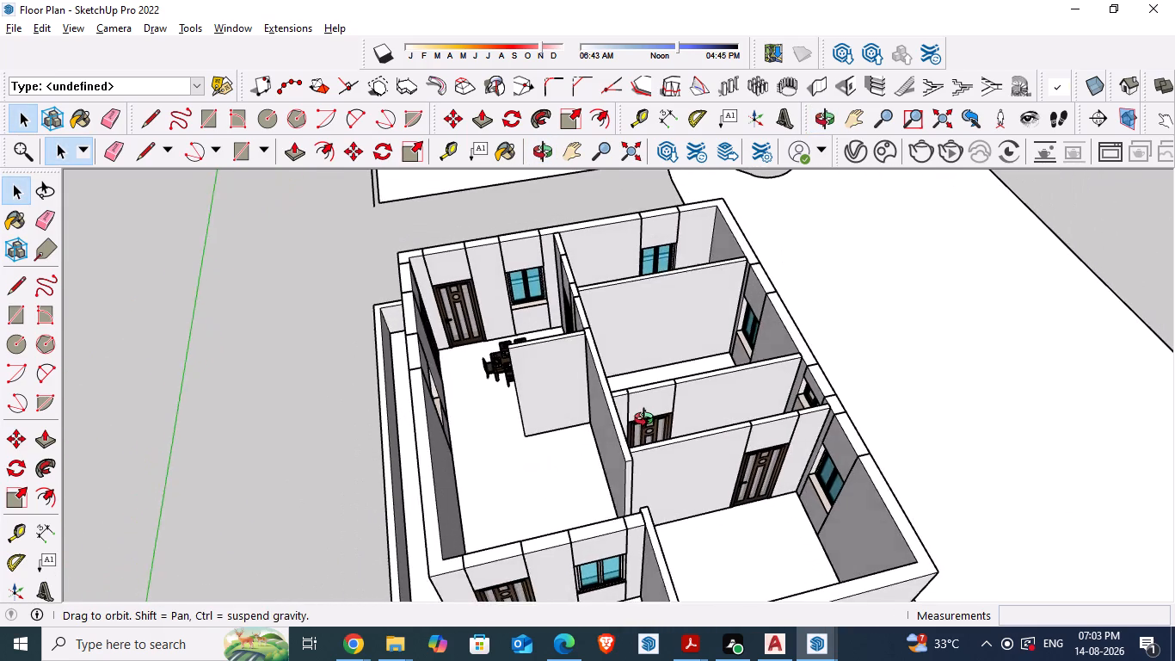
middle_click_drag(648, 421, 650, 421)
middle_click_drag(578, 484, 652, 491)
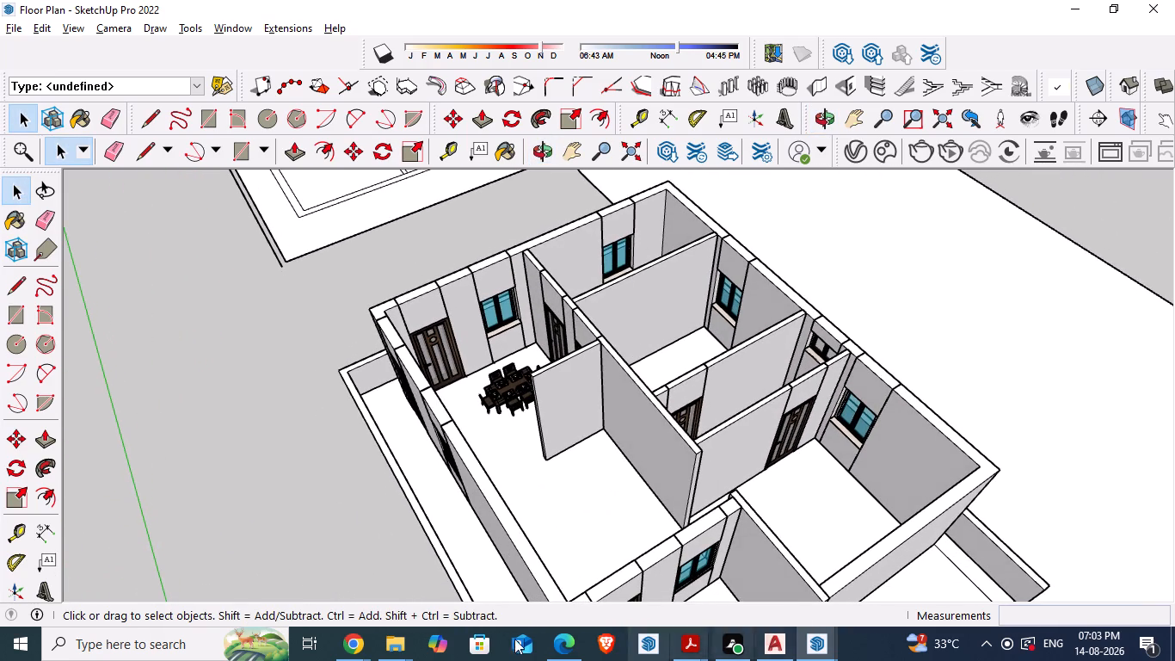
Switch to 3D Warehouse in Chrome and search the models for "sofa".
left_click(350, 638)
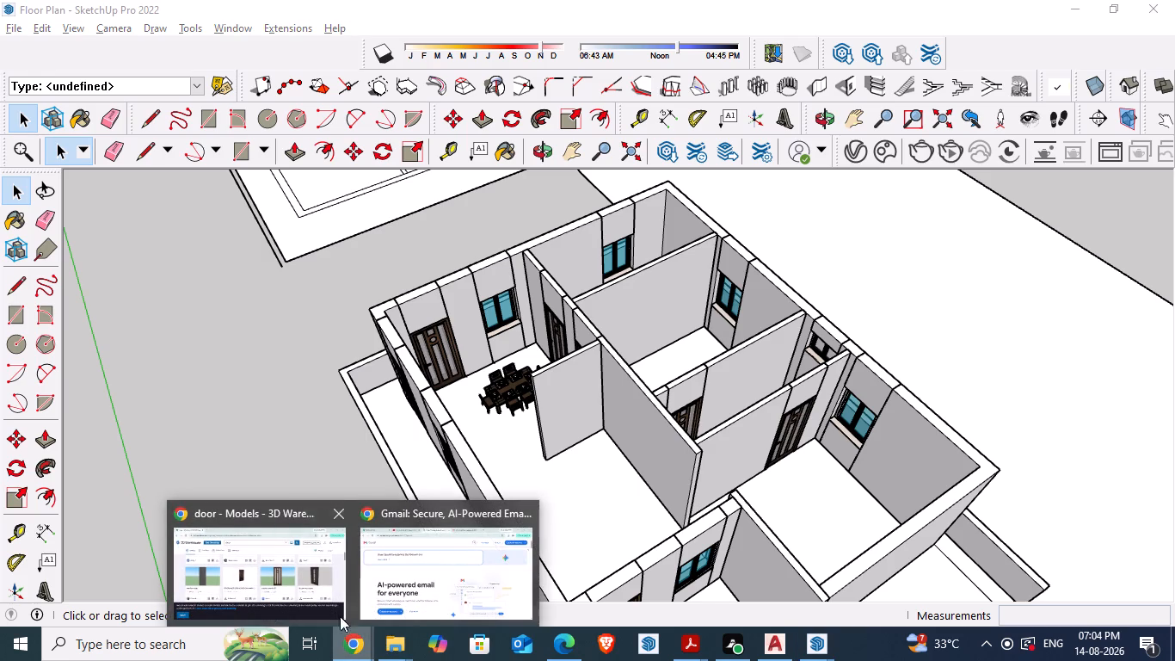
left_click(298, 544)
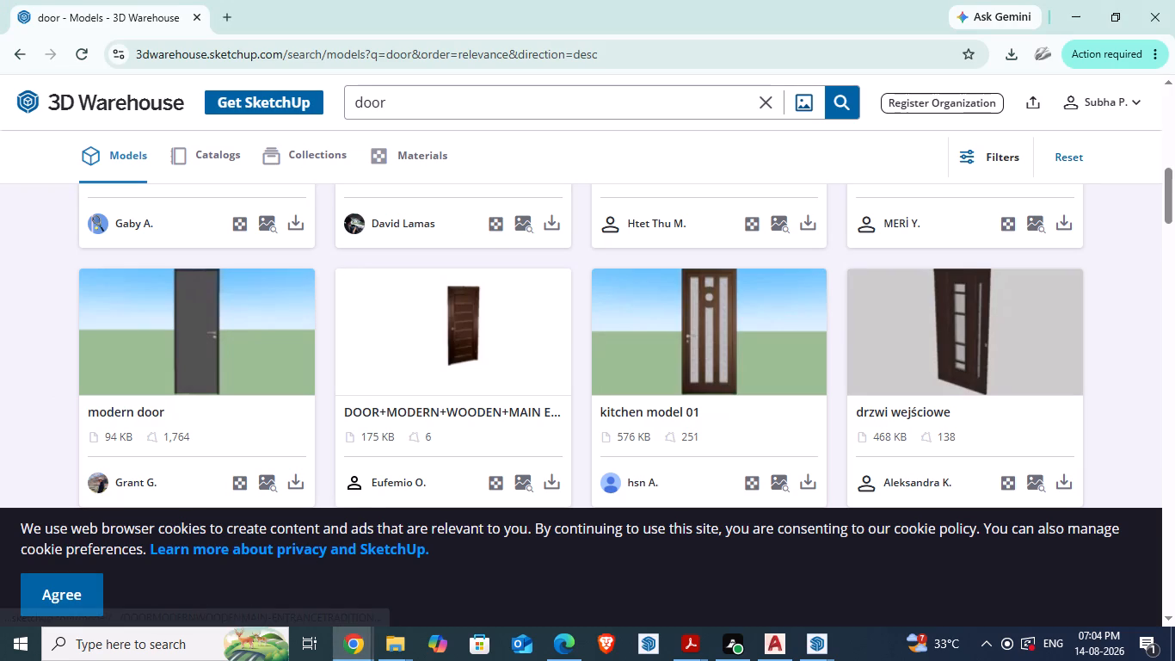
left_click_drag(415, 95, 286, 94)
type("sofa")
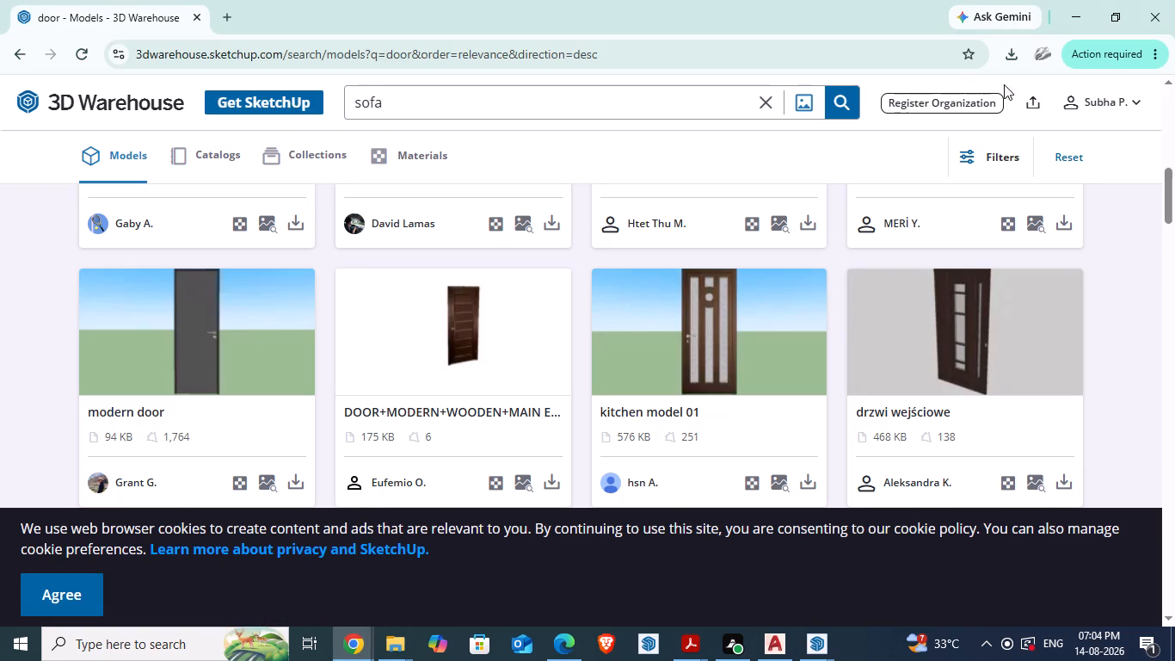
left_click(834, 99)
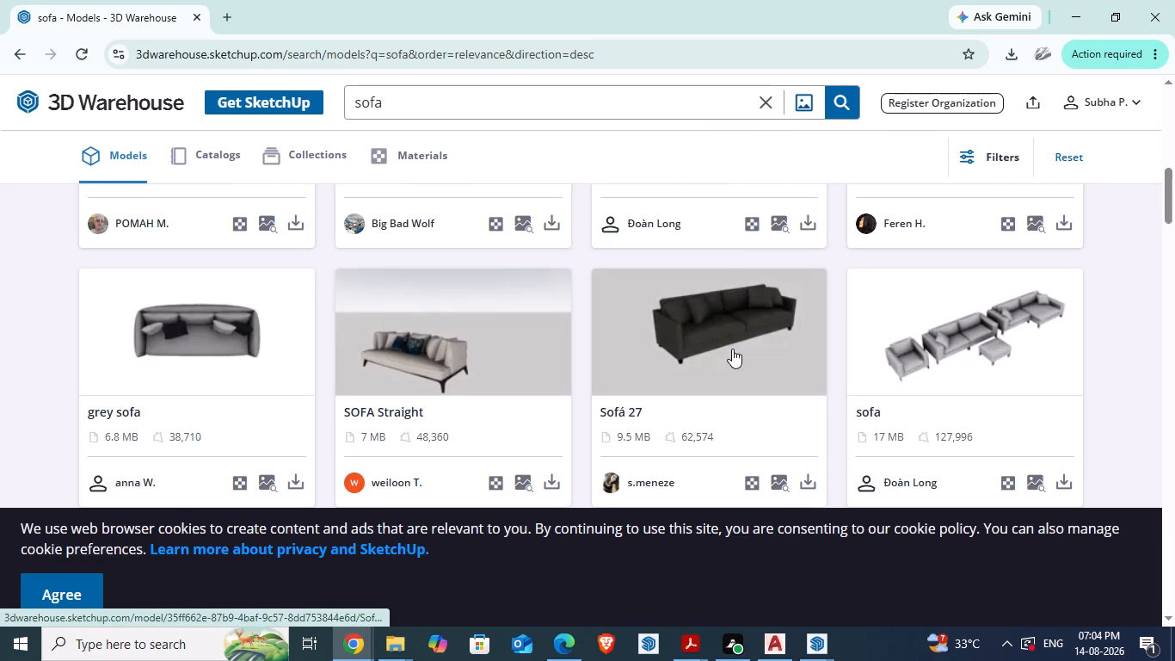
Browse the sofa models to find one suitable for the hall, comparing shapes and file sizes.
scroll(716, 351, "down", 1)
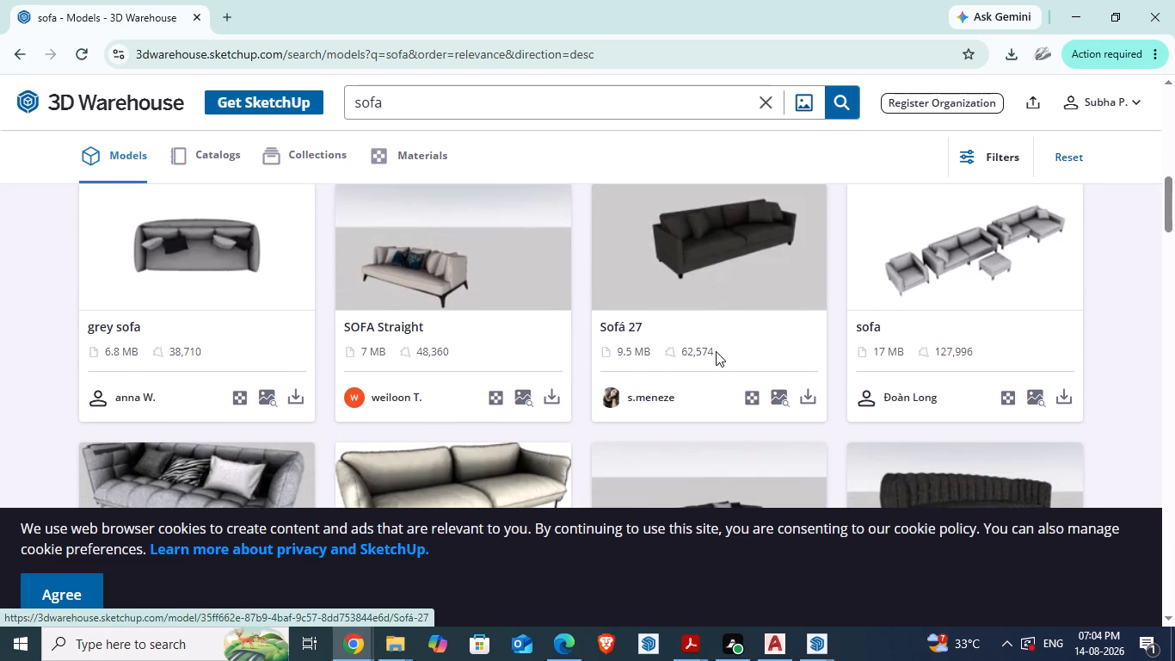
middle_click_drag(738, 368, 673, 273)
scroll(677, 291, "down", 2)
scroll(677, 299, "up", 3)
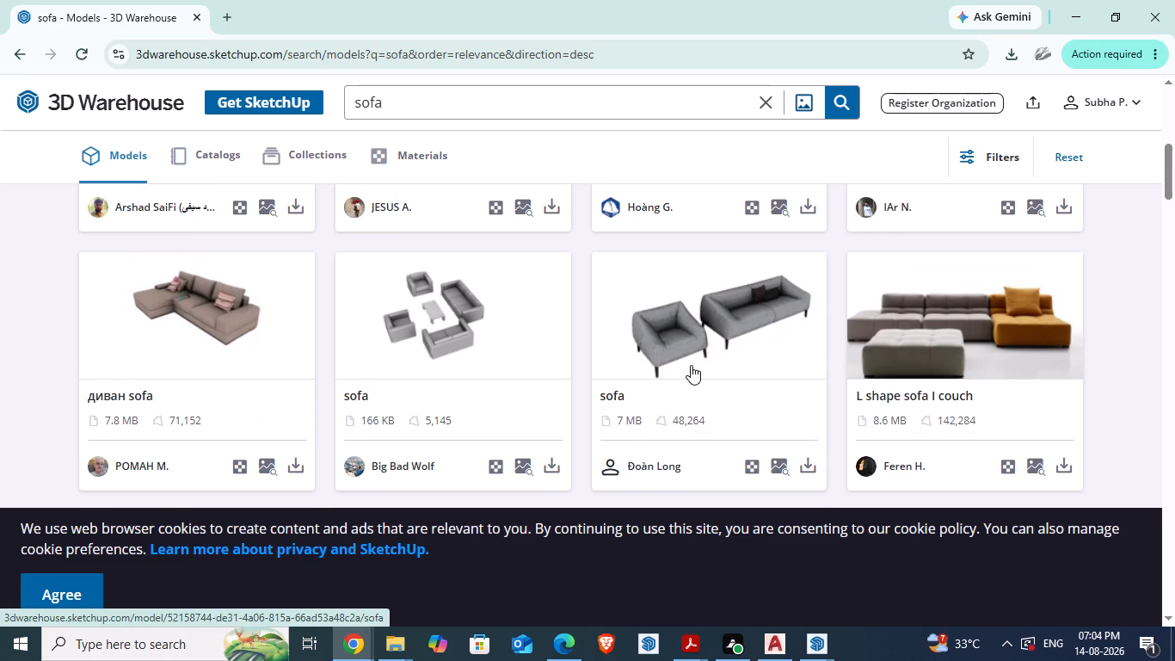
scroll(691, 365, "down", 7)
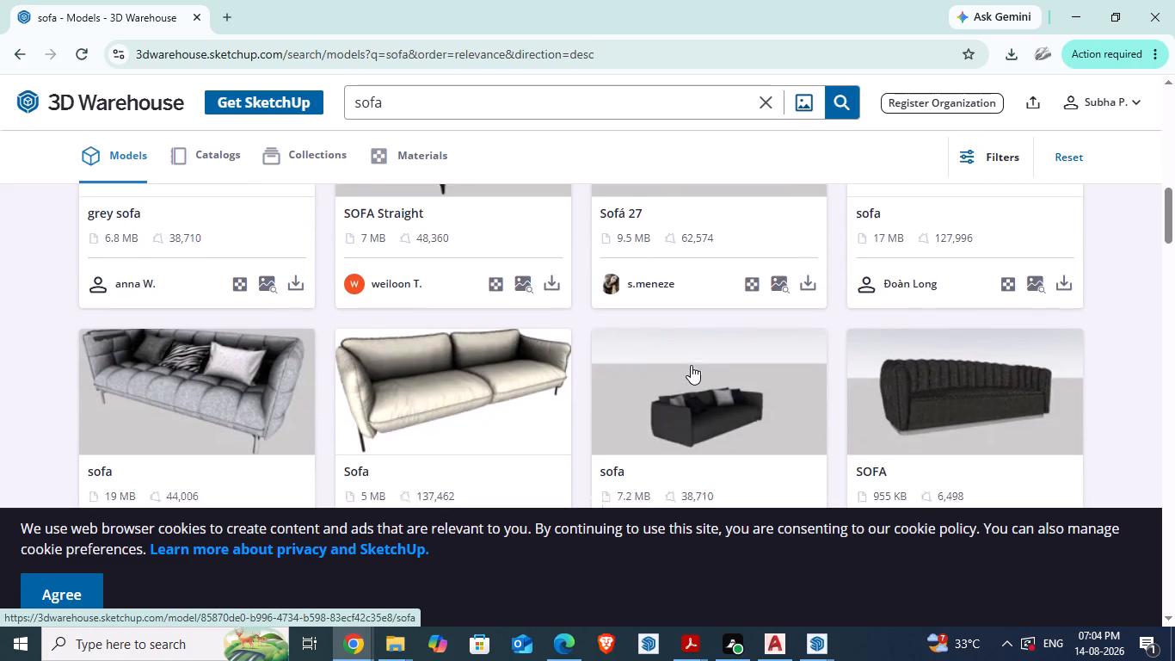
scroll(691, 365, "down", 3)
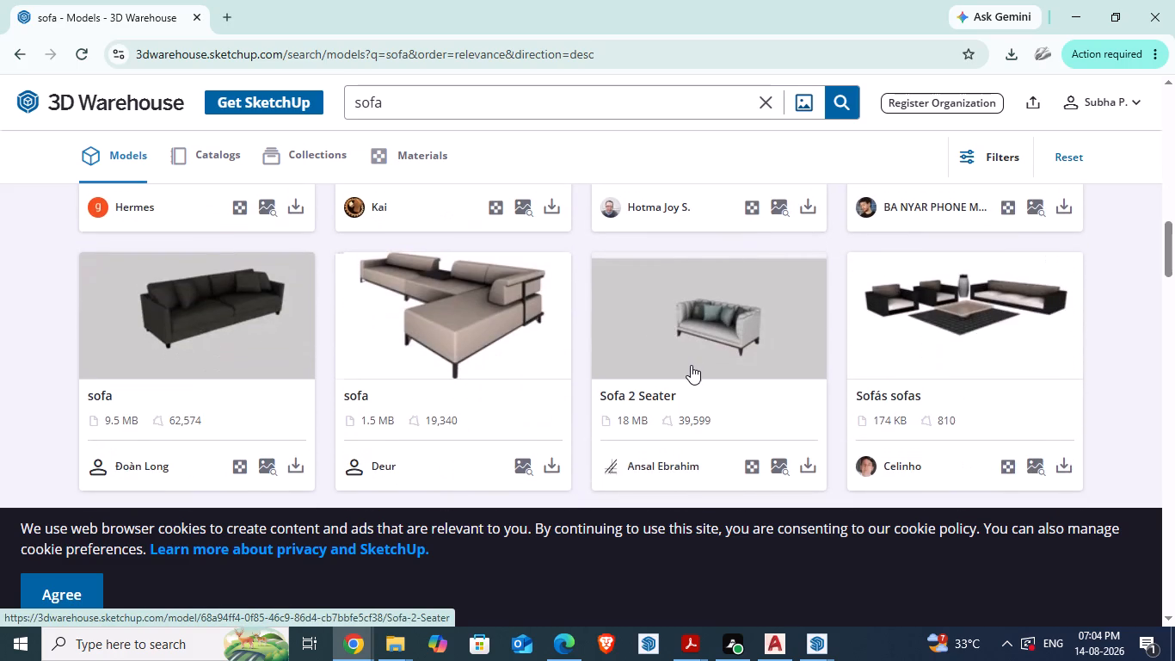
scroll(691, 365, "down", 5)
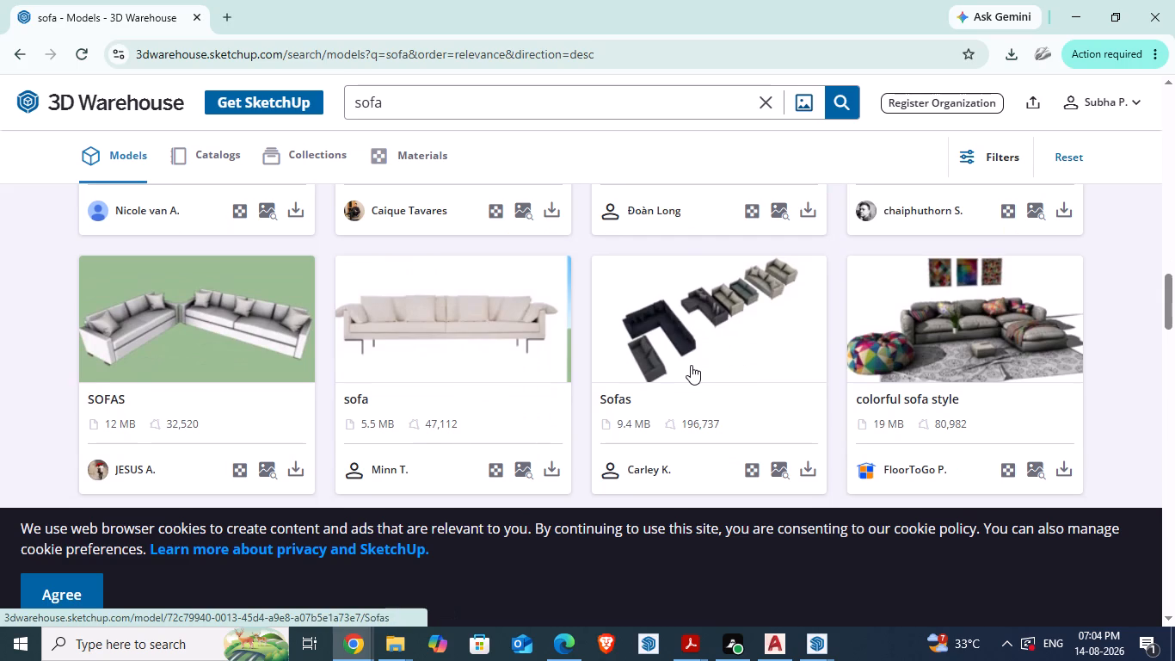
scroll(691, 365, "down", 4)
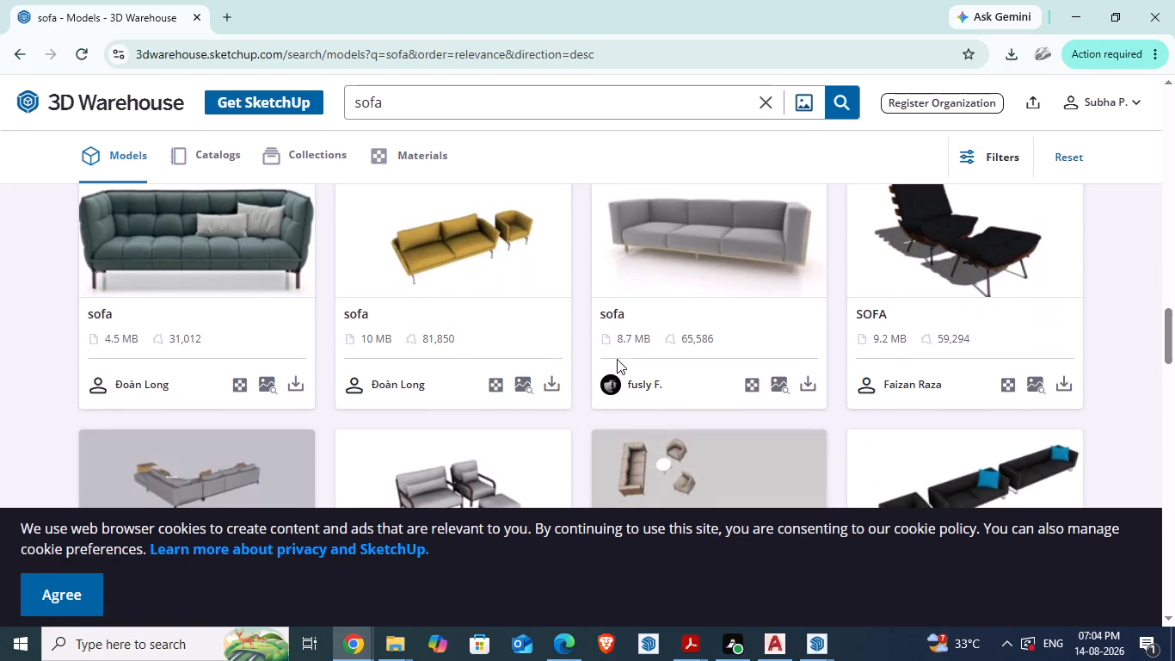
scroll(614, 352, "down", 5)
scroll(613, 351, "up", 3)
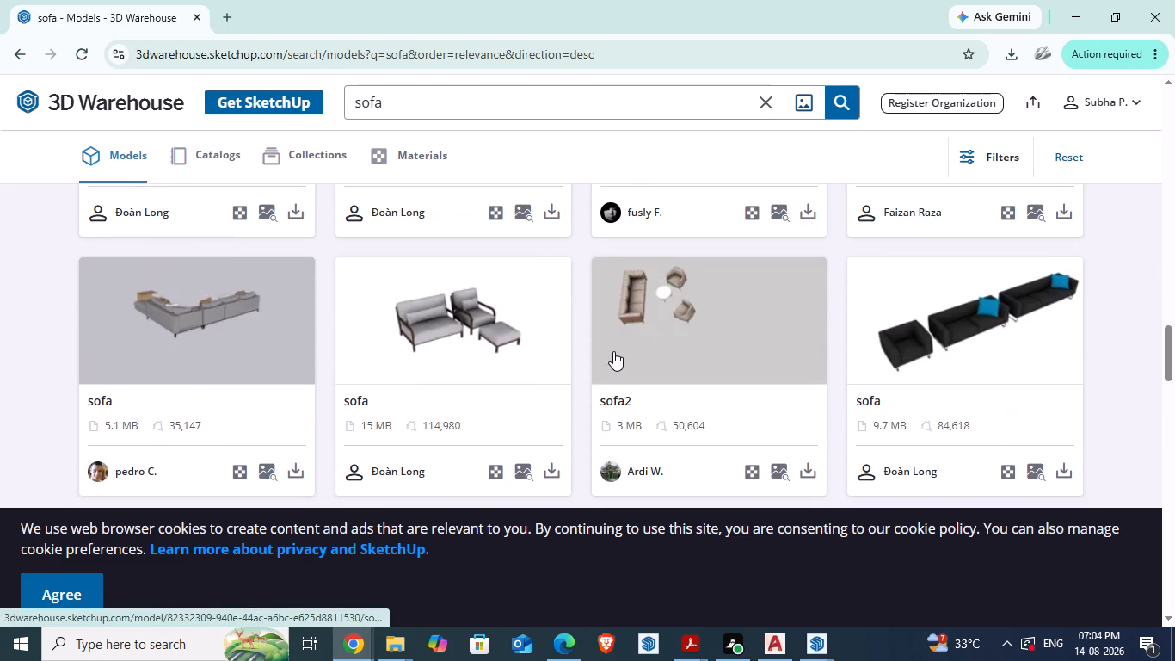
scroll(613, 351, "down", 4)
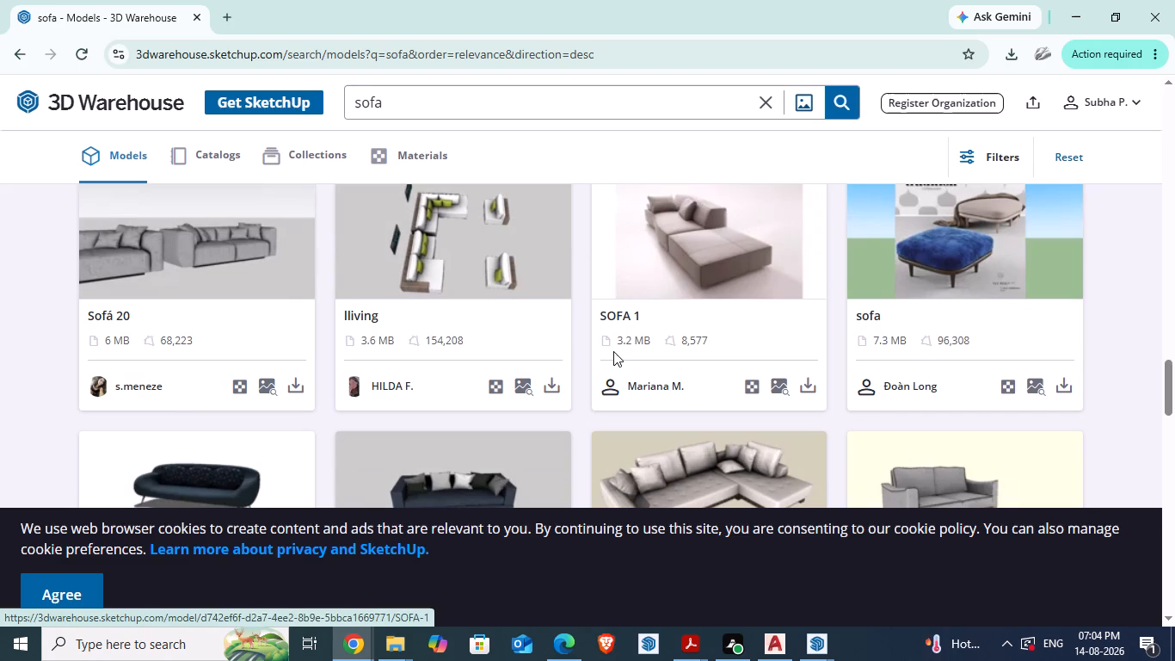
scroll(613, 351, "down", 1)
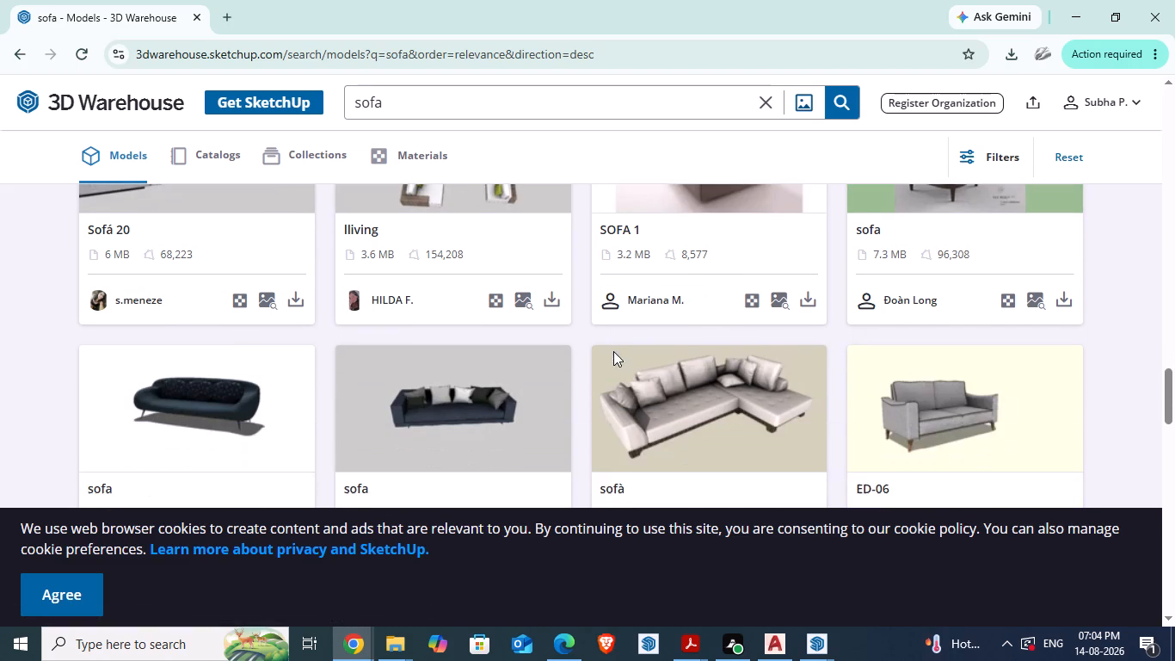
scroll(613, 351, "down", 3)
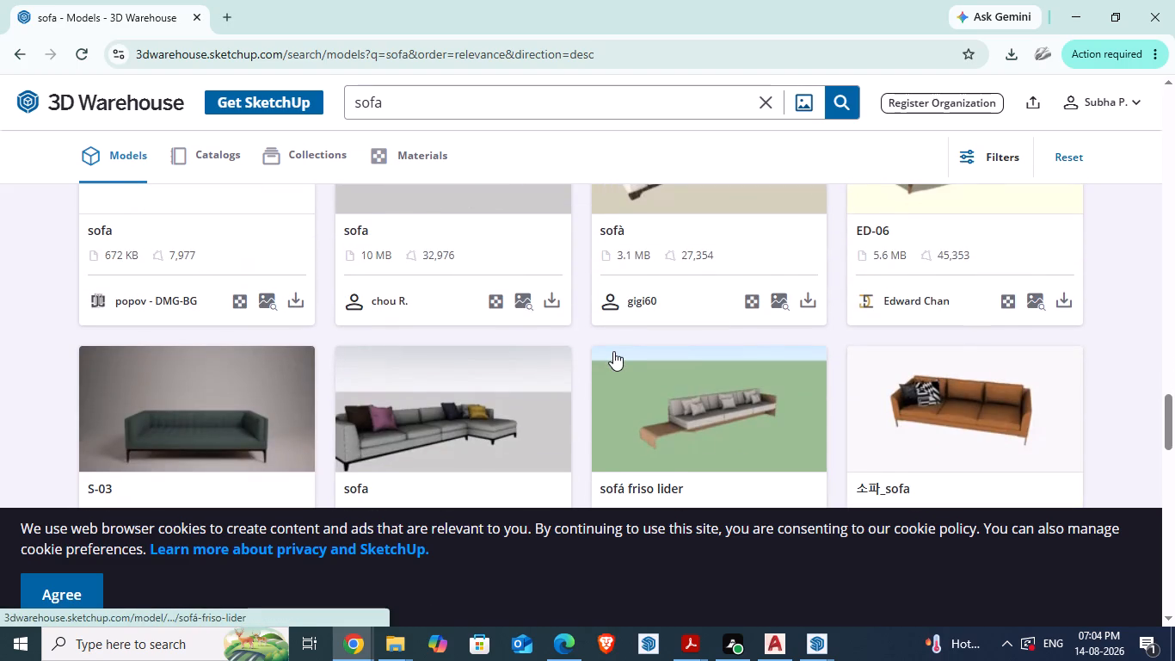
scroll(613, 351, "down", 3)
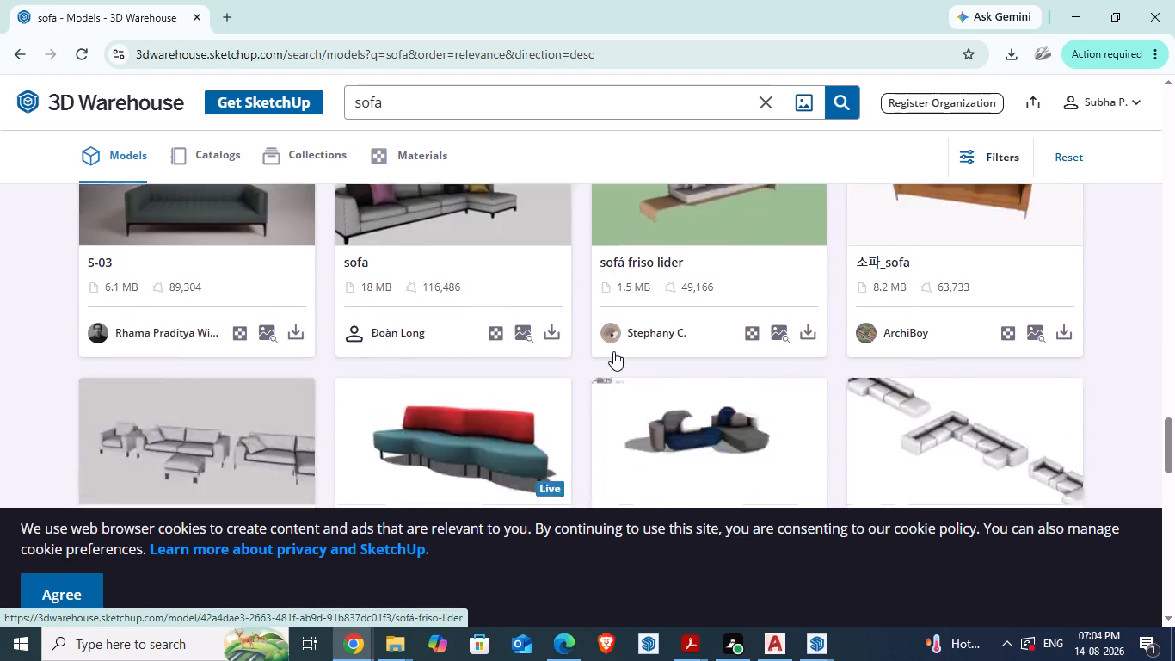
scroll(613, 351, "down", 5)
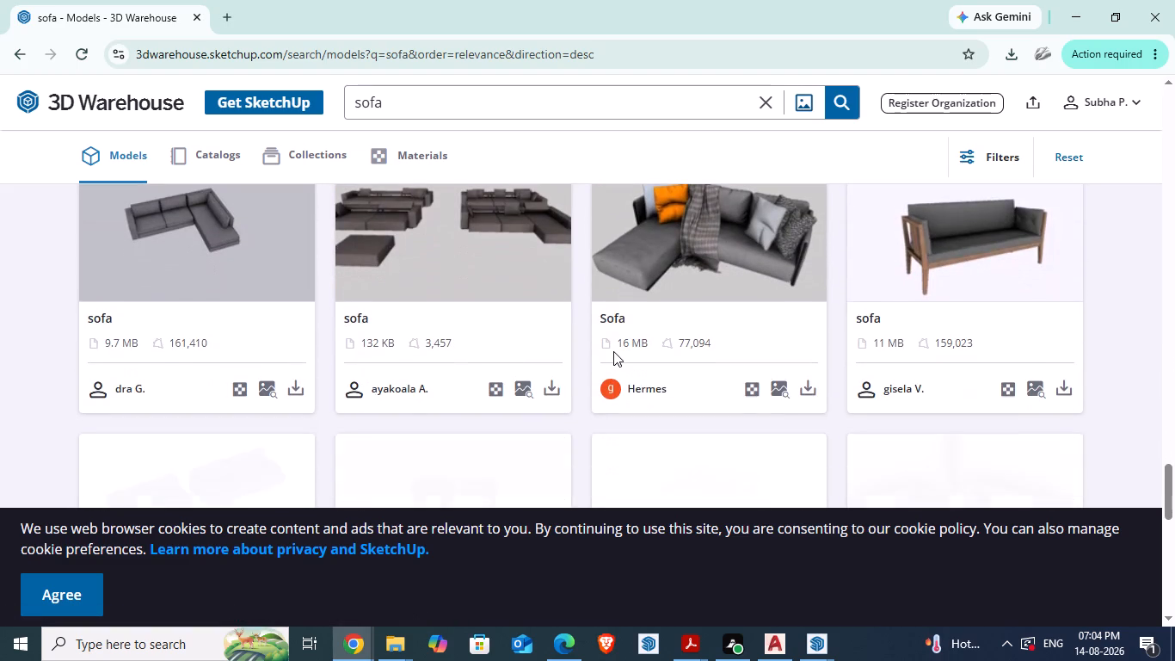
scroll(627, 355, "down", 3)
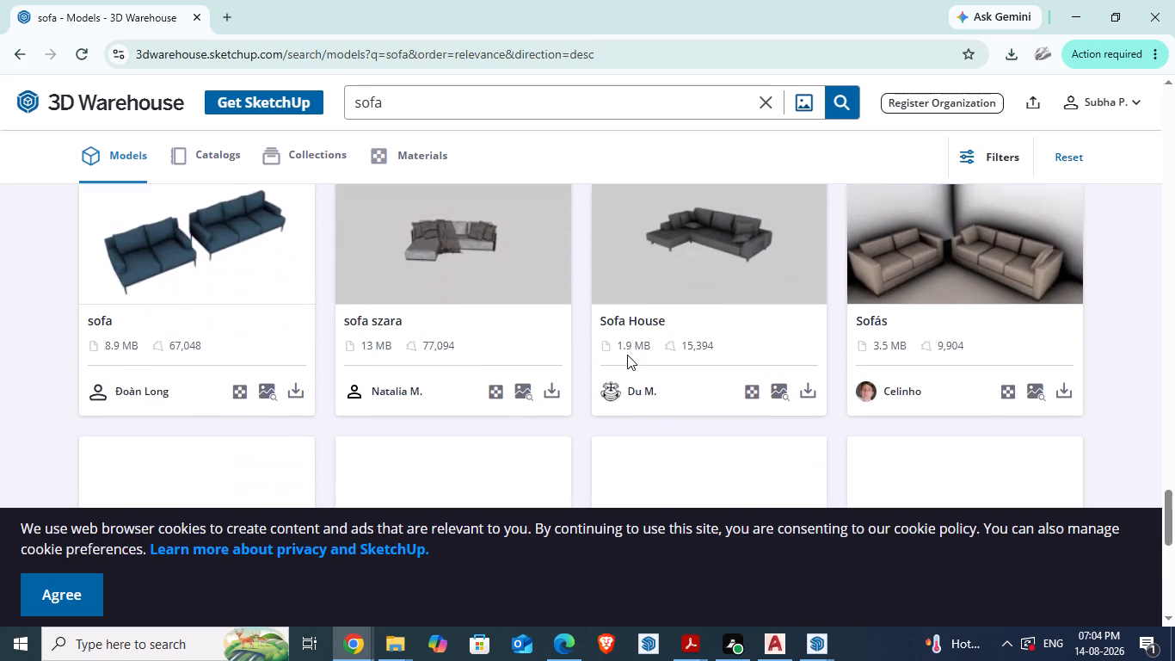
scroll(627, 355, "down", 2)
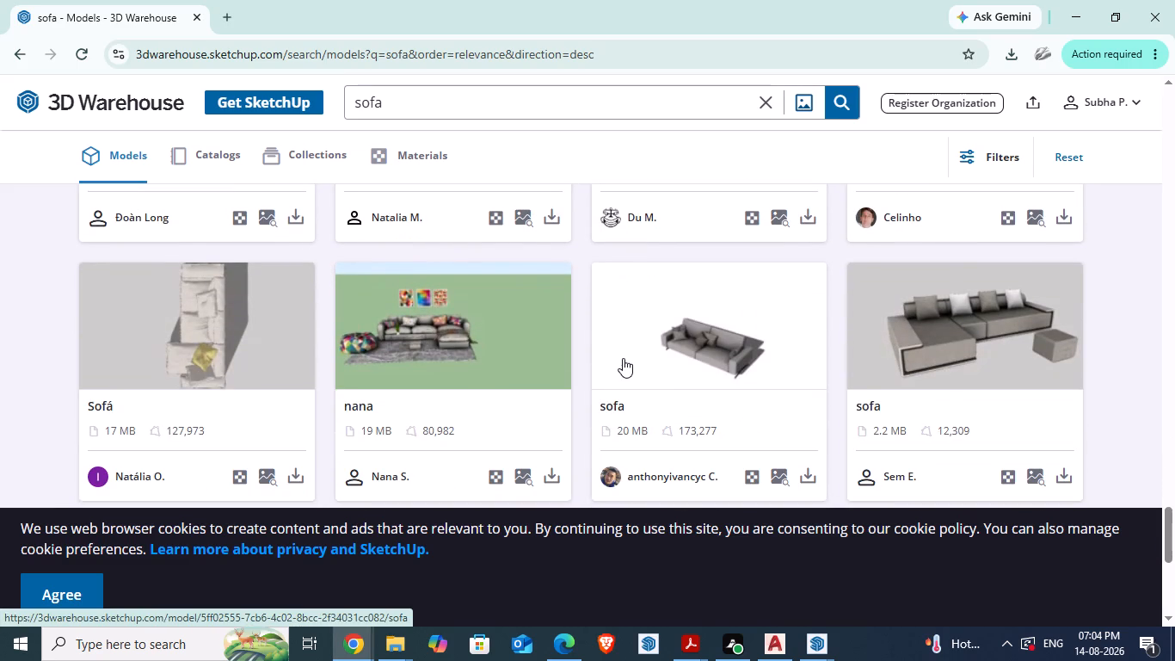
Download the 2.2 MB L-shaped sofa model with four pillows and a separate ottoman.
left_click(1066, 472)
left_click(972, 337)
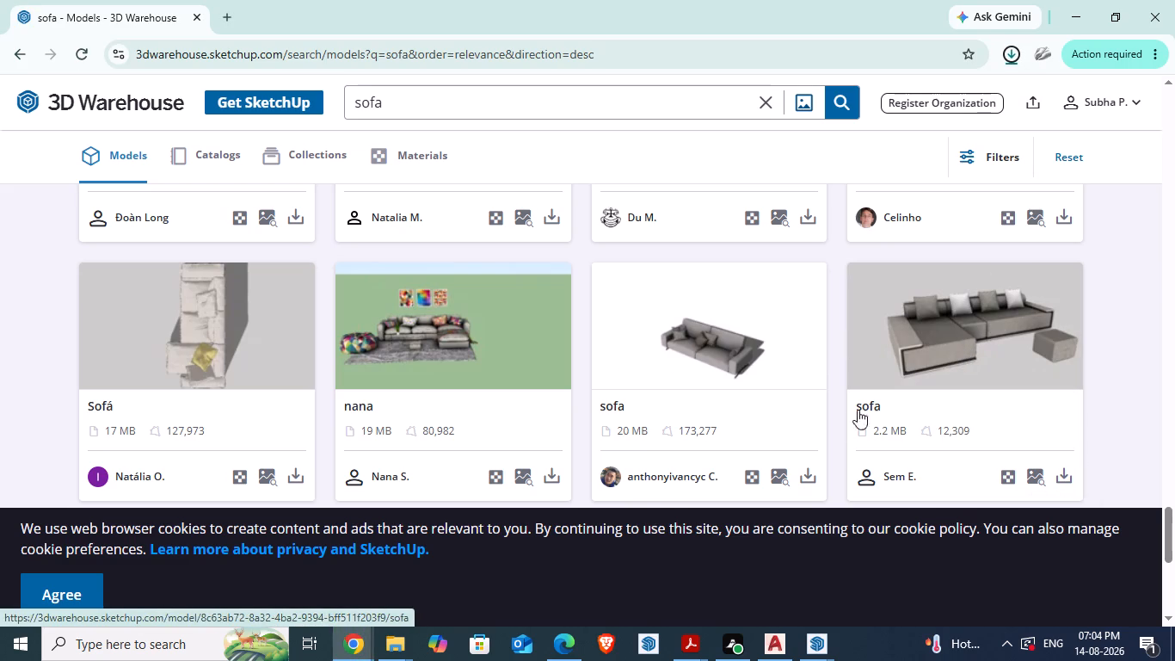
Switch to the SketchUp window holding the 6-seater dining table and open the downloaded sofa file 2222 there.
left_click(654, 639)
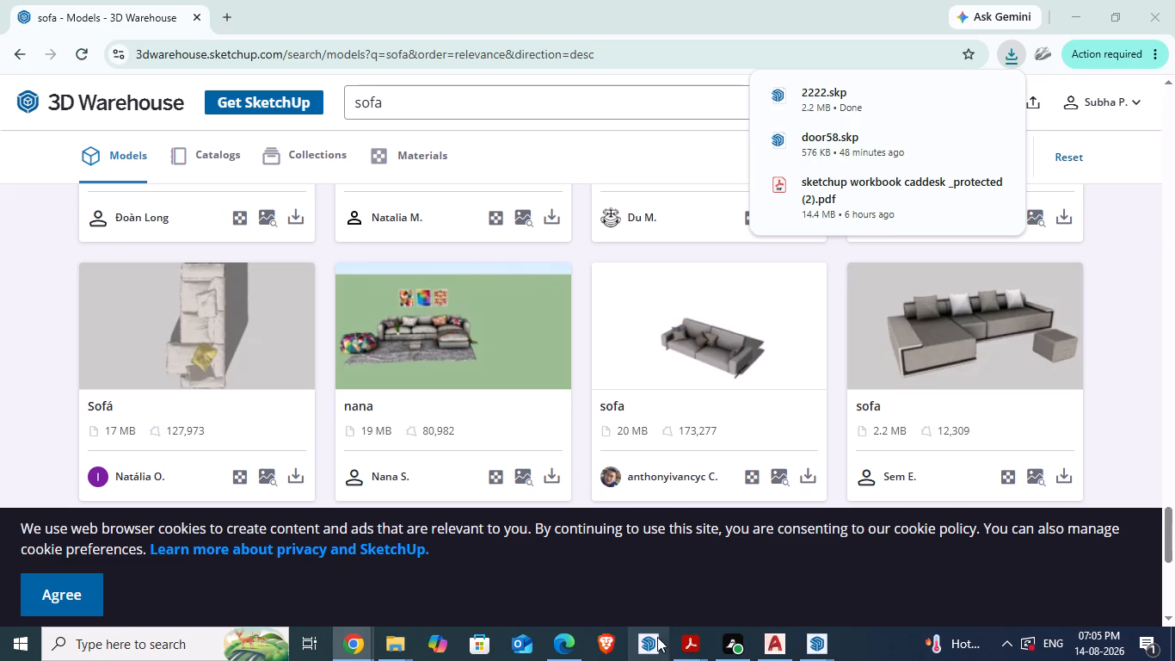
left_click(810, 639)
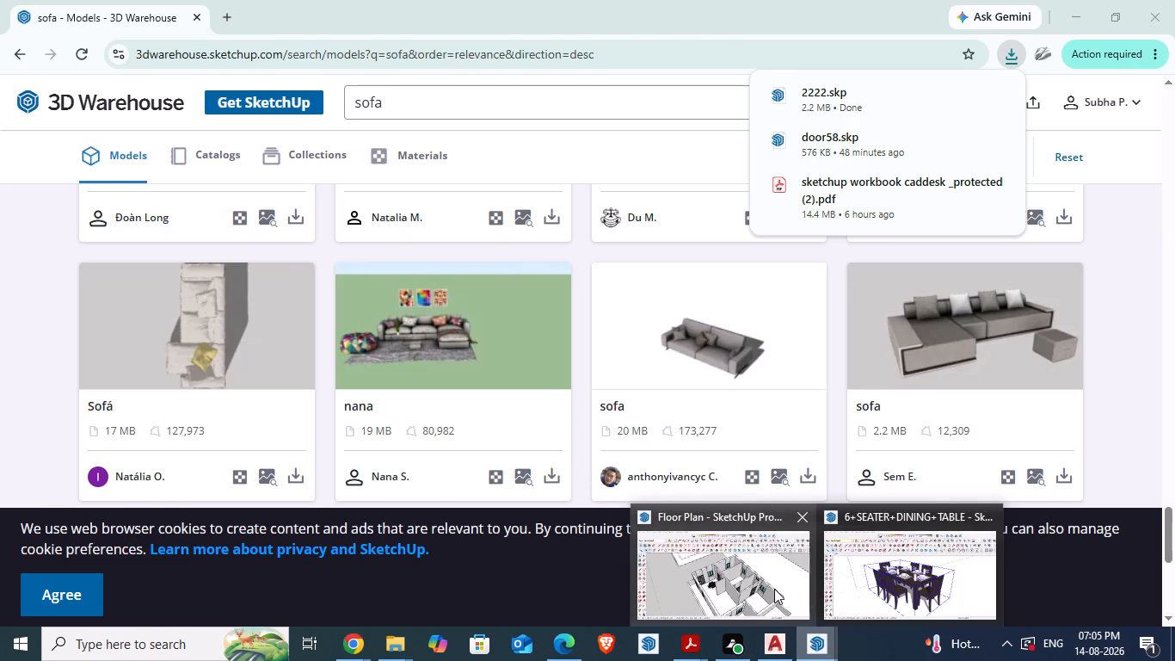
left_click(891, 572)
scroll(394, 375, "down", 9)
left_click(659, 522)
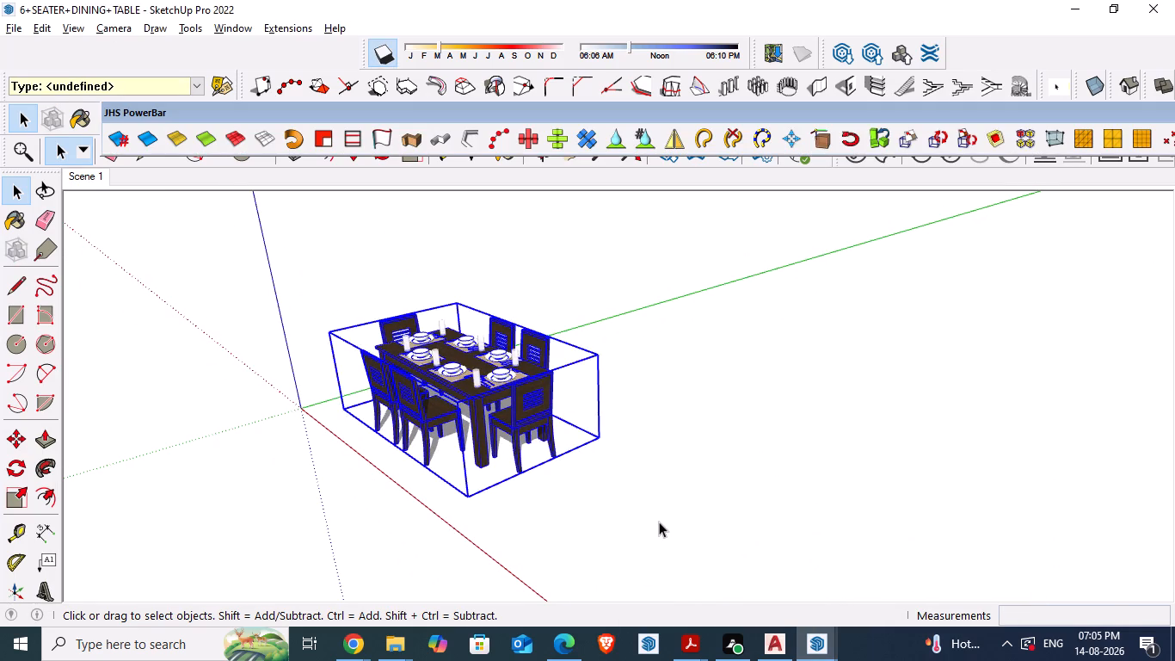
left_click(13, 28)
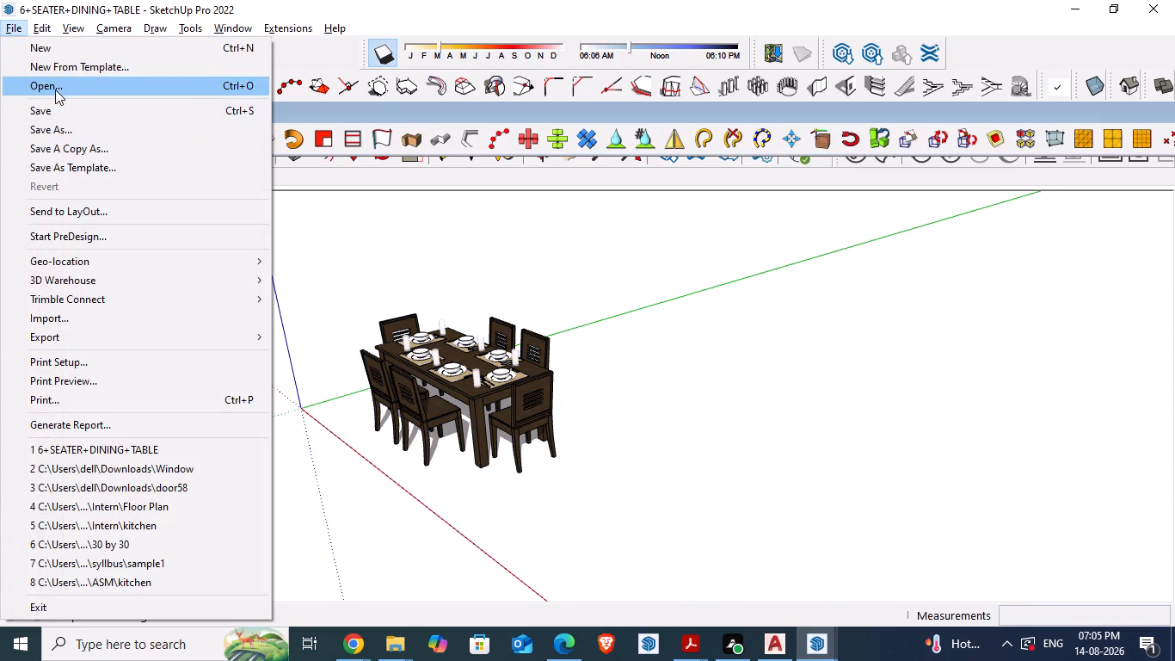
left_click(55, 90)
double_click(497, 233)
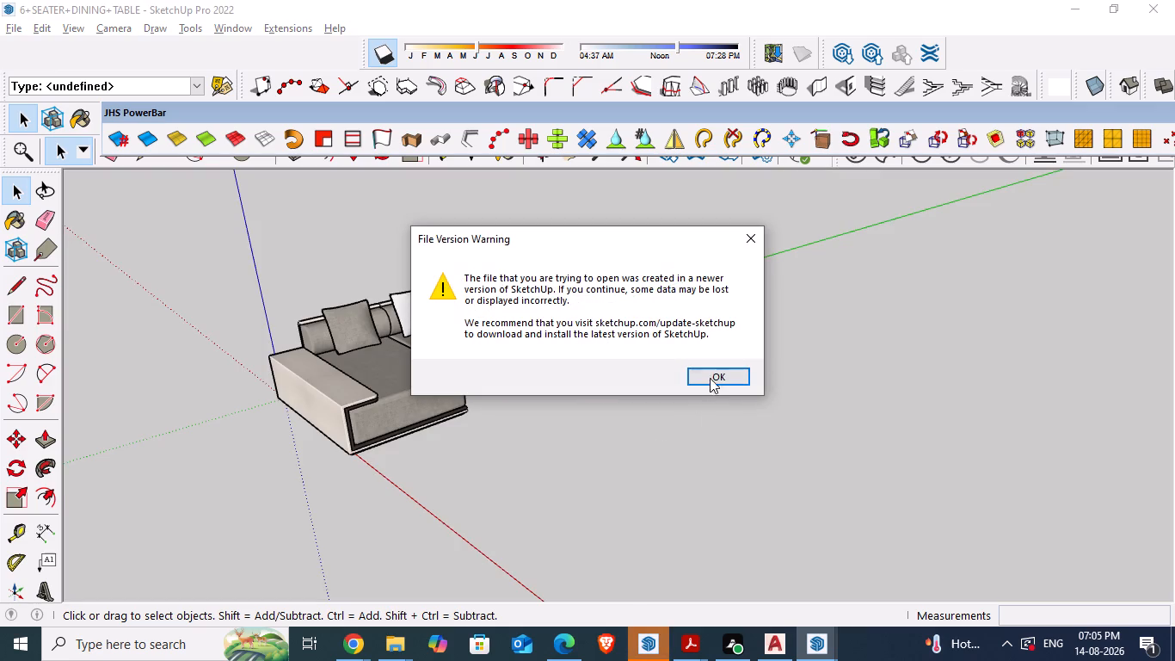
left_click(712, 375)
left_click(409, 338)
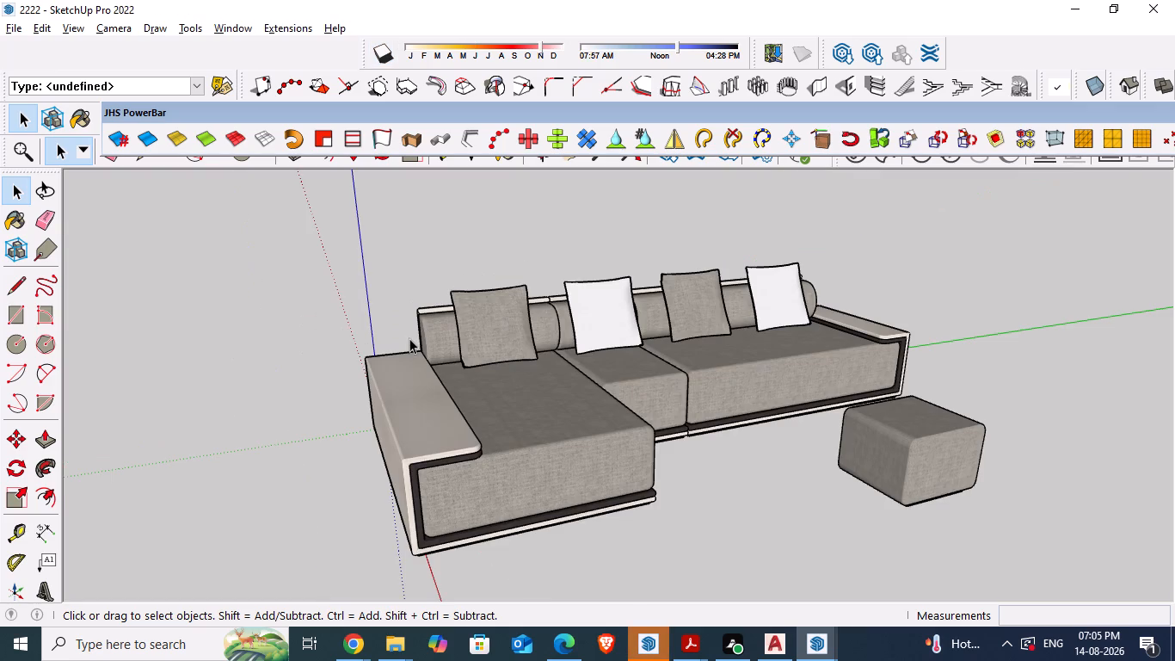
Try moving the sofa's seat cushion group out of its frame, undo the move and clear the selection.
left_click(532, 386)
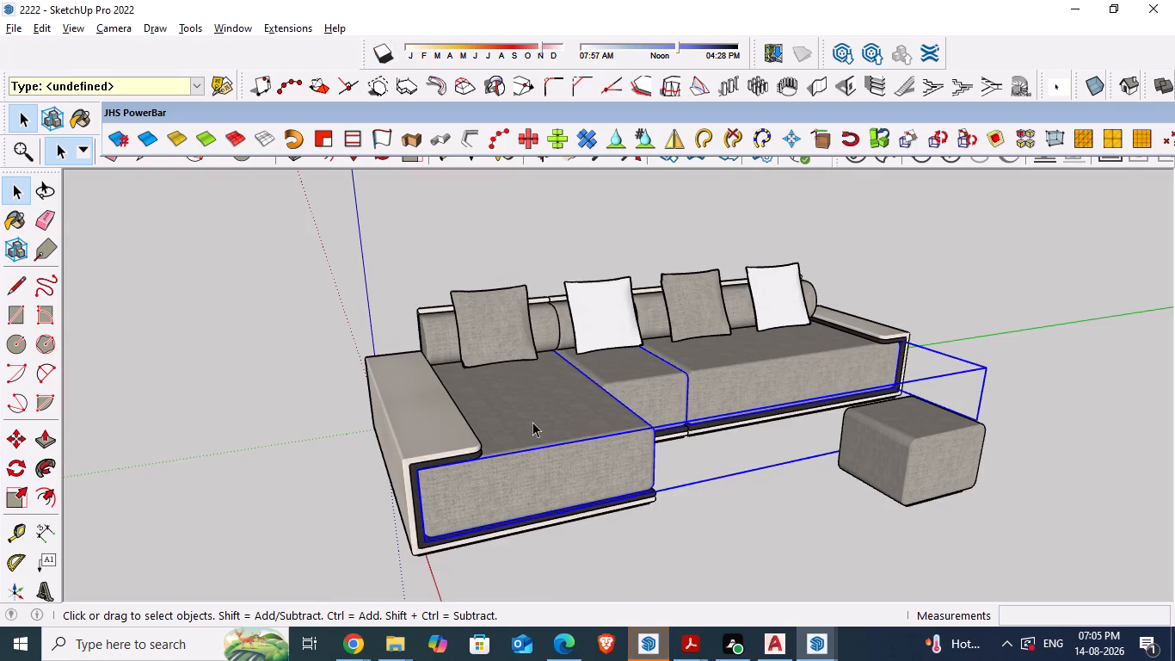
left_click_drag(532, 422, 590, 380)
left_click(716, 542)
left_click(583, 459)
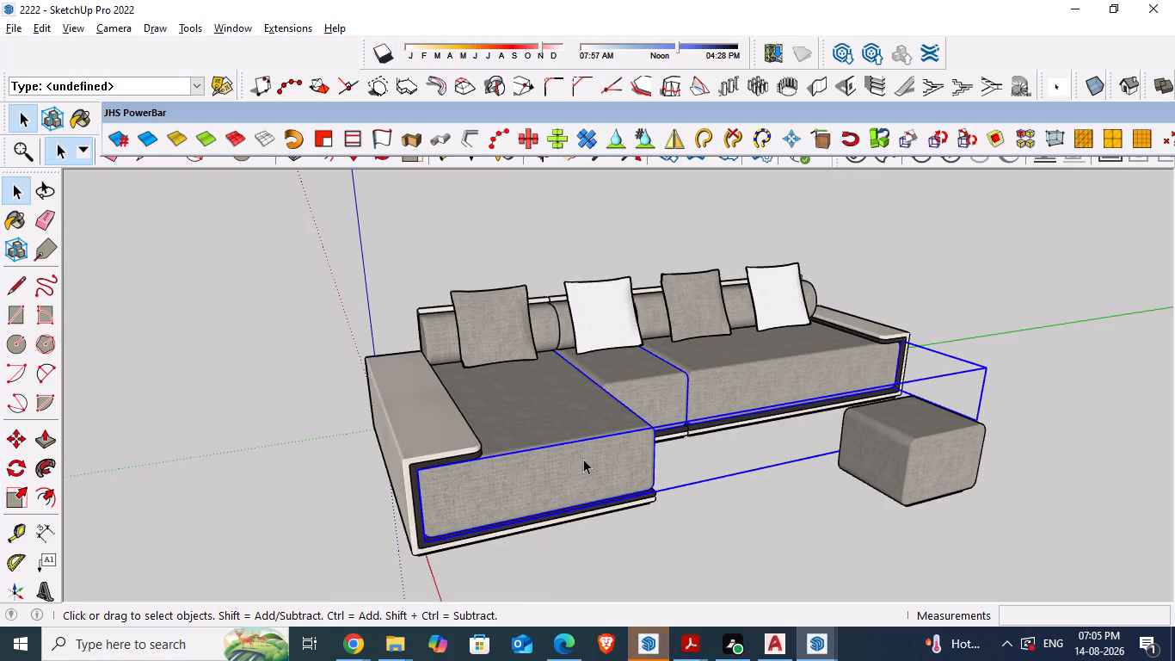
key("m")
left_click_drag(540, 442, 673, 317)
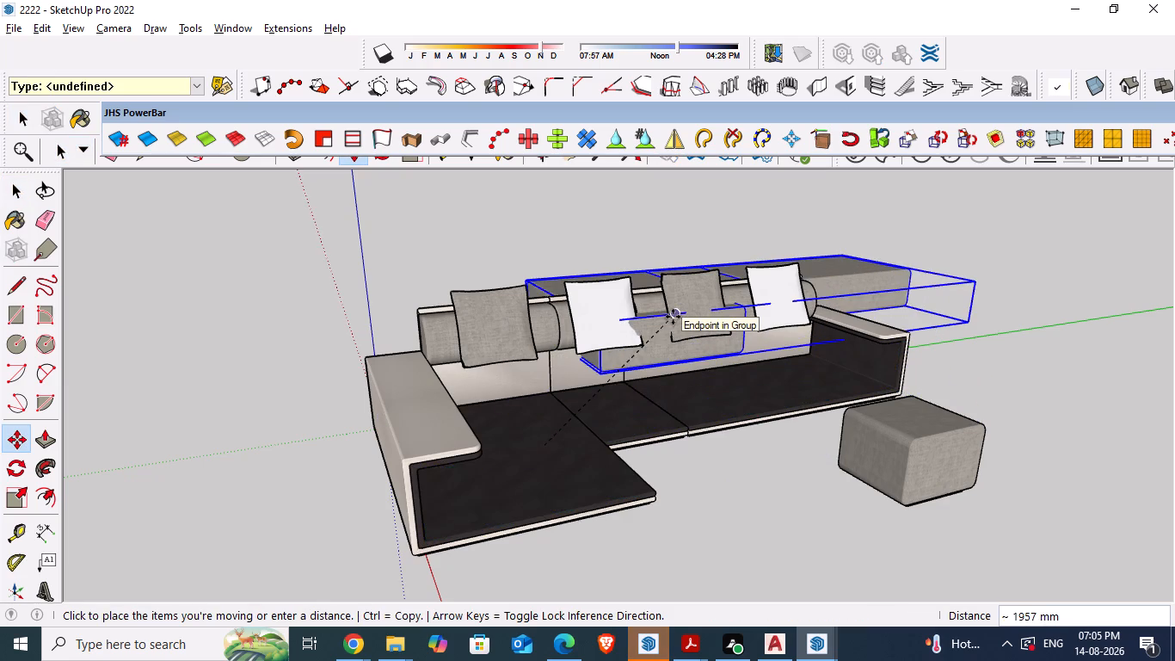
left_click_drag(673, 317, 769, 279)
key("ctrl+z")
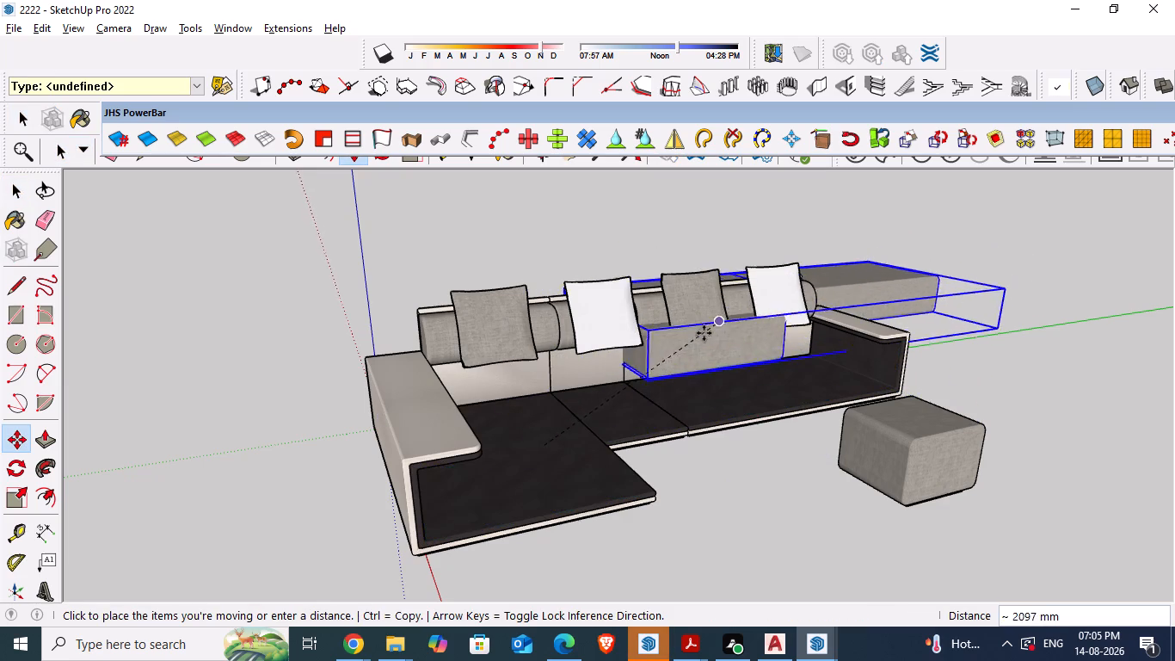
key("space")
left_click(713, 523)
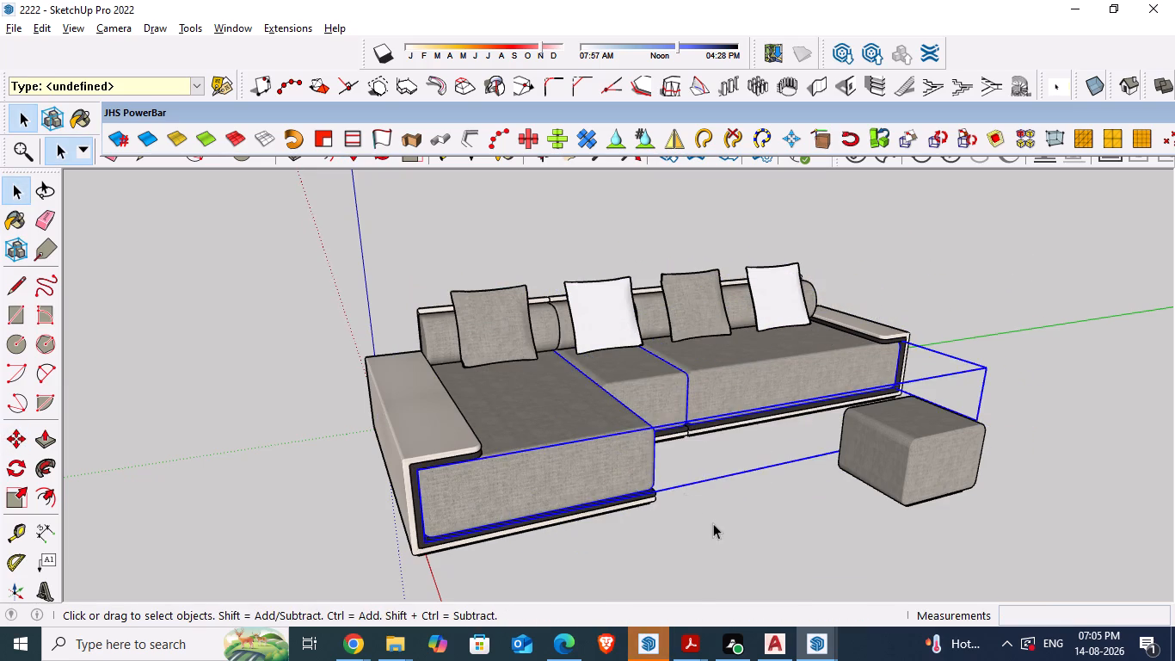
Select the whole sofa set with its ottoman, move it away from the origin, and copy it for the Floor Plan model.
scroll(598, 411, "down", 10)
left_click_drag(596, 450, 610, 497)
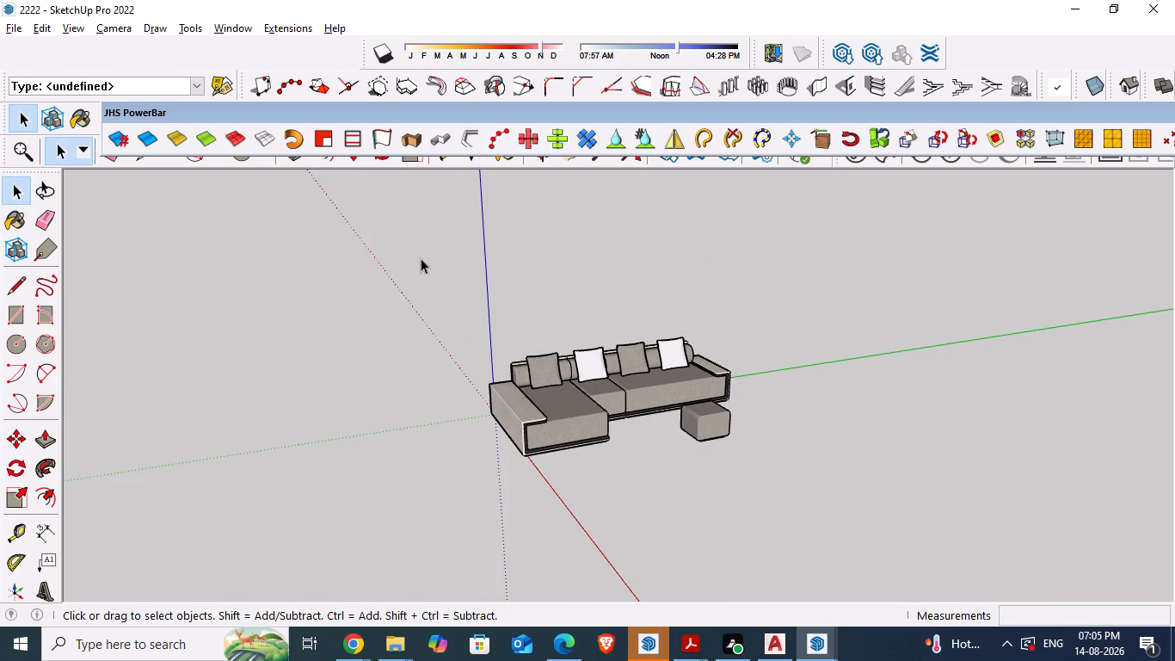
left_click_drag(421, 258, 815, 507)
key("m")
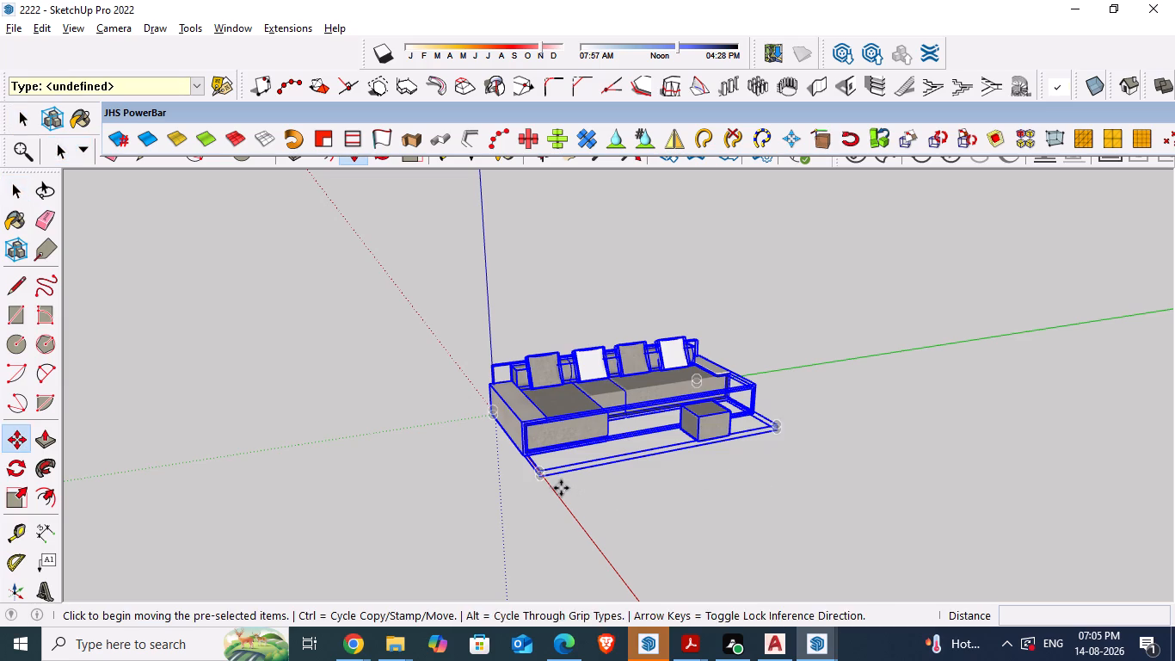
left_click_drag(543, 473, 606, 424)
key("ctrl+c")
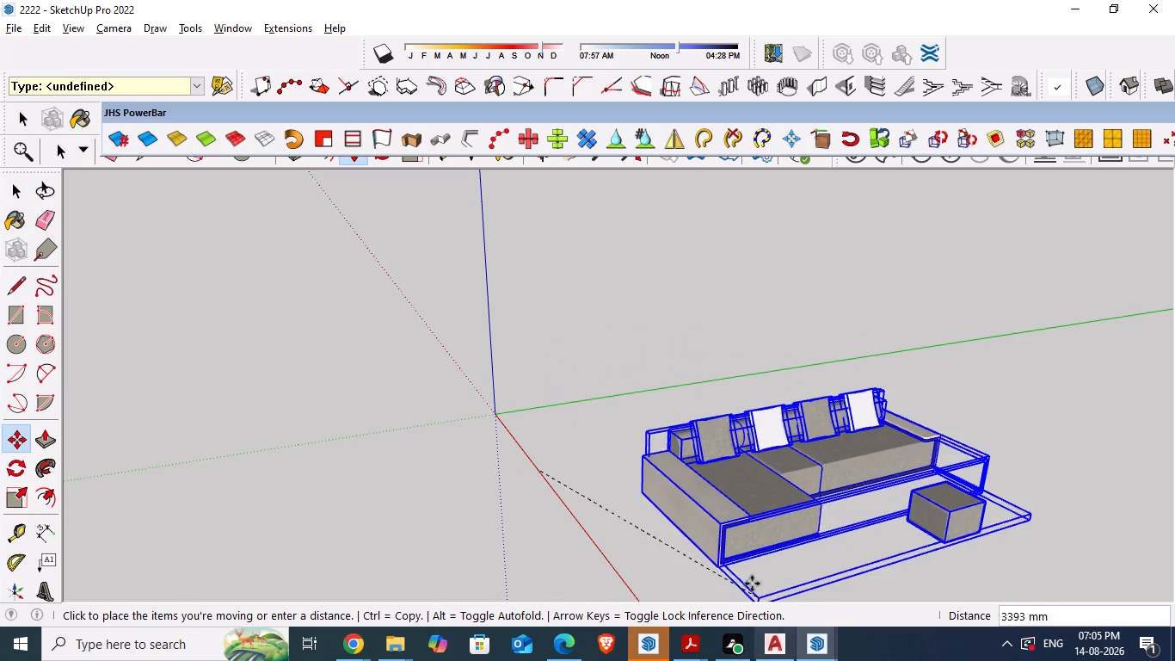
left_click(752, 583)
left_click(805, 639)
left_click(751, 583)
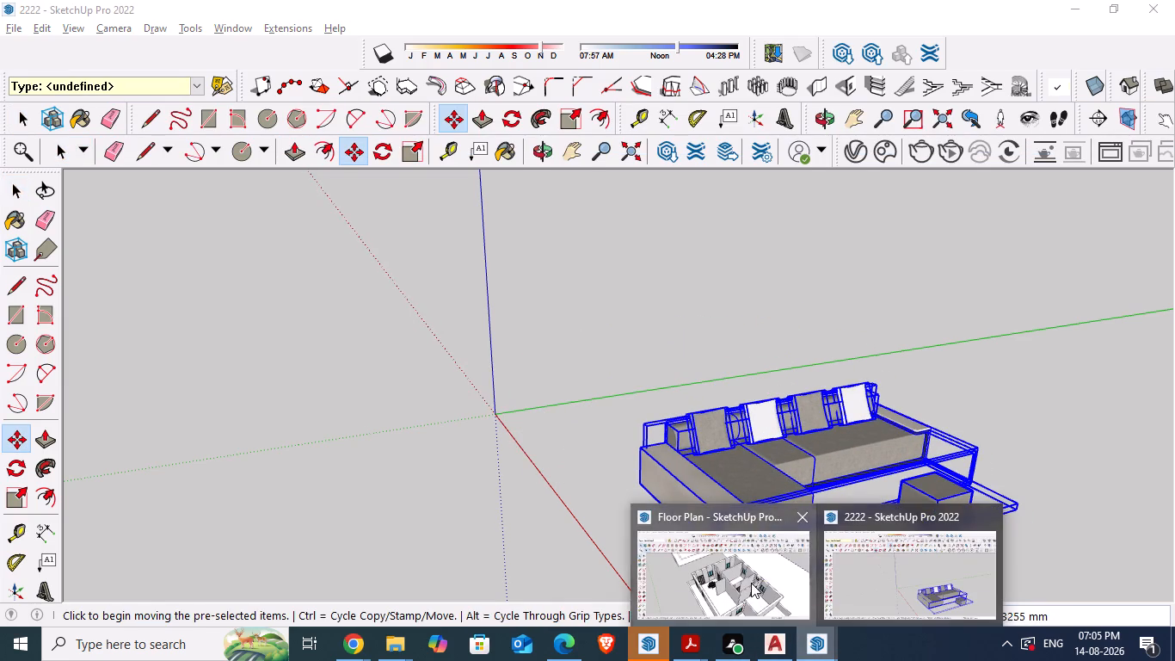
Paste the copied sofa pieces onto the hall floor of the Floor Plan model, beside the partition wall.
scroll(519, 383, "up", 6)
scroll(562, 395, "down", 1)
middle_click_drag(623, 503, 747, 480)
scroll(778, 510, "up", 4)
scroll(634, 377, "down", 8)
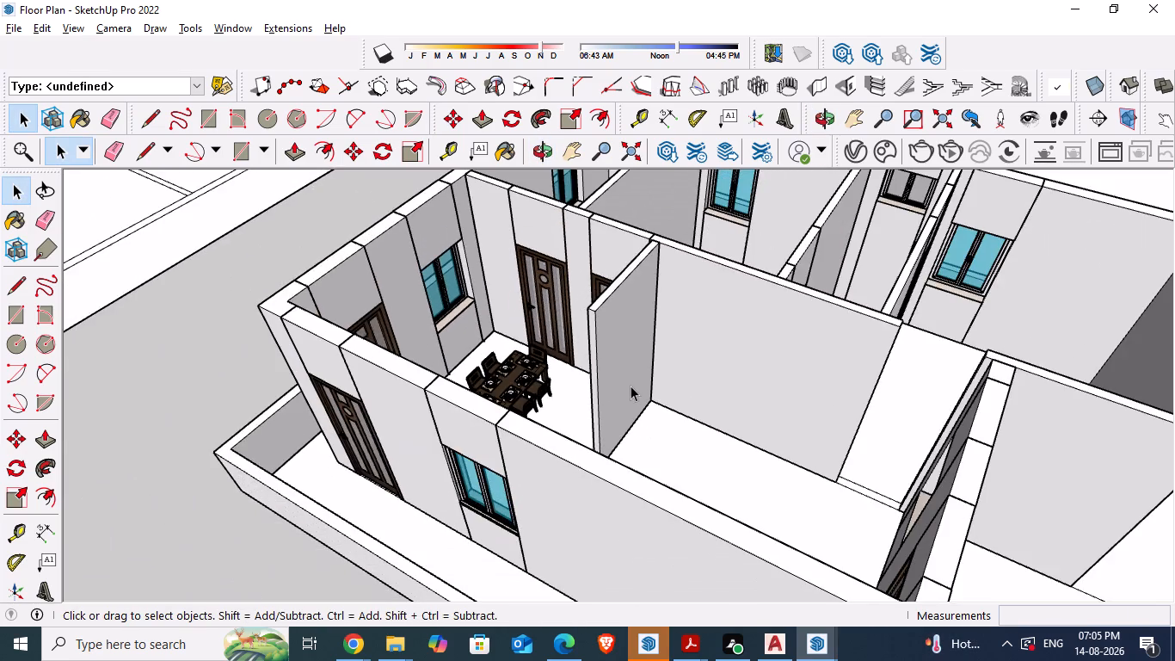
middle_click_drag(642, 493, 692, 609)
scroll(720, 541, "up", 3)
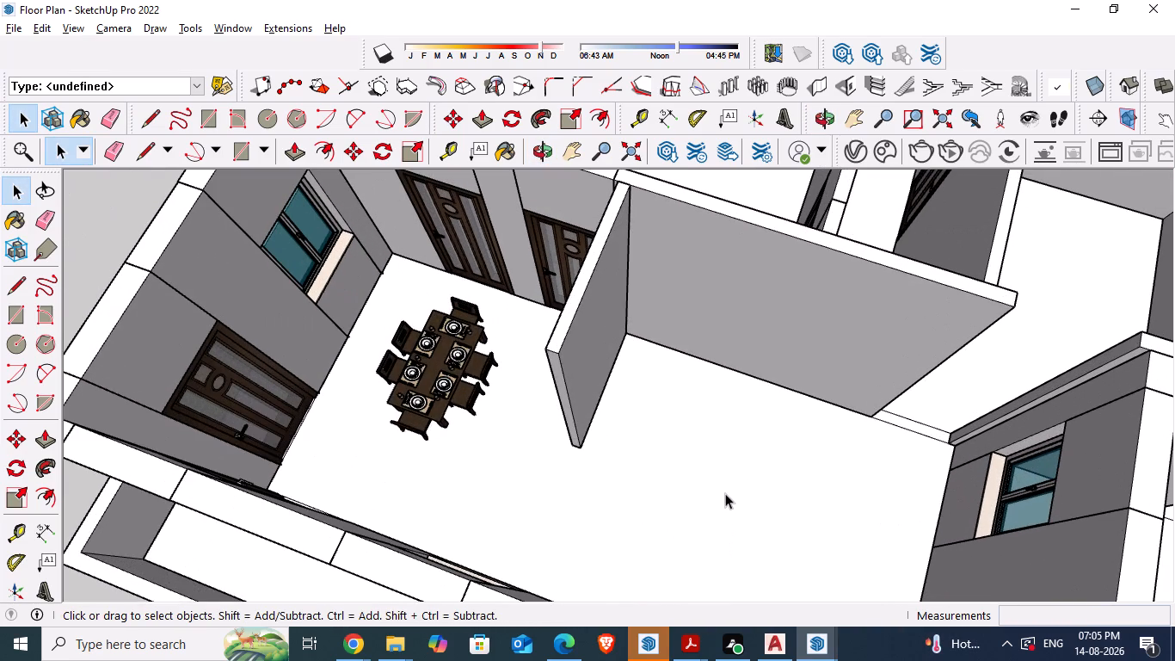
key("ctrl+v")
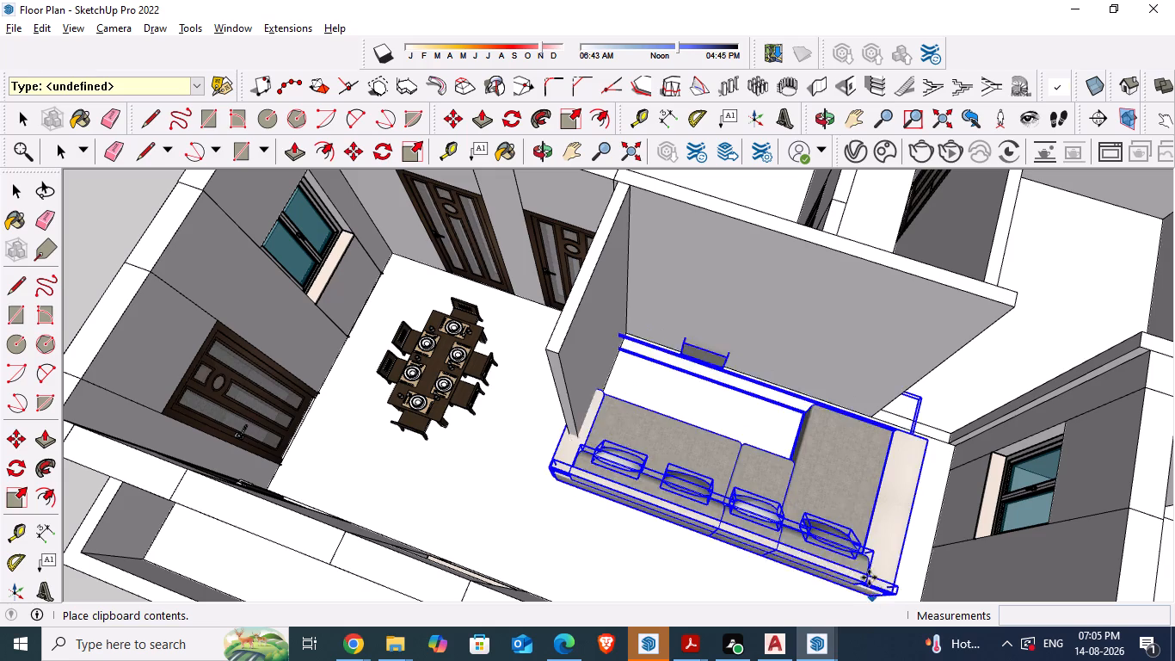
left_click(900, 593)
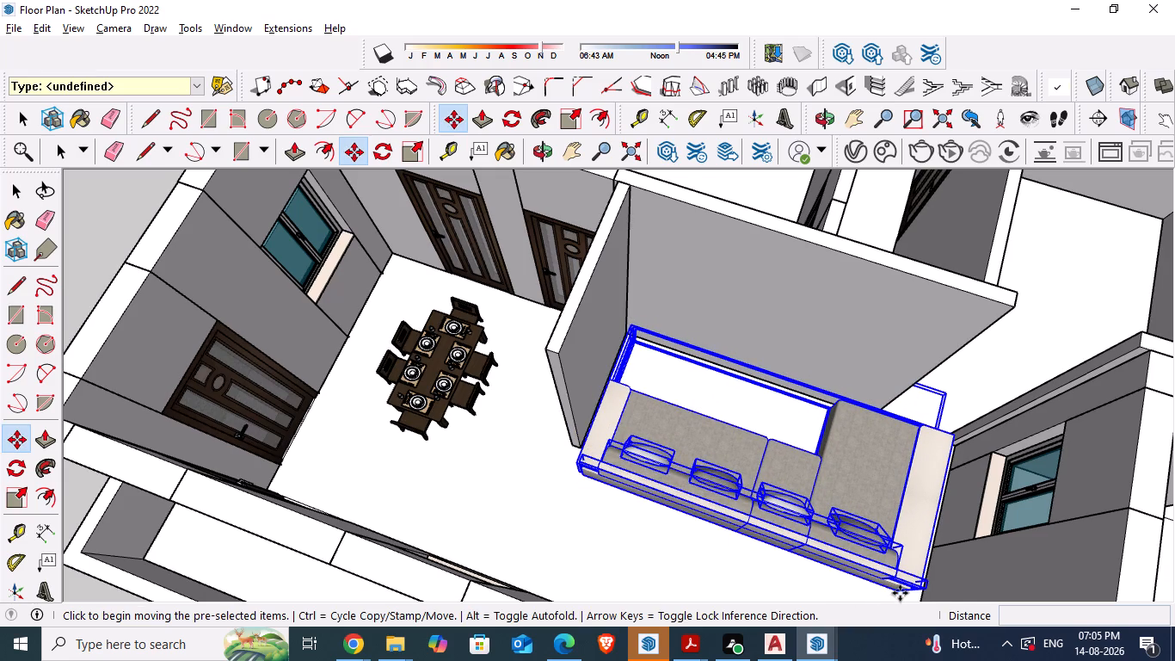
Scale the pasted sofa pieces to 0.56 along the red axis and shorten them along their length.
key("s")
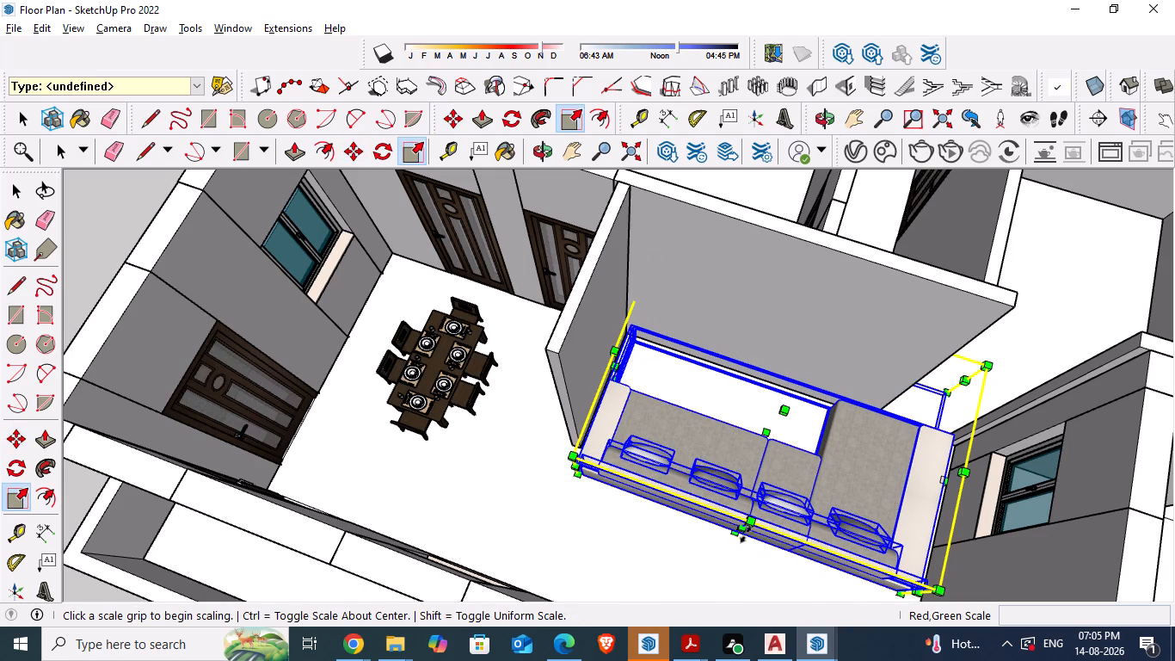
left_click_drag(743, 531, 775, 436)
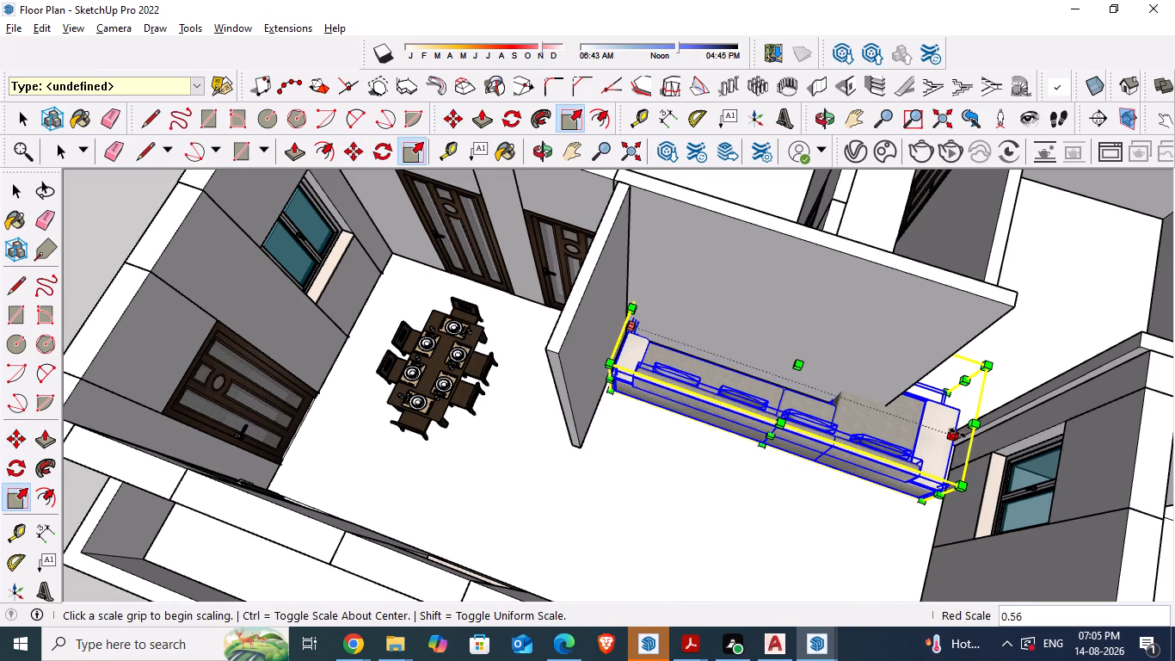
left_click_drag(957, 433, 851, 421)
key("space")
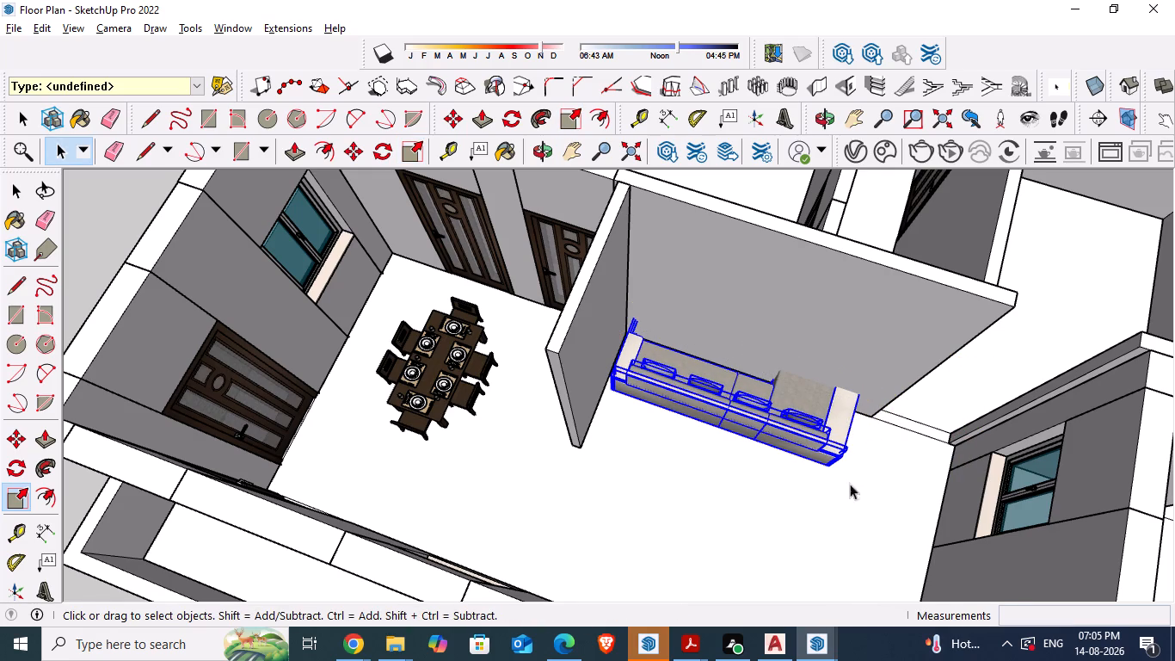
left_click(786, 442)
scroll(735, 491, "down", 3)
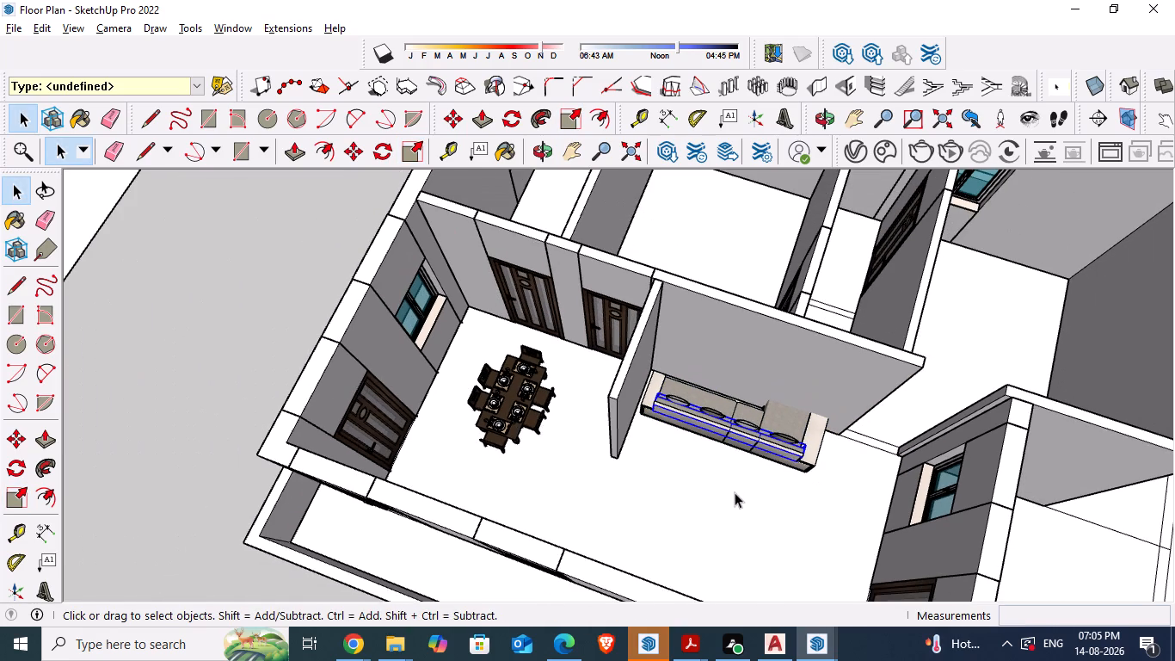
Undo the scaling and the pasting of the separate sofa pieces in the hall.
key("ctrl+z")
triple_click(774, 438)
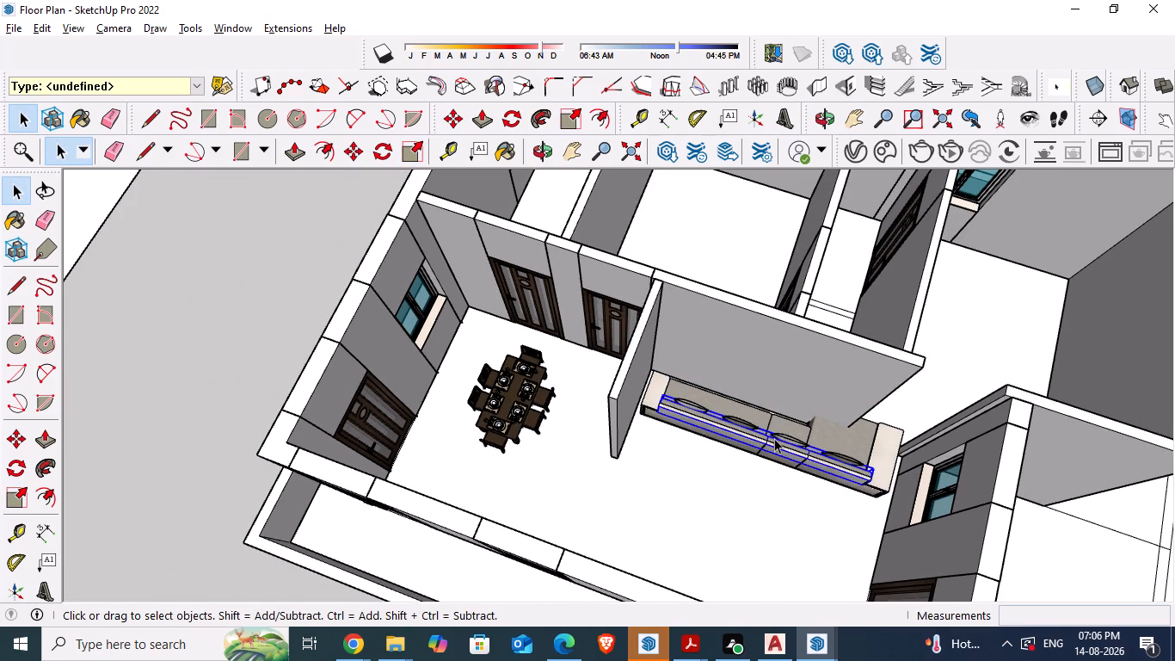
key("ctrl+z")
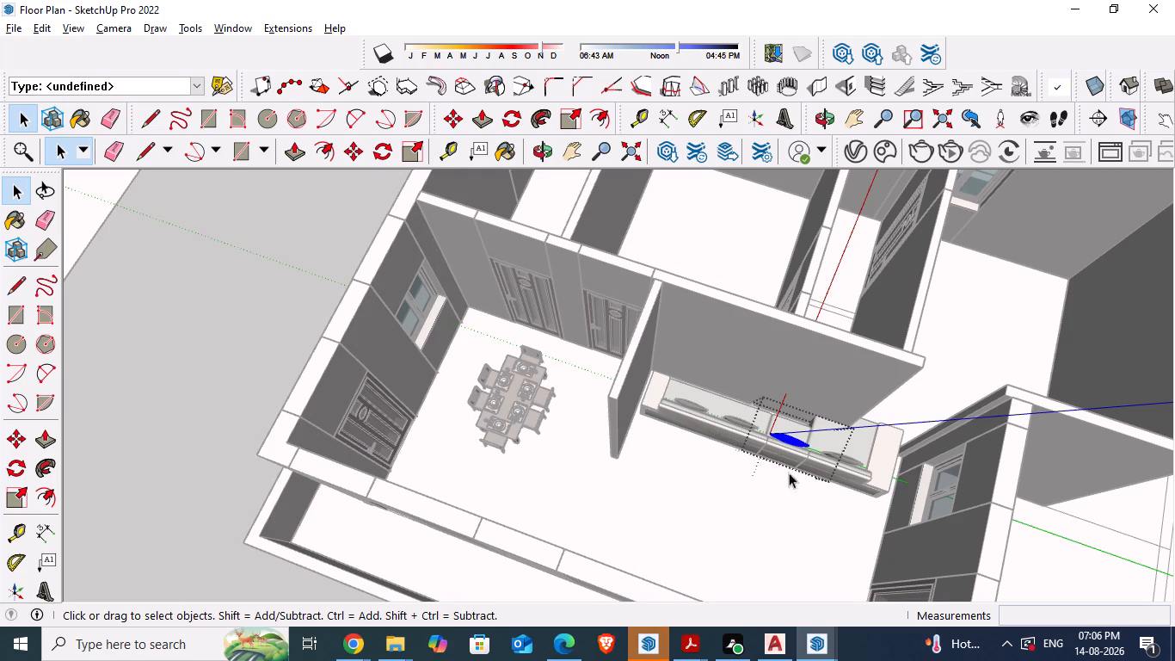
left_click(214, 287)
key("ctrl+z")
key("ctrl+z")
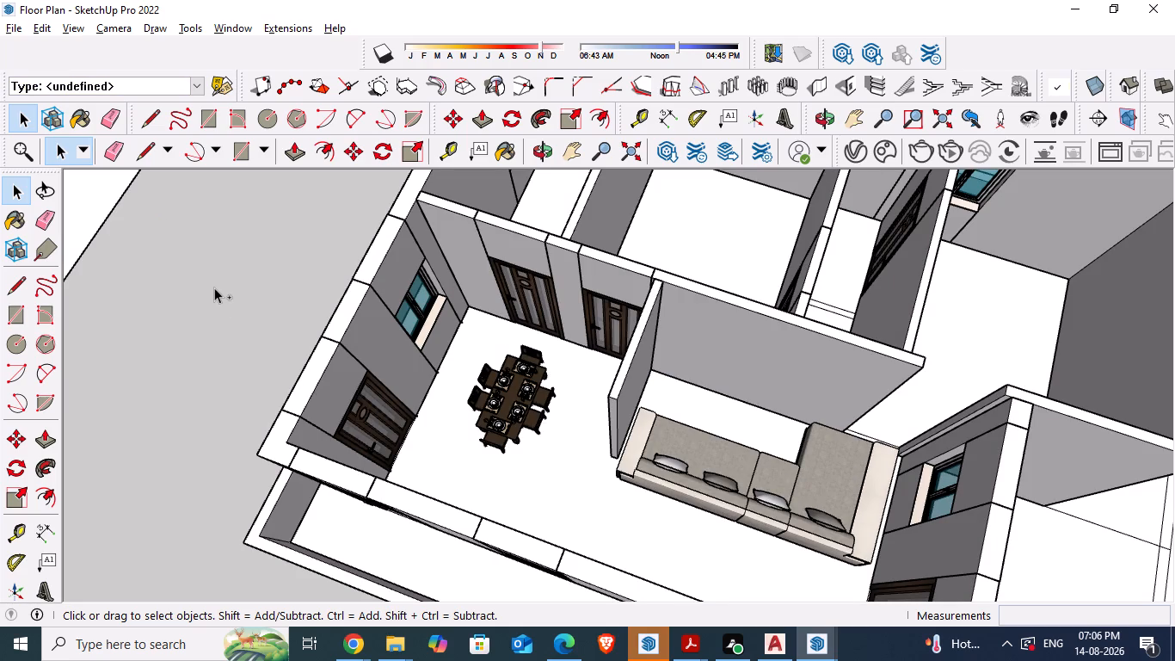
Return to the 2222 sofa file, shift the whole sofa set back toward the origin and clear the selection.
scroll(231, 236, "down", 3)
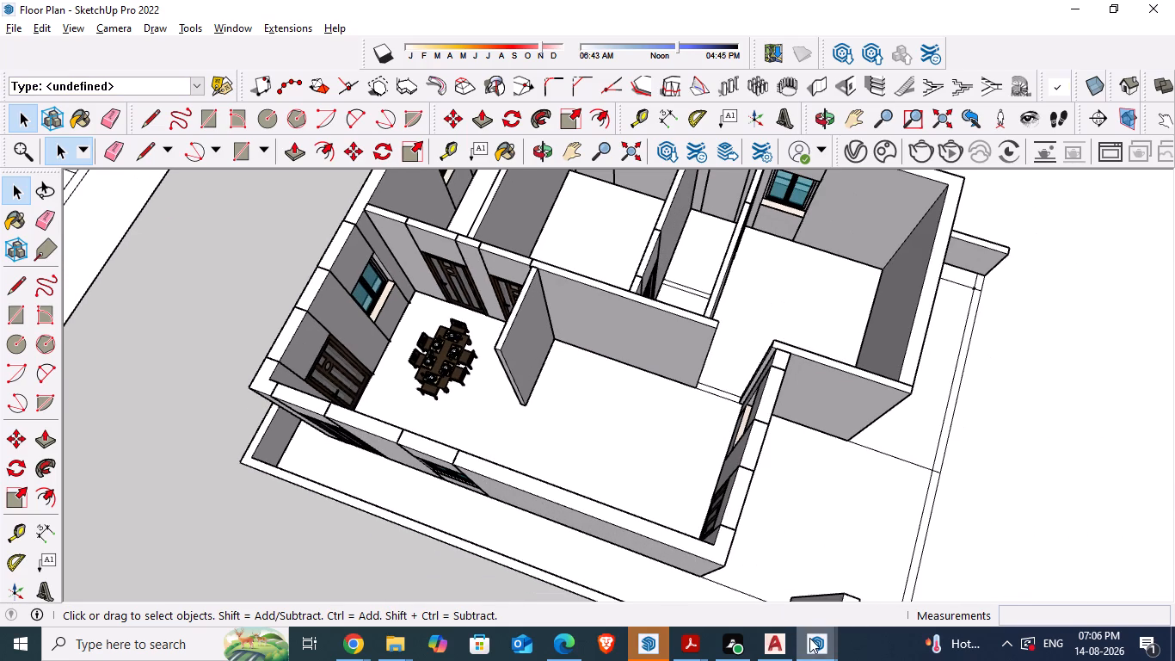
left_click(809, 638)
left_click(874, 584)
scroll(760, 472, "up", 2)
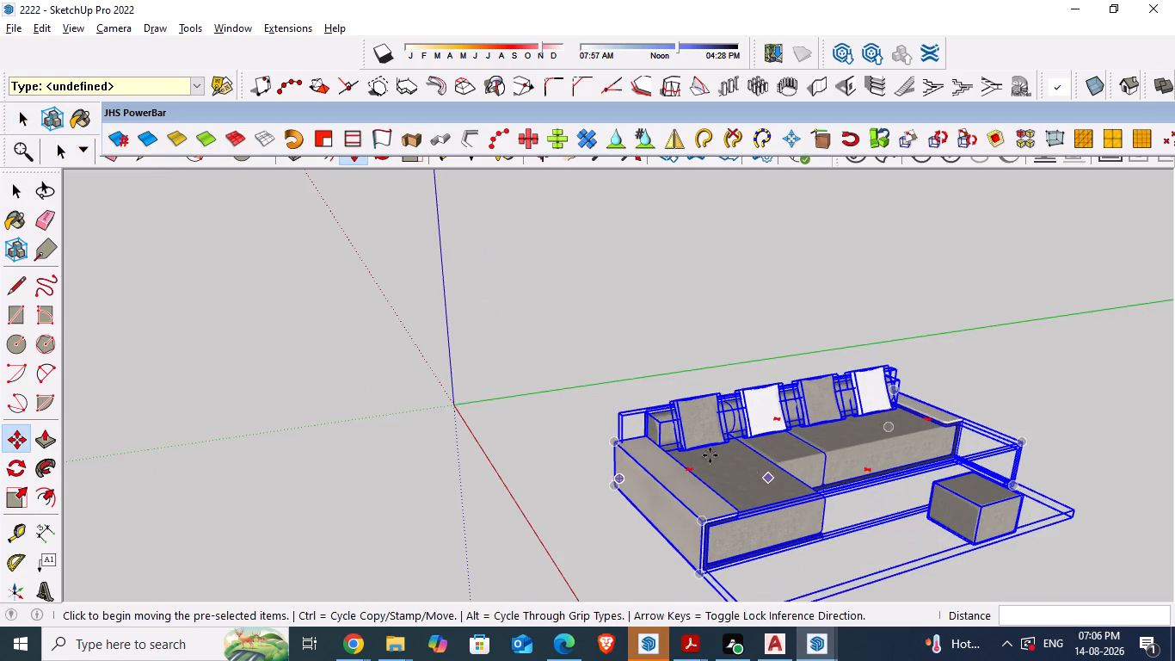
scroll(660, 427, "down", 2)
left_click(760, 468)
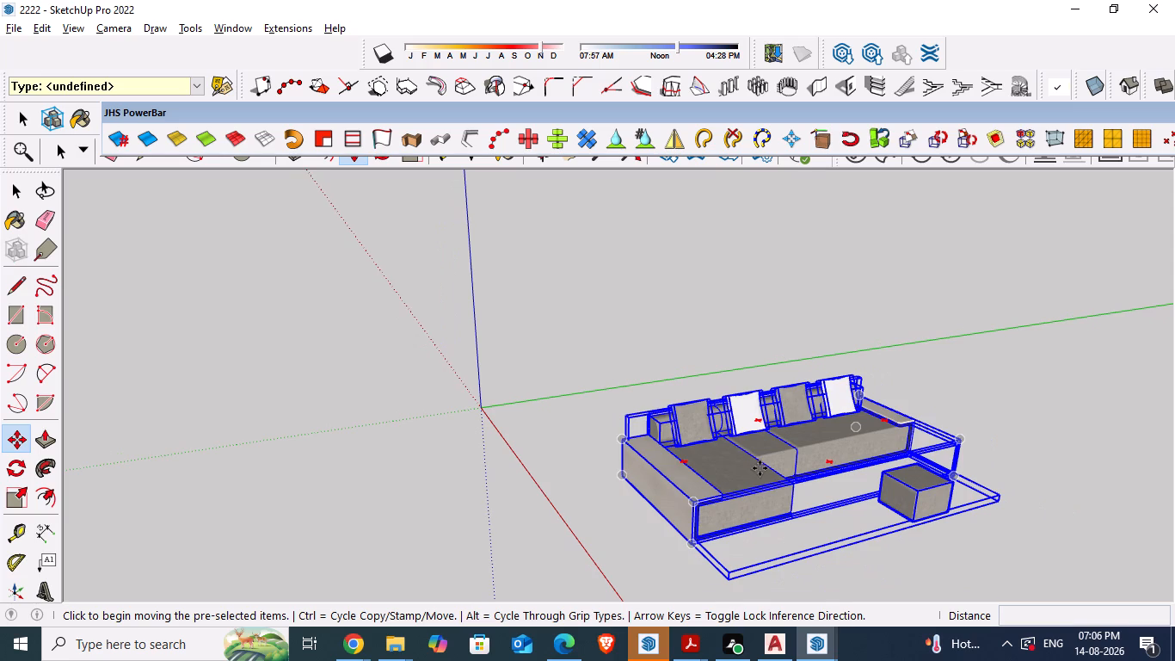
right_click(760, 468)
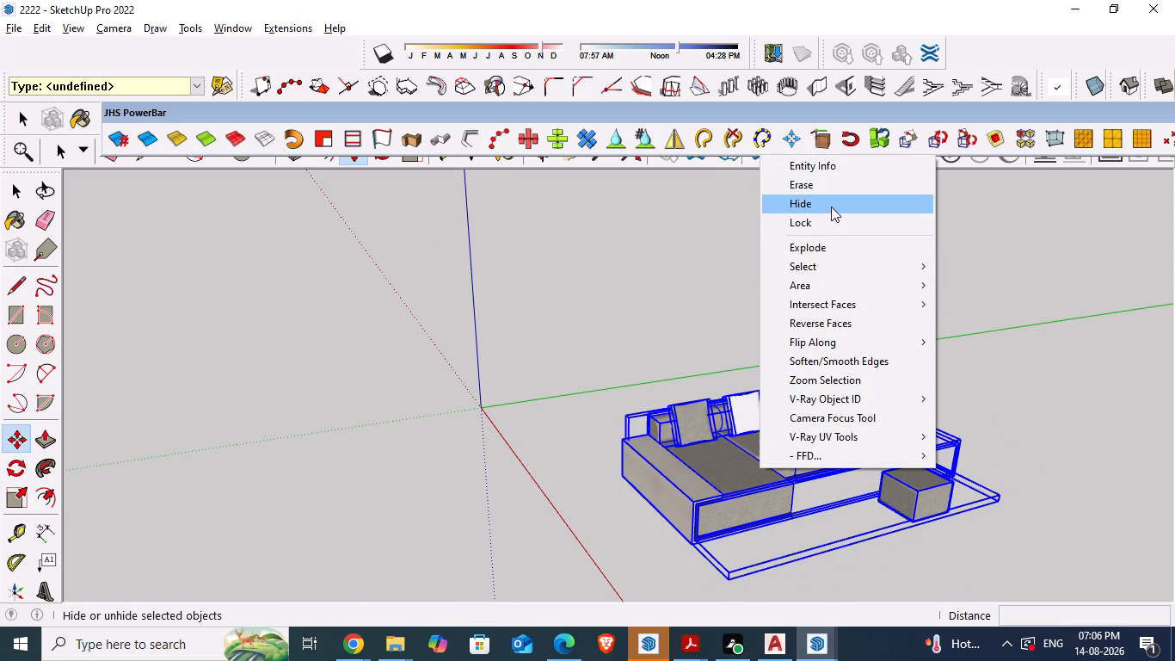
left_click(540, 421)
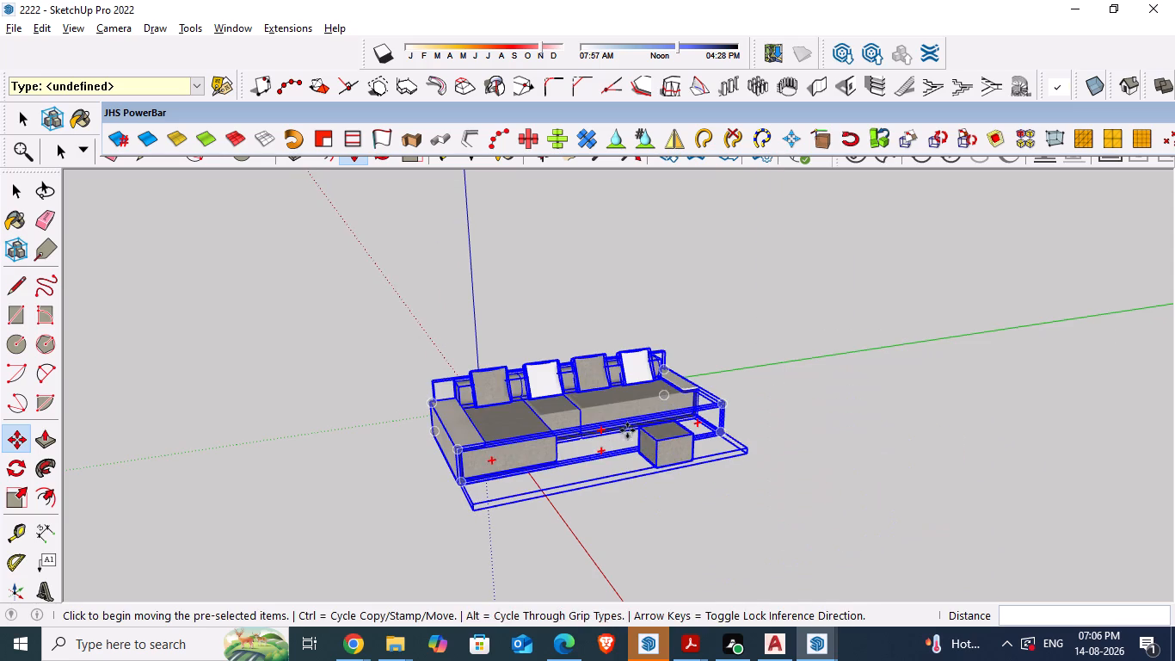
key("space")
double_click(831, 446)
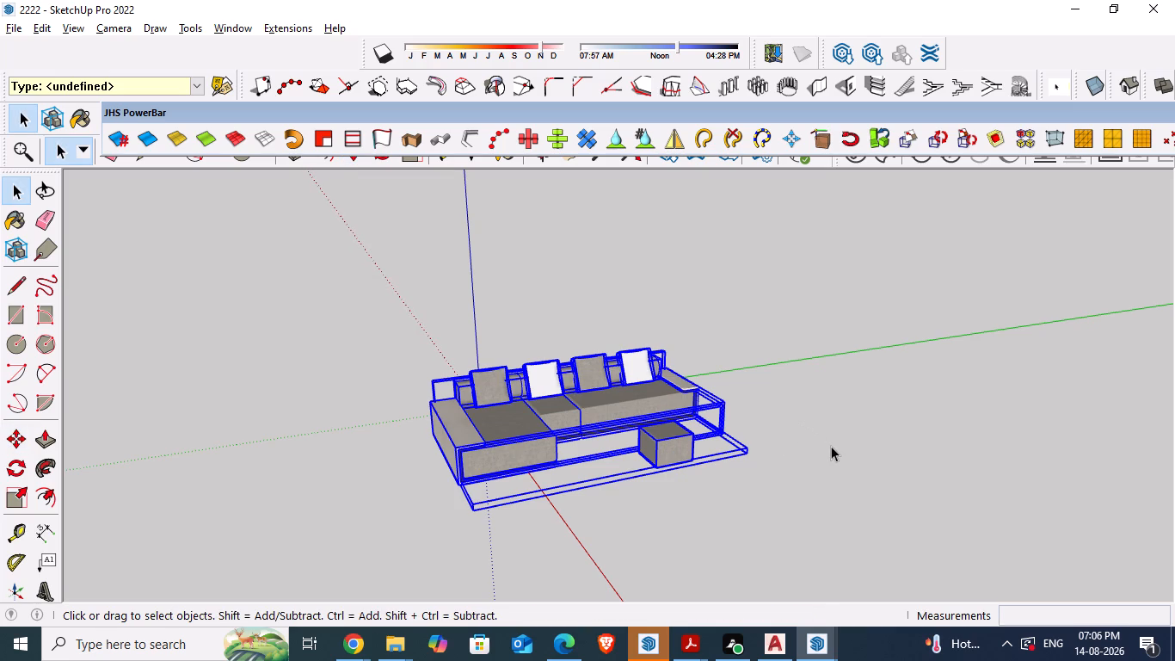
left_click(476, 418)
double_click(774, 484)
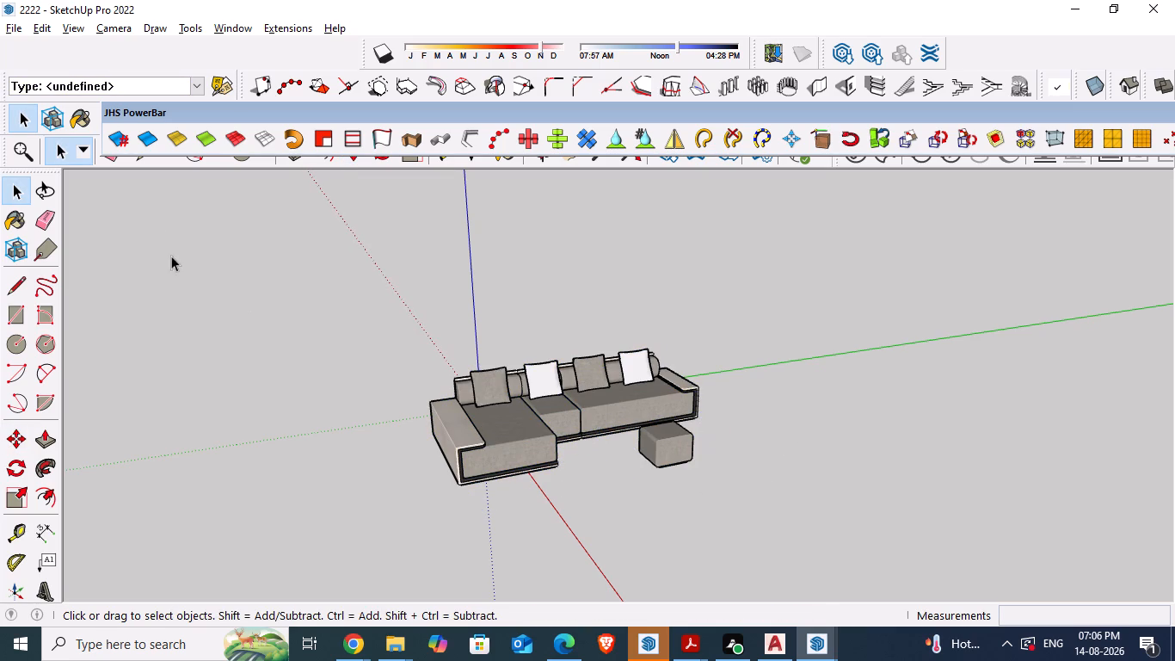
Move the whole sofa set with its ottoman about 2170 mm away from the origin and deselect it.
left_click_drag(182, 239, 784, 537)
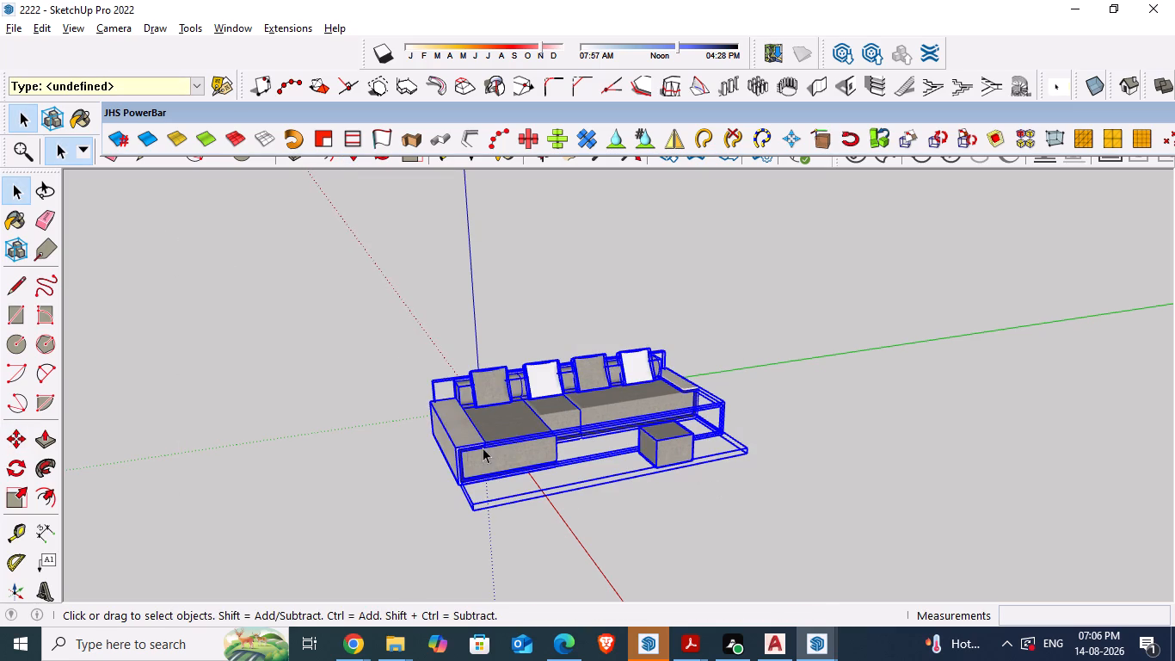
key("m")
left_click_drag(508, 467, 688, 468)
left_click(688, 468)
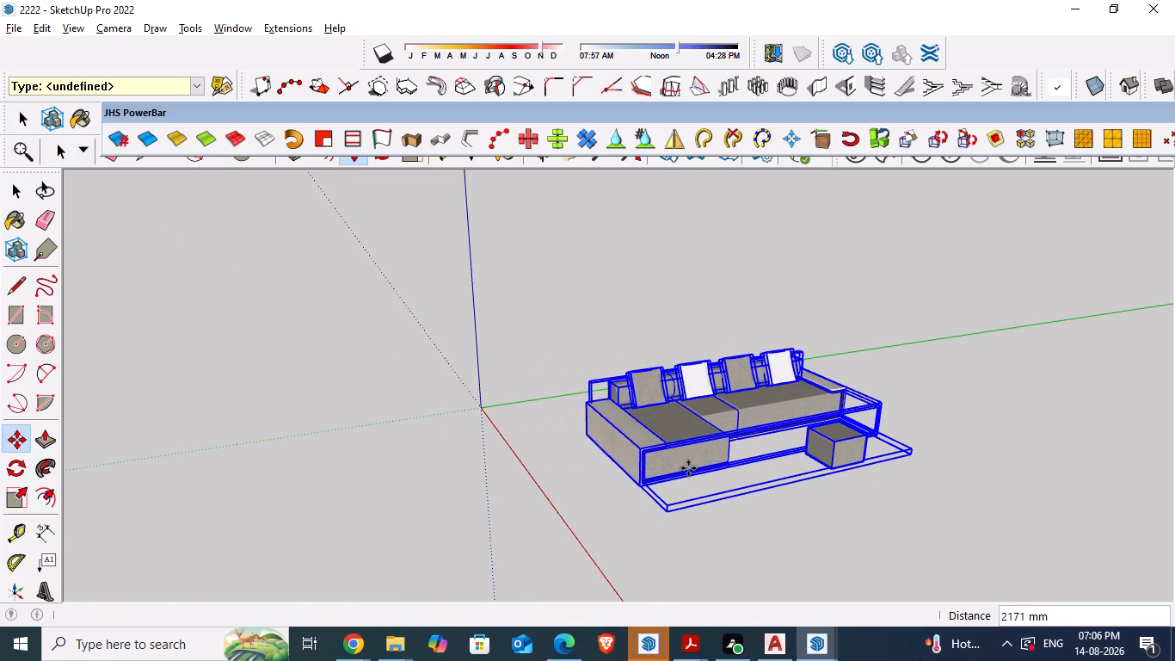
key("space")
left_click(779, 547)
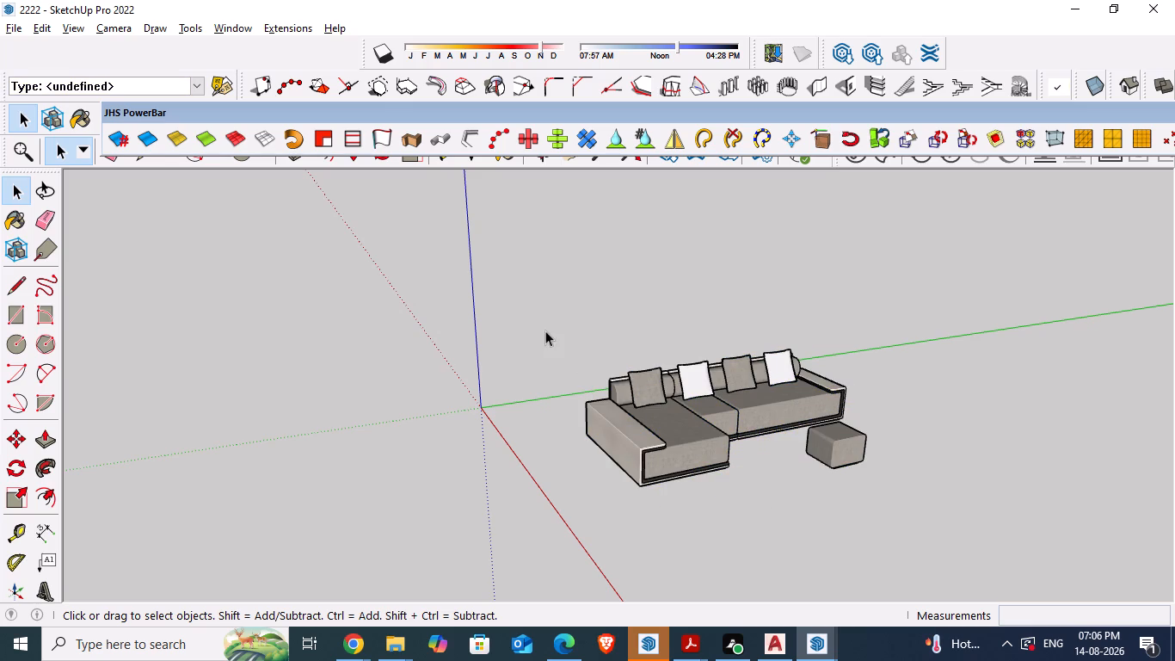
Make one component named sofaa from all the sofa pieces, including the pillows and ottoman.
left_click_drag(543, 323, 913, 538)
right_click(723, 447)
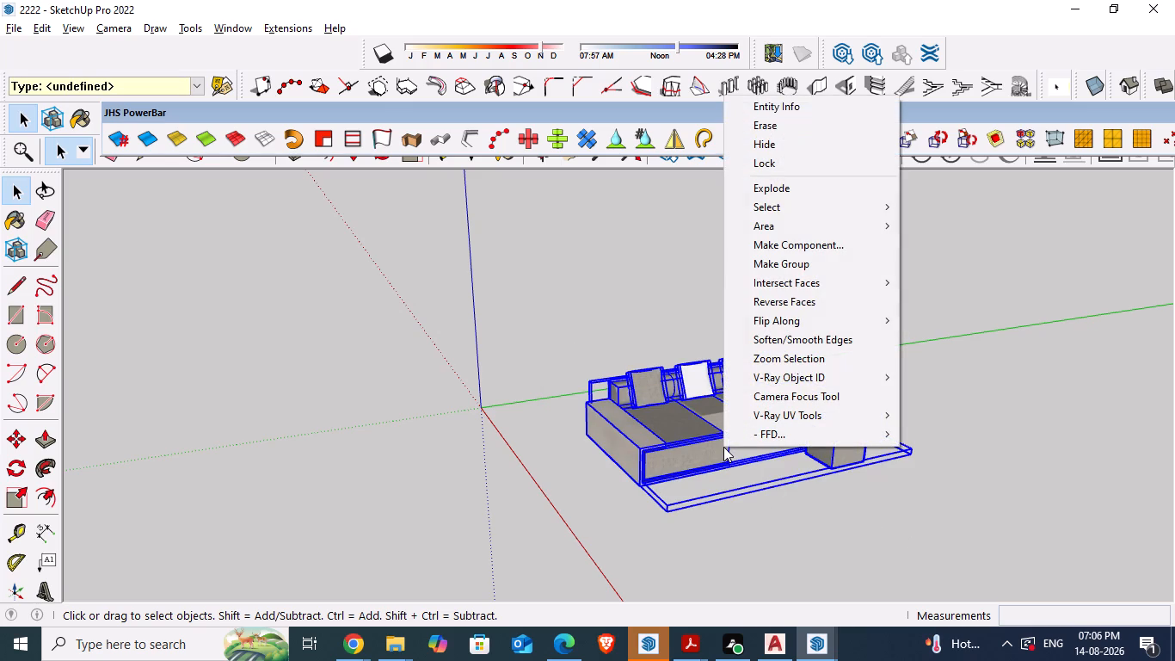
left_click(773, 243)
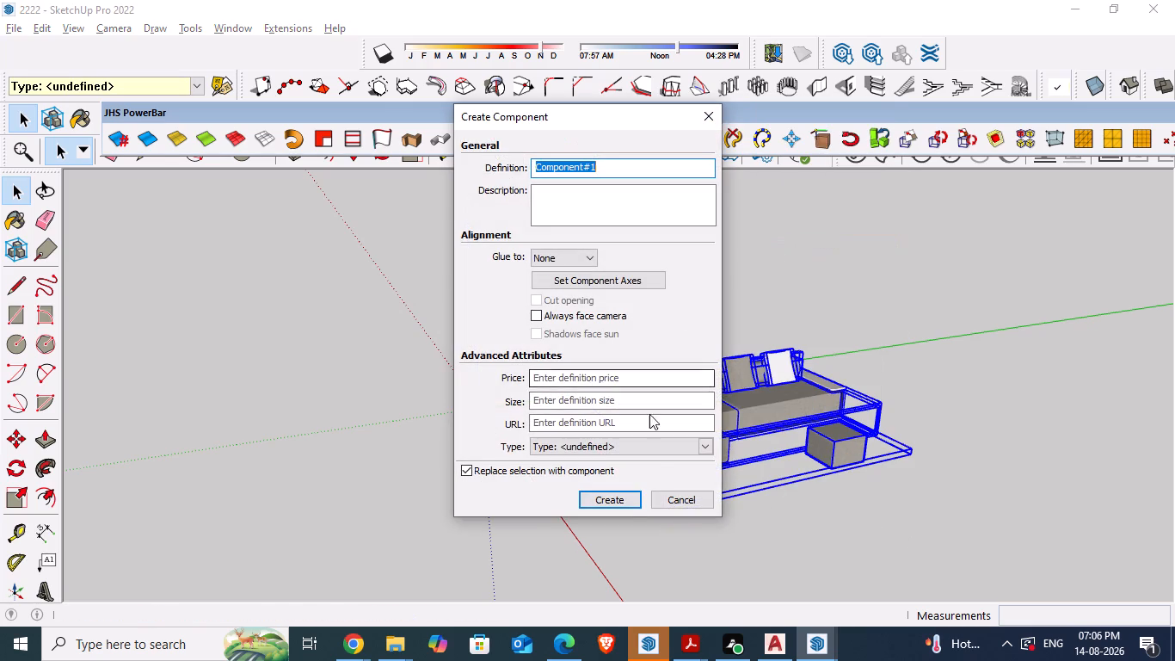
key("s")
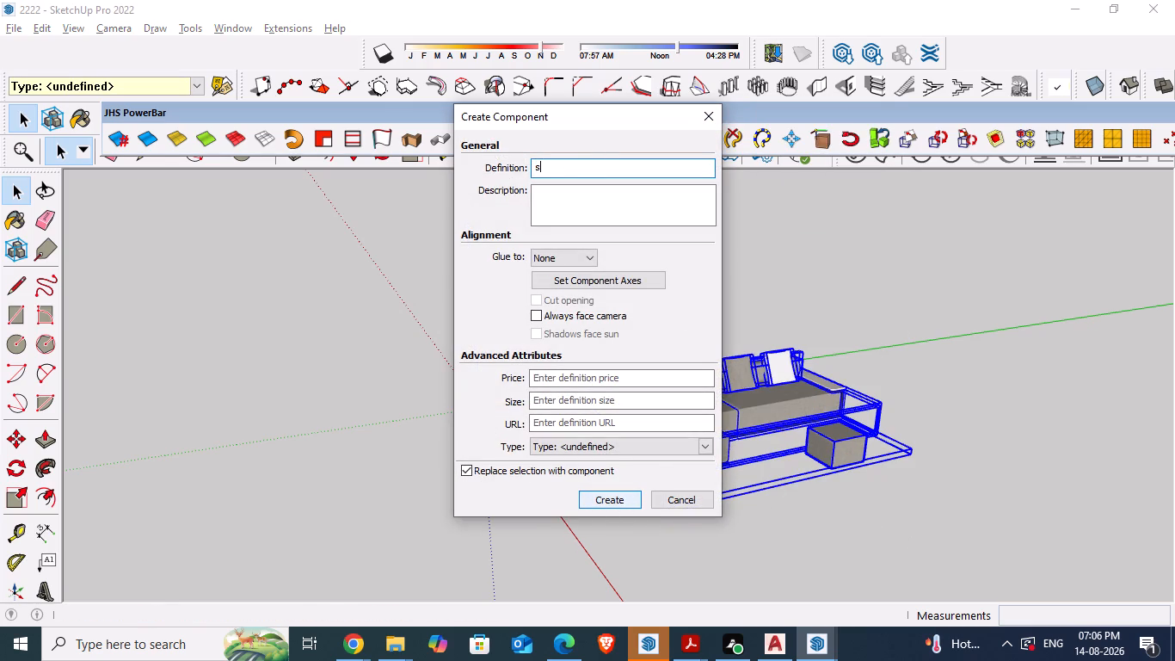
key("o")
key("f")
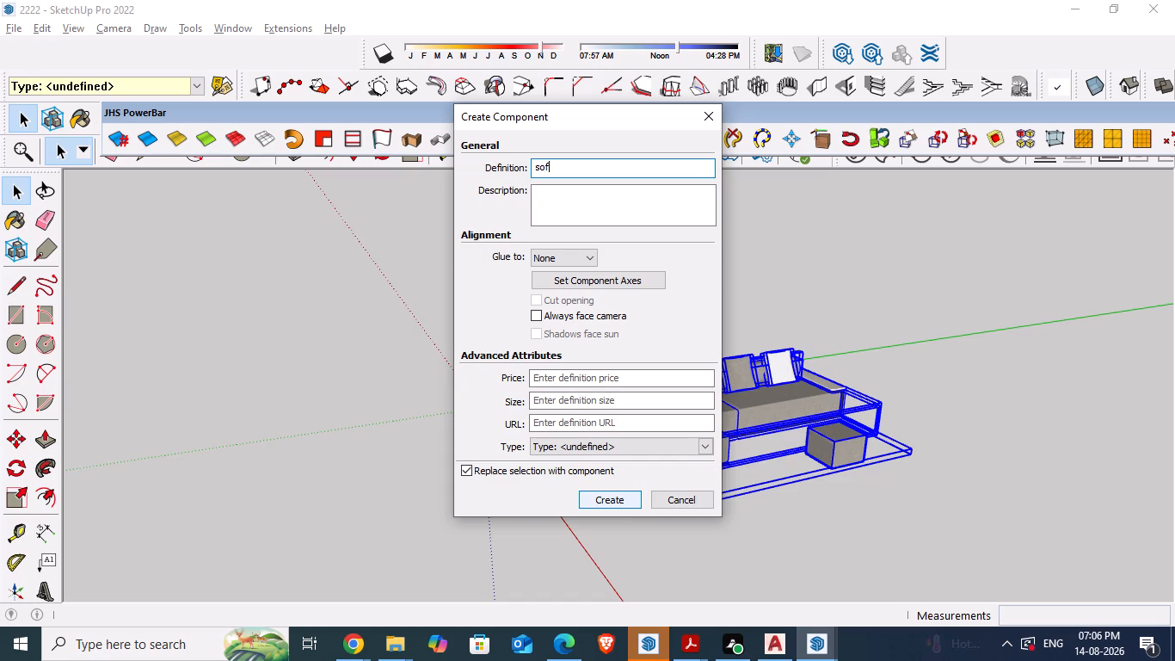
type("aa")
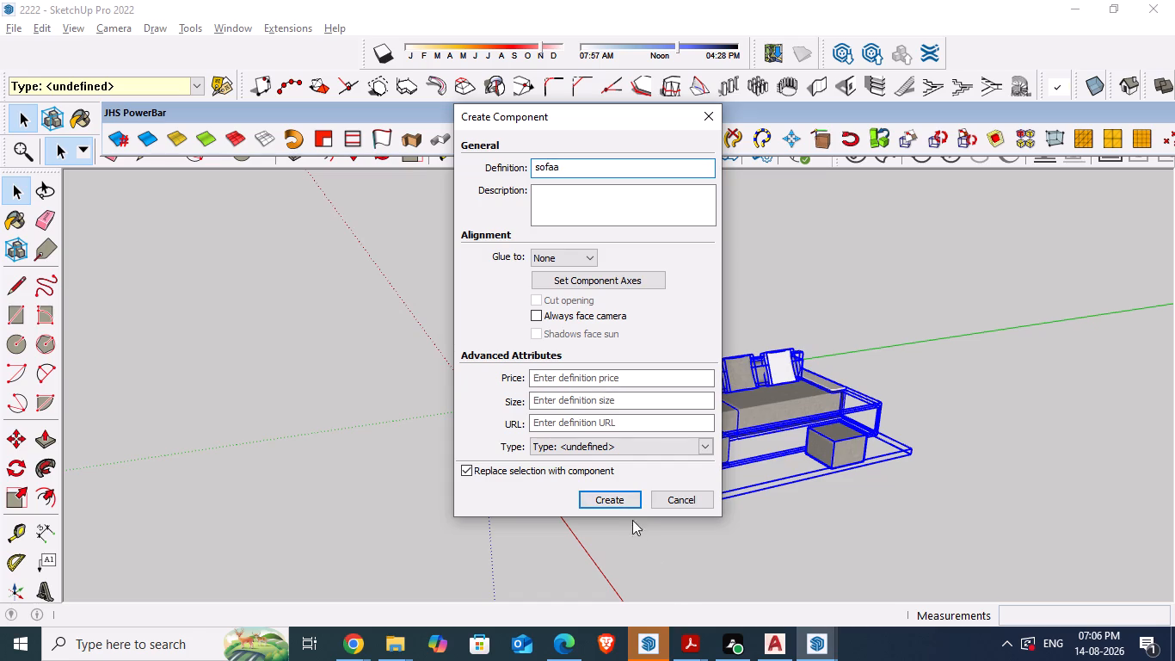
left_click(626, 502)
Copy the sofaa component into the Floor Plan model and place it on the hall floor beside the partition wall.
left_click(680, 410)
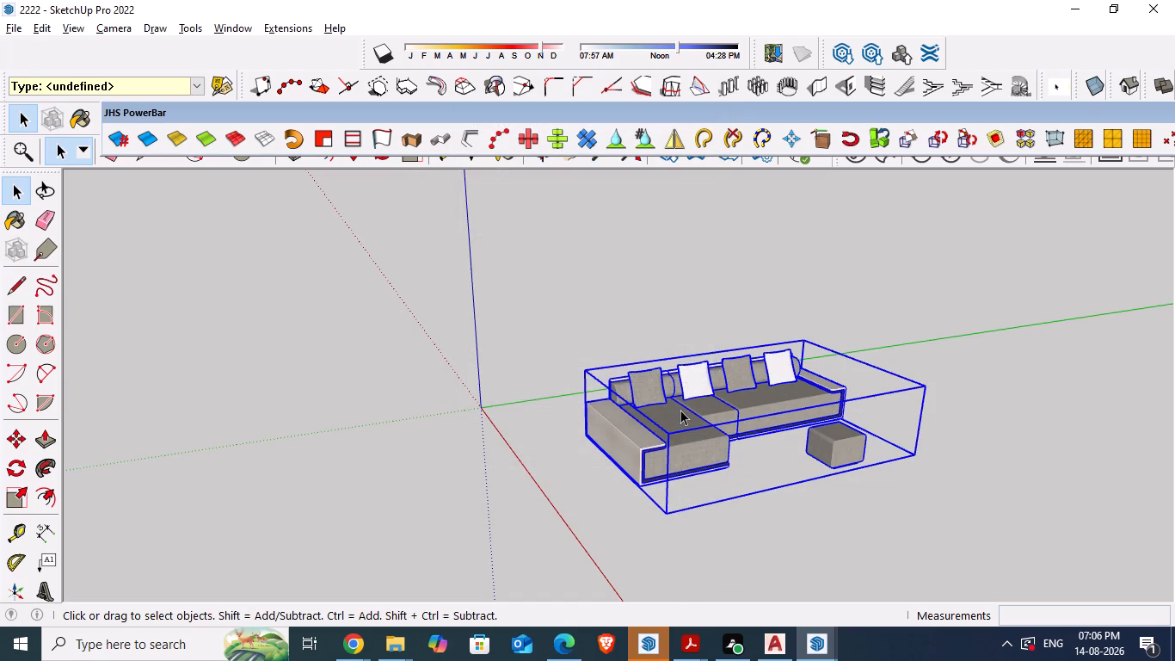
key("ctrl+c")
left_click(807, 650)
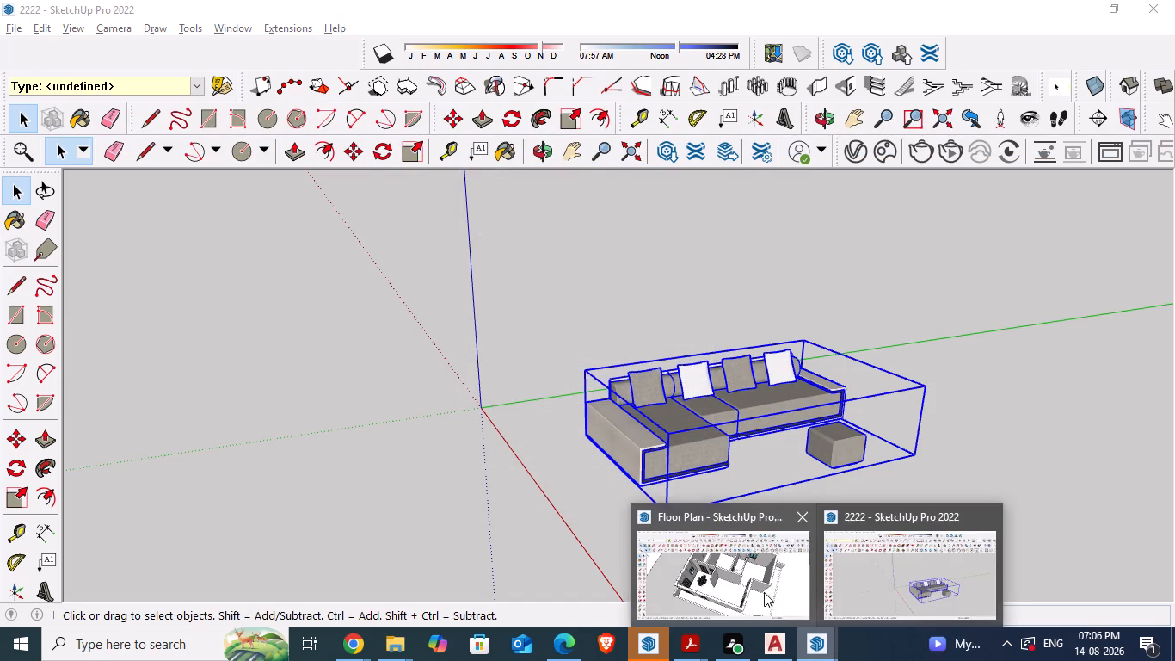
left_click(763, 591)
middle_click_drag(547, 420, 568, 491)
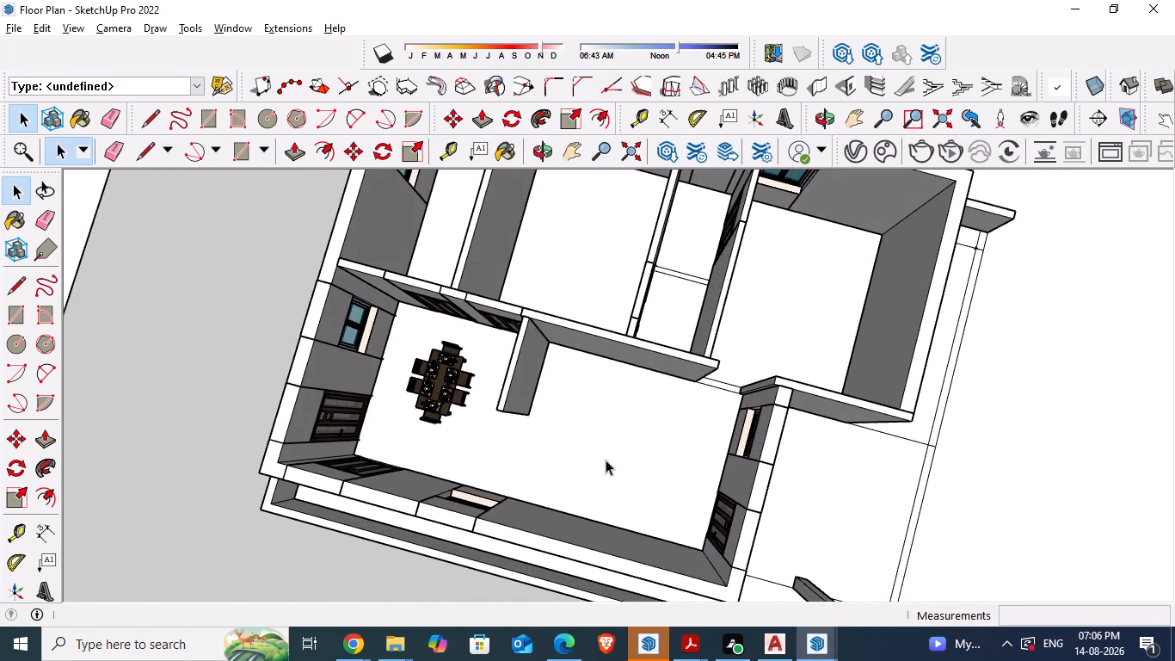
scroll(606, 459, "up", 5)
middle_click_drag(597, 478, 608, 449)
key("ctrl+v")
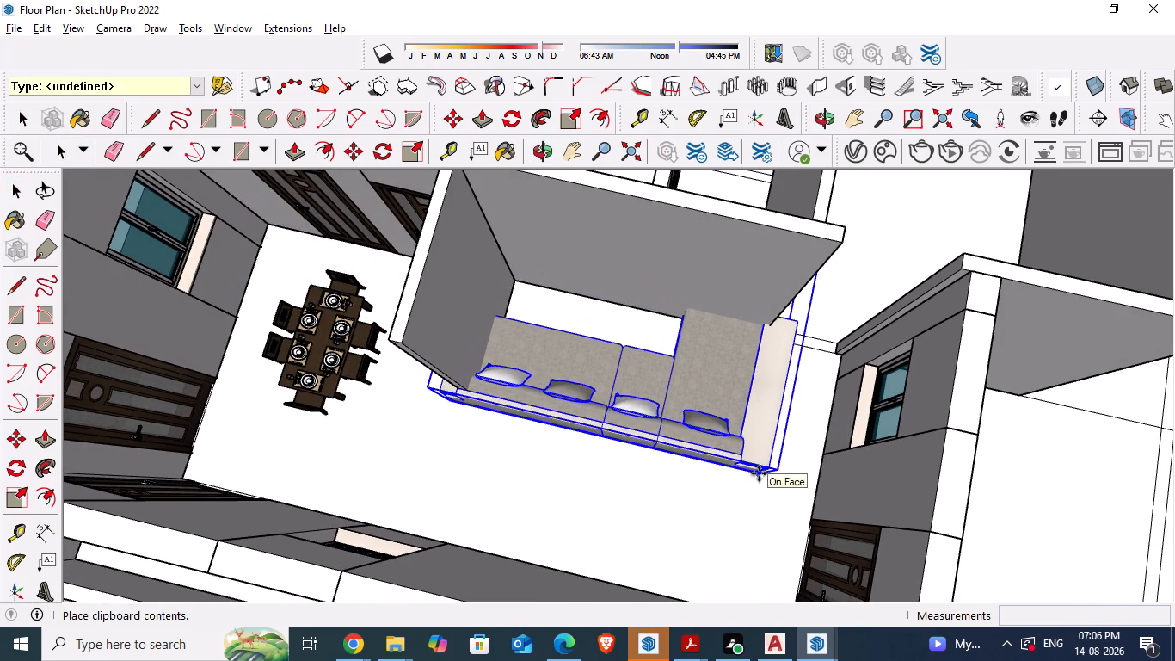
left_click(759, 473)
middle_click_drag(686, 493, 666, 403)
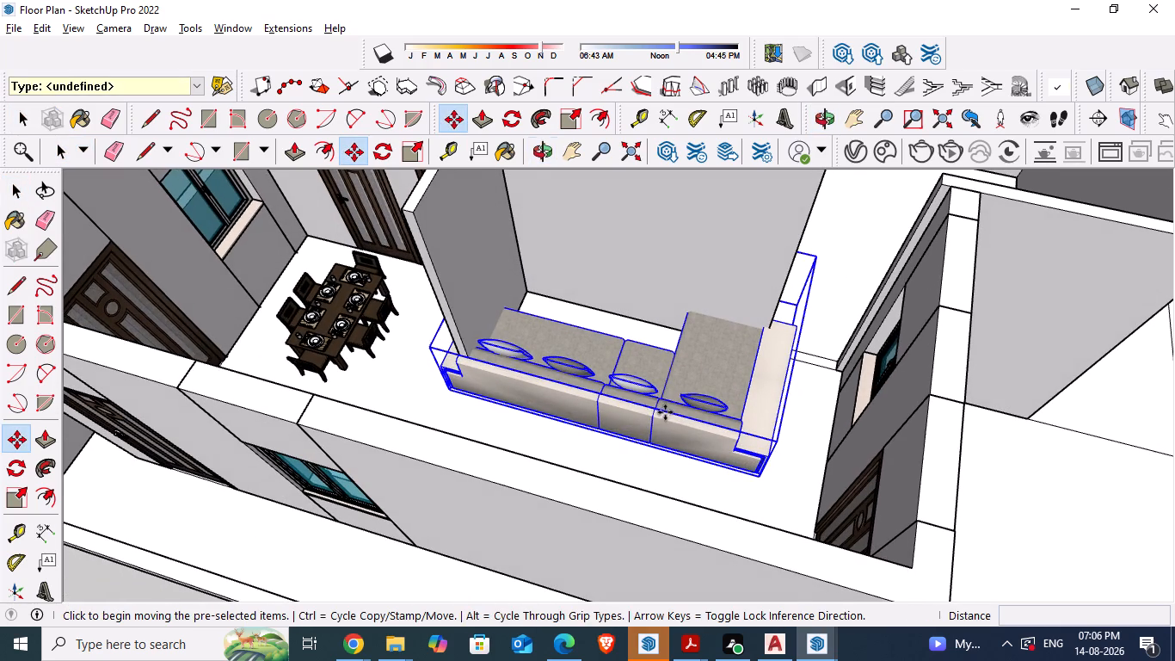
Scale the sofa set's depth to about 0.56 along the red axis.
key("space")
left_click(654, 419)
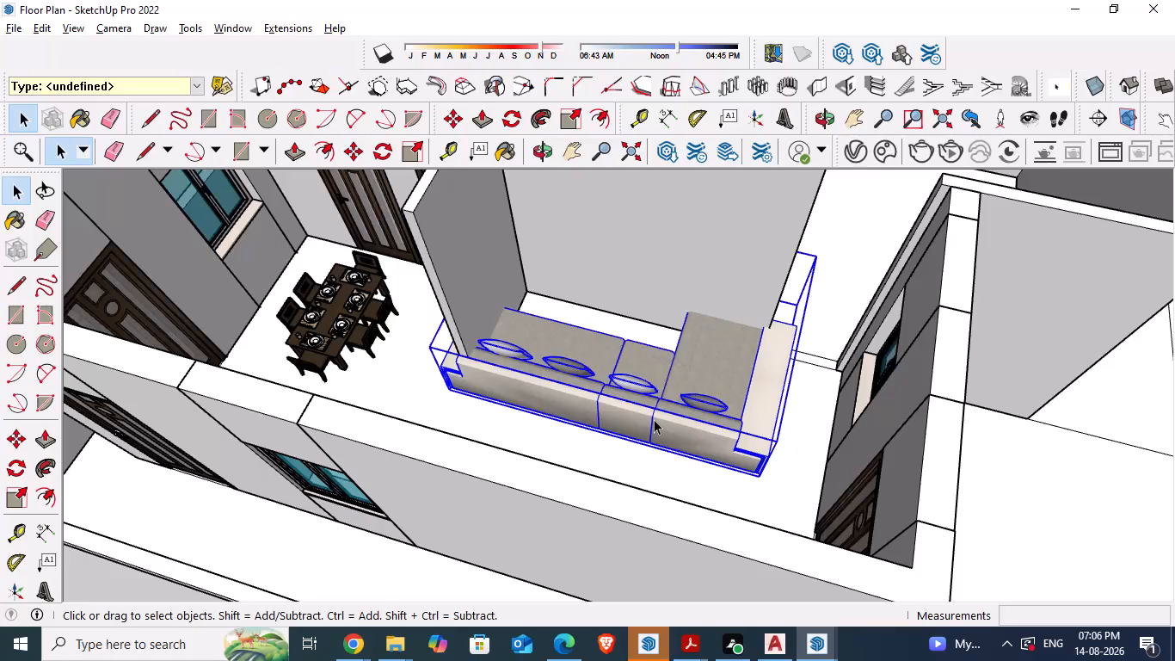
key("s")
left_click_drag(591, 413, 622, 363)
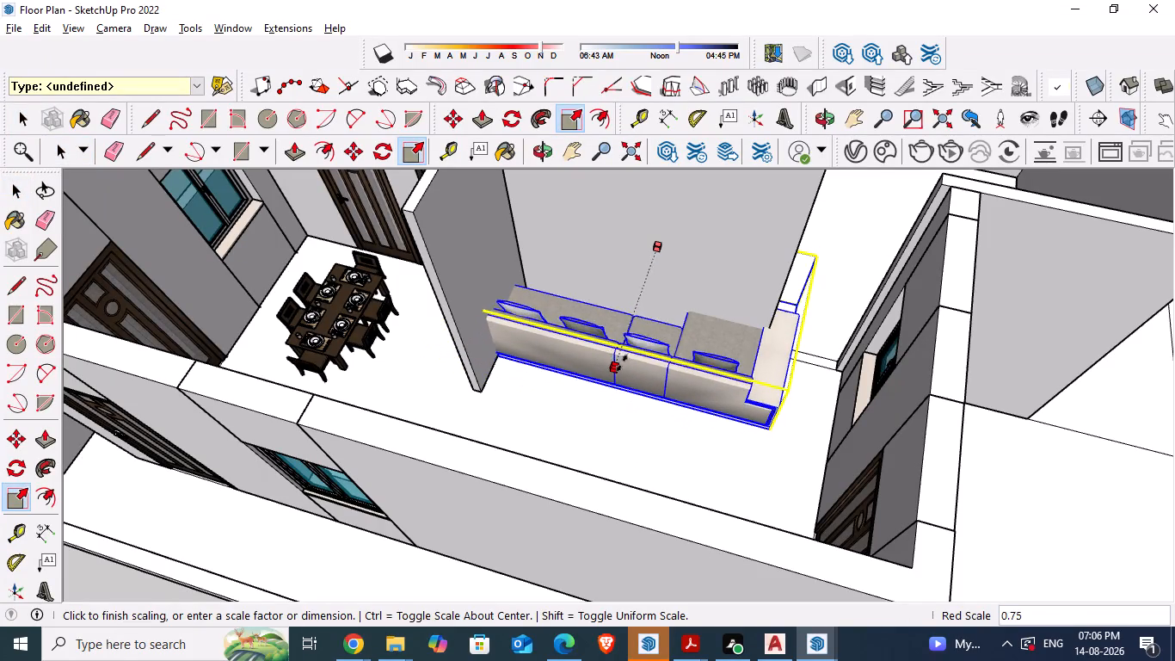
left_click_drag(622, 363, 636, 337)
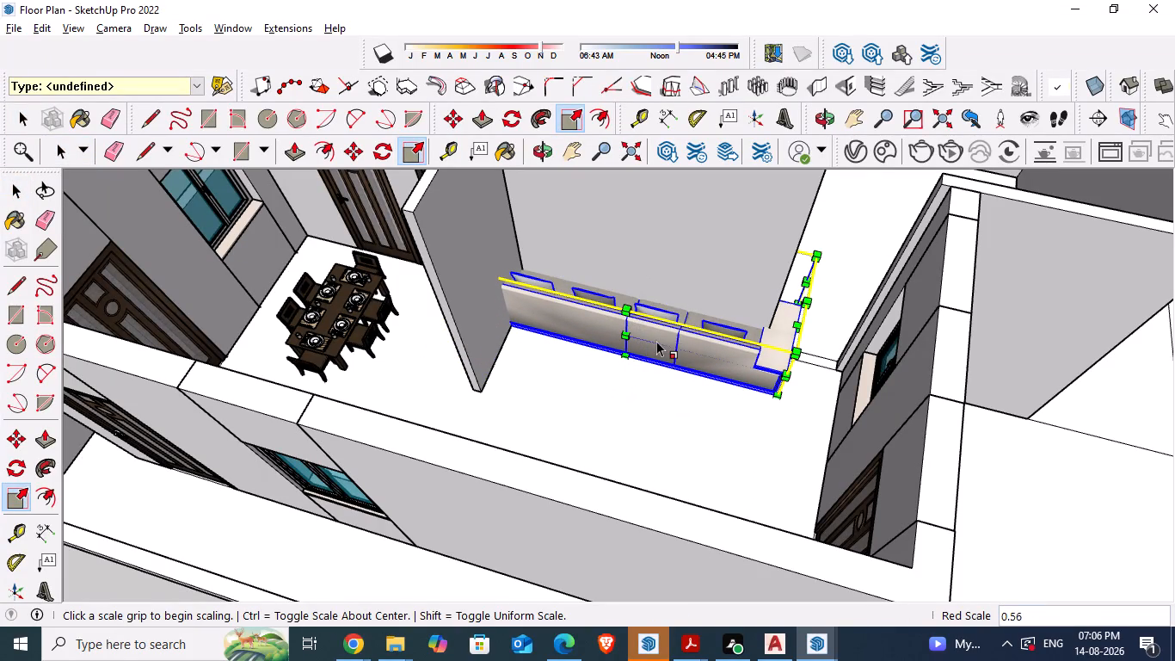
Move the sofa set about 31' 8" out of the hall onto the open ground outside the boundary wall.
key("m")
left_click_drag(651, 349, 701, 429)
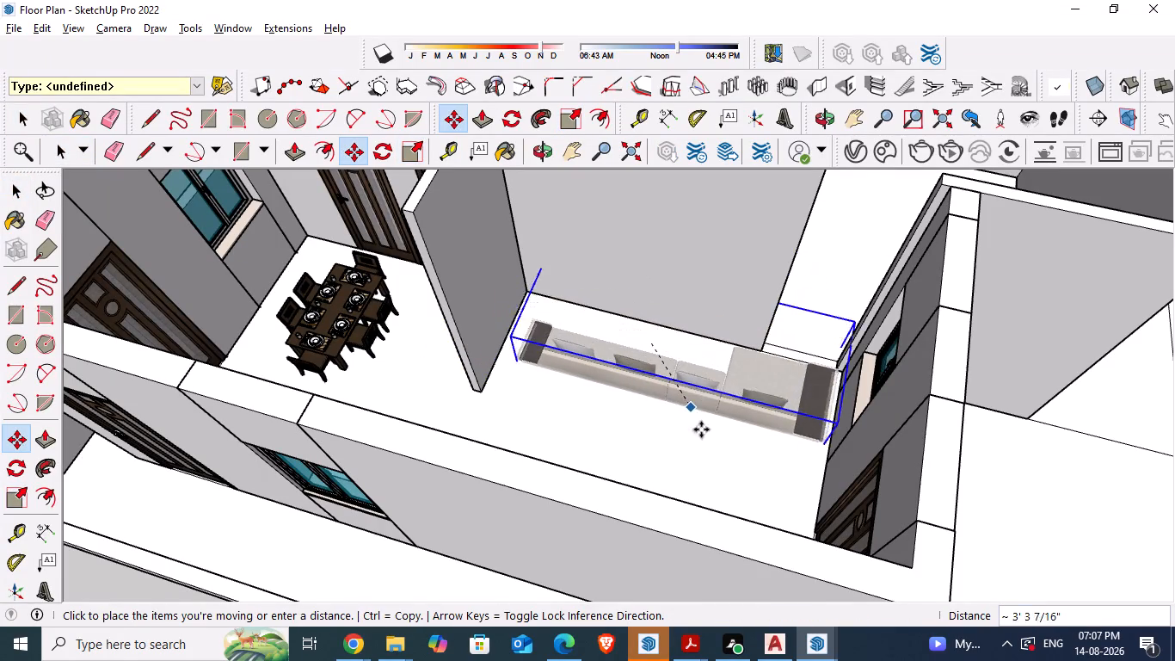
left_click_drag(701, 429, 671, 306)
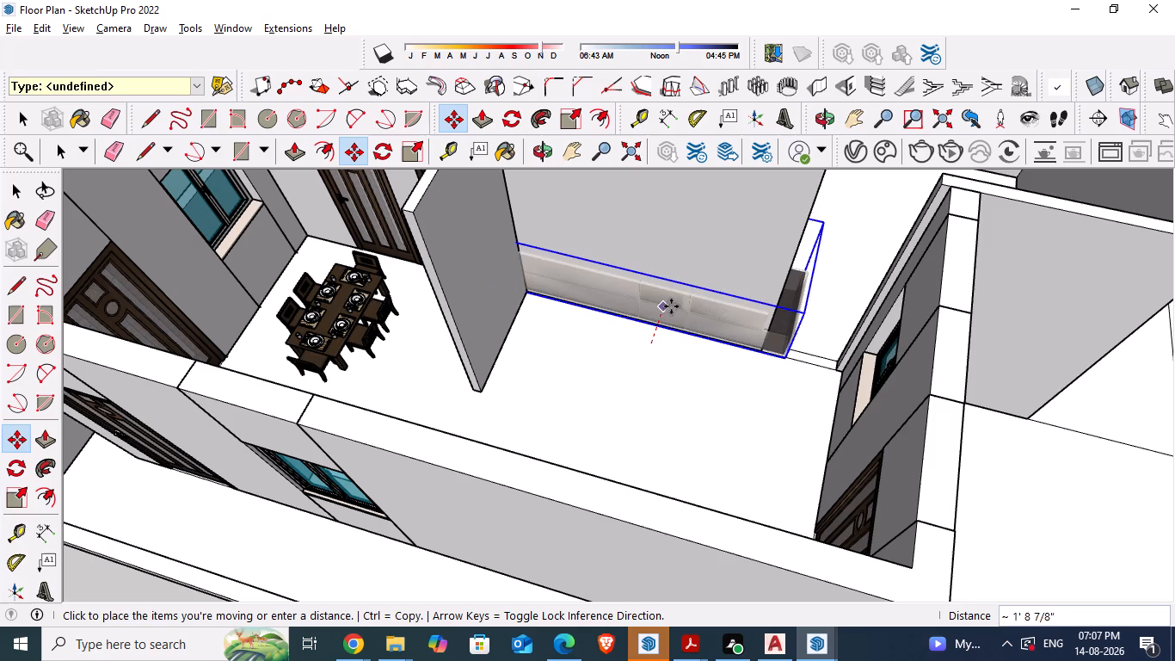
left_click_drag(671, 306, 279, 409)
scroll(676, 331, "down", 7)
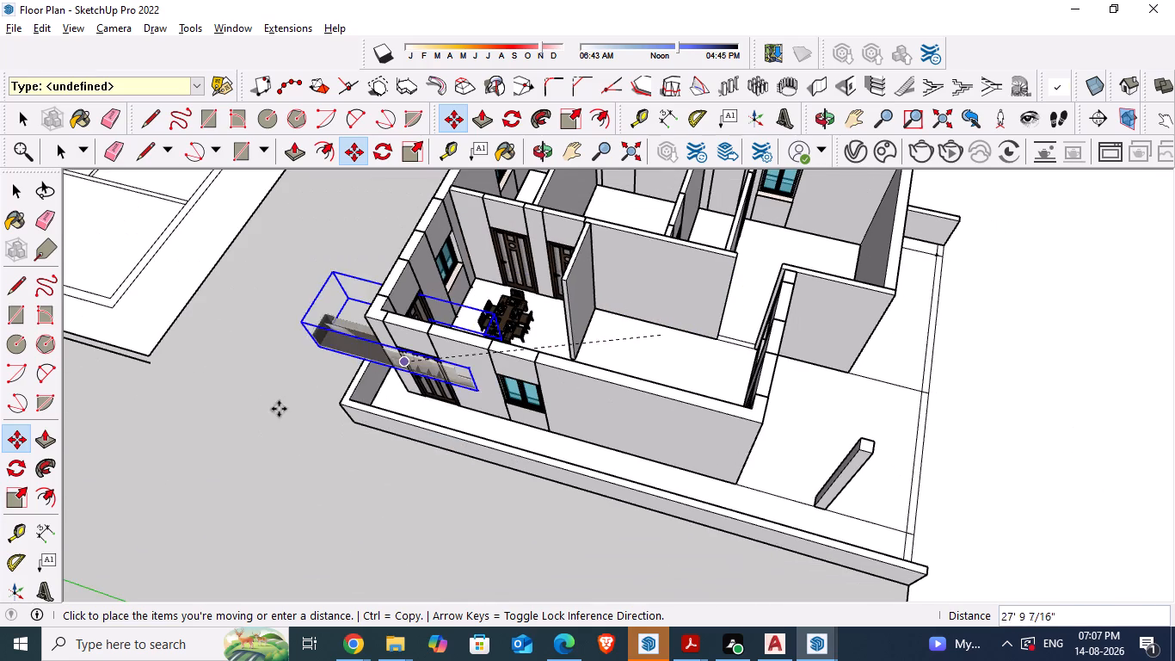
left_click_drag(279, 409, 230, 441)
left_click(230, 437)
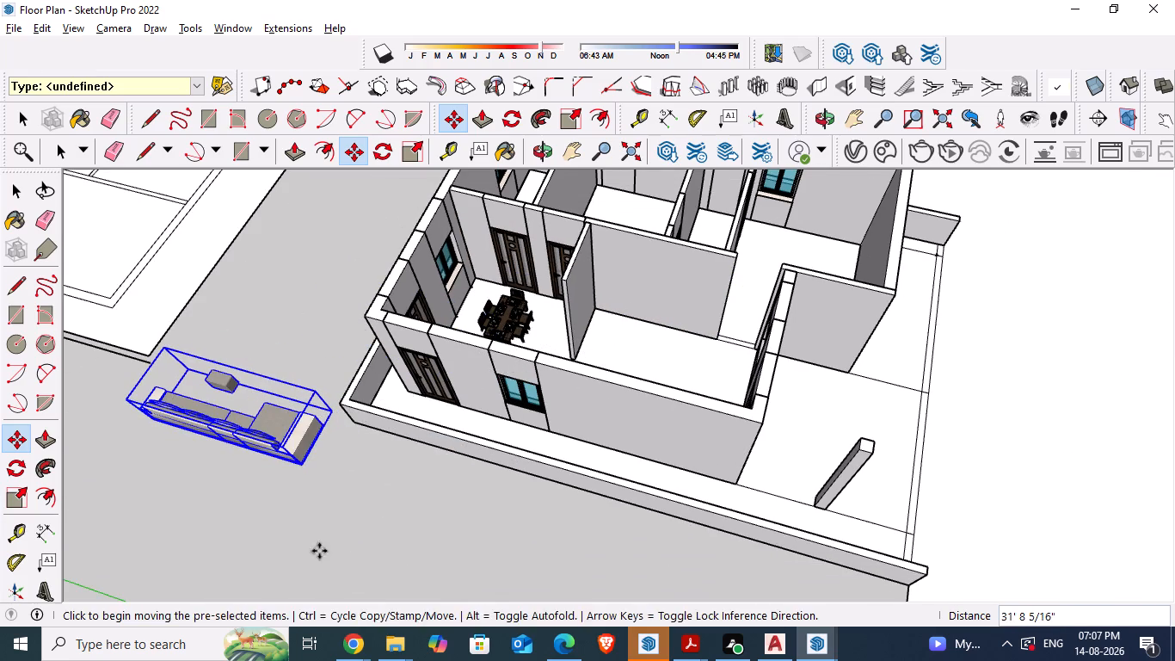
Scale the sofa set's length to about 0.88 along the green axis and deselect it.
middle_click_drag(294, 547, 161, 511)
scroll(295, 324, "up", 5)
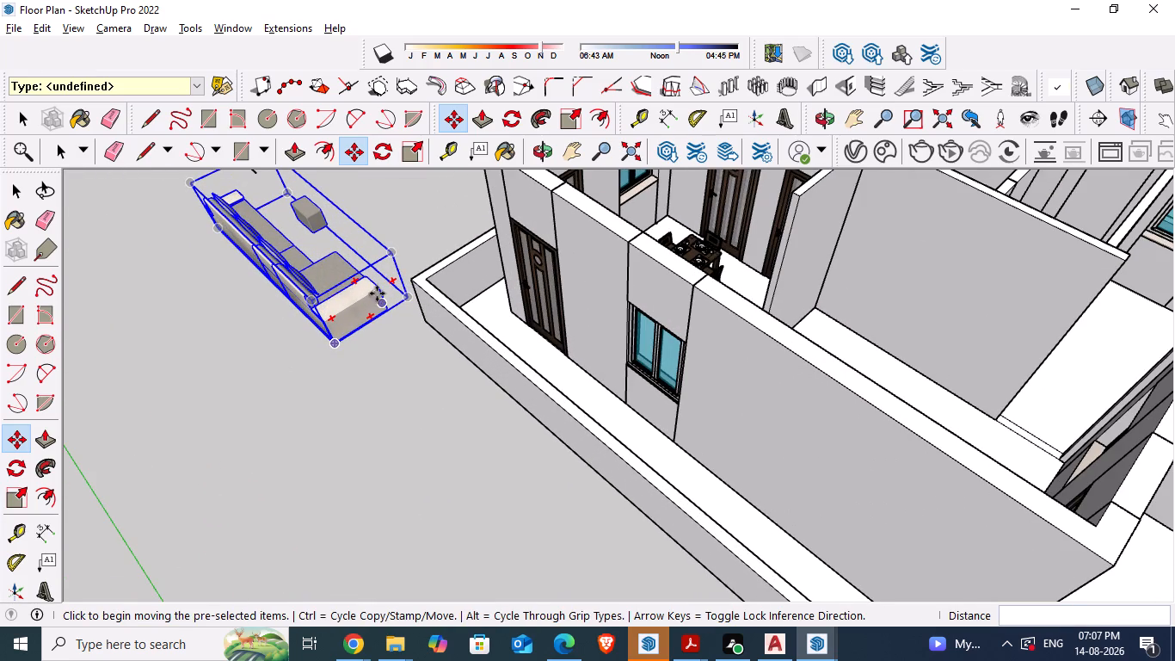
key("s")
left_click_drag(360, 306, 343, 286)
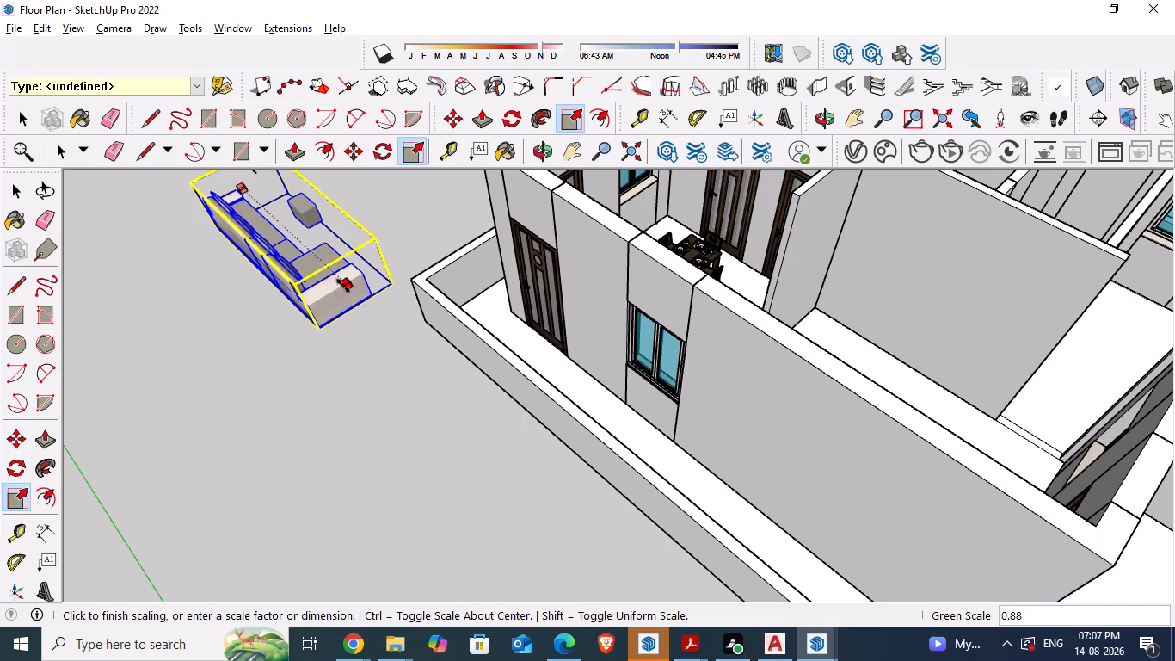
left_click_drag(343, 286, 342, 284)
key("space")
left_click(377, 357)
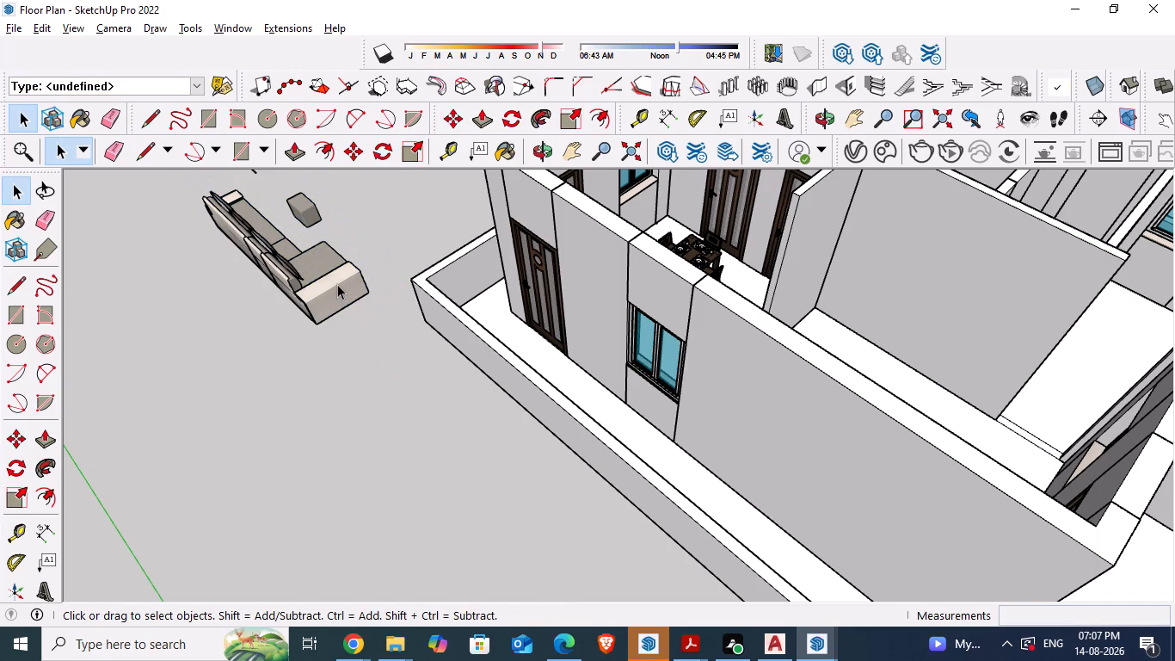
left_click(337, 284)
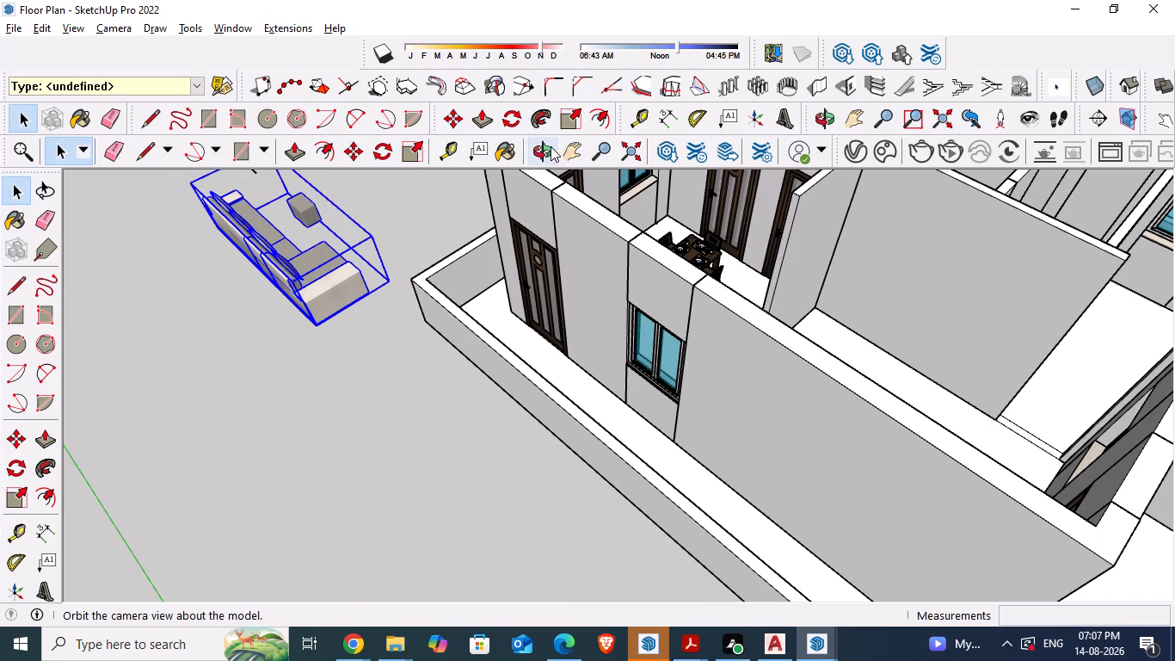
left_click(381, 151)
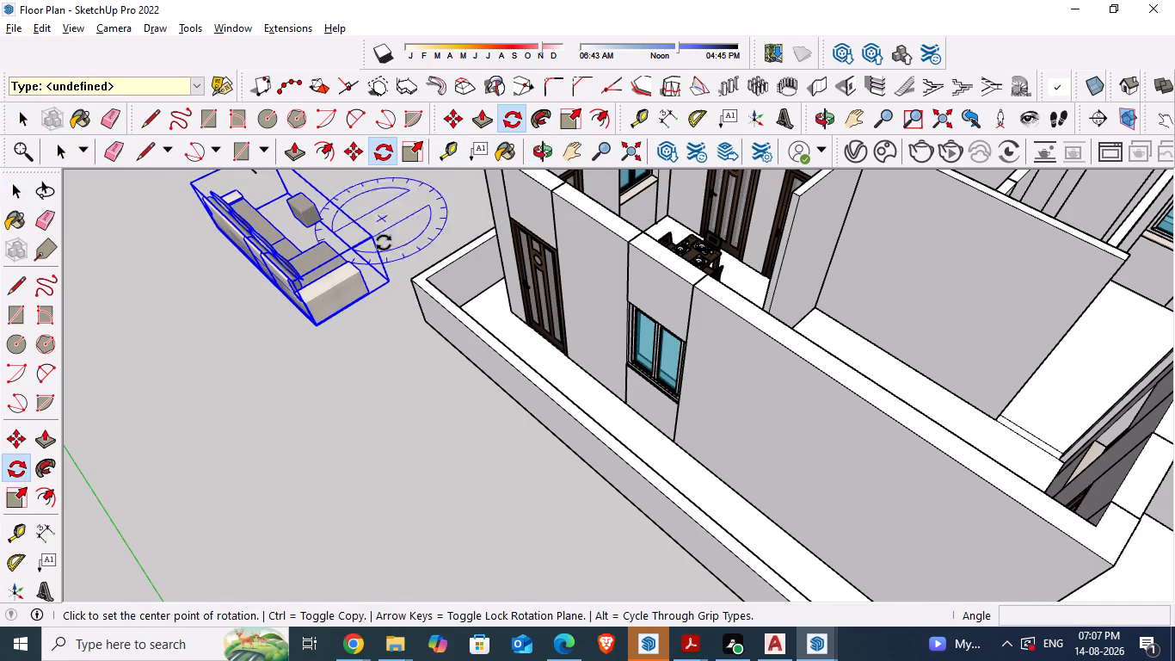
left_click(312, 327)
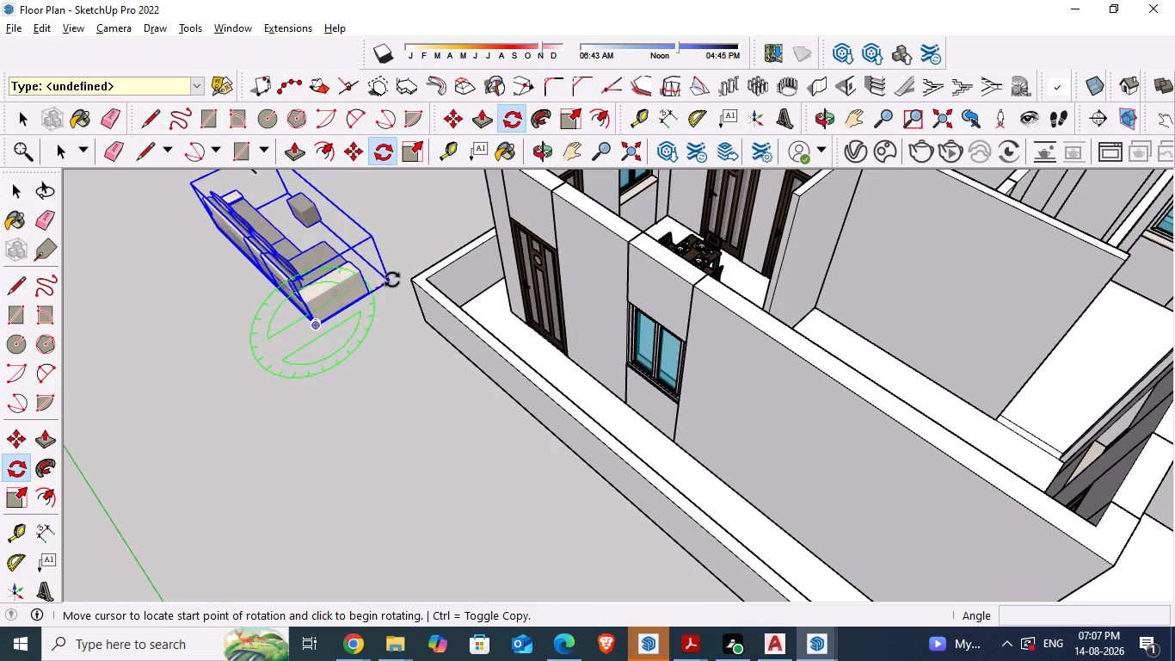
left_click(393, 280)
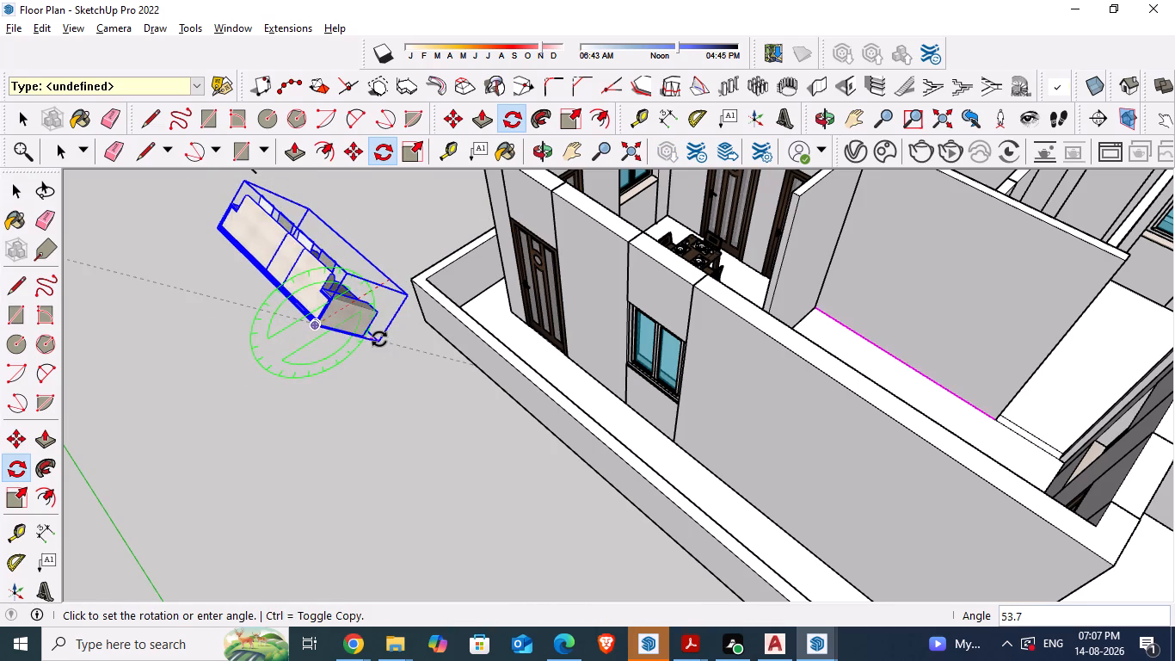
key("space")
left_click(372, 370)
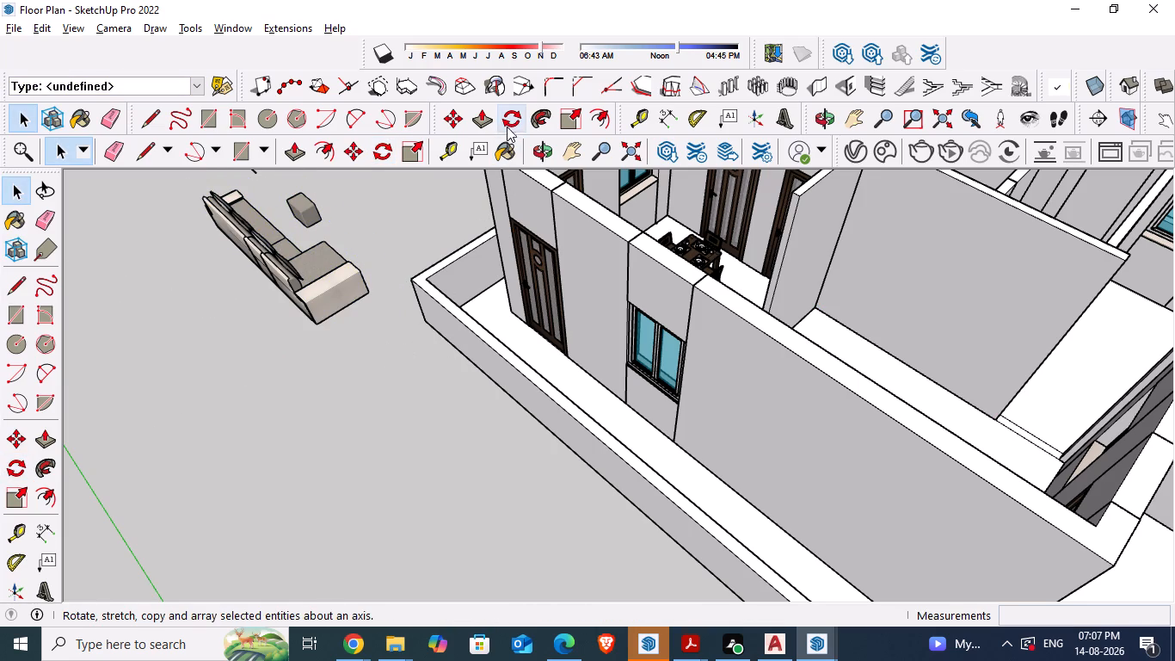
Rotate the sofa set 180 degrees horizontally about its bottom outer corner and clear the selection.
left_click(506, 121)
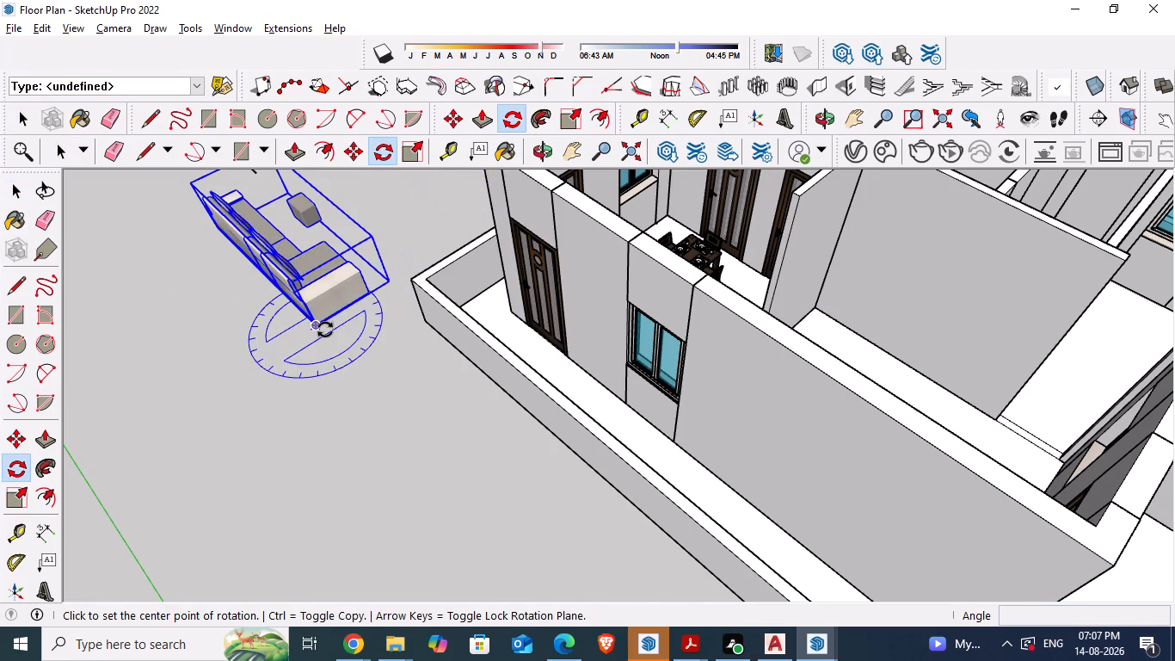
left_click(325, 329)
left_click(390, 282)
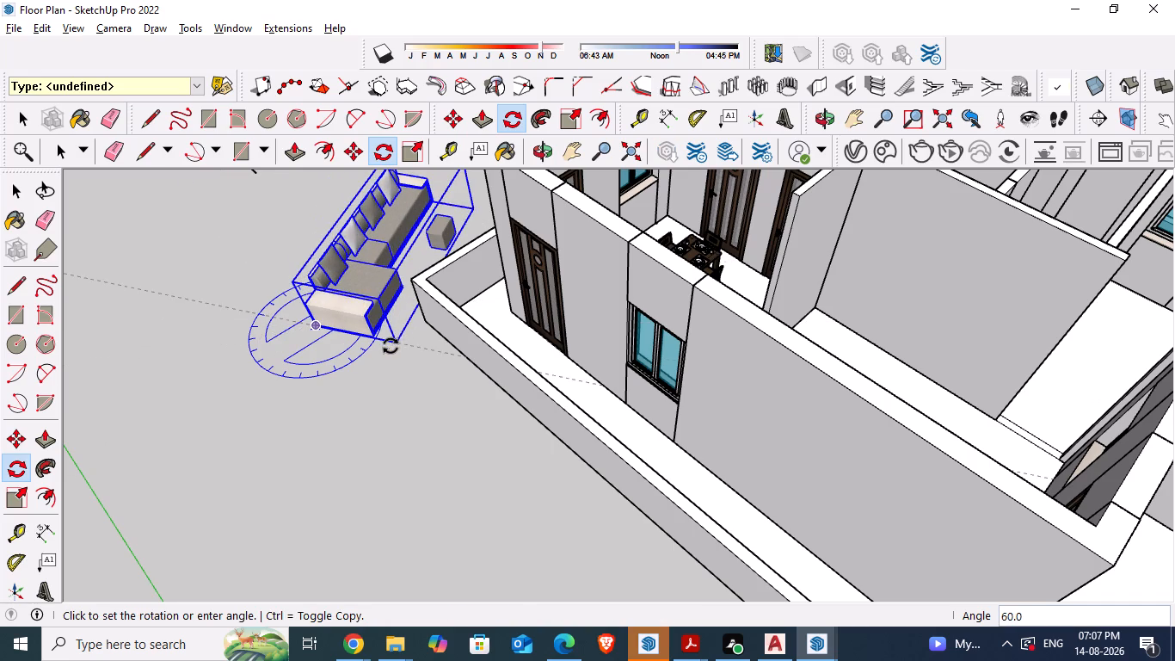
type("180")
key("Return")
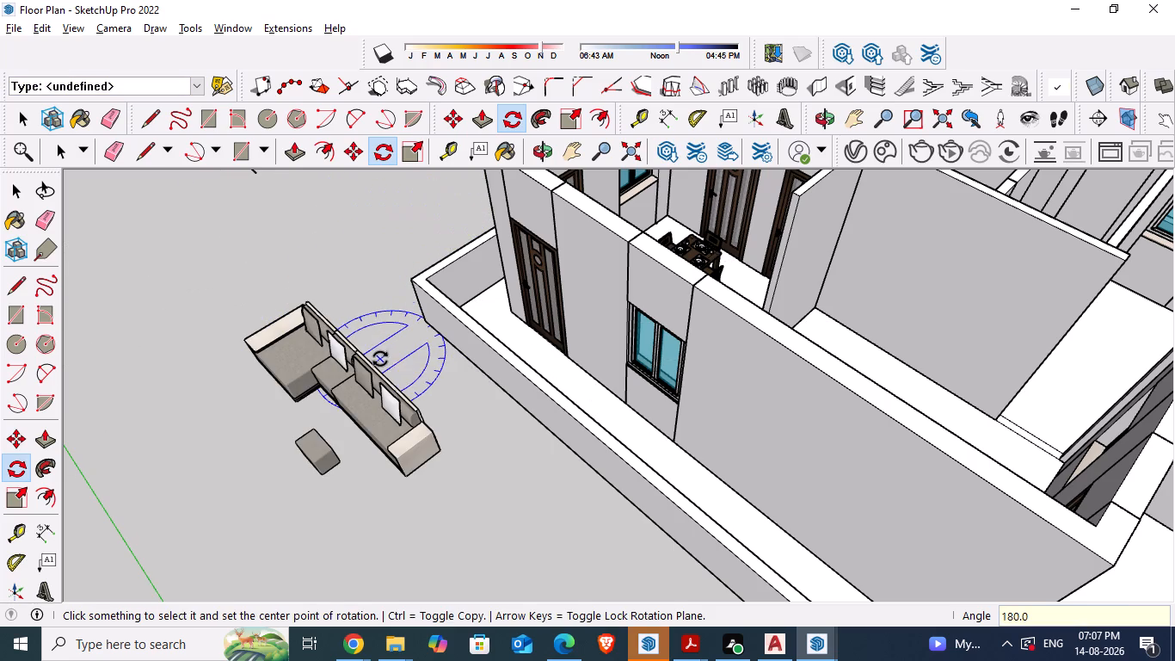
key("space")
left_click(494, 521)
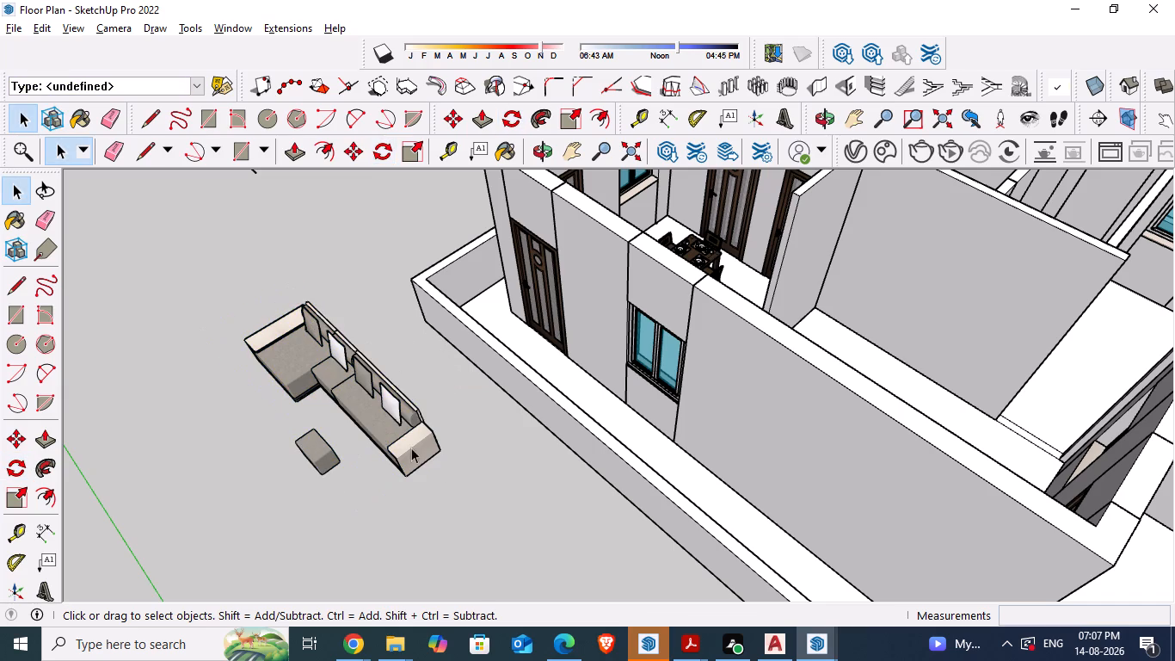
Move the rotated sofa set back into the hall, placing its bounding corner near the hall's front corner.
left_click(380, 408)
scroll(185, 400, "down", 6)
key("m")
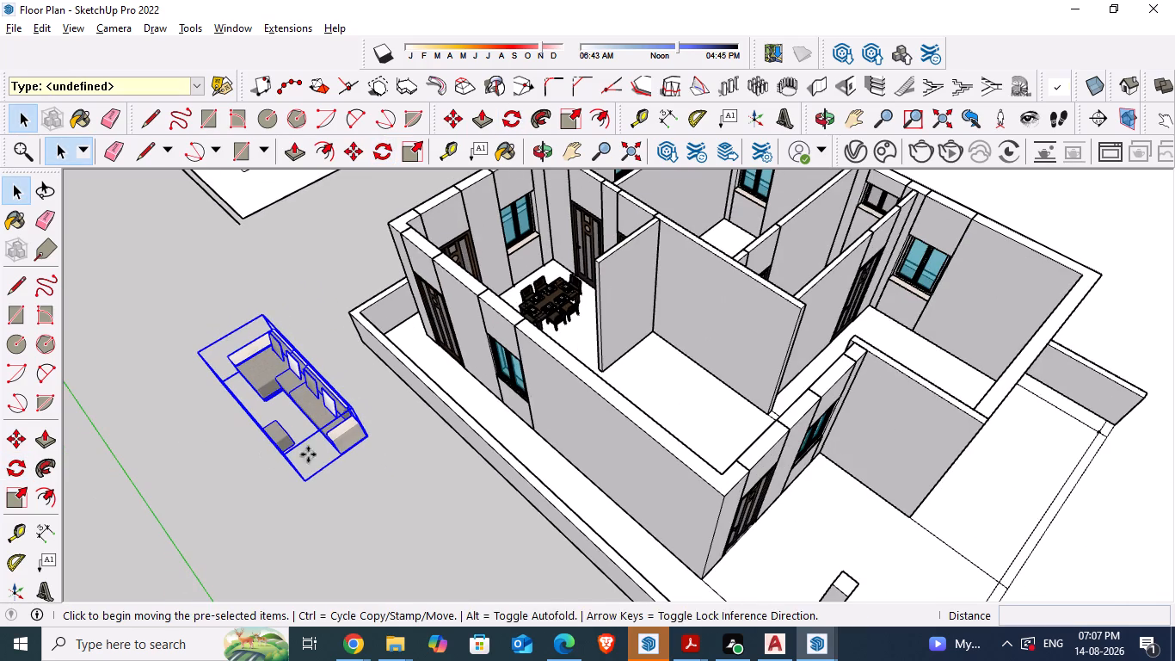
left_click_drag(306, 485, 734, 415)
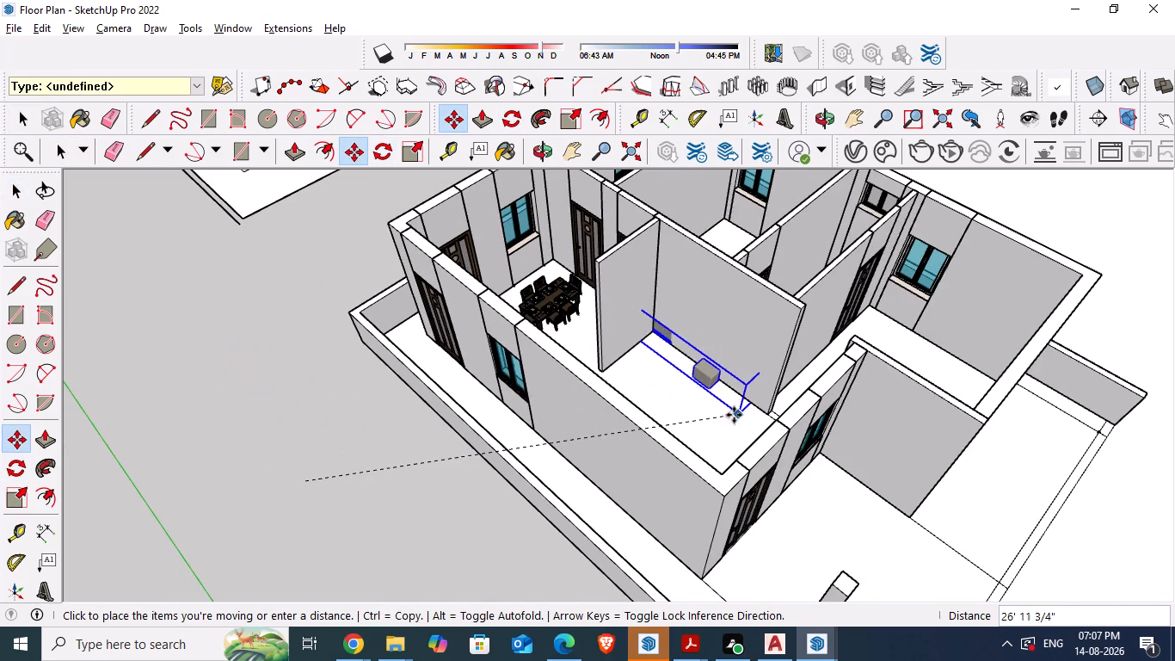
left_click_drag(734, 415, 729, 466)
left_click(729, 466)
scroll(609, 481, "down", 1)
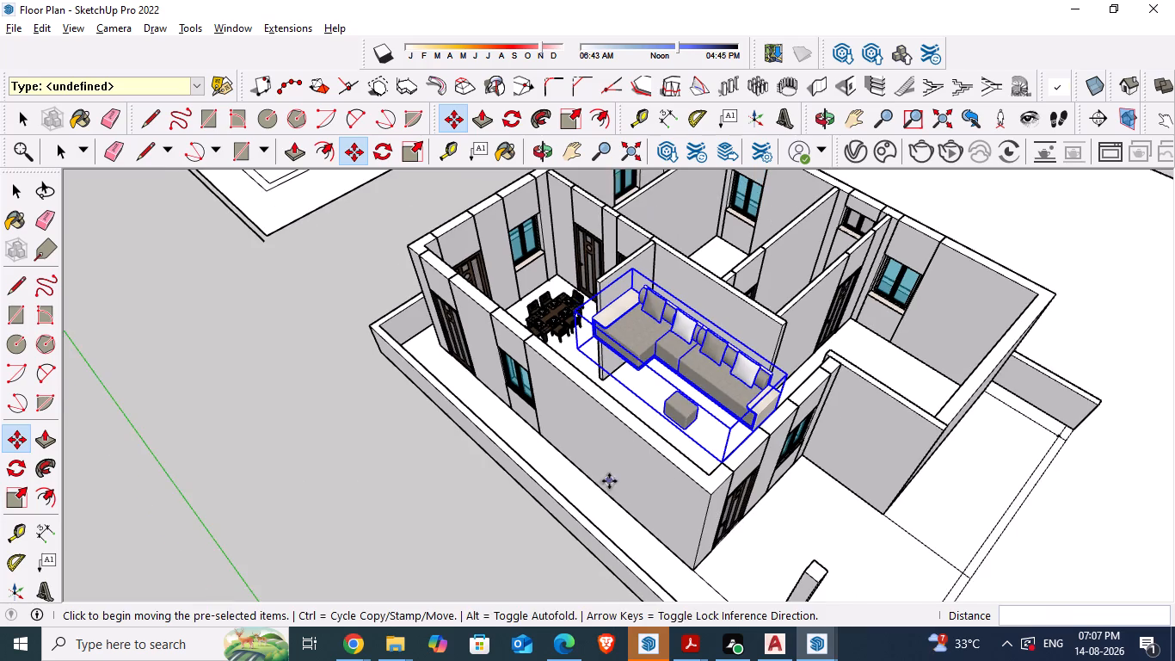
scroll(676, 343, "up", 5)
Reduce the sofa set's height and length slightly, and scale its depth to about 0.76 along the red axis.
key("space")
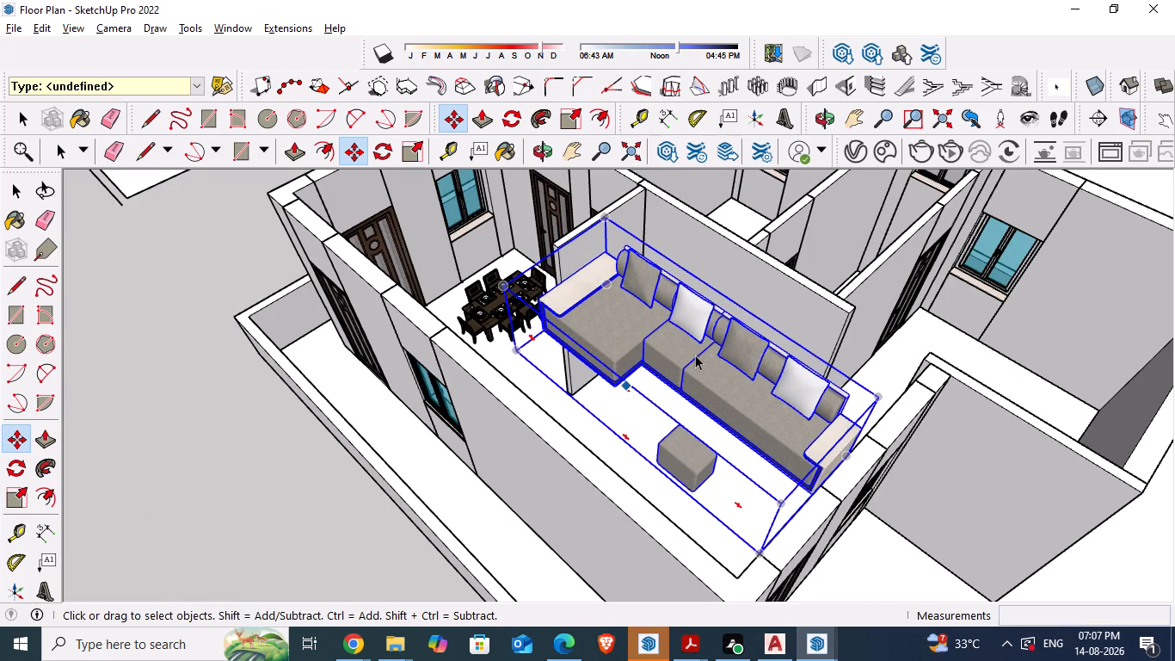
left_click(695, 355)
key("s")
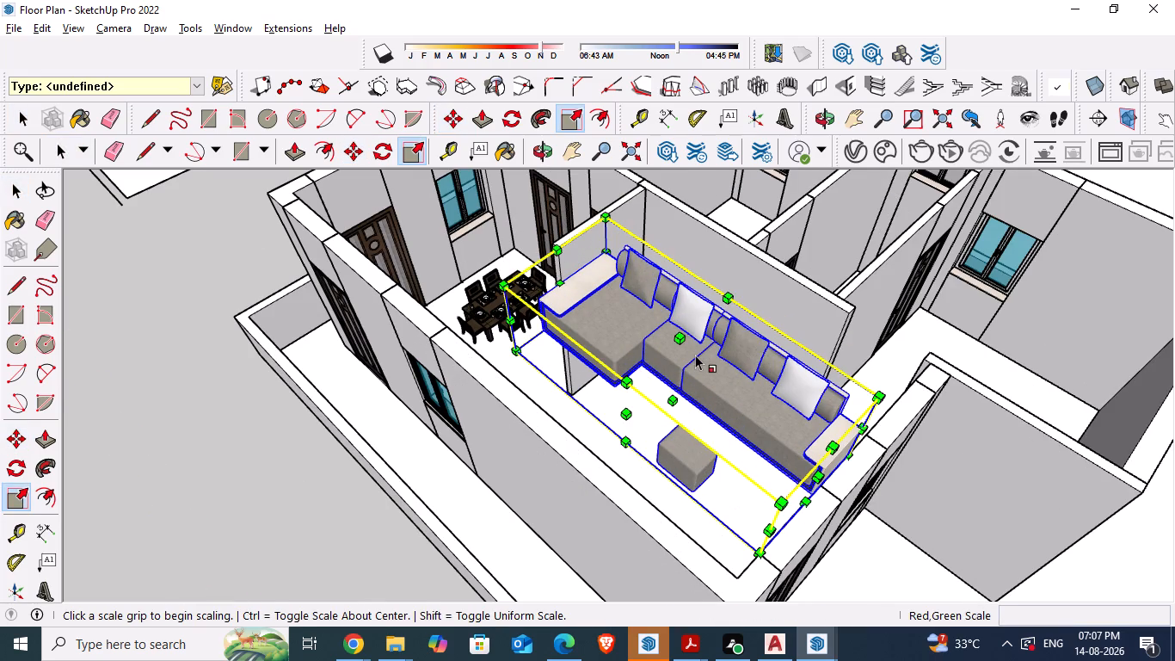
left_click_drag(686, 344, 684, 355)
left_click_drag(813, 481, 755, 445)
left_click_drag(601, 405, 626, 393)
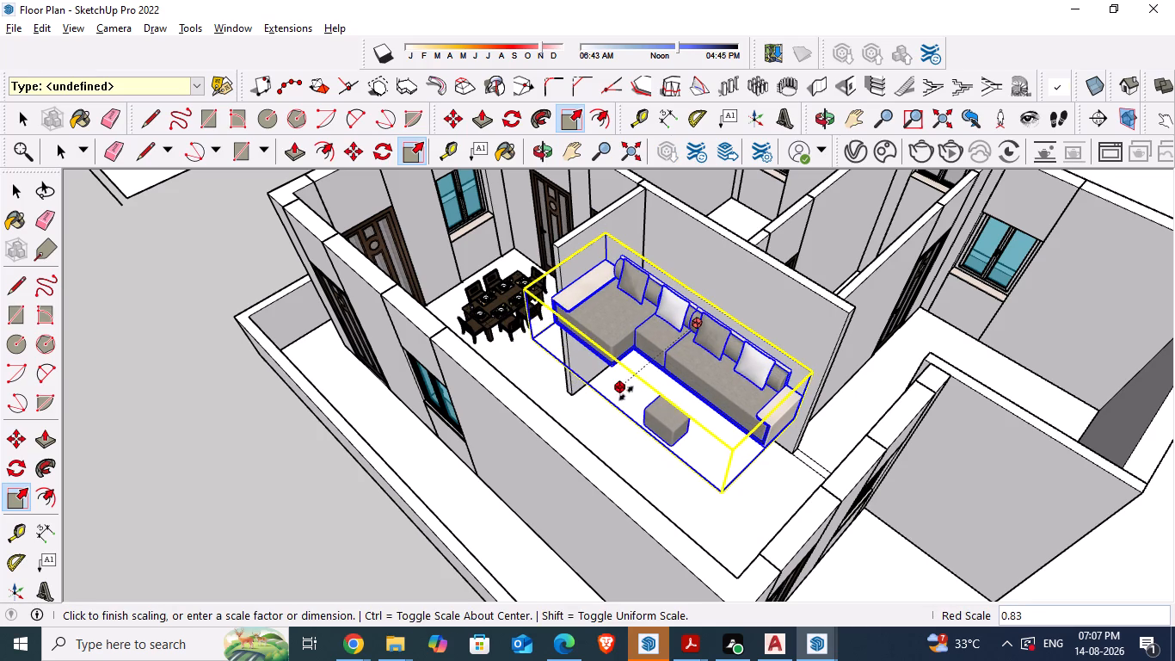
left_click_drag(626, 393, 634, 391)
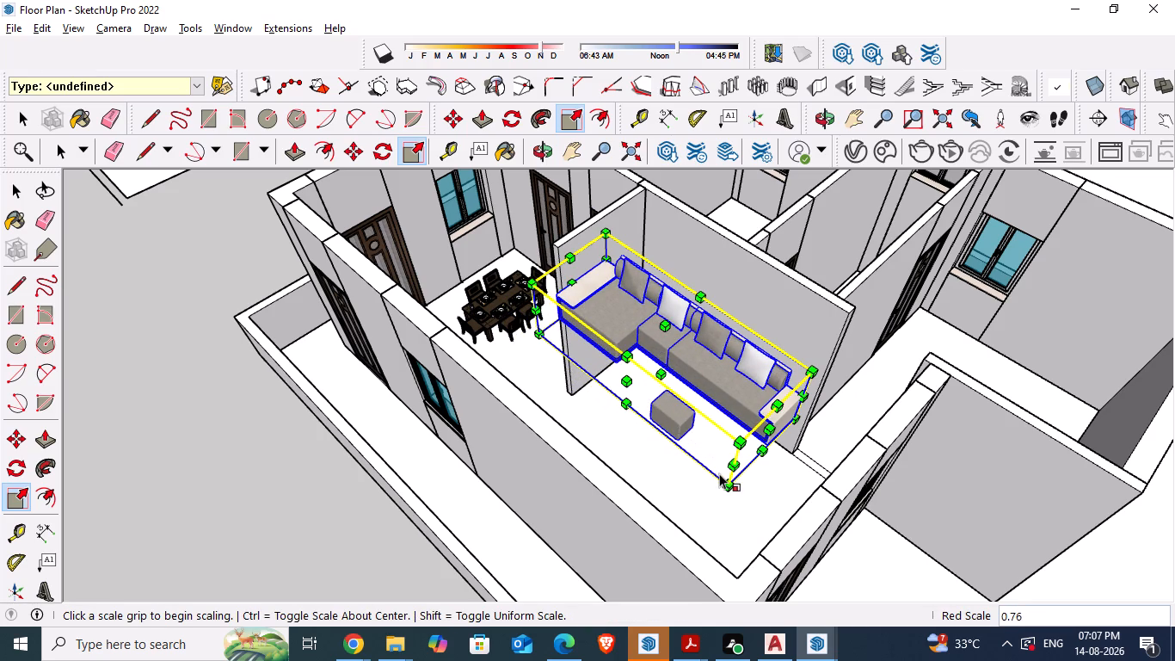
key("space")
Move the sofa set about 11' 8" by its bottom back corner onto the hall floor, with its back against the long wall.
left_click(668, 385)
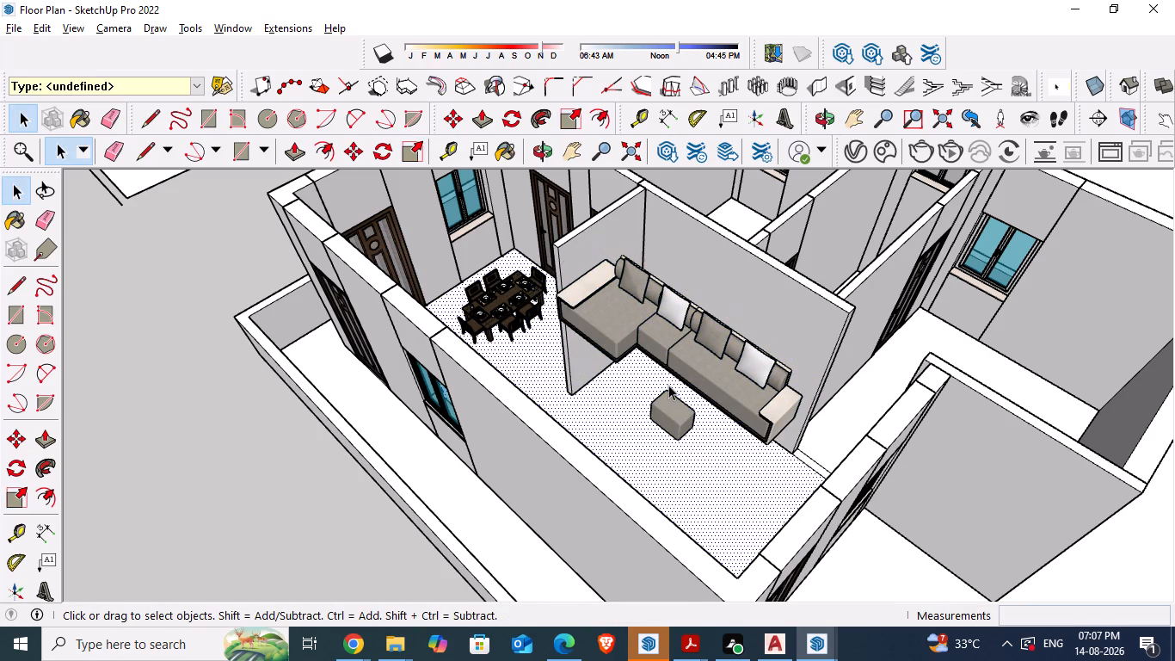
left_click(655, 337)
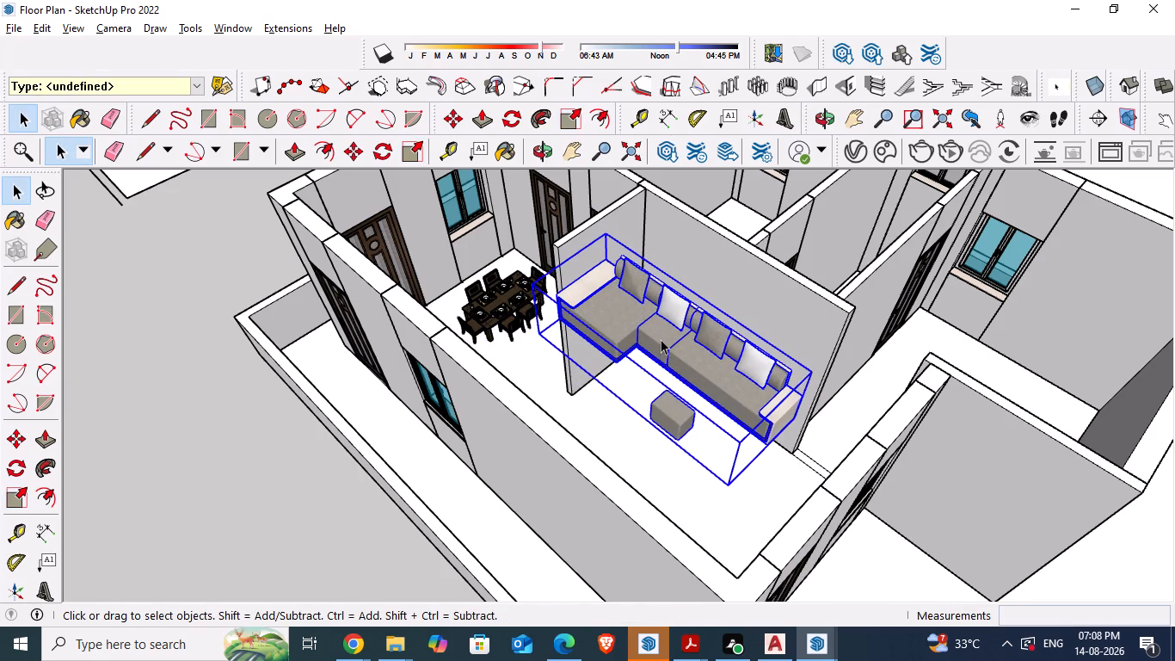
key("m")
middle_click_drag(576, 417, 706, 433)
scroll(663, 398, "up", 4)
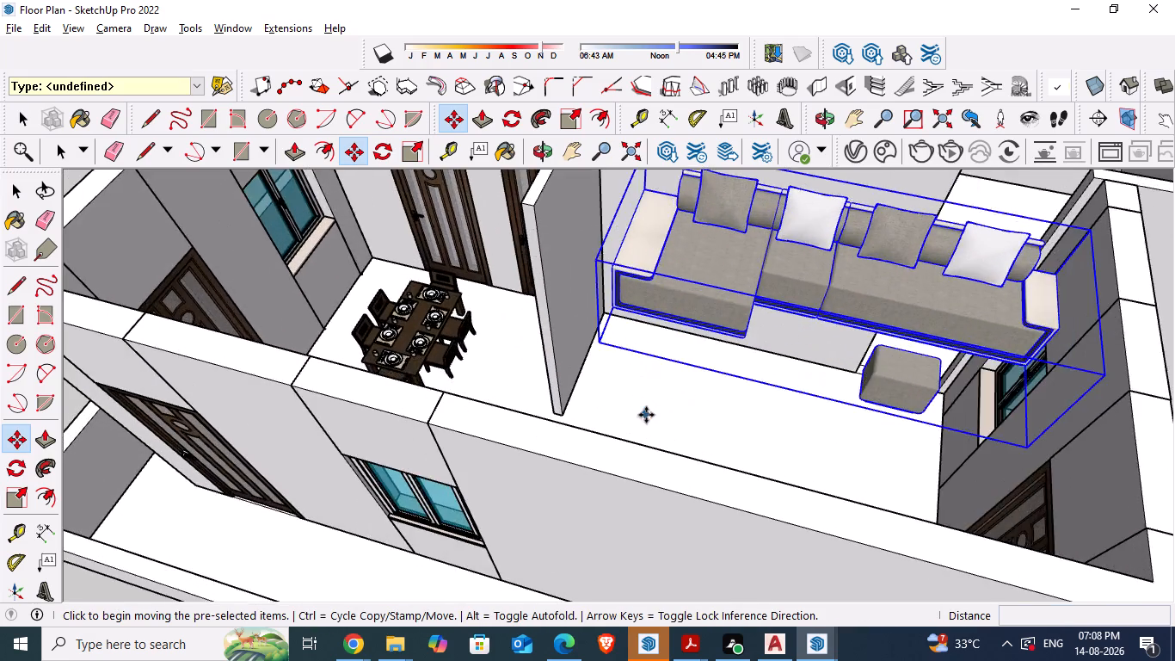
scroll(646, 415, "up", 4)
scroll(589, 384, "down", 2)
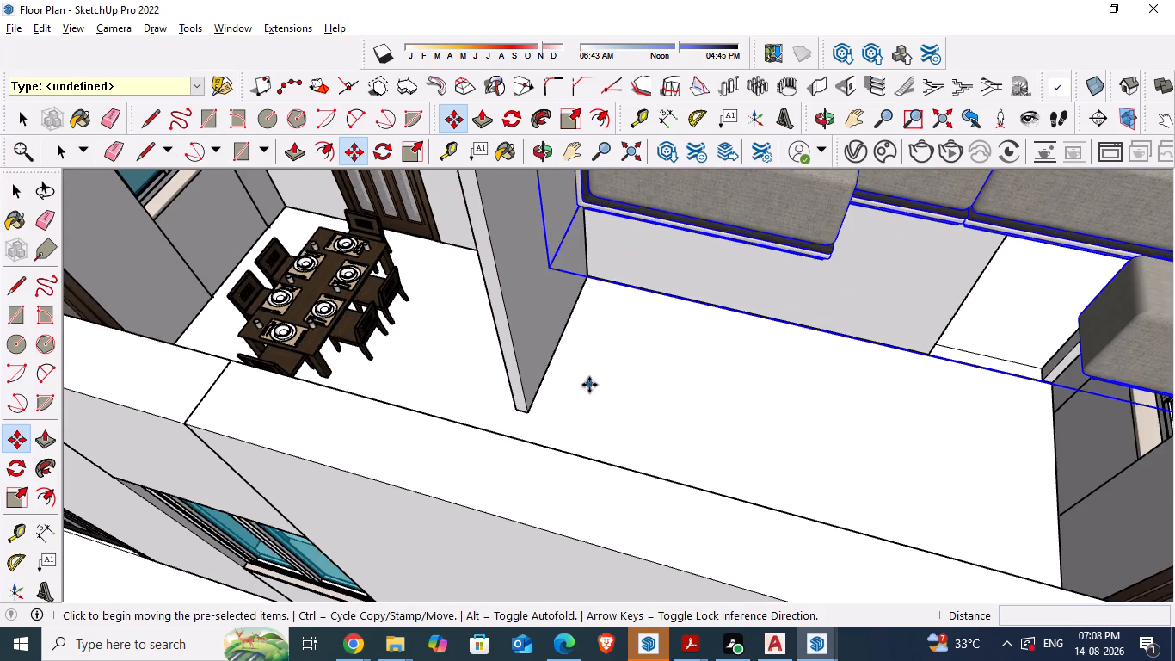
scroll(591, 330, "down", 3)
middle_click_drag(853, 343, 815, 331)
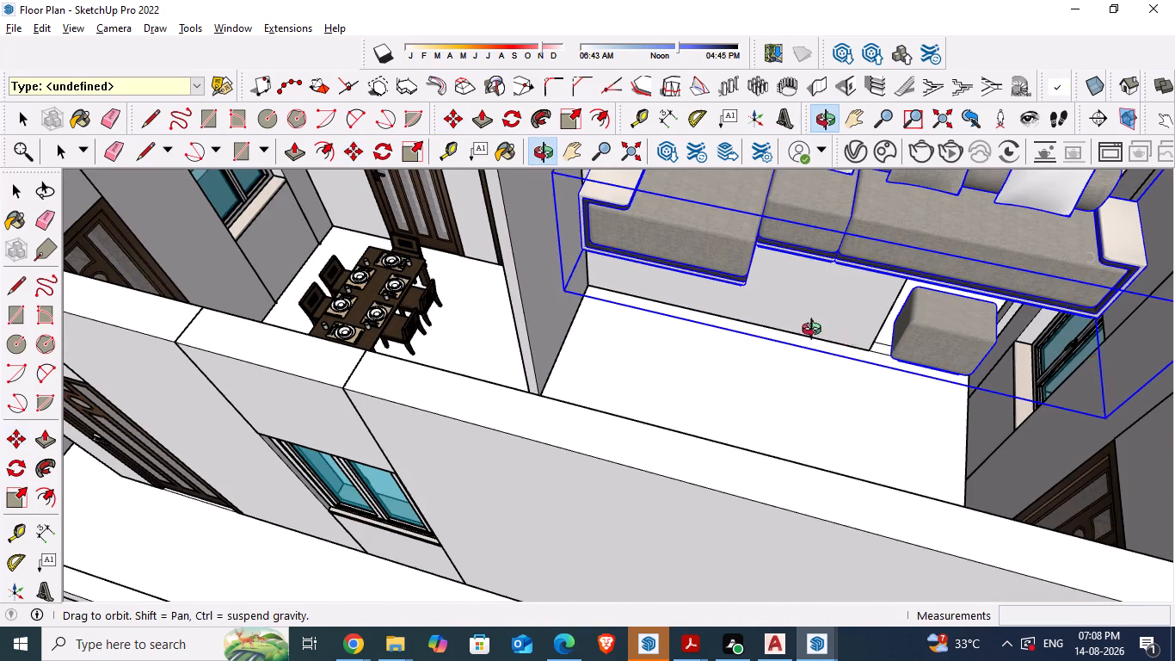
middle_click_drag(815, 331, 674, 297)
middle_click_drag(819, 349, 720, 334)
scroll(720, 337, "up", 3)
middle_click_drag(696, 361, 680, 393)
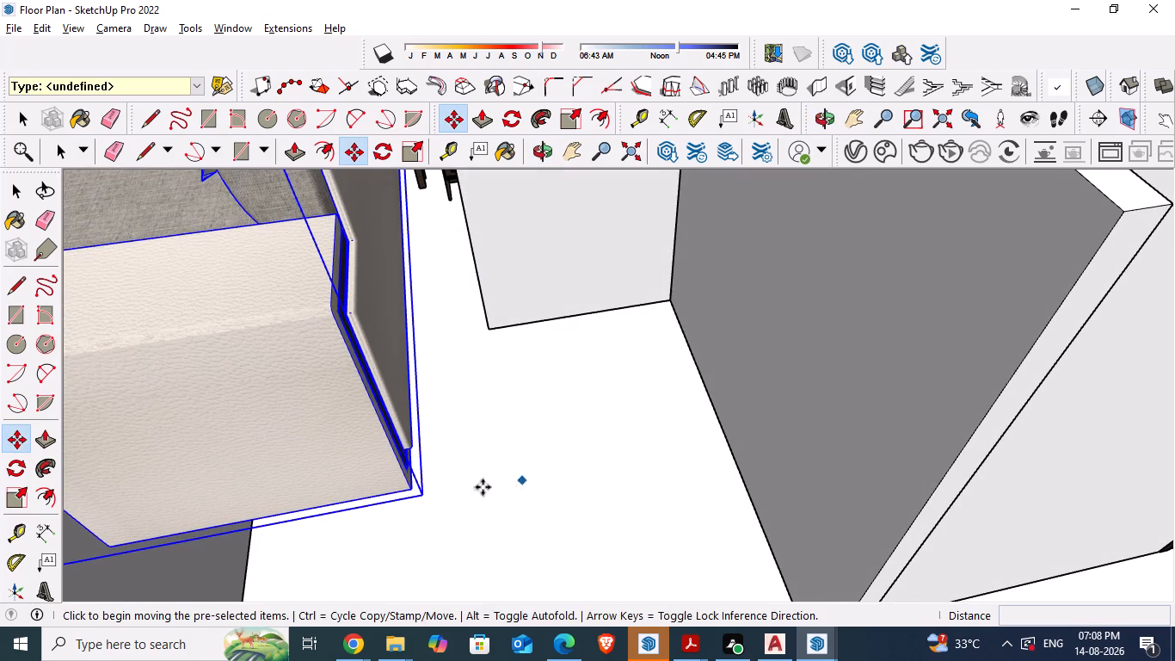
left_click_drag(425, 497, 770, 559)
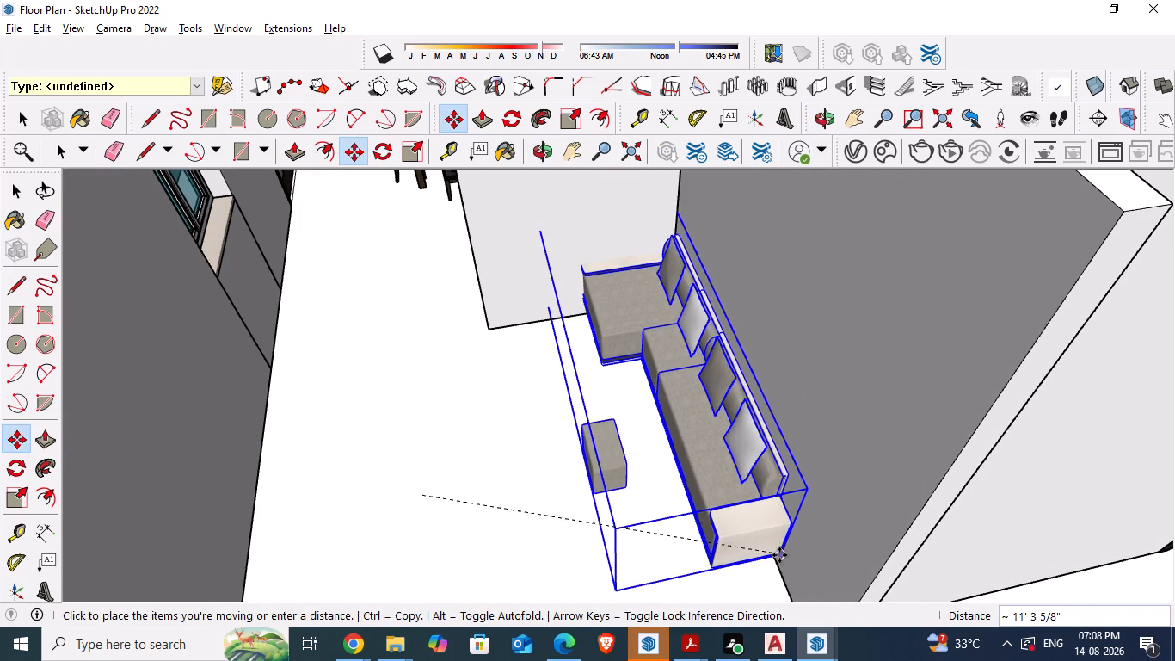
left_click(772, 561)
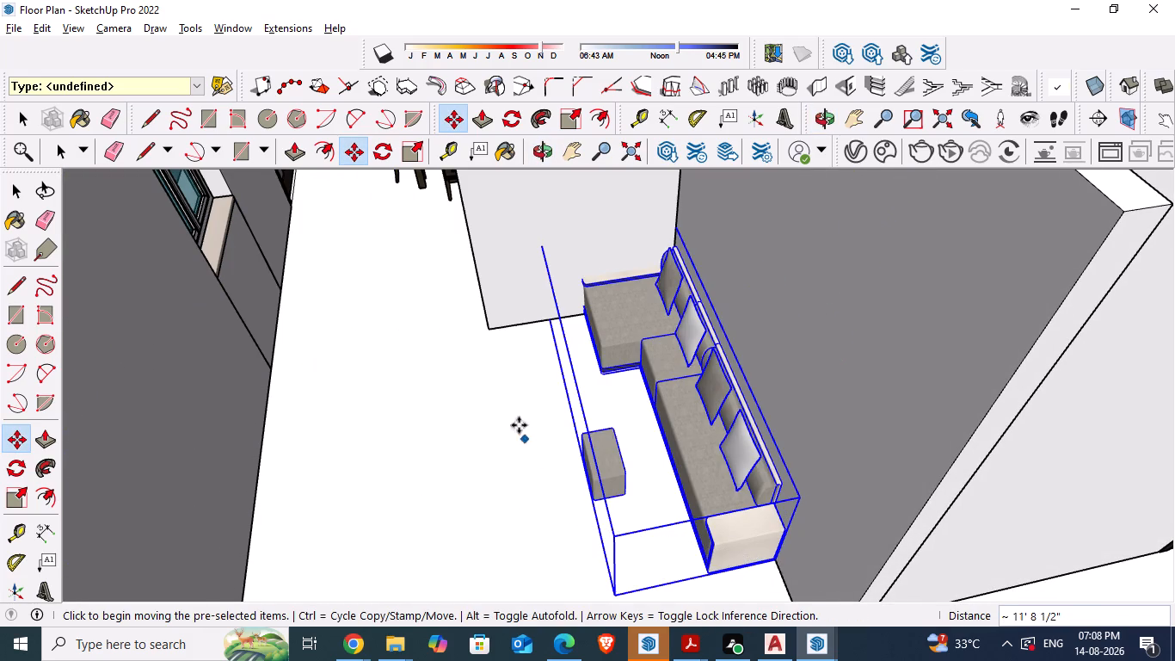
scroll(515, 416, "down", 2)
scroll(483, 334, "up", 3)
scroll(473, 306, "down", 4)
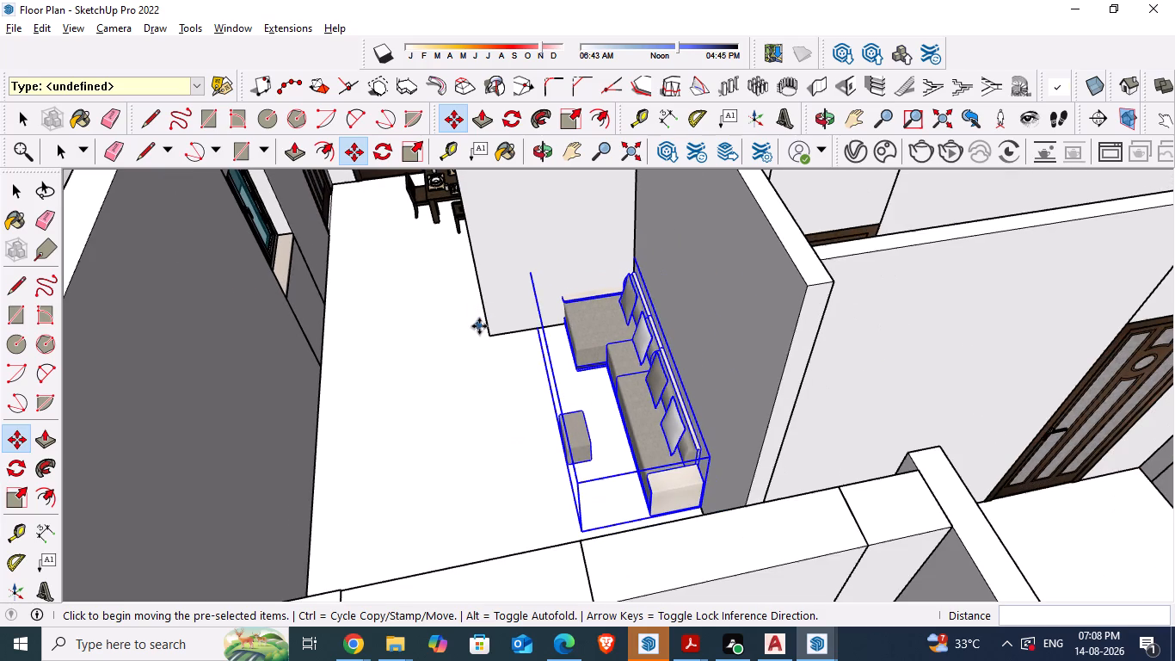
Move the sofa set along the long hall wall away from the partition until it no longer overlaps the partition, and deselect it.
middle_click_drag(511, 468, 812, 493)
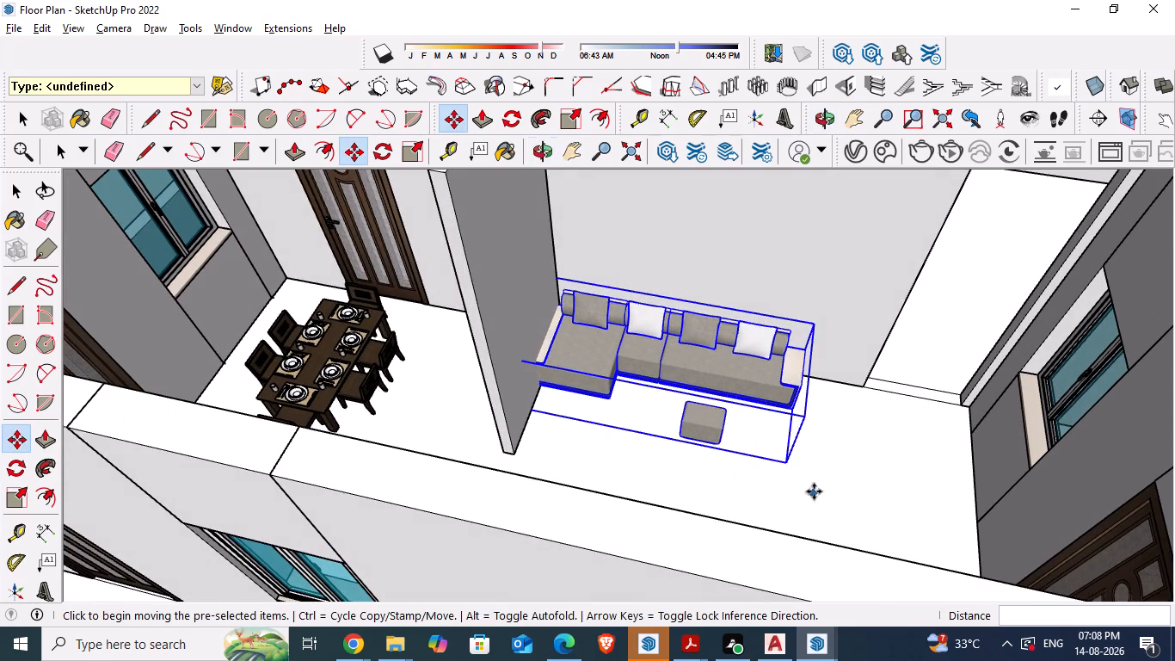
middle_click_drag(826, 442, 742, 468)
middle_click_drag(825, 447, 759, 383)
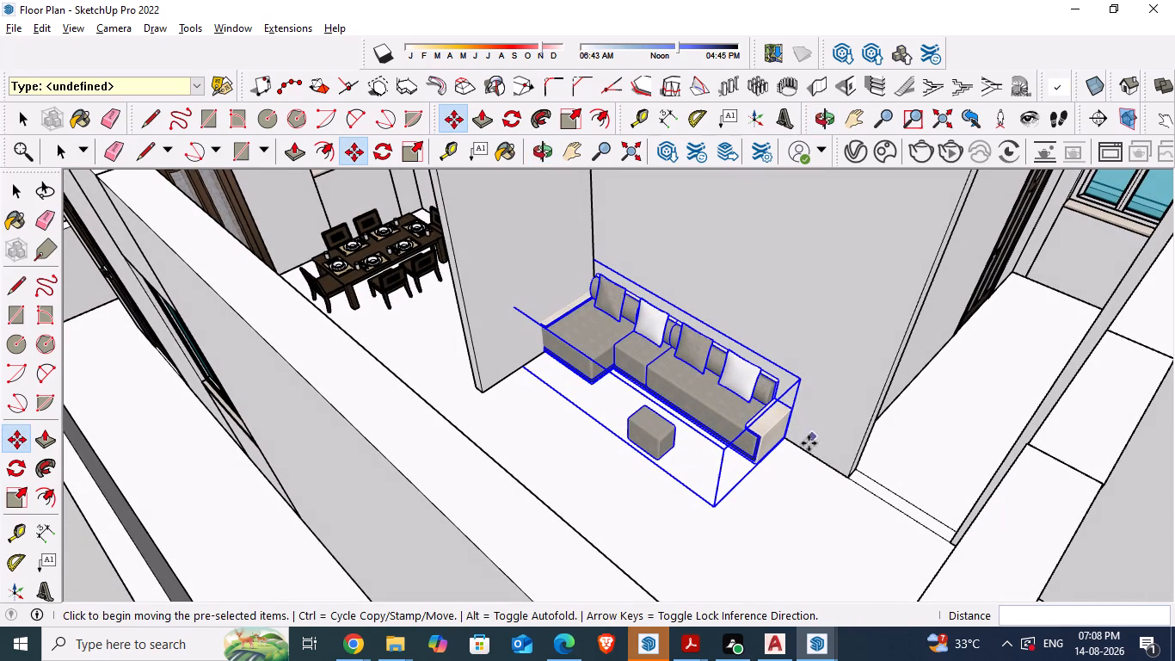
scroll(812, 482, "up", 16)
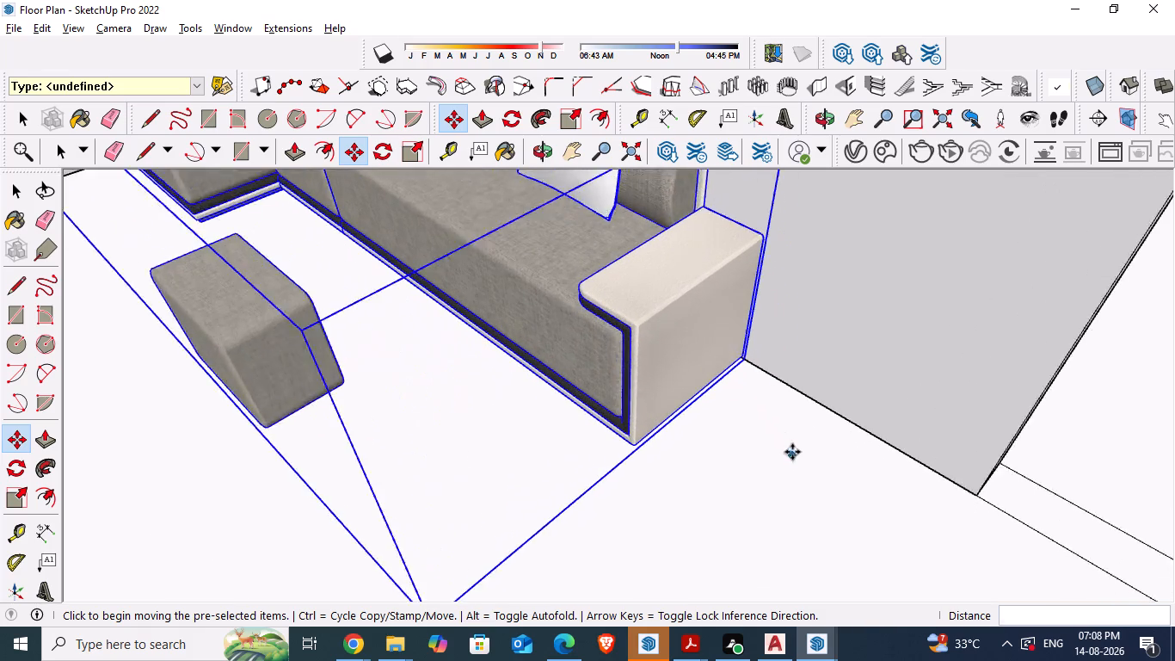
left_click_drag(740, 345, 904, 447)
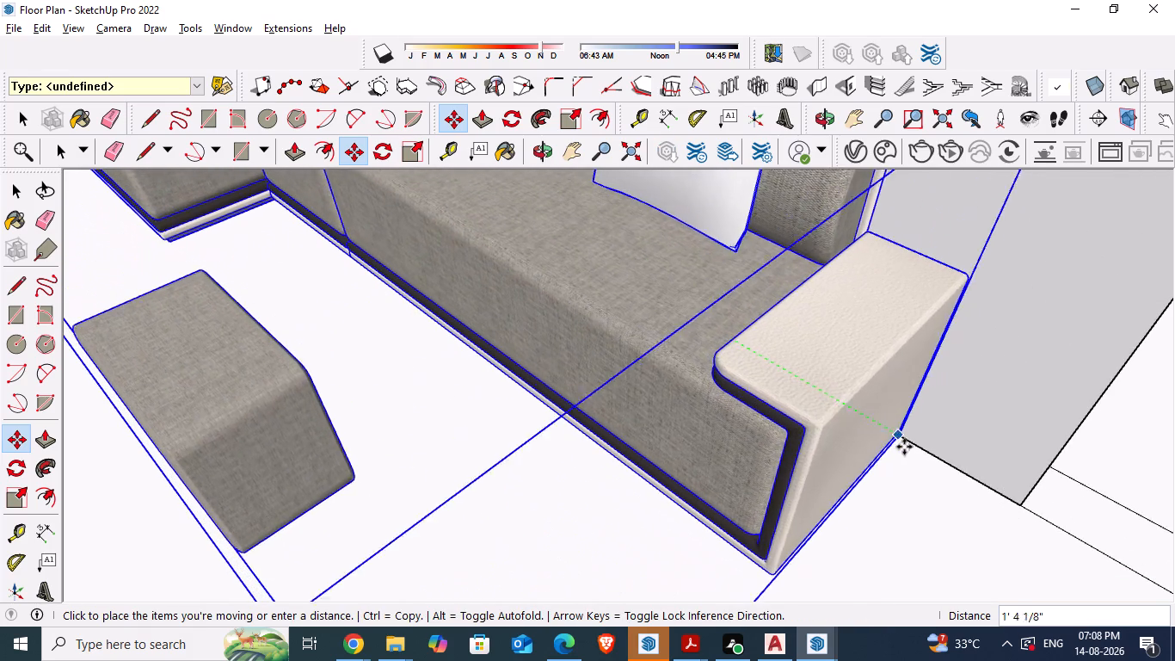
left_click_drag(904, 447, 929, 459)
left_click(929, 459)
key("space")
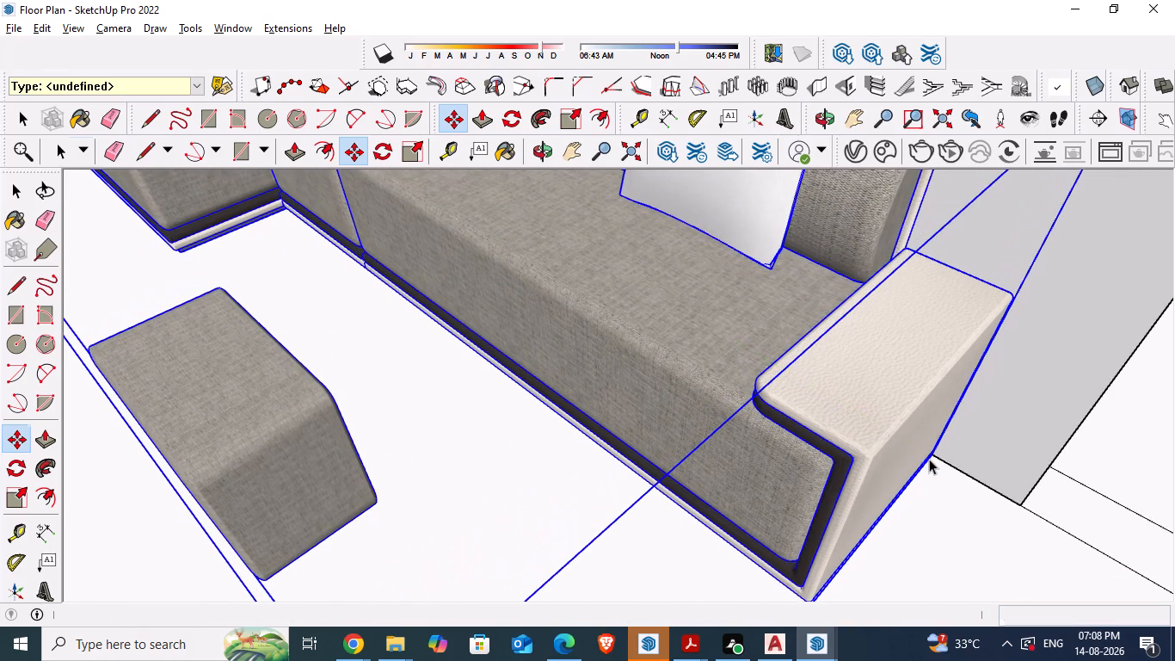
scroll(918, 448, "down", 8)
scroll(838, 469, "down", 2)
middle_click_drag(448, 473, 495, 493)
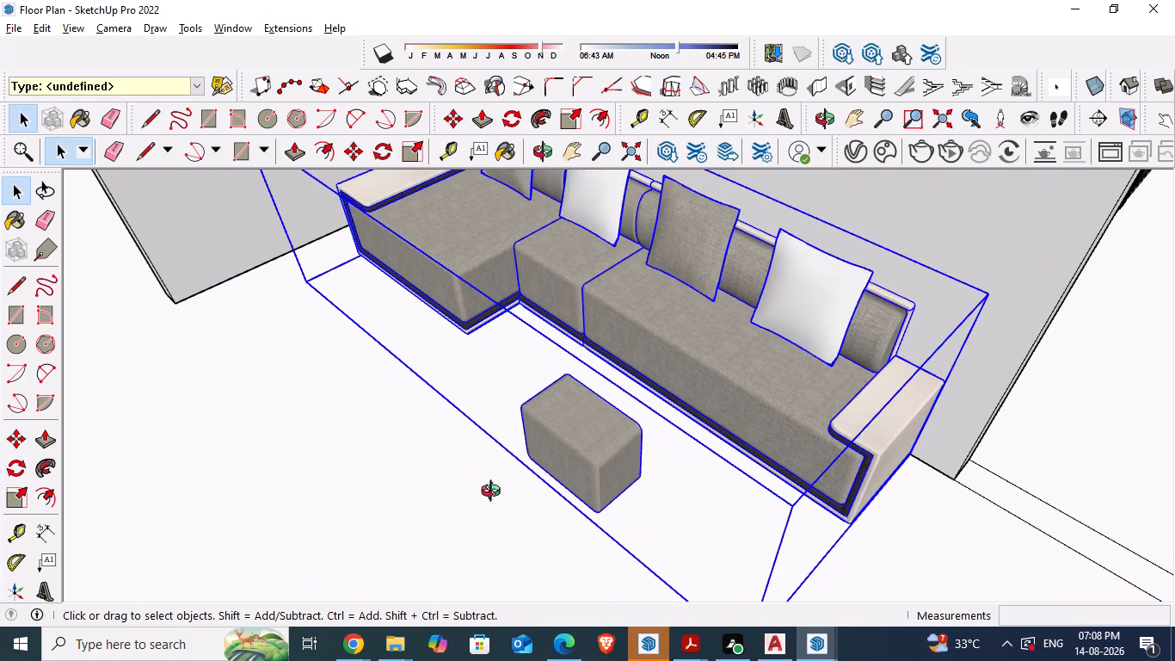
middle_click_drag(495, 493, 611, 528)
scroll(535, 436, "down", 8)
middle_click(523, 433)
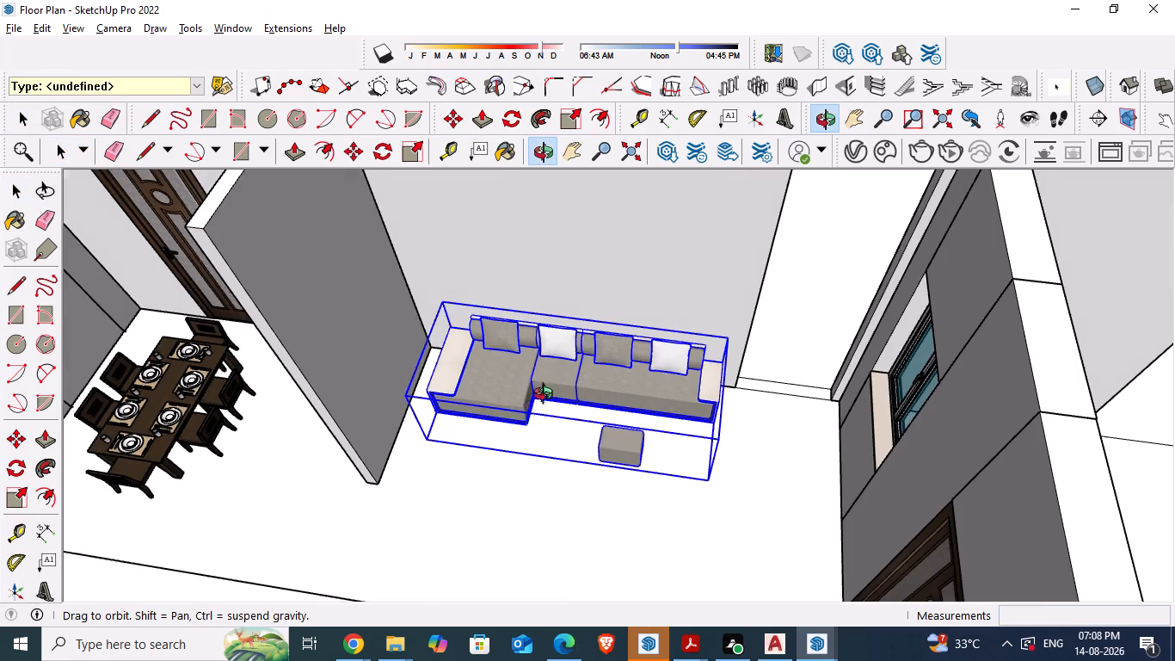
scroll(516, 433, "down", 6)
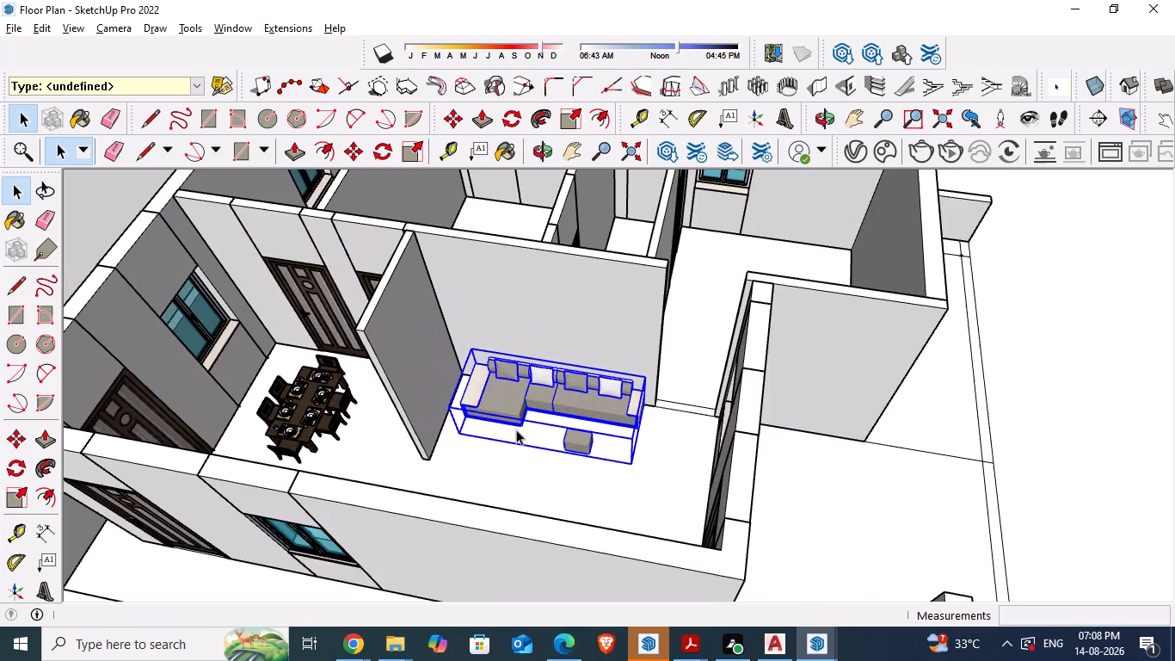
middle_click_drag(518, 428, 518, 476)
key("space")
left_click(1069, 423)
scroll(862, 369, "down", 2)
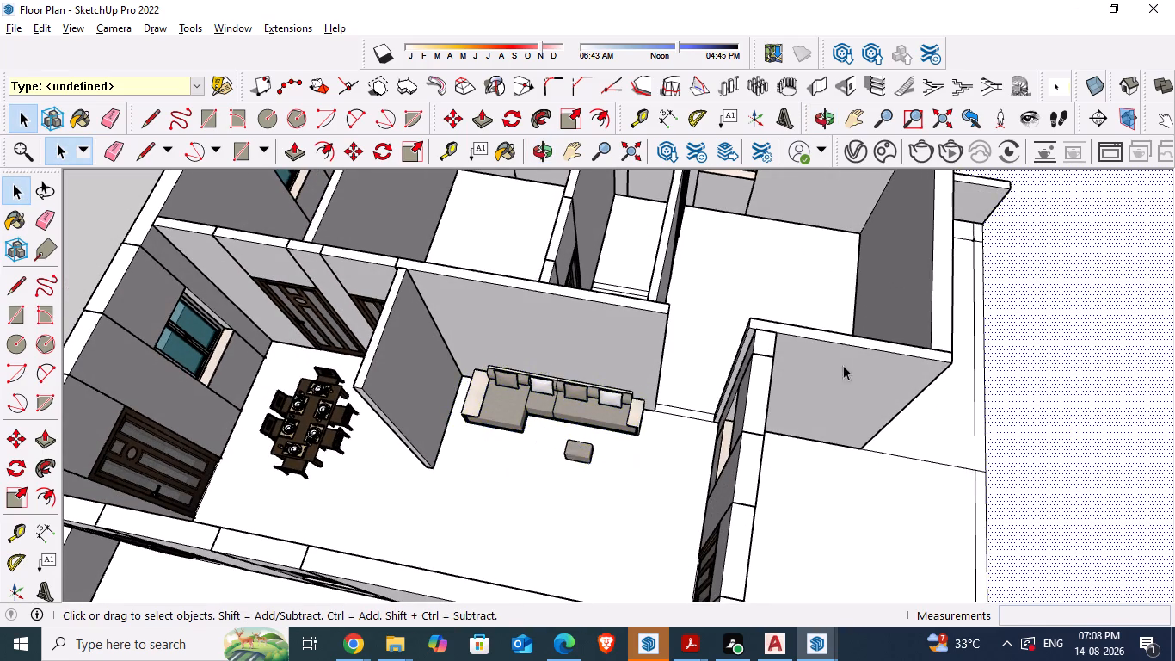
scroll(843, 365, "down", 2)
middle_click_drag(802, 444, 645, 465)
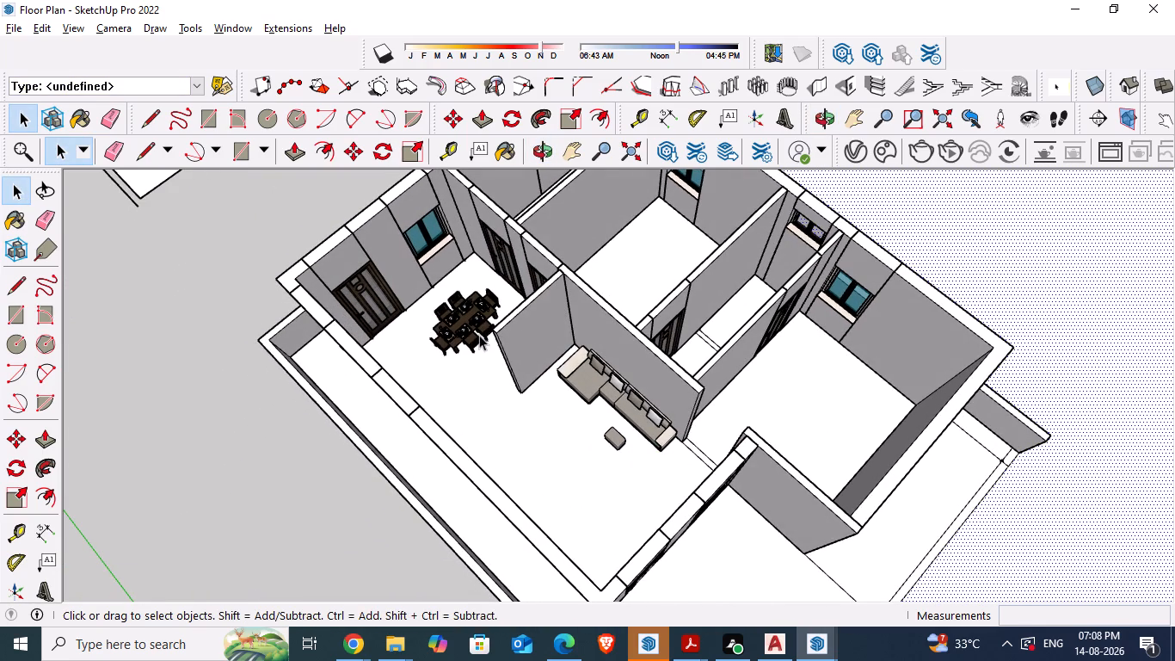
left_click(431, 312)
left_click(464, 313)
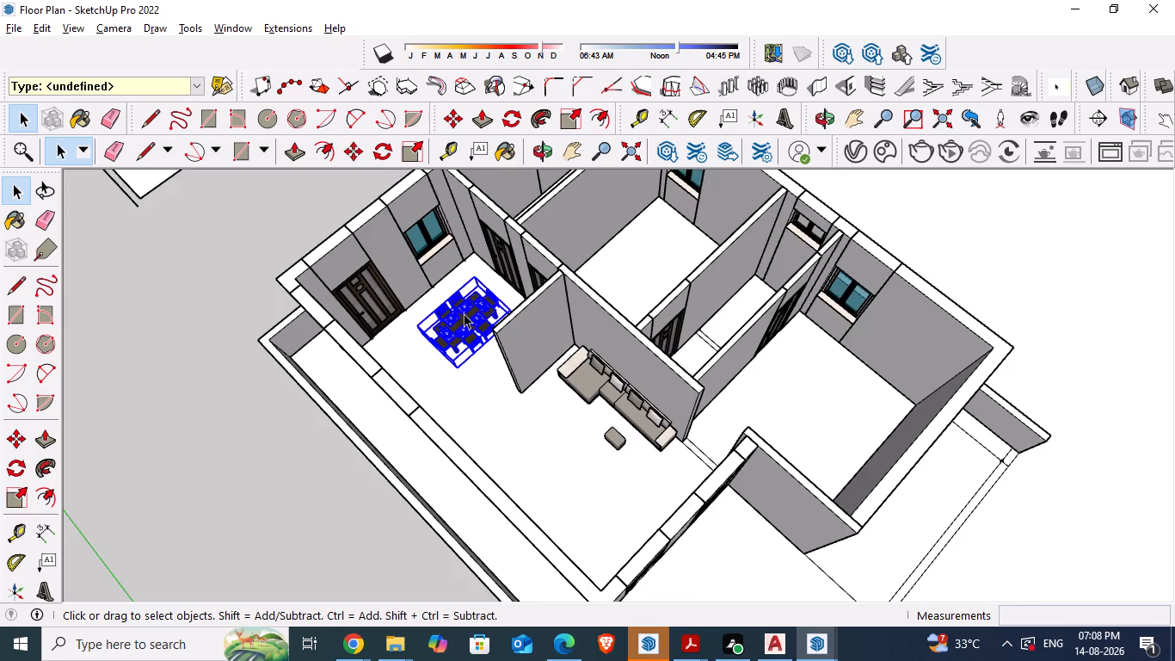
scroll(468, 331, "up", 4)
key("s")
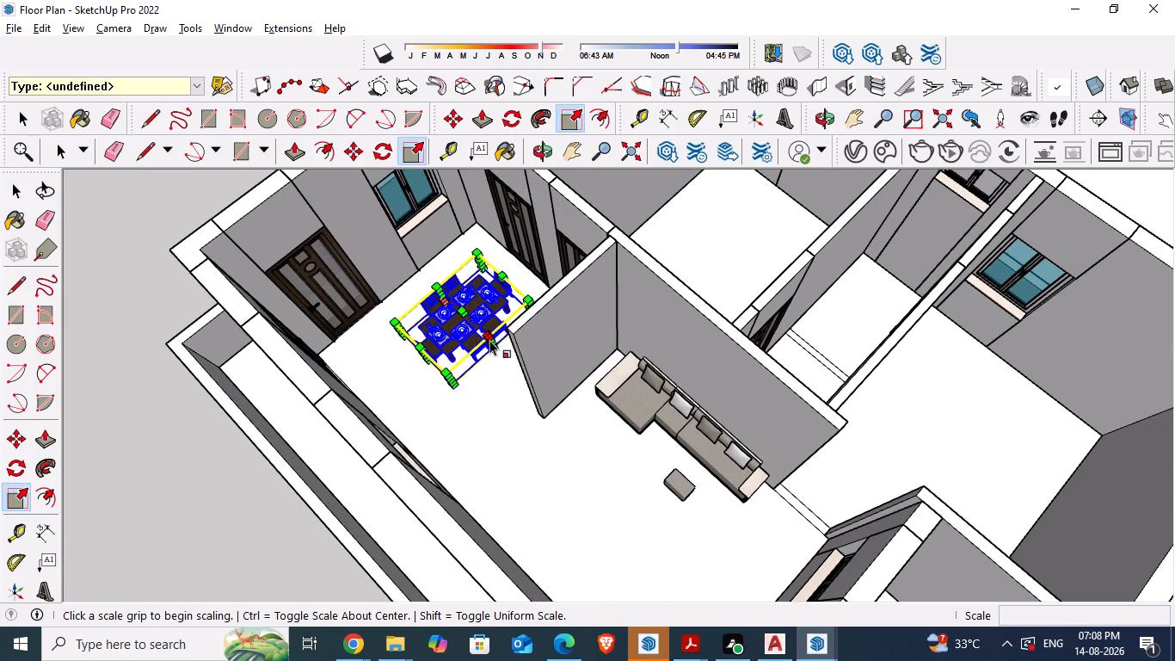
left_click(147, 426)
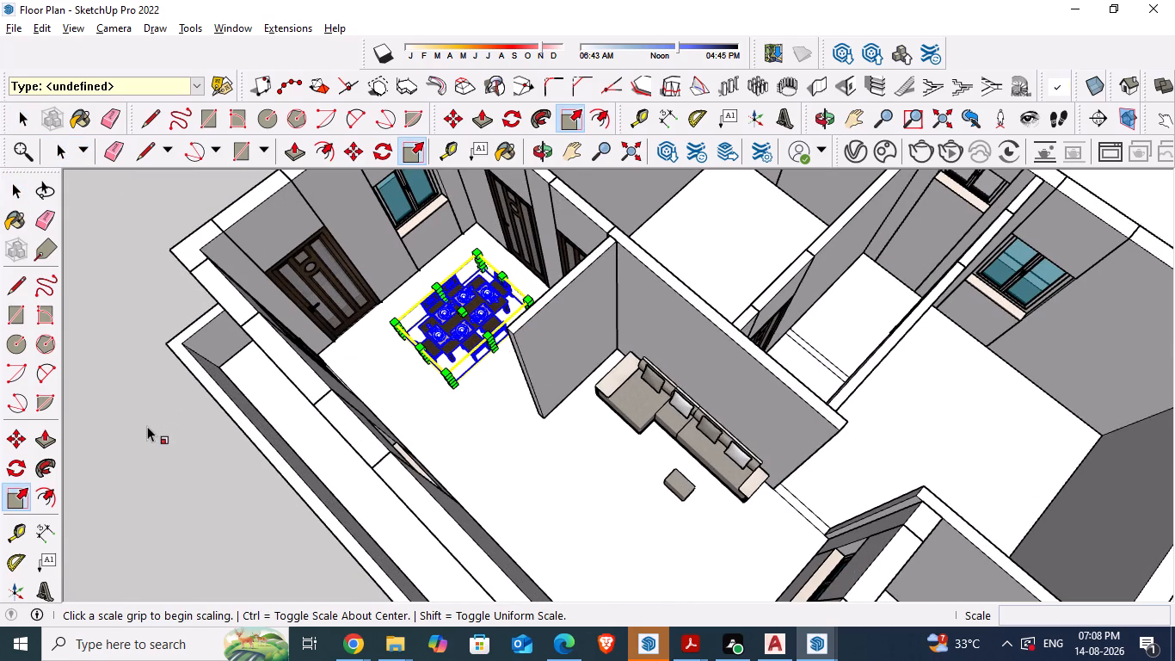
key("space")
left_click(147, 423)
Save the house model.
scroll(529, 343, "up", 1)
scroll(528, 343, "down", 2)
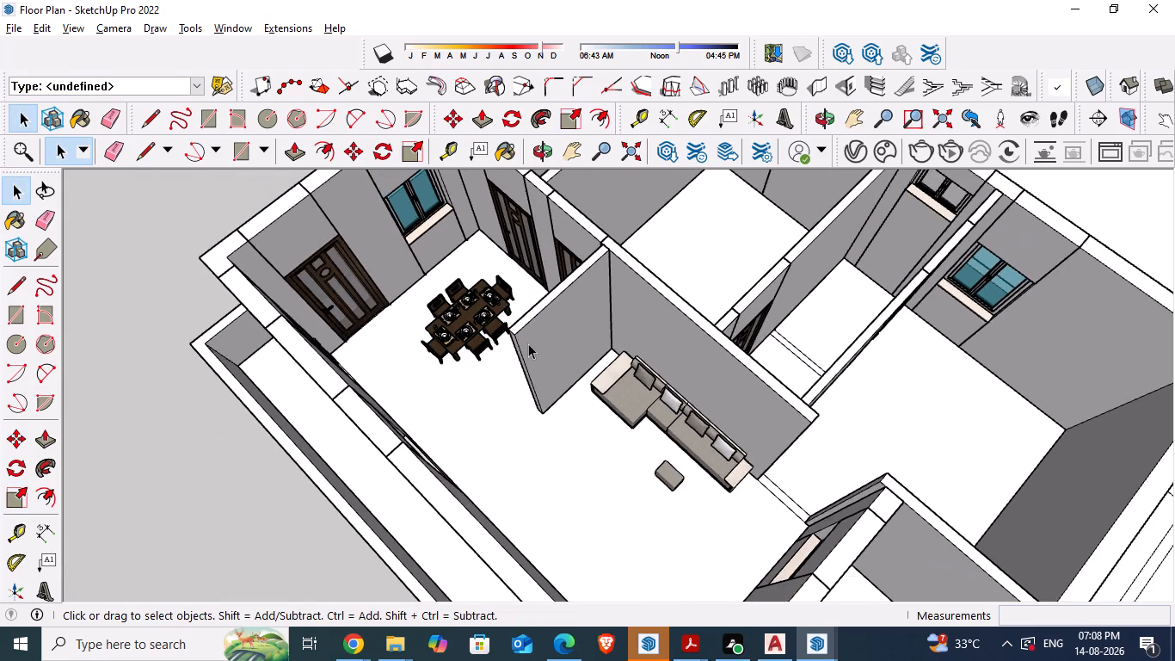
scroll(528, 343, "down", 1)
middle_click_drag(534, 417, 480, 378)
scroll(480, 378, "down", 2)
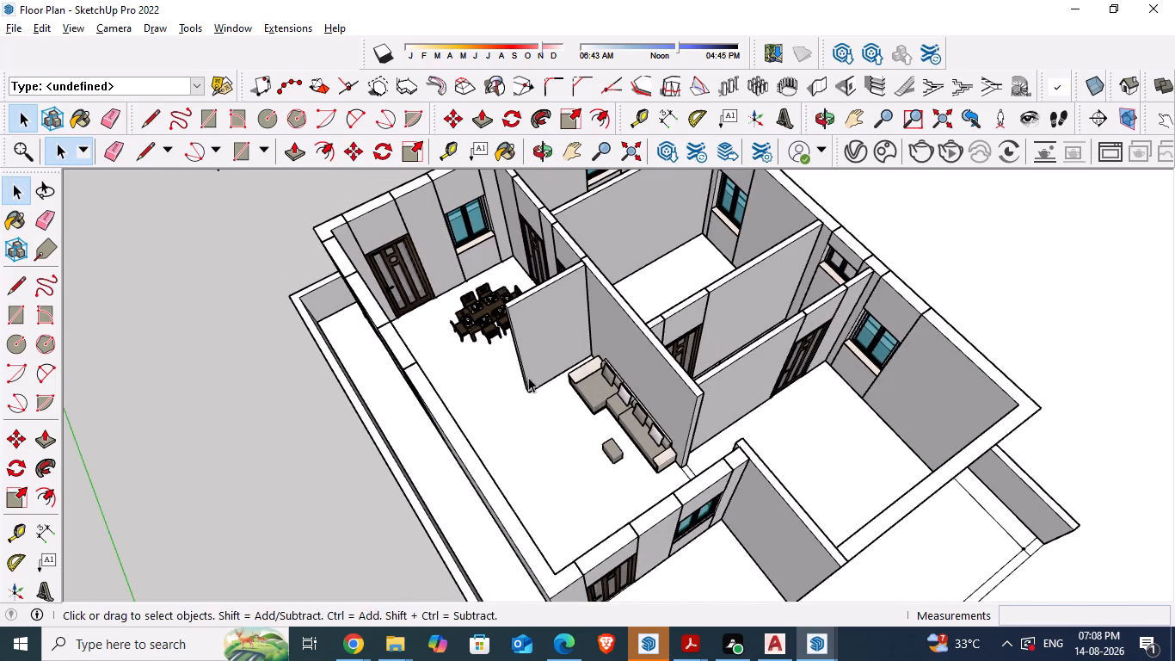
middle_click_drag(528, 379, 526, 411)
scroll(526, 397, "down", 3)
middle_click_drag(526, 393, 542, 399)
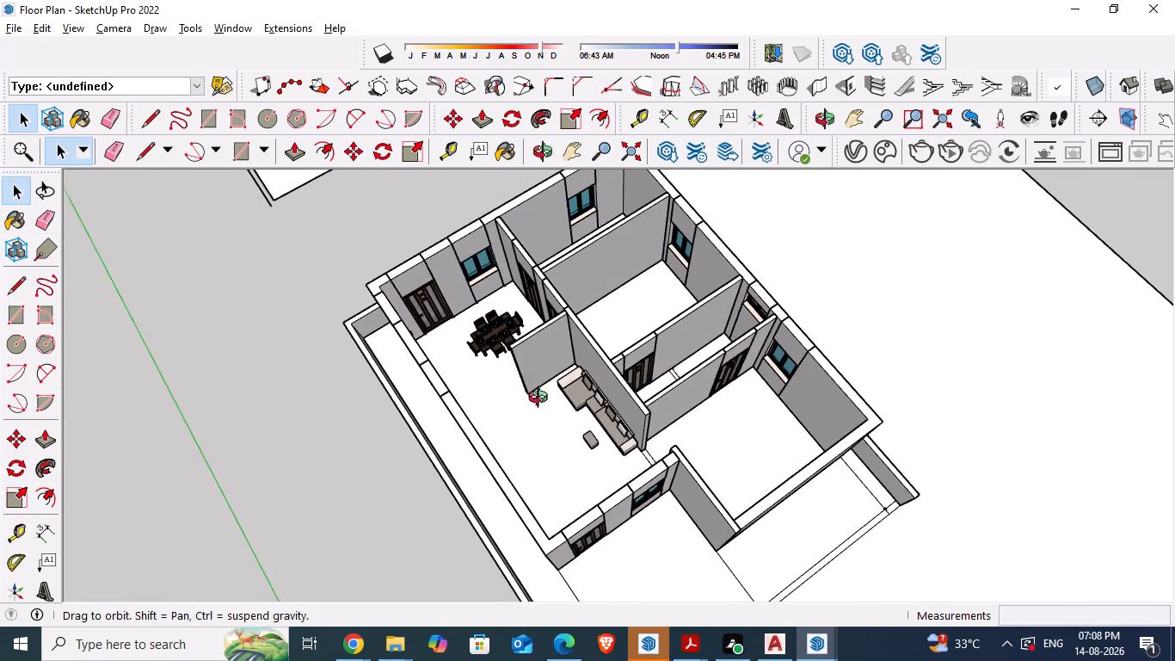
middle_click_drag(542, 399, 607, 428)
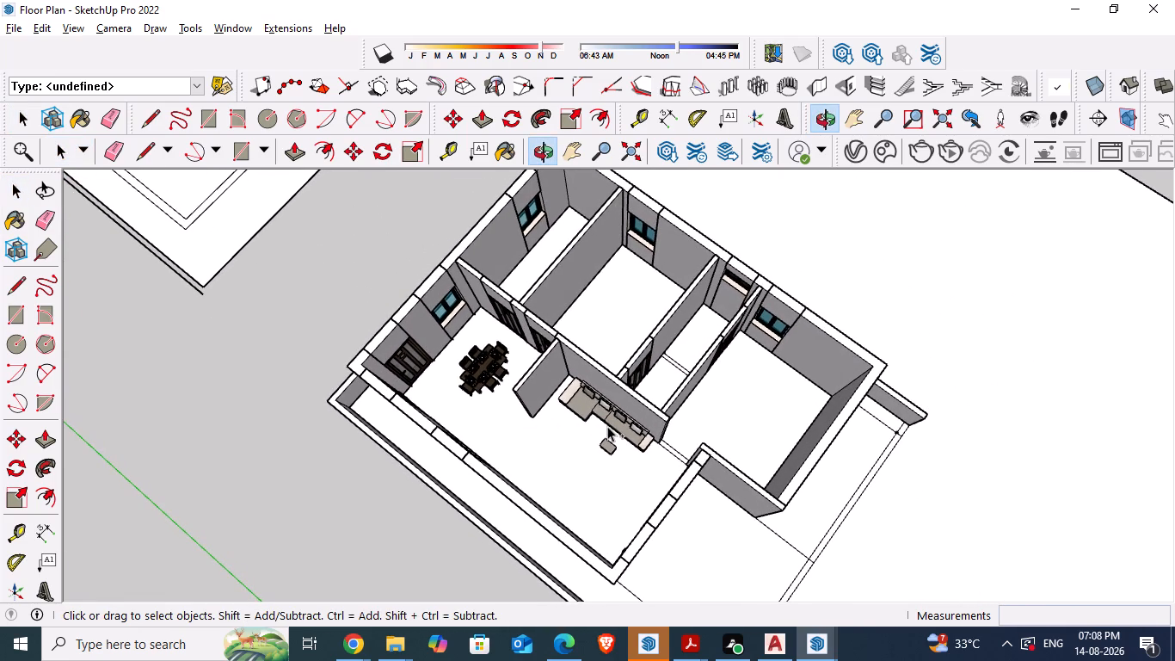
key("ctrl+s")
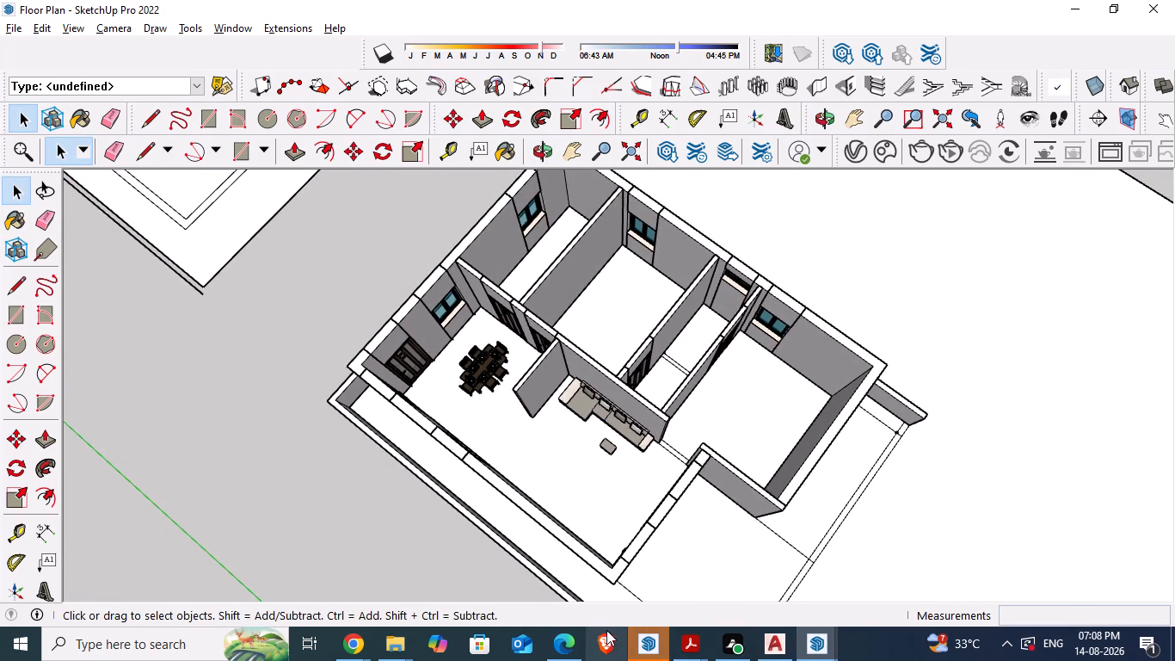
Switch to the open Welcome to SketchUp window and close it.
left_click(648, 630)
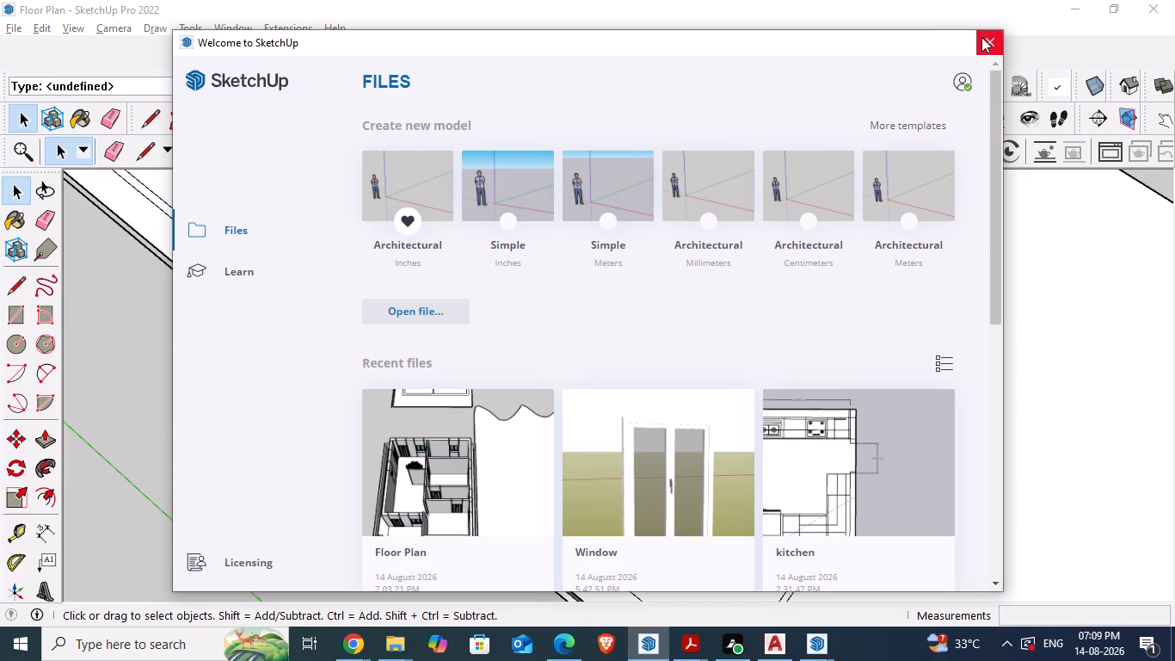
left_click(981, 38)
Check the thickness of the narrow partition strip crossing the floor of the small room between the two doors.
middle_click_drag(579, 434, 609, 412)
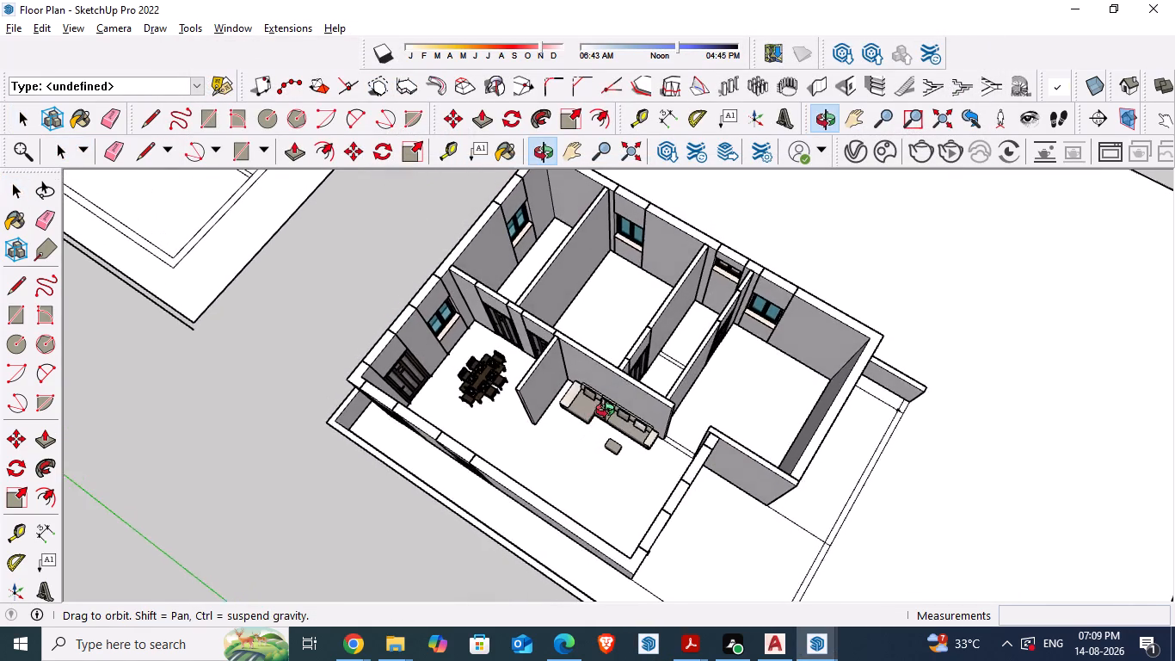
middle_click_drag(609, 412, 583, 405)
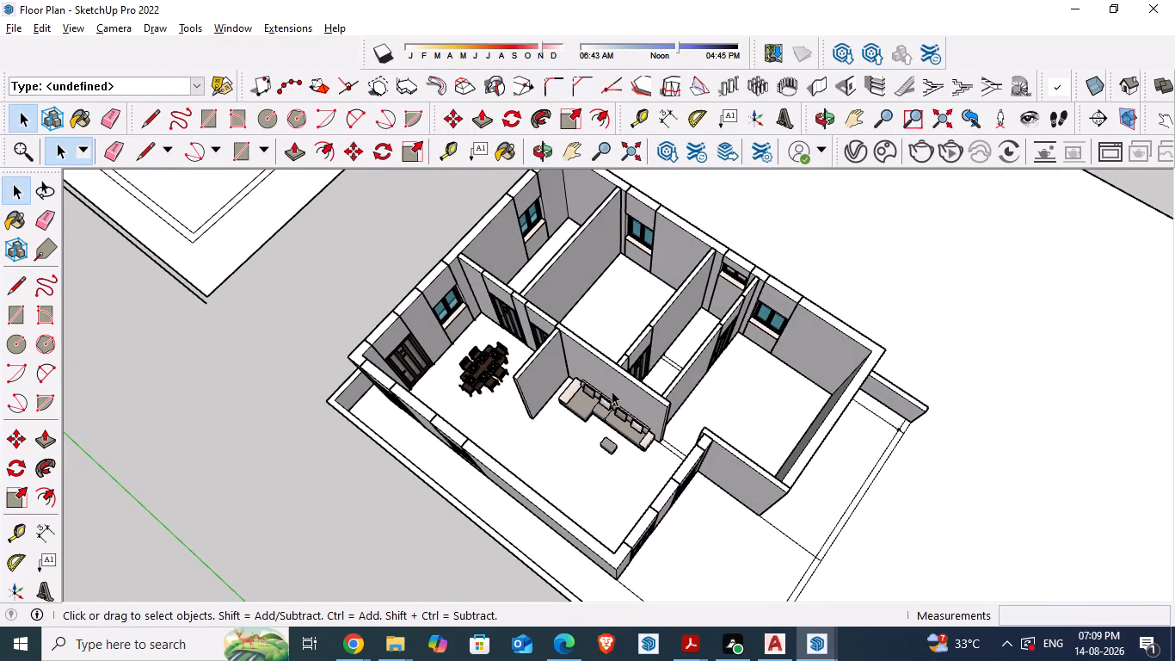
scroll(818, 401, "up", 4)
scroll(597, 316, "up", 4)
middle_click_drag(667, 362, 655, 396)
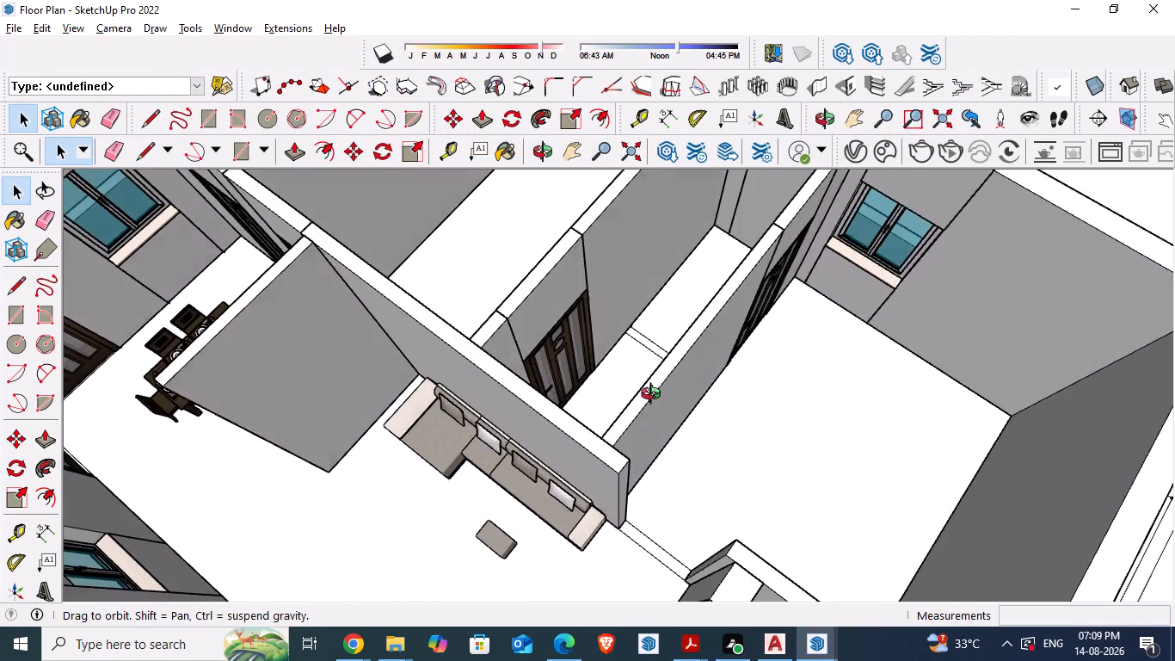
middle_click_drag(655, 396, 603, 438)
scroll(707, 386, "up", 8)
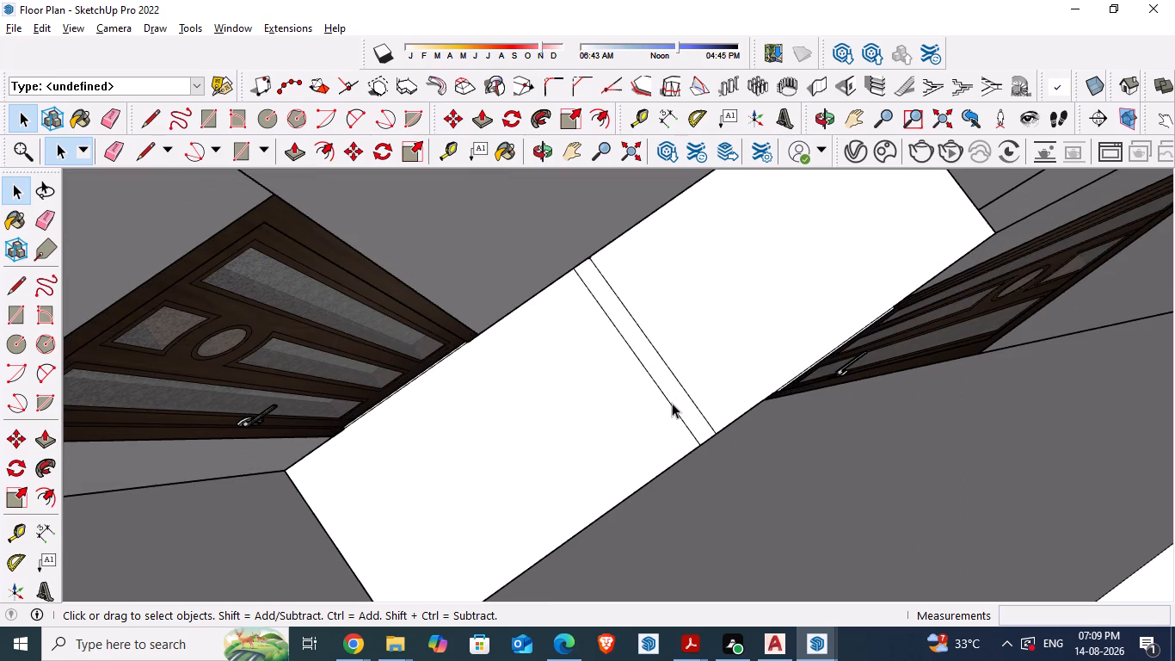
left_click(38, 533)
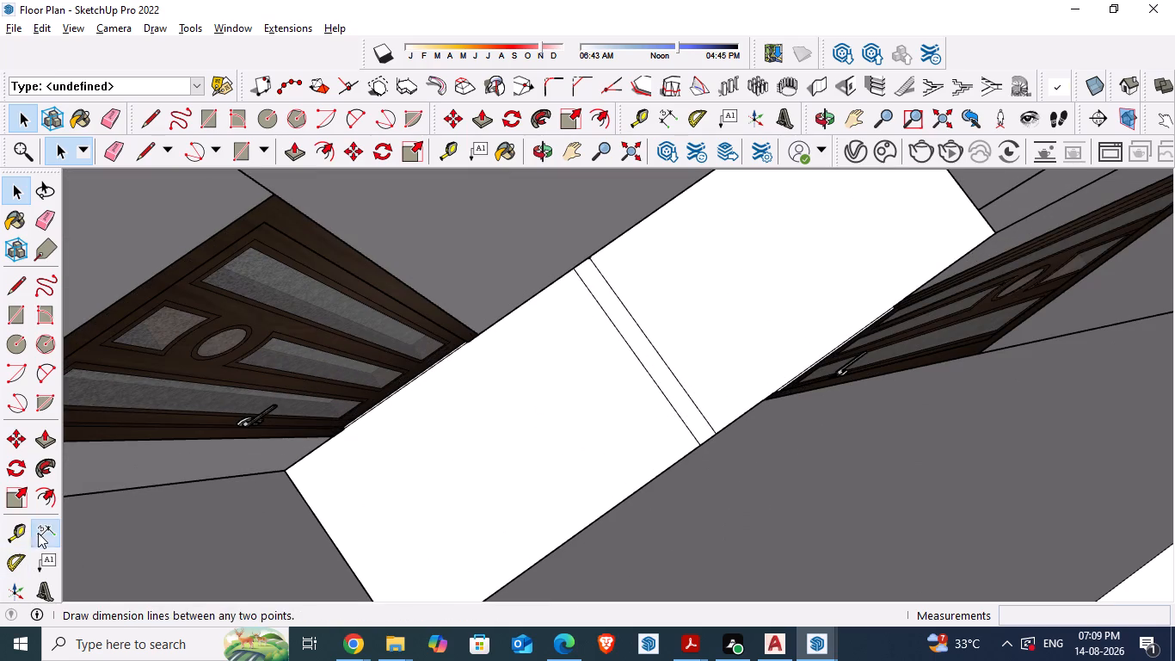
left_click(704, 446)
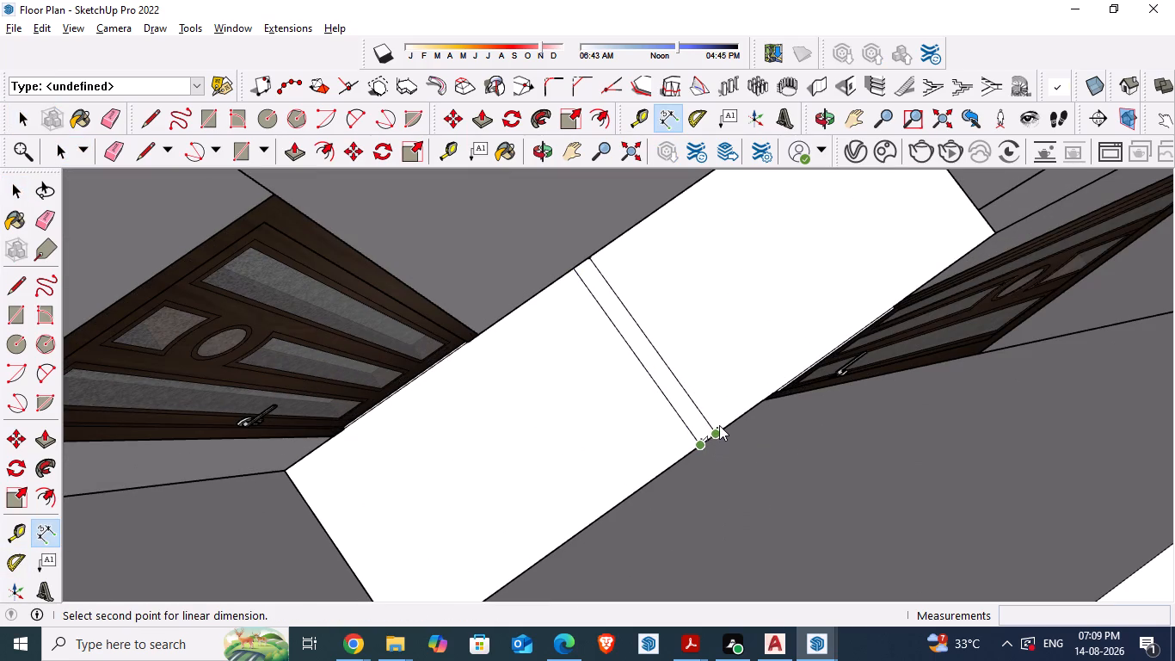
left_click(719, 425)
key("space")
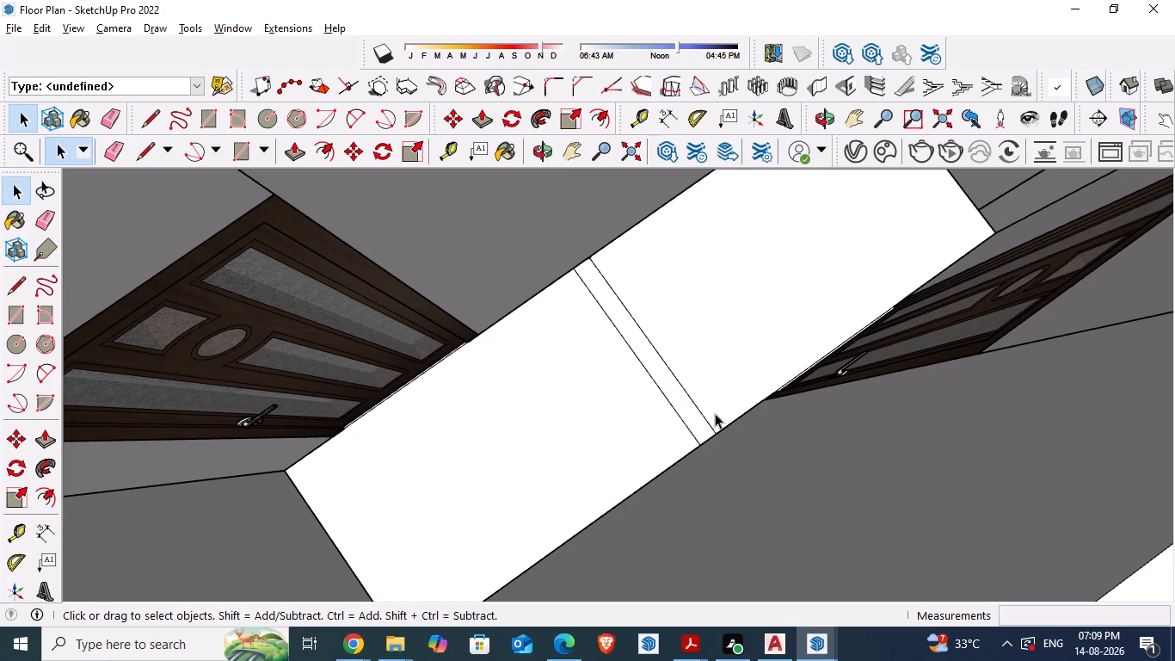
Configure the 1001bit vertical wall with left alignment, 4" thickness and 10' height, built as a group, and start building it.
left_click(809, 83)
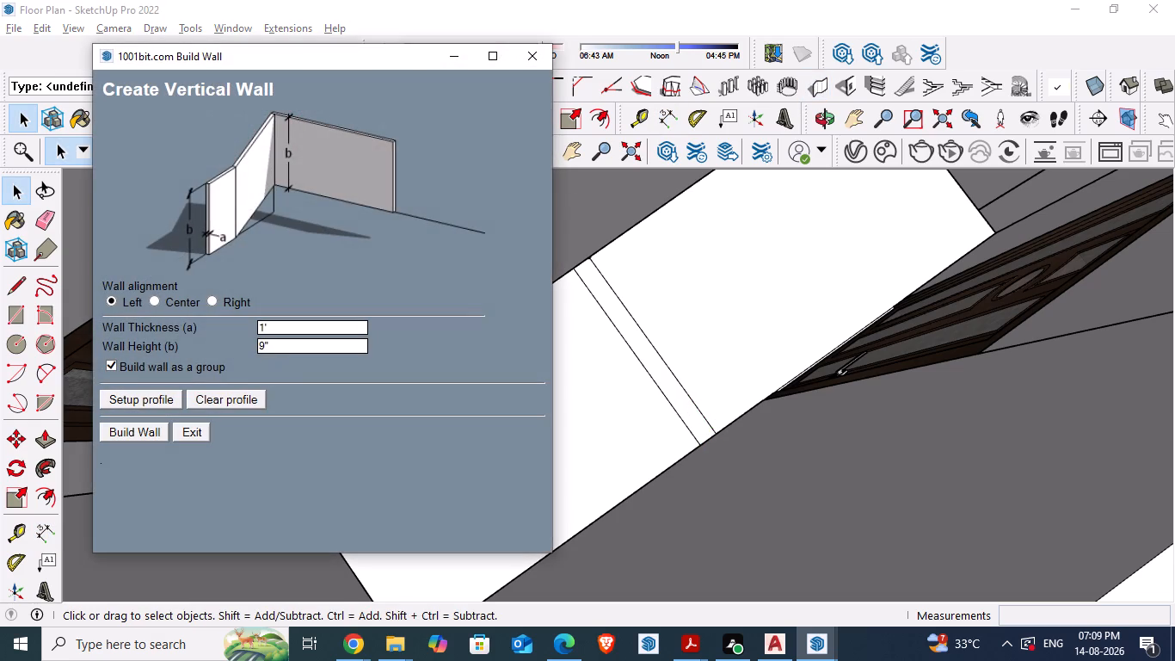
left_click_drag(277, 326, 248, 324)
key("4")
key("shift+quotedbl")
left_click_drag(273, 344, 241, 335)
type("10'")
left_click(138, 431)
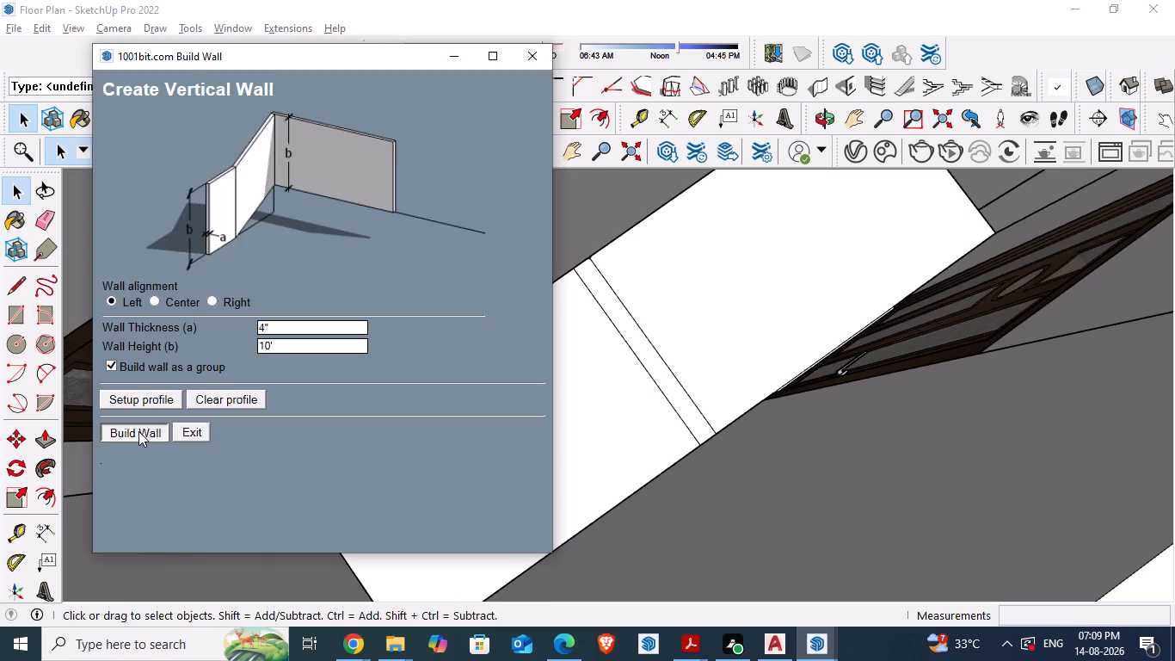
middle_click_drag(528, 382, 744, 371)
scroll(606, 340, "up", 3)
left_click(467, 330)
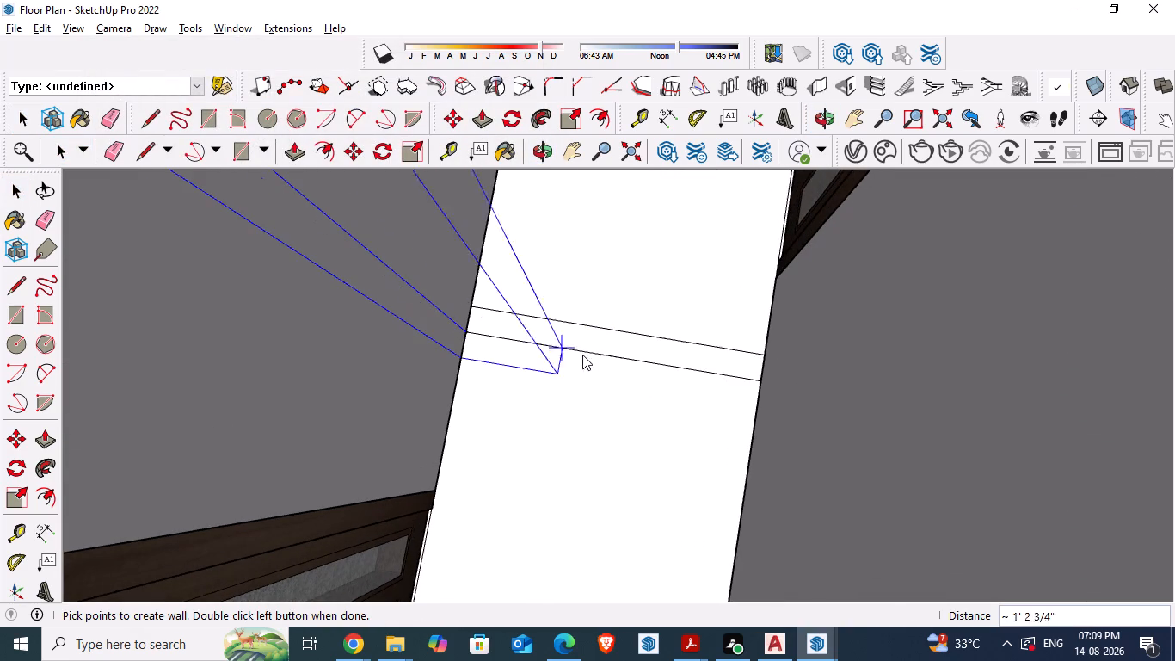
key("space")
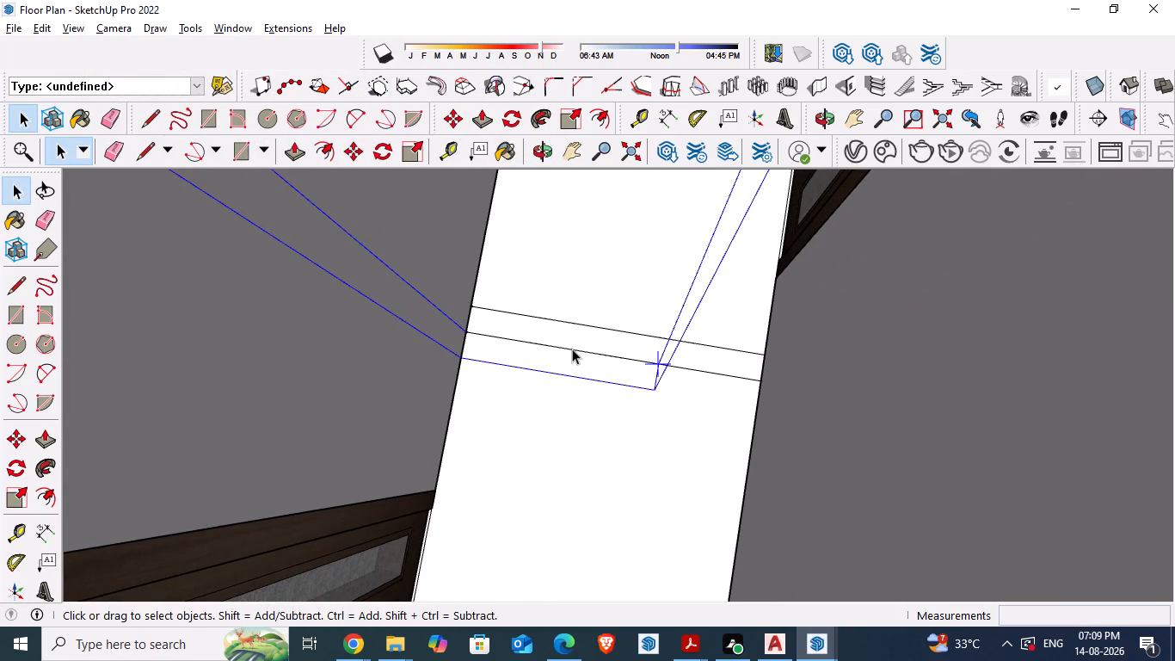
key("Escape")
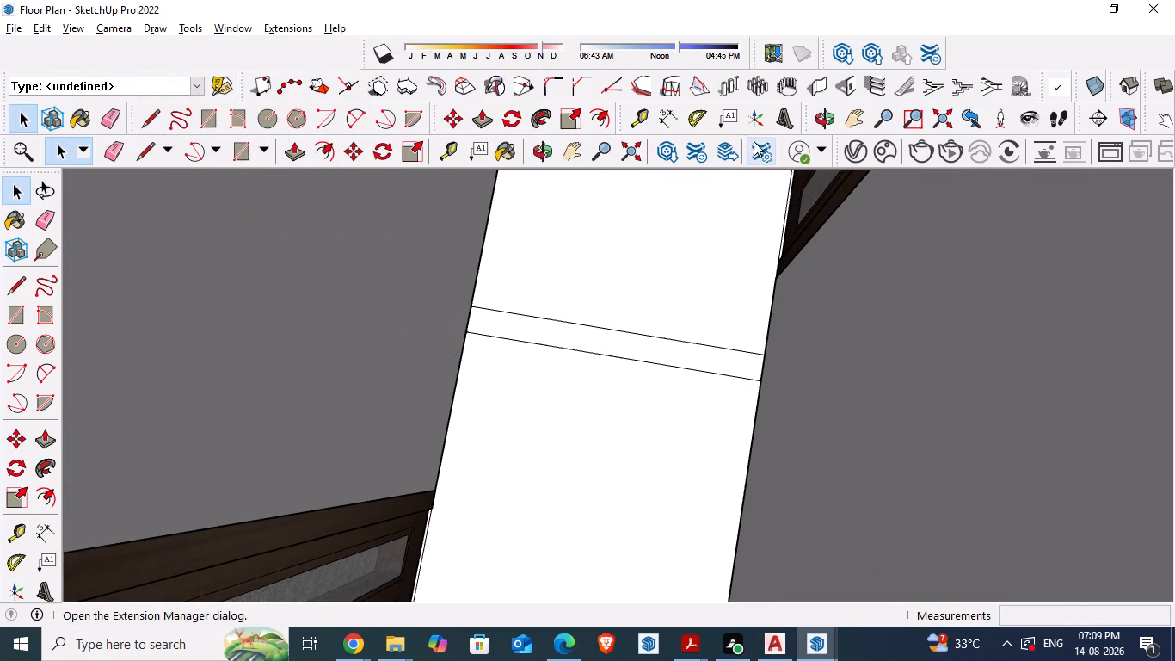
Build a right-aligned 1001bit vertical wall, 4" thick and 10' high as a group, along the lower edge of the narrow floor strip.
left_click(815, 81)
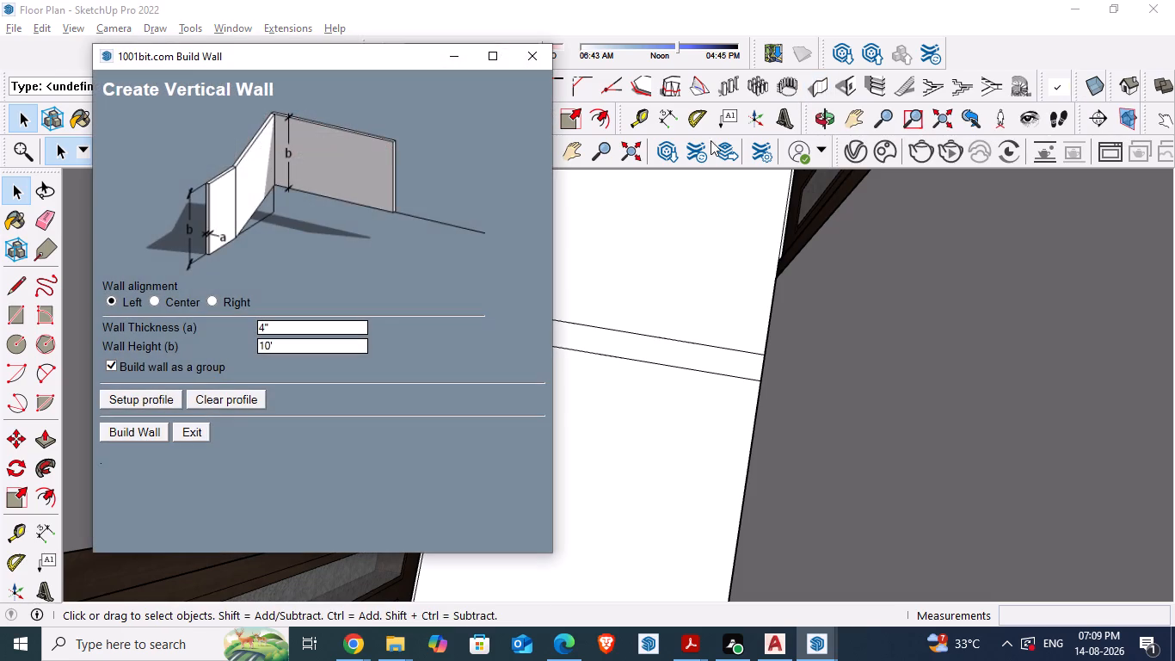
left_click(215, 300)
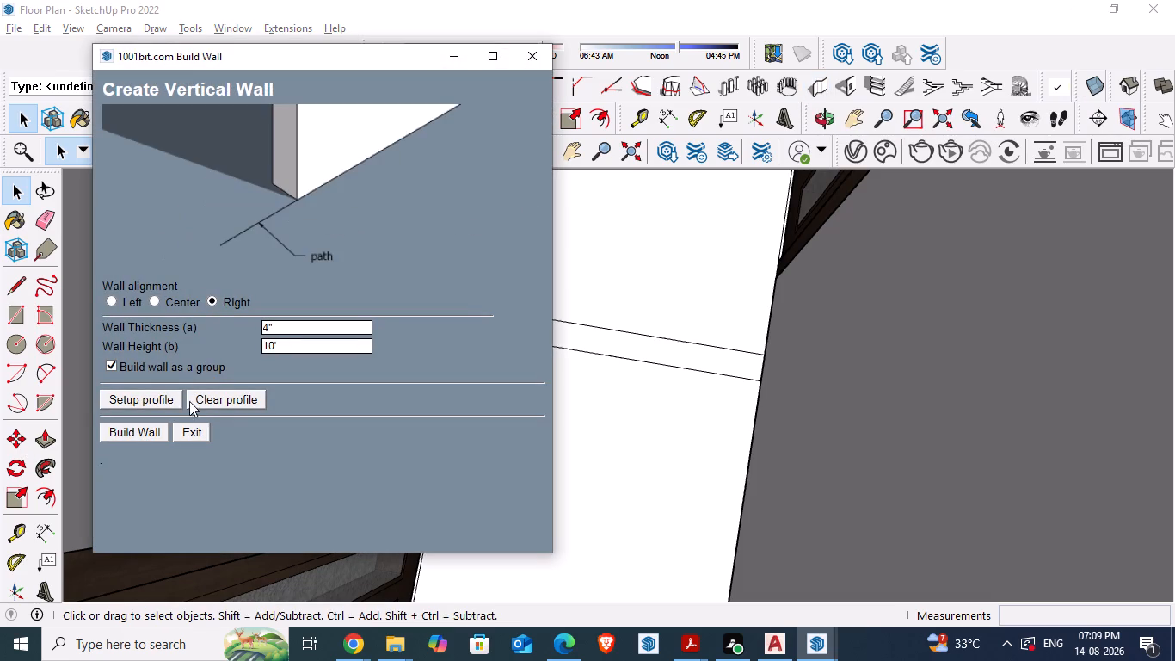
left_click(128, 433)
left_click(468, 331)
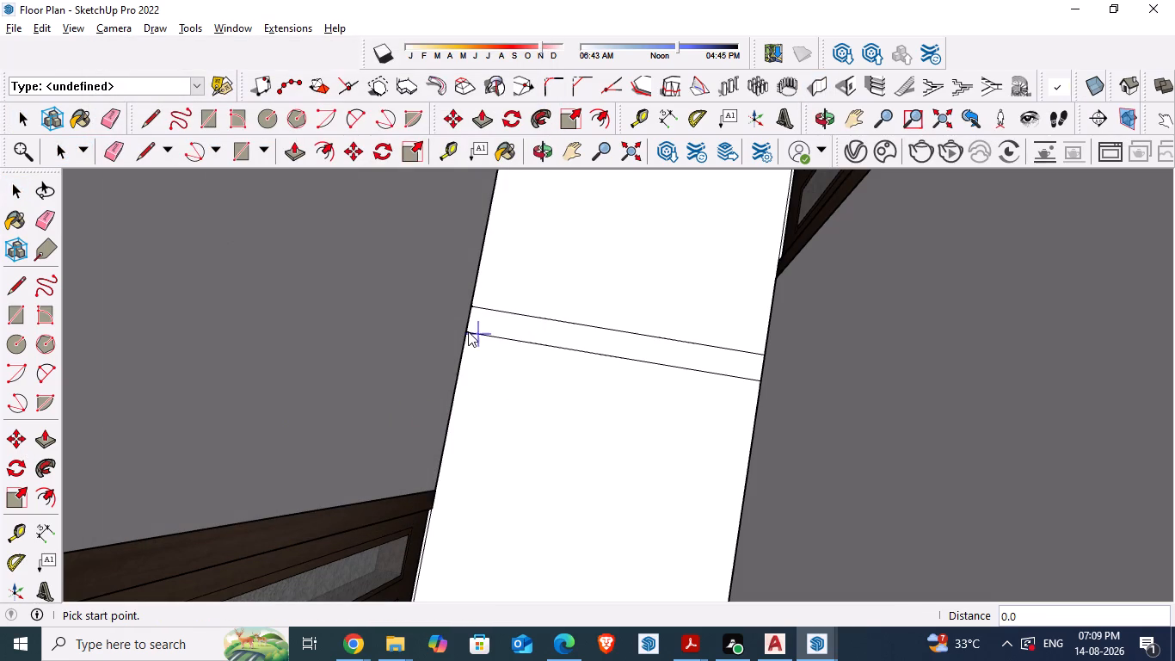
double_click(760, 374)
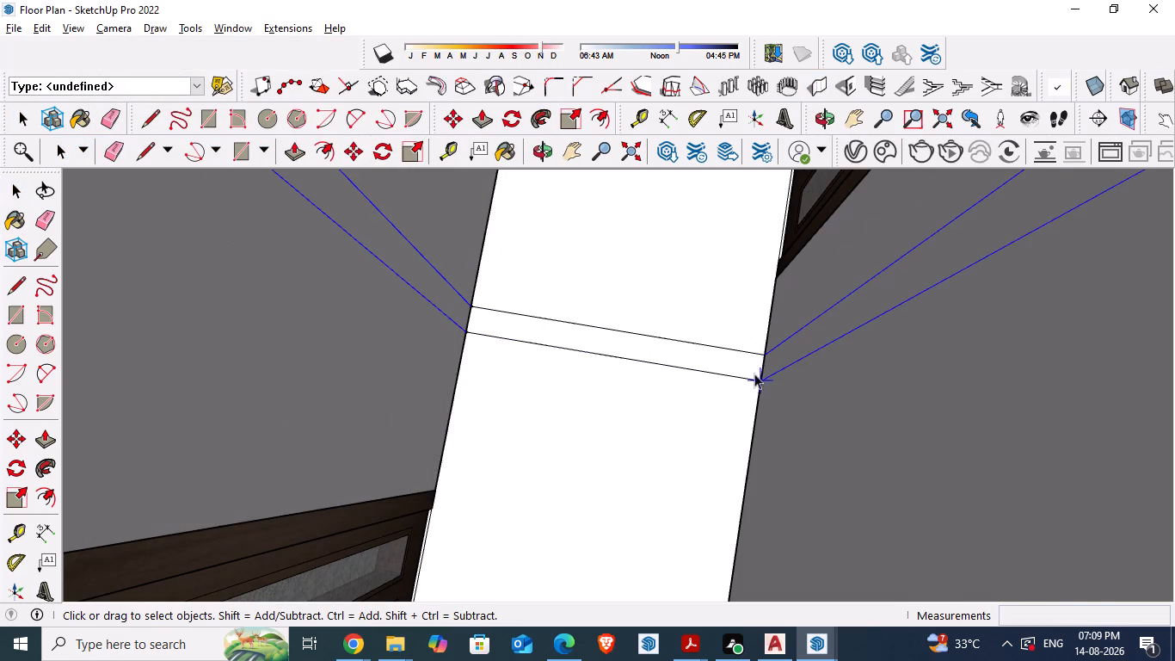
Save the house model with the new partition wall.
scroll(421, 452, "down", 13)
middle_click_drag(531, 460, 591, 396)
scroll(605, 401, "down", 3)
key("ctrl+s")
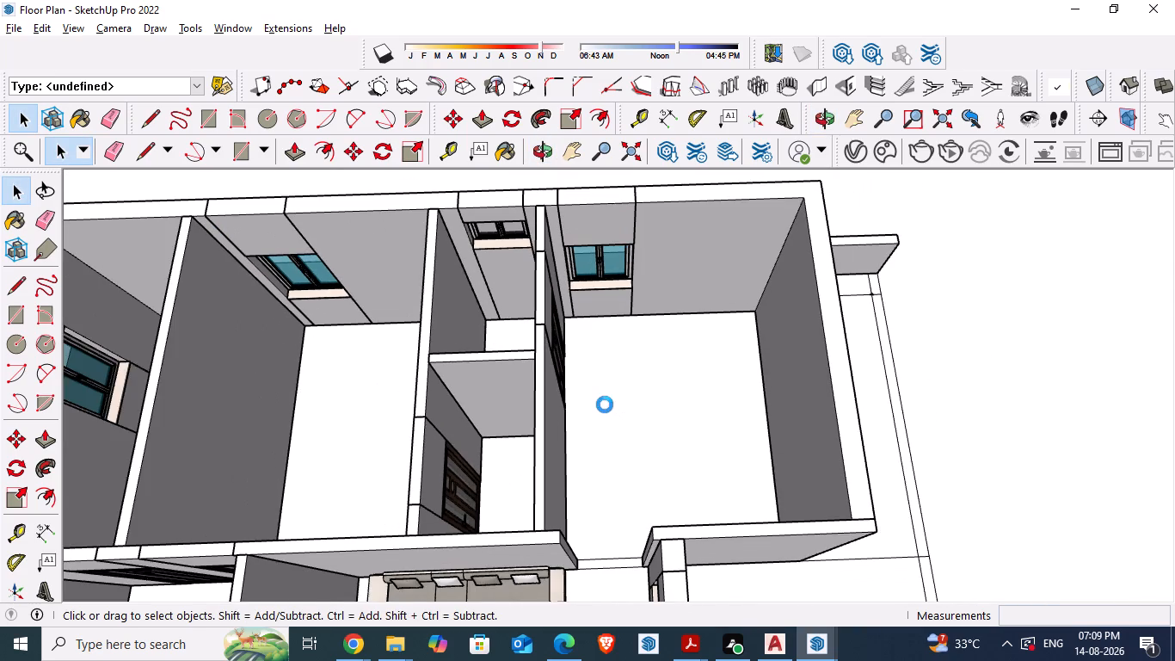
Inspect the rooms around the new partition and check the room layout in the floor plans-Layout1 PDF.
scroll(605, 401, "down", 1)
middle_click_drag(631, 440, 616, 497)
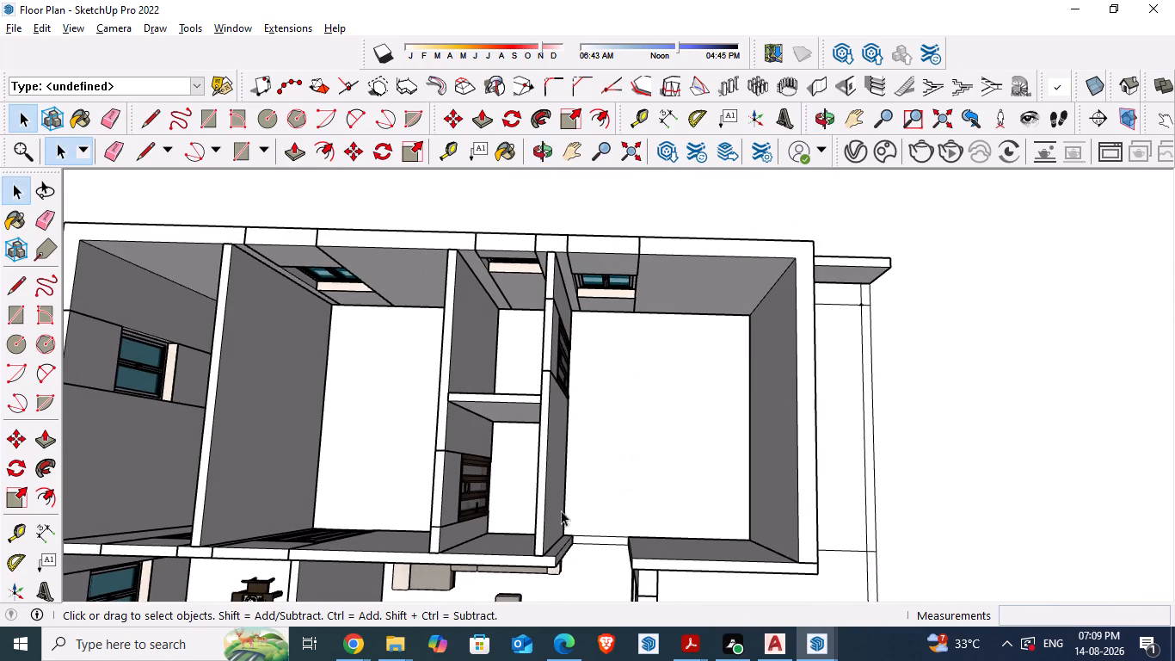
middle_click_drag(529, 528, 506, 421)
scroll(529, 528, "up", 1)
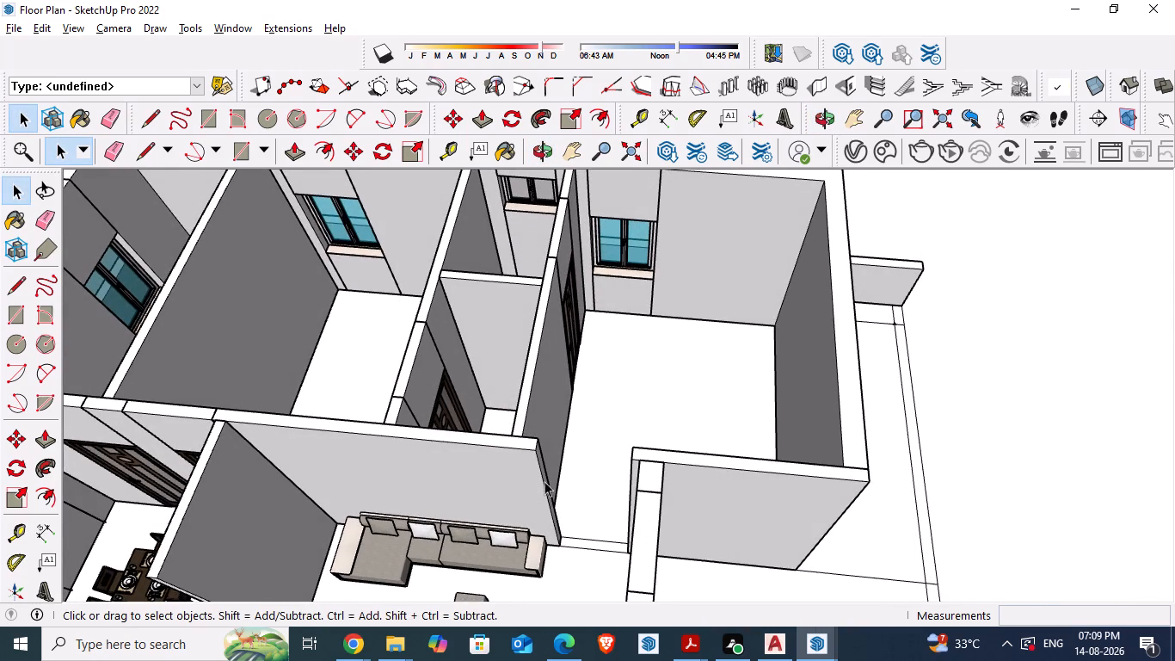
scroll(546, 485, "down", 2)
middle_click_drag(564, 490, 542, 543)
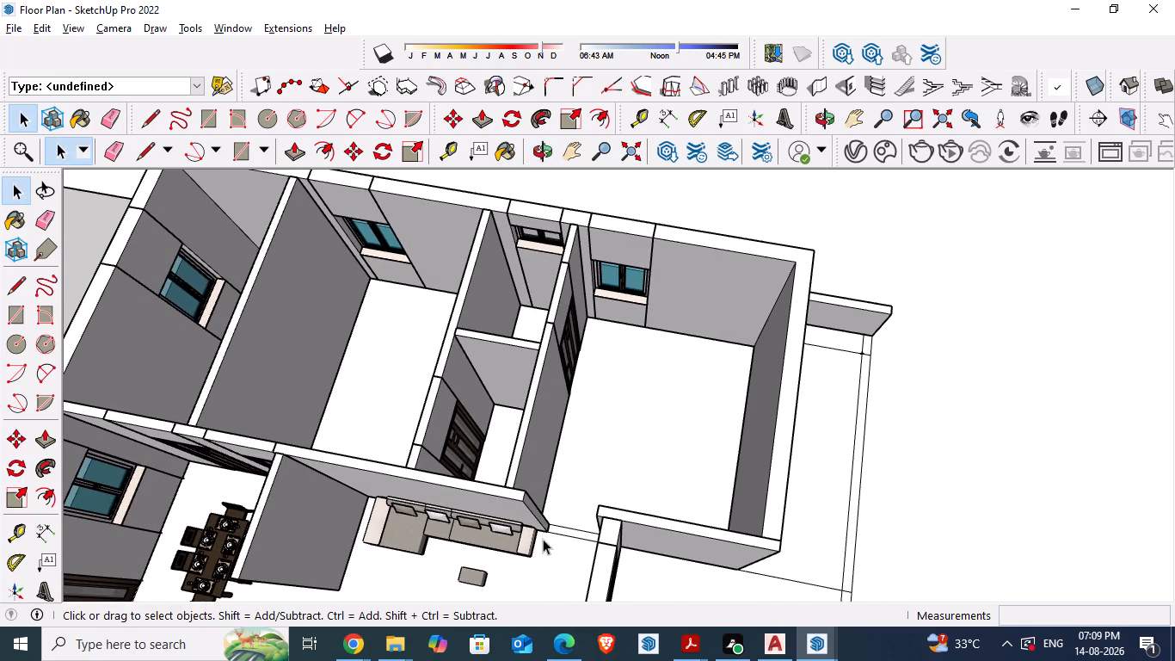
key("alt+Tab")
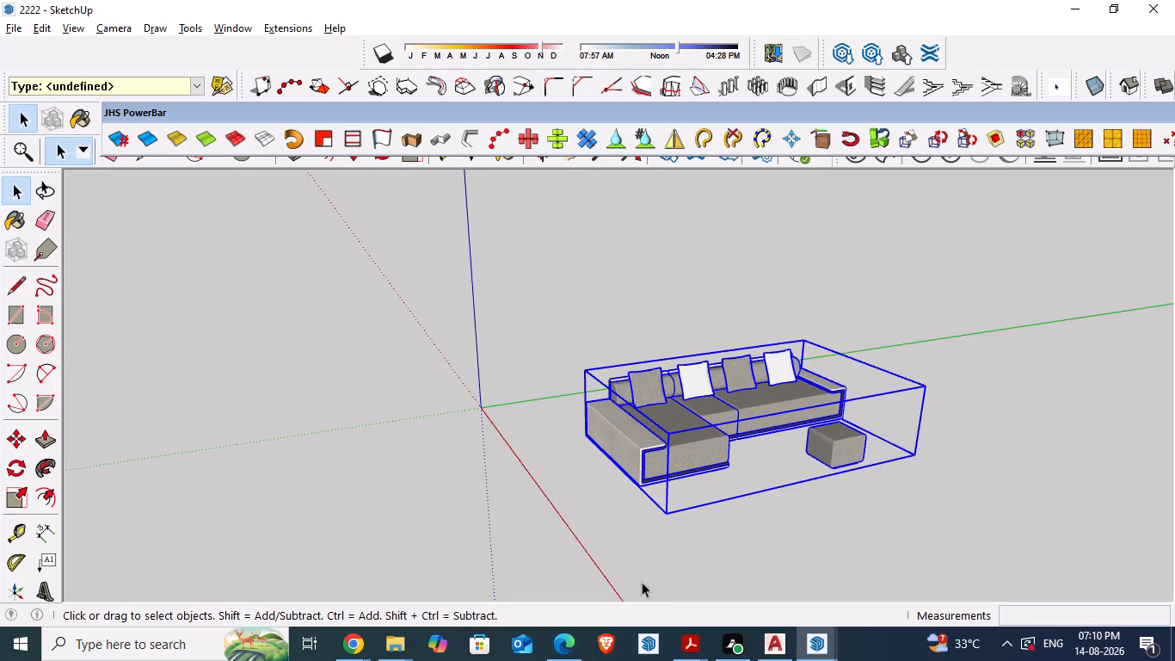
left_click(693, 641)
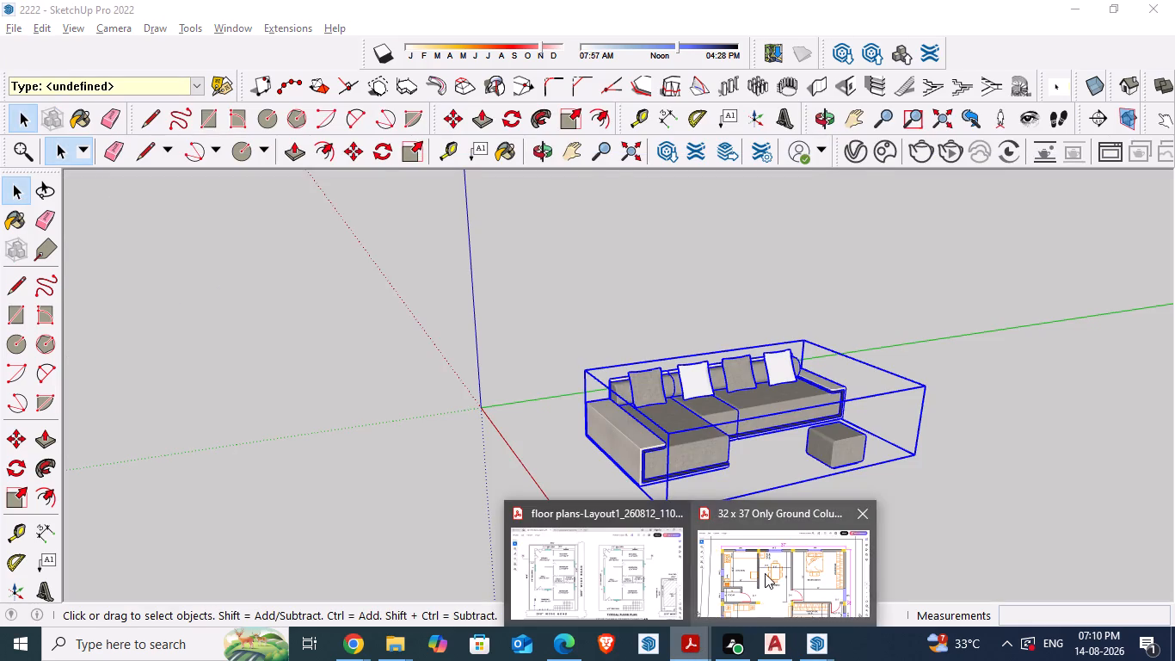
left_click(637, 571)
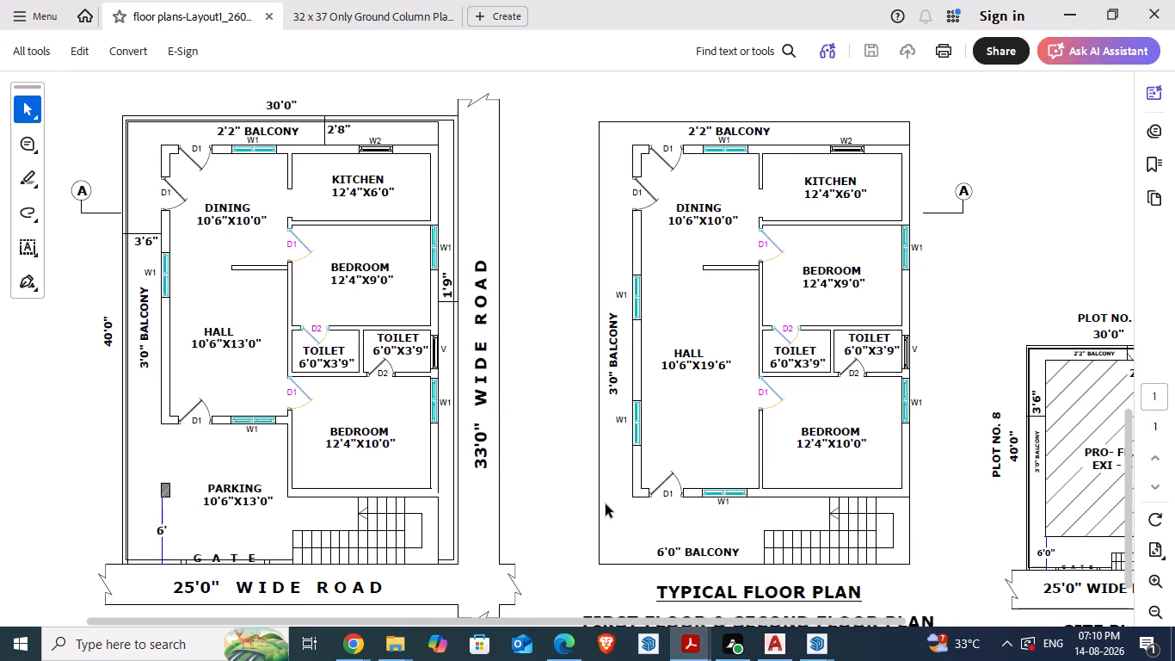
key("alt+Tab")
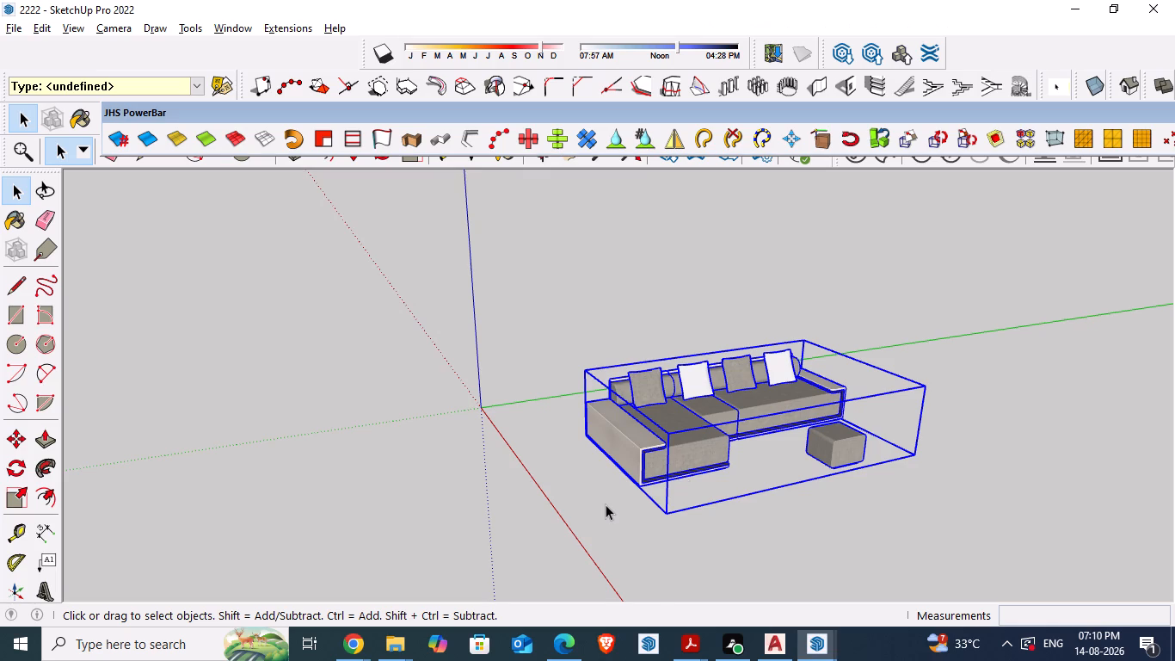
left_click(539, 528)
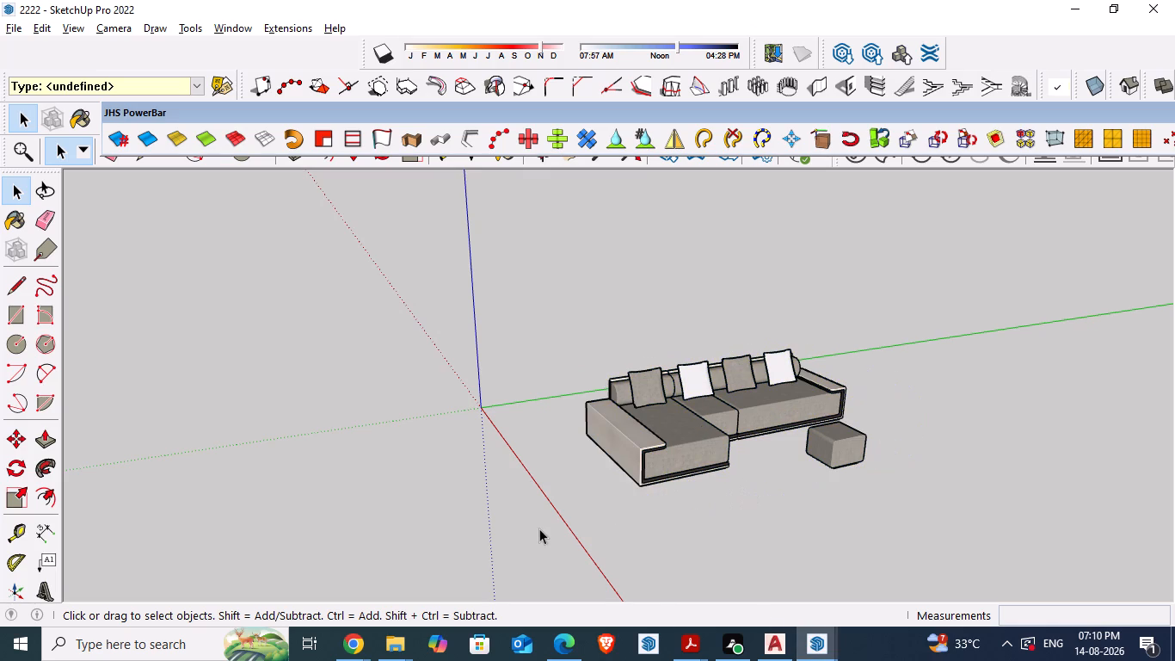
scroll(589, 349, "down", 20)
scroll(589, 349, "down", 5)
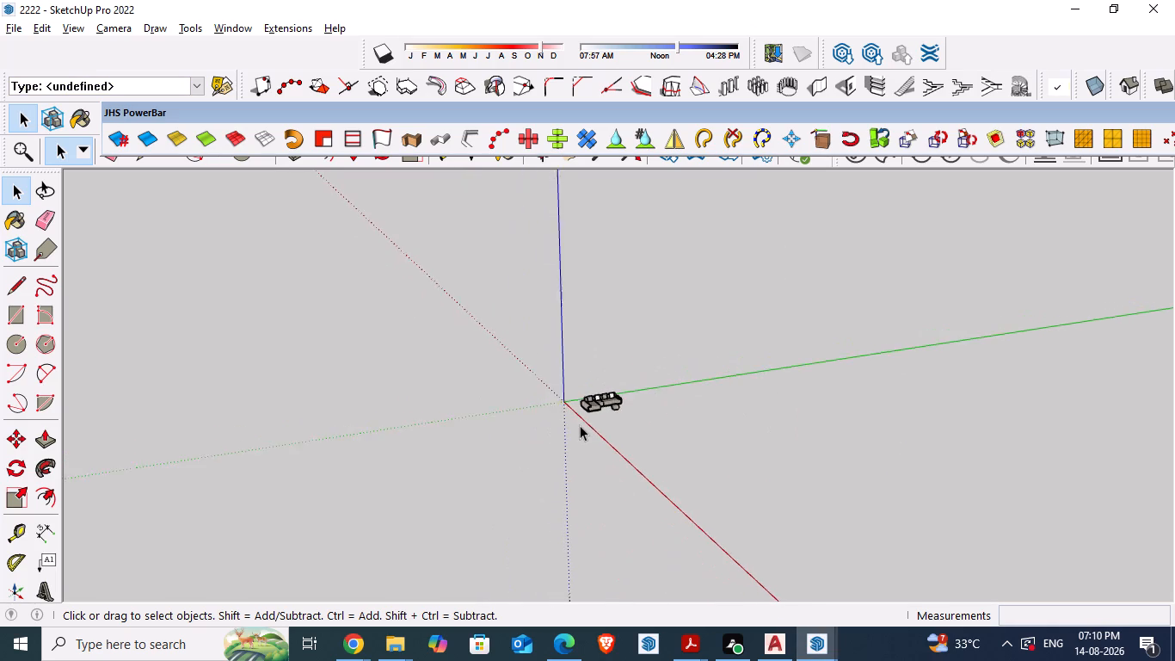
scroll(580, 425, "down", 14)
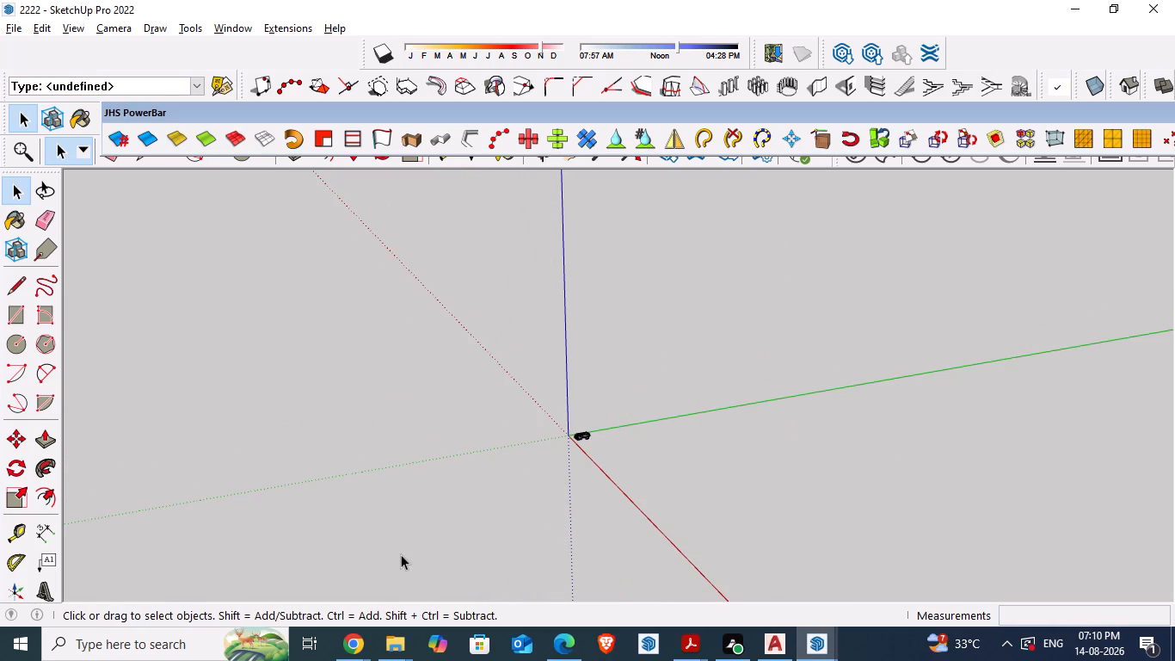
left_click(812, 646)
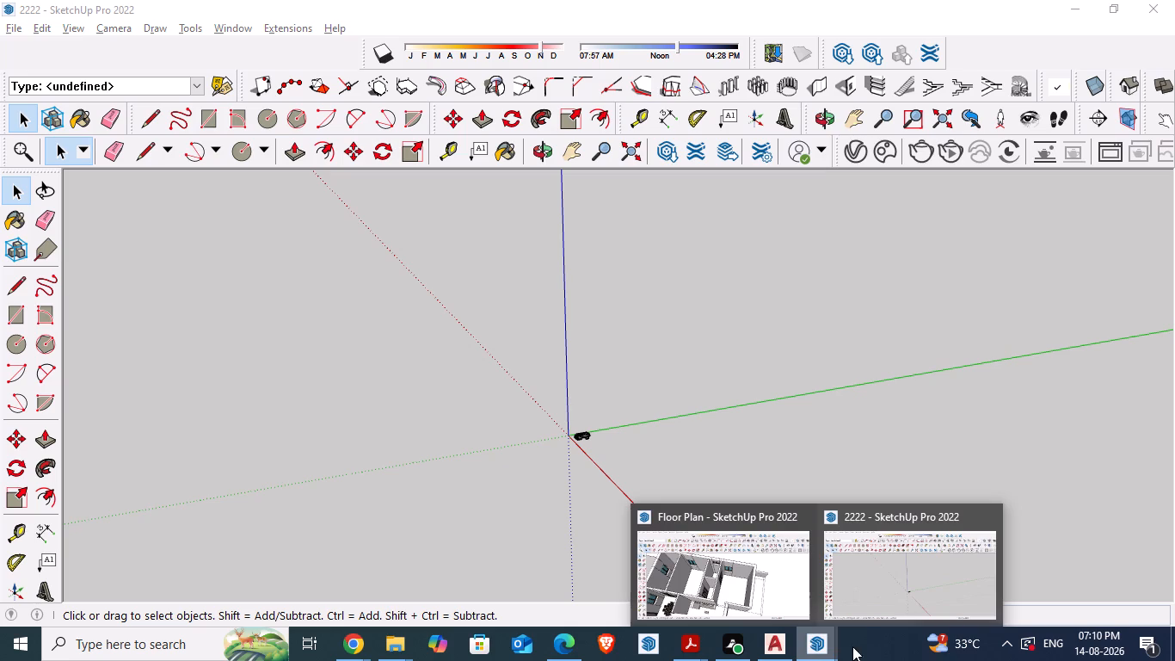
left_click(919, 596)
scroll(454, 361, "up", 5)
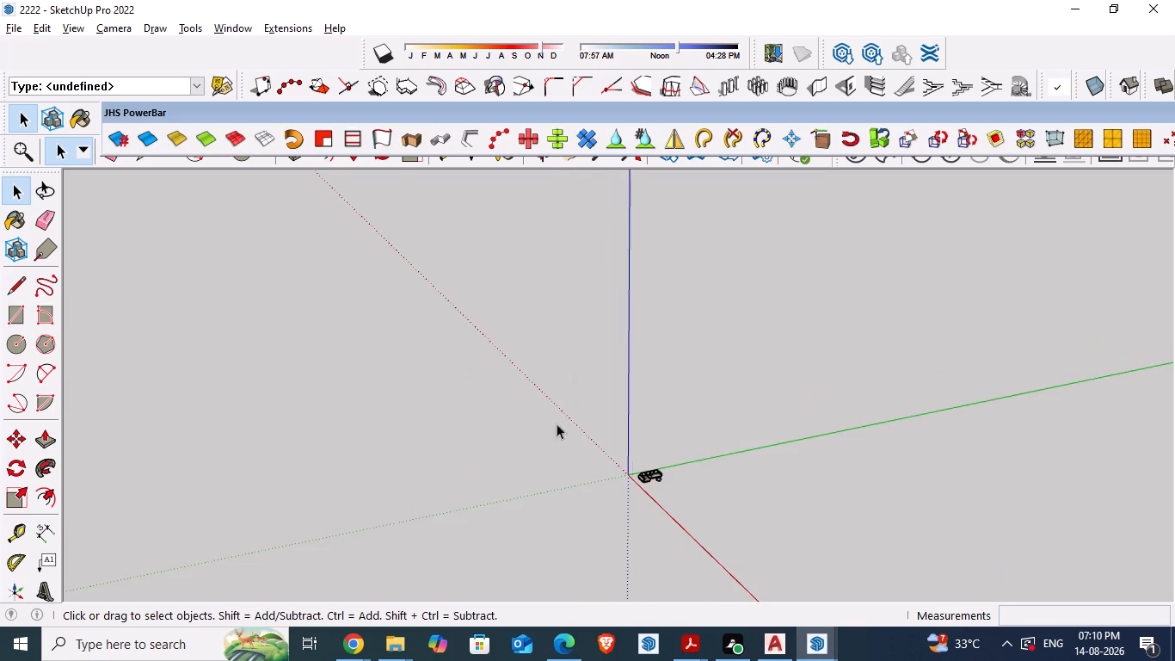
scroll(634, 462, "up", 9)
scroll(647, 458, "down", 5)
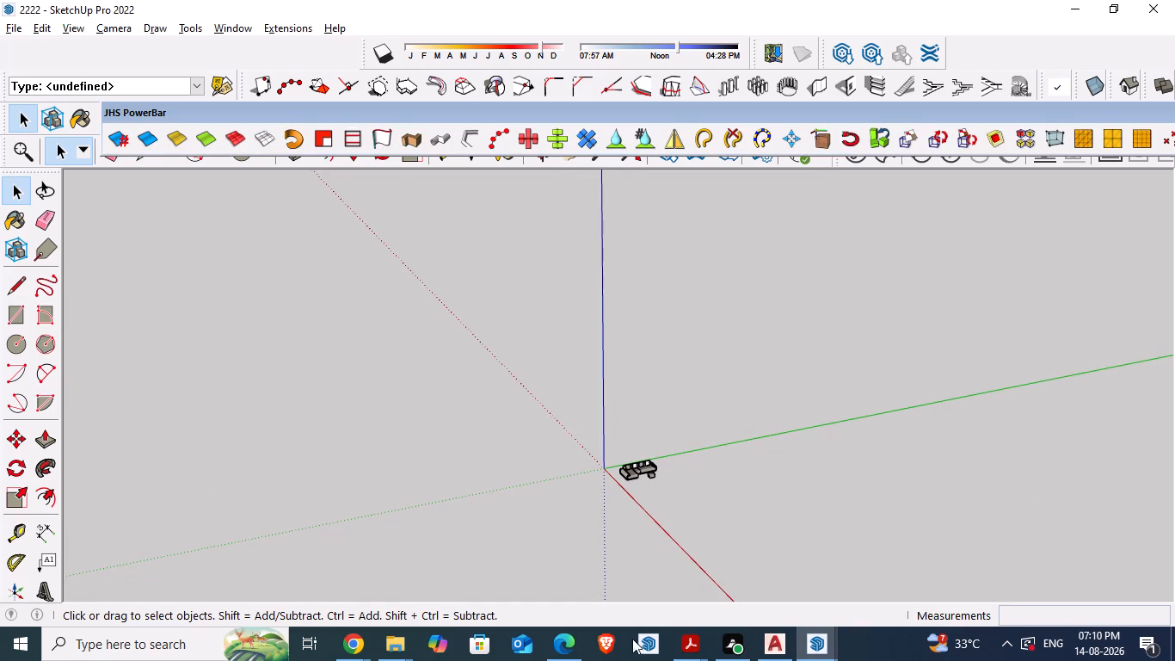
Launch another SketchUp instance.
left_click(649, 646)
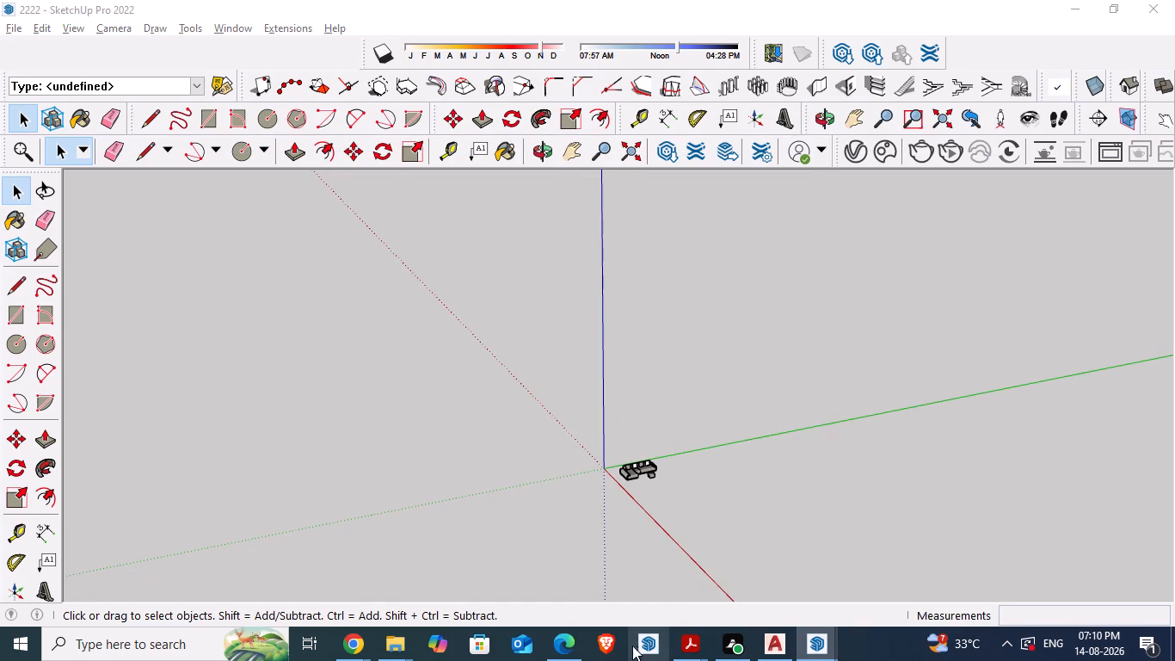
Switch to the 3D Warehouse page in Microsoft Edge and search the models for "bedroom".
left_click(551, 644)
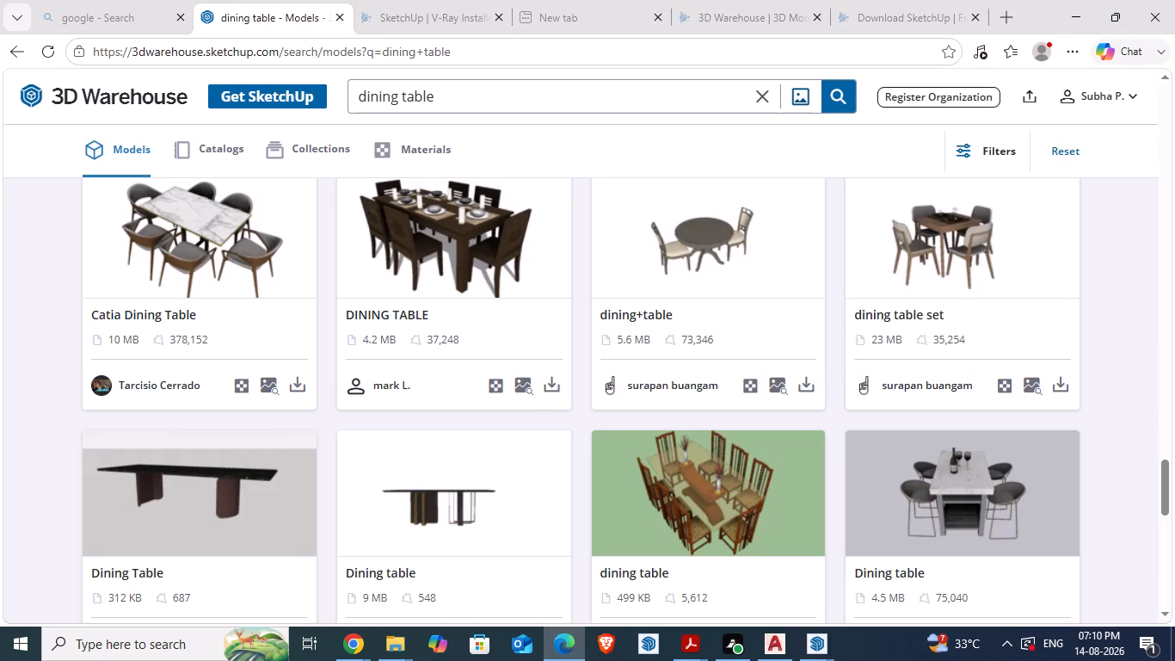
left_click_drag(438, 94, 315, 90)
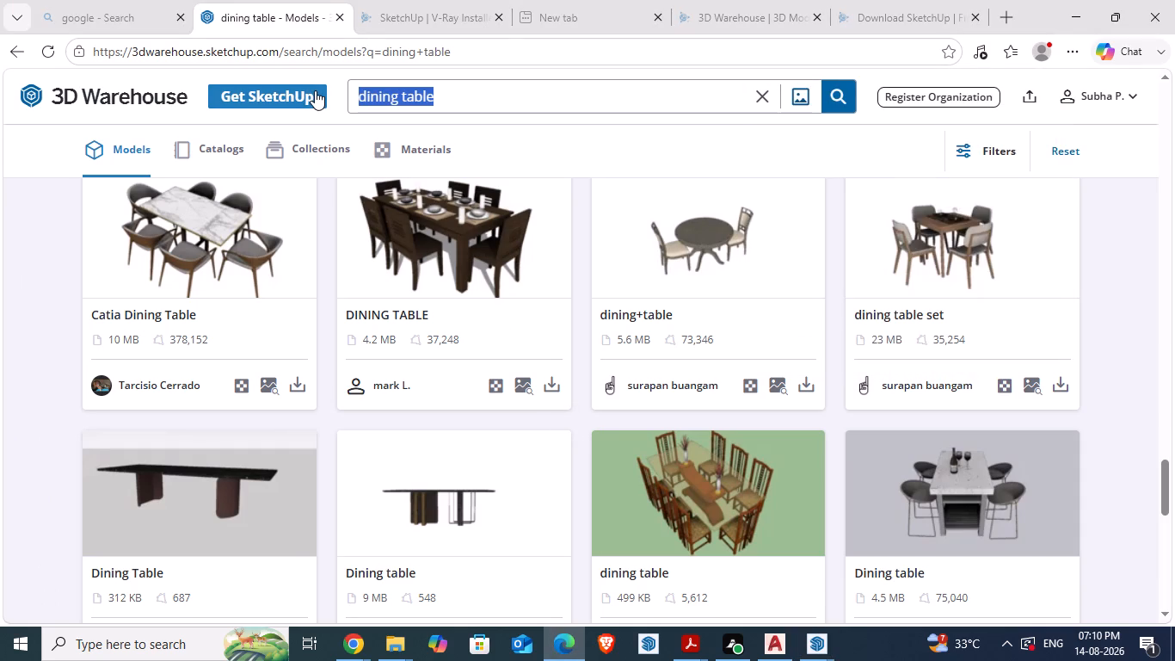
type("bed")
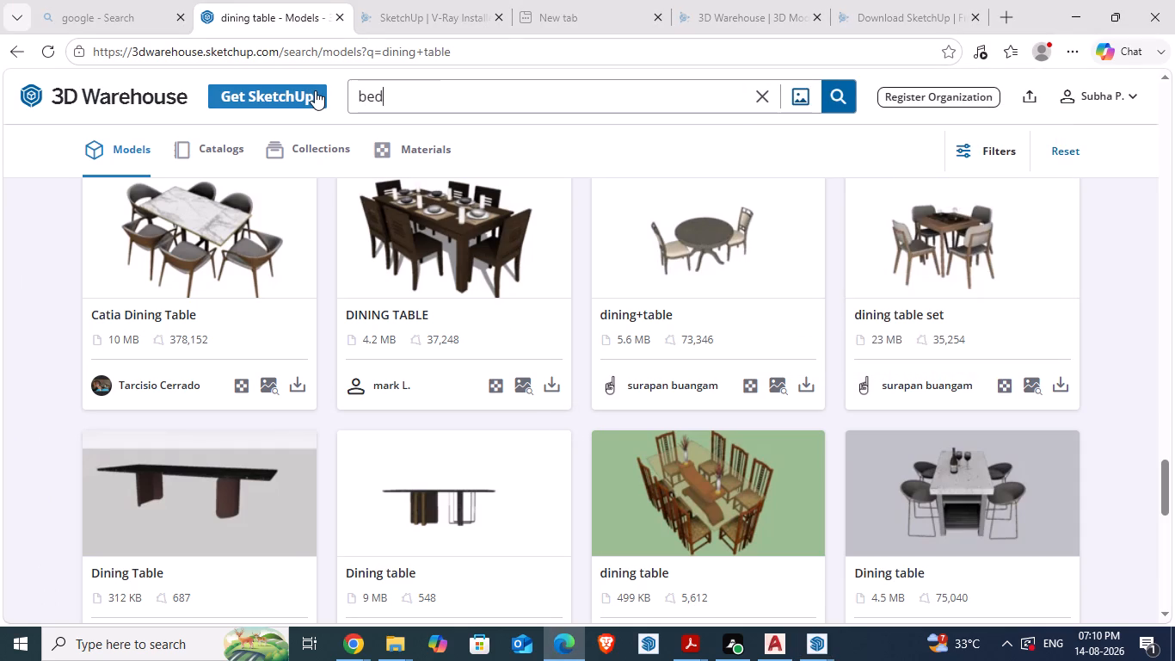
type("room")
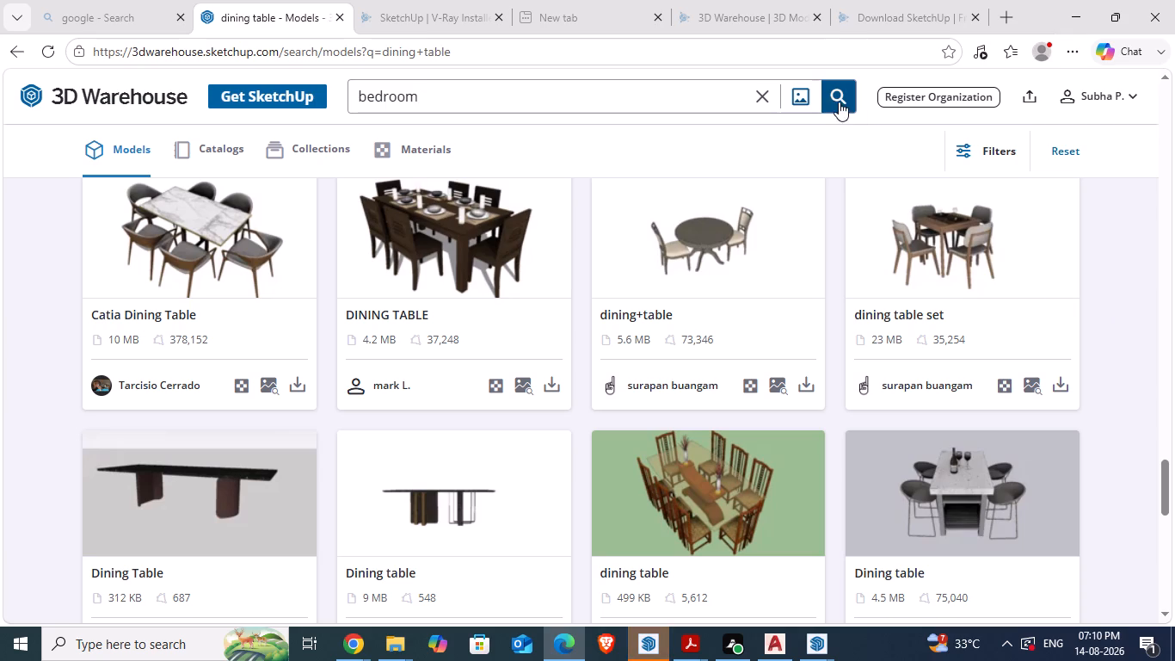
left_click(839, 102)
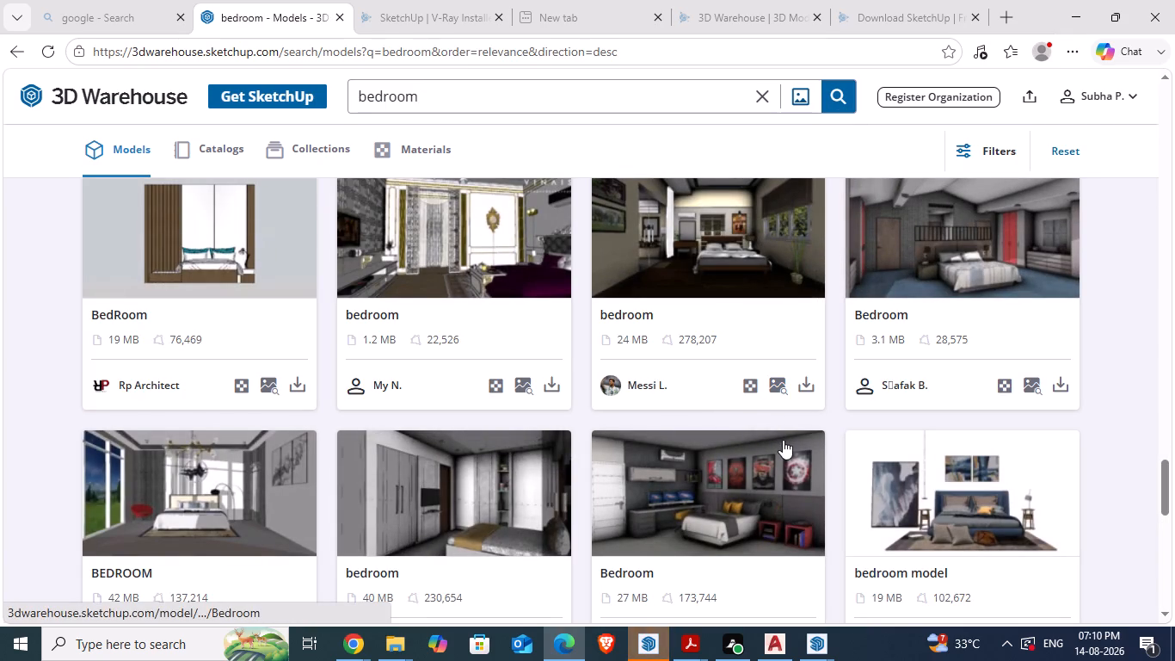
Look through the remaining bedroom models on 3D Warehouse and load more results.
scroll(783, 440, "down", 4)
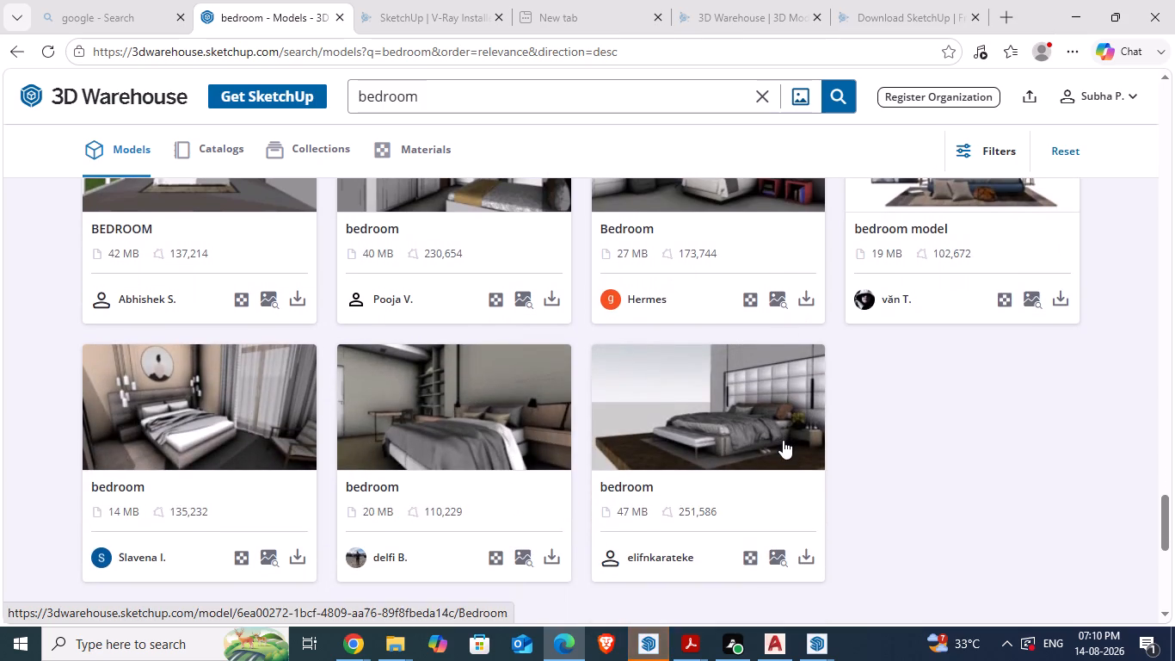
scroll(782, 437, "down", 3)
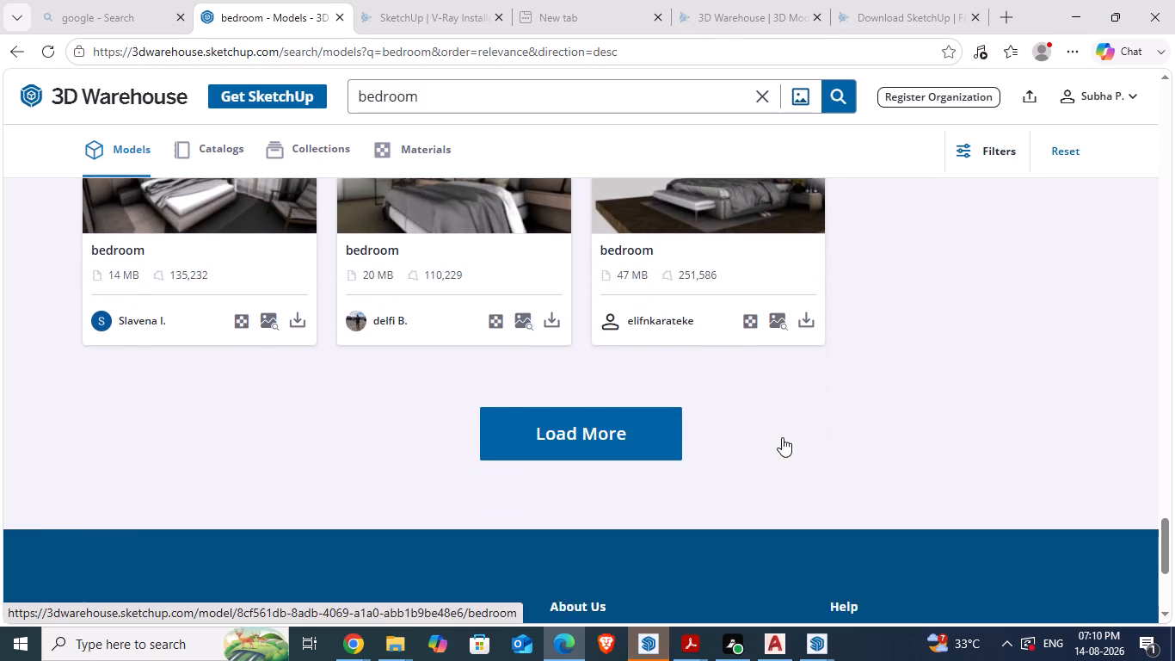
scroll(782, 437, "down", 2)
left_click(606, 240)
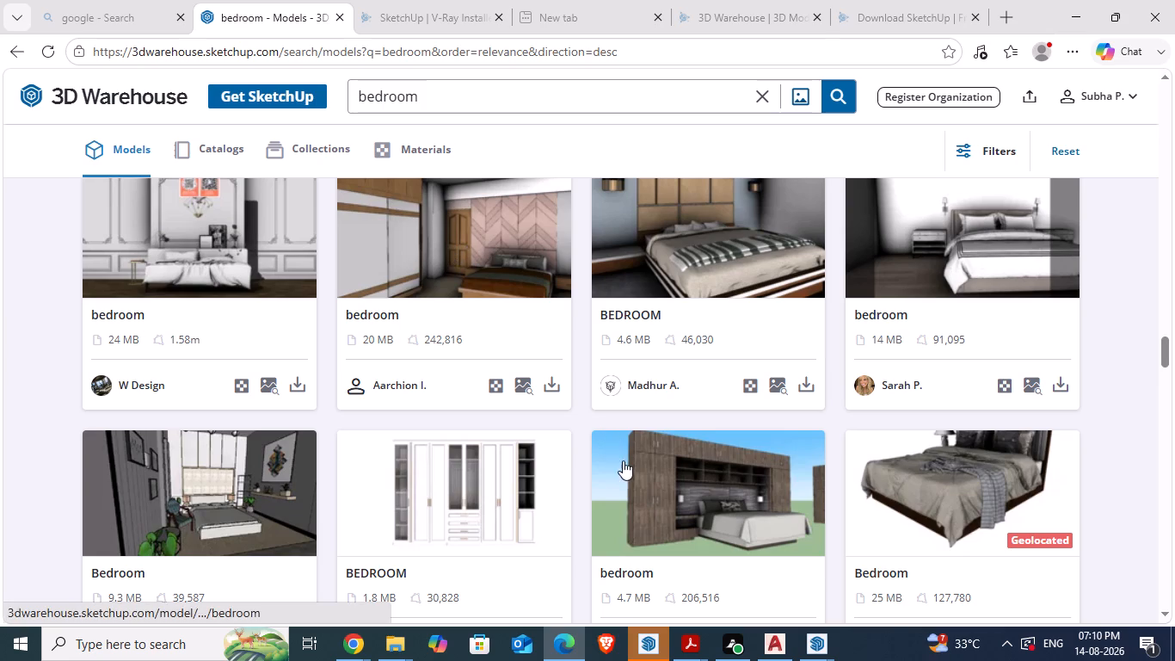
Examine the additional bedroom models for a suitable bed set for the house.
scroll(623, 460, "up", 4)
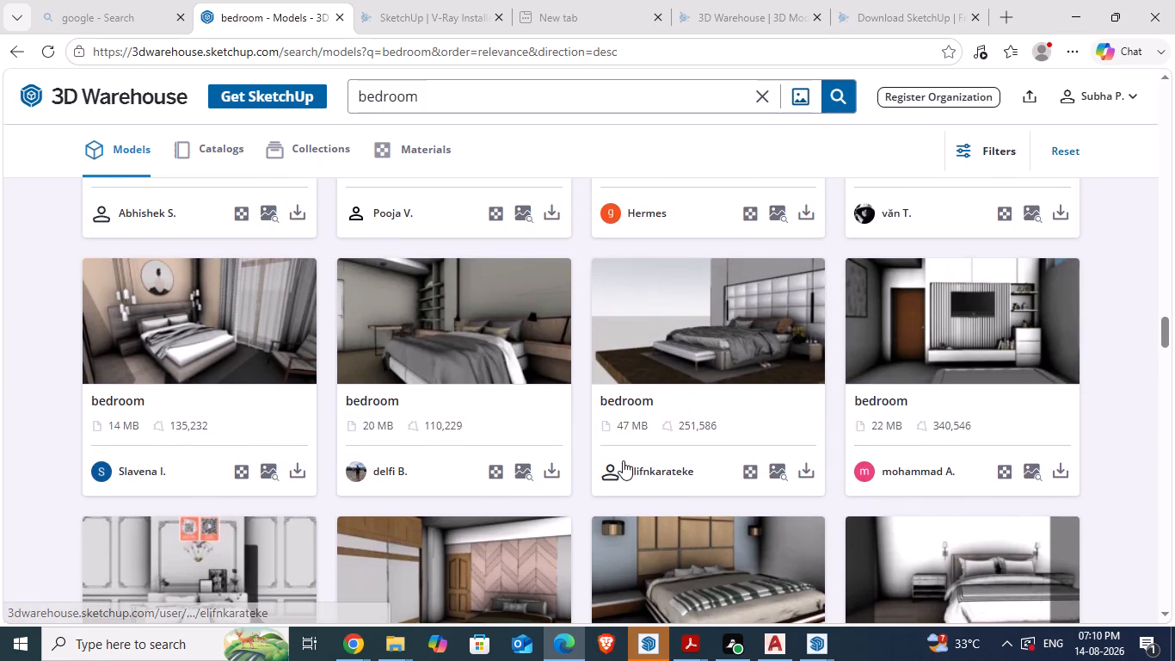
scroll(623, 460, "down", 5)
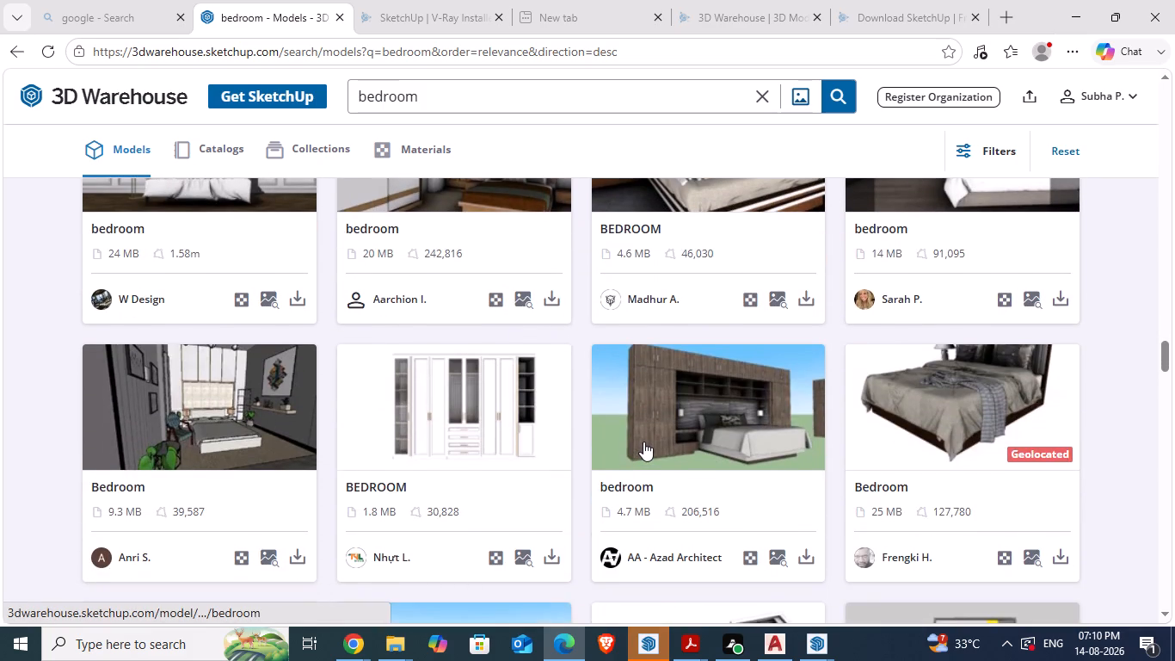
scroll(643, 442, "down", 4)
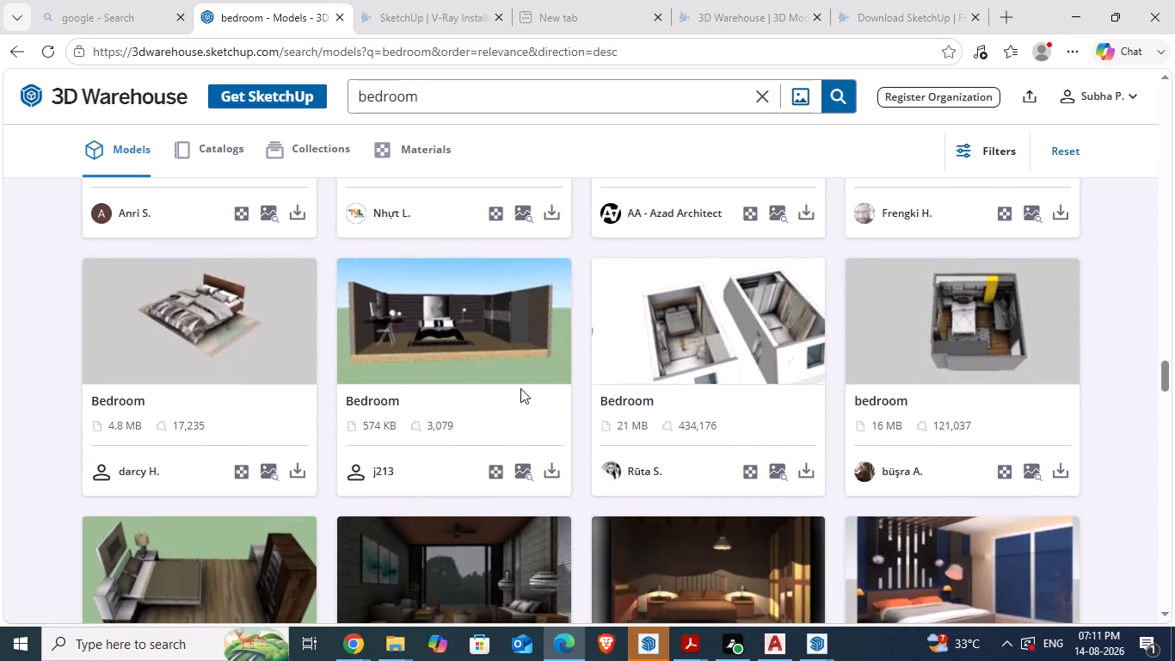
middle_click_drag(520, 388, 504, 436)
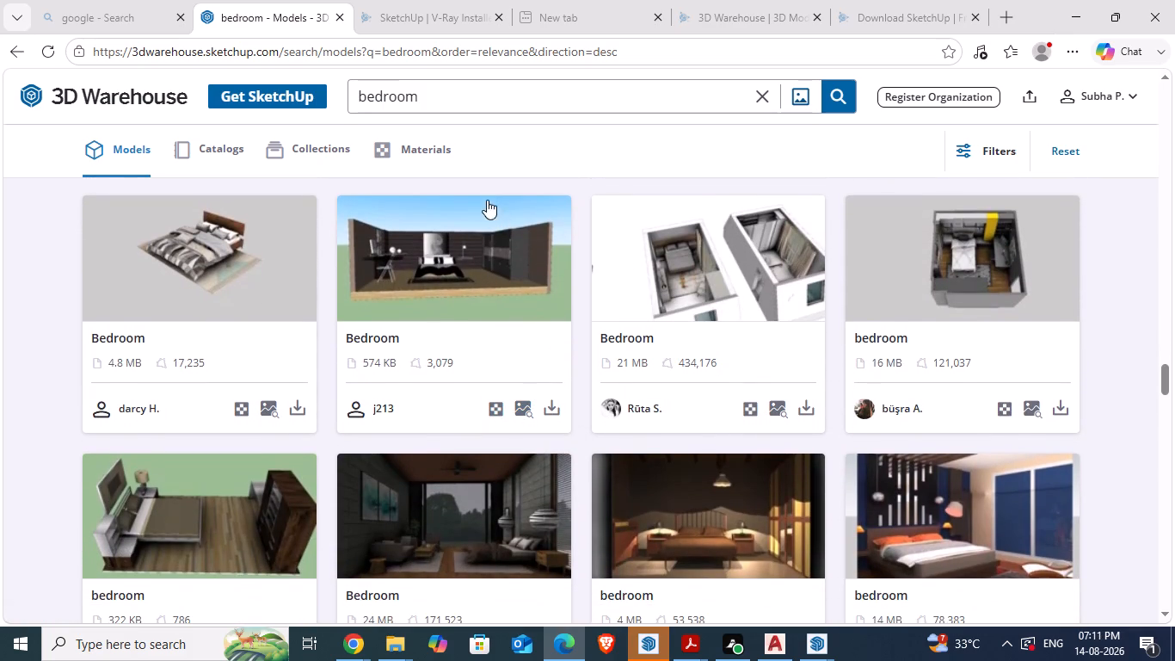
scroll(479, 204, "up", 4)
scroll(451, 275, "down", 2)
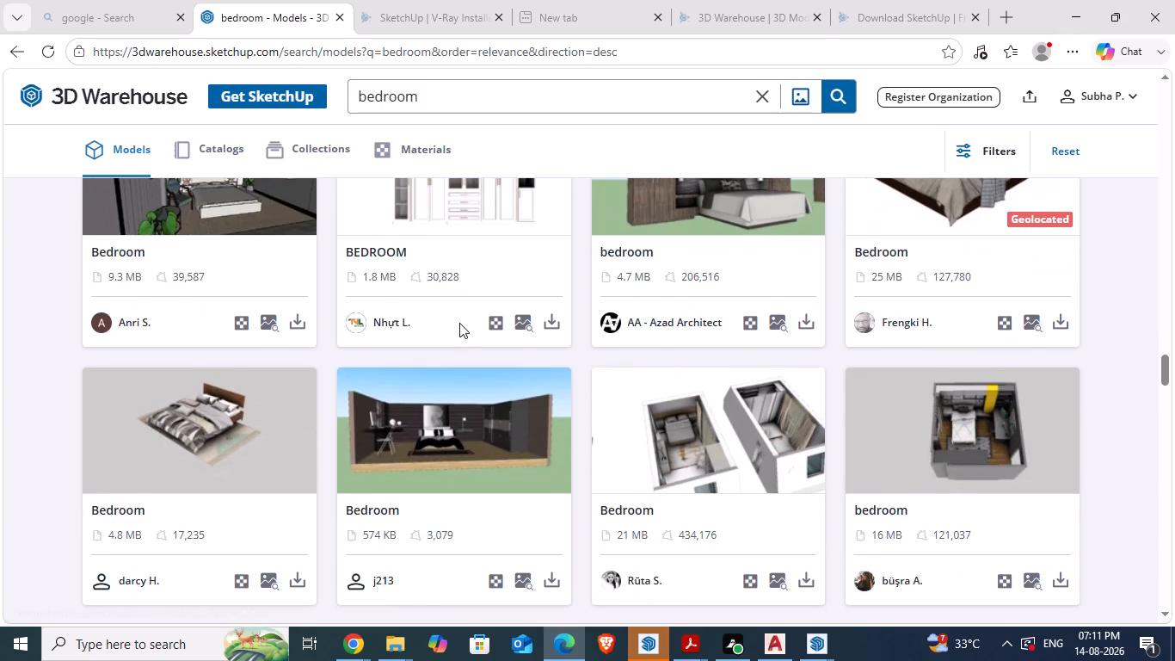
scroll(459, 323, "down", 3)
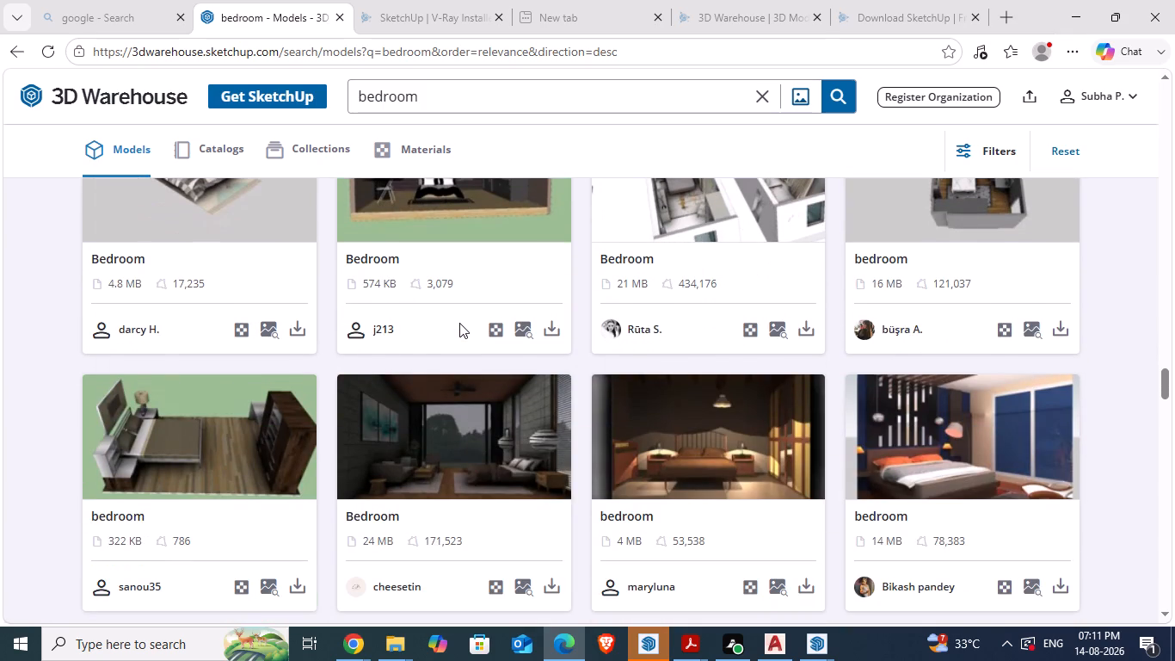
scroll(459, 323, "down", 4)
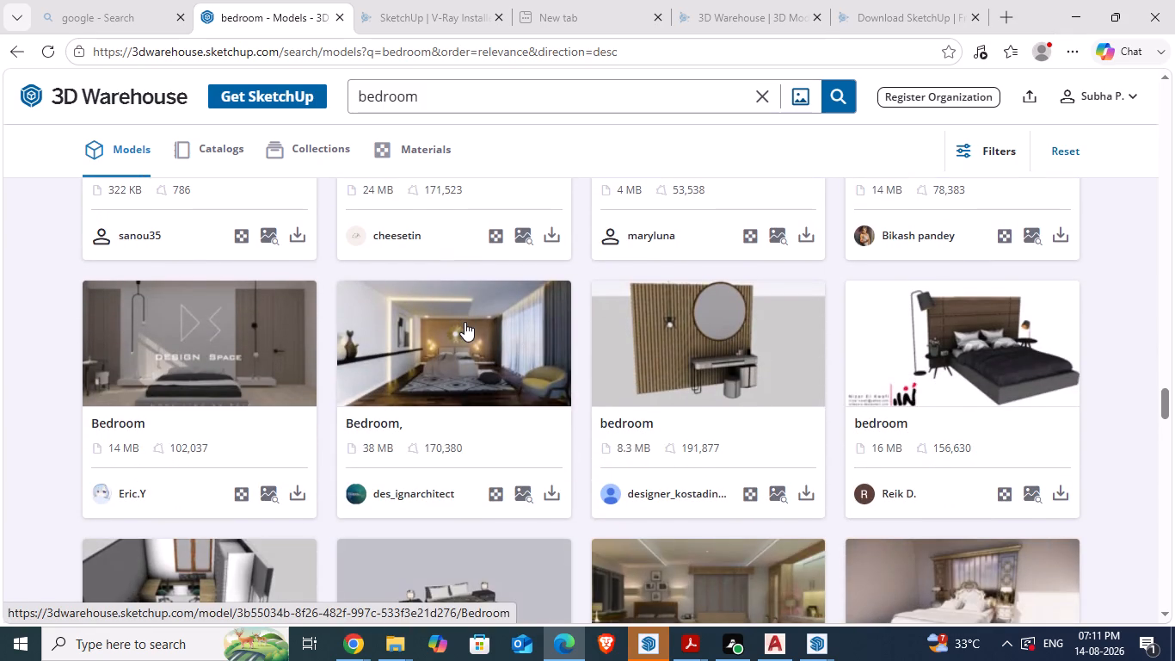
scroll(464, 322, "down", 3)
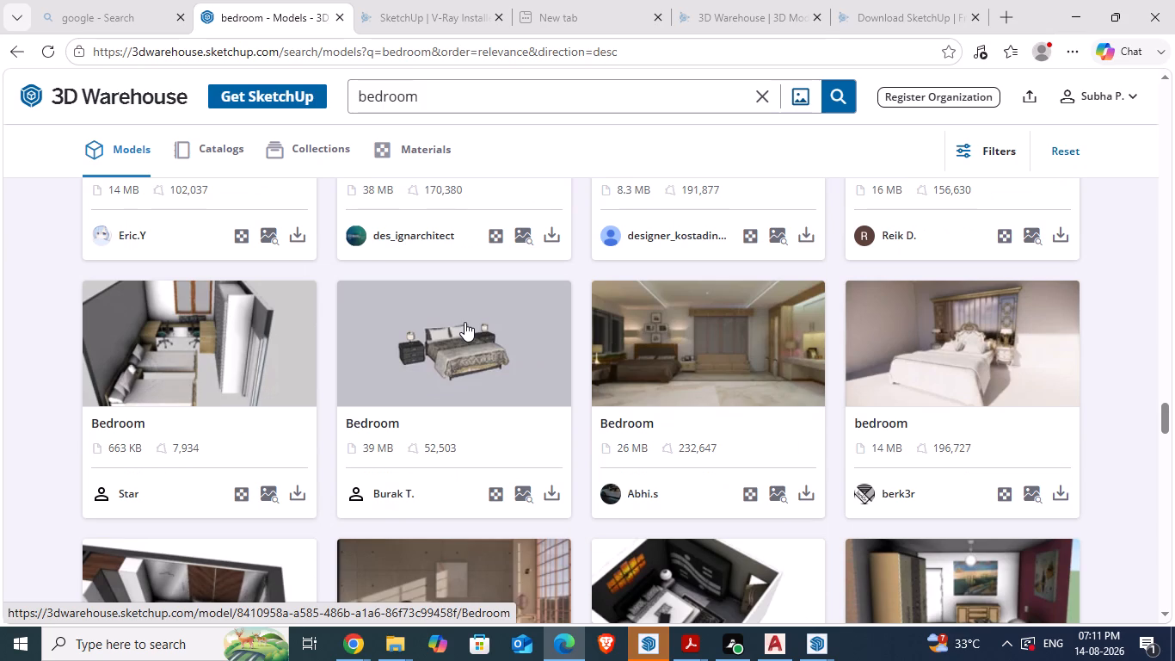
scroll(467, 321, "down", 2)
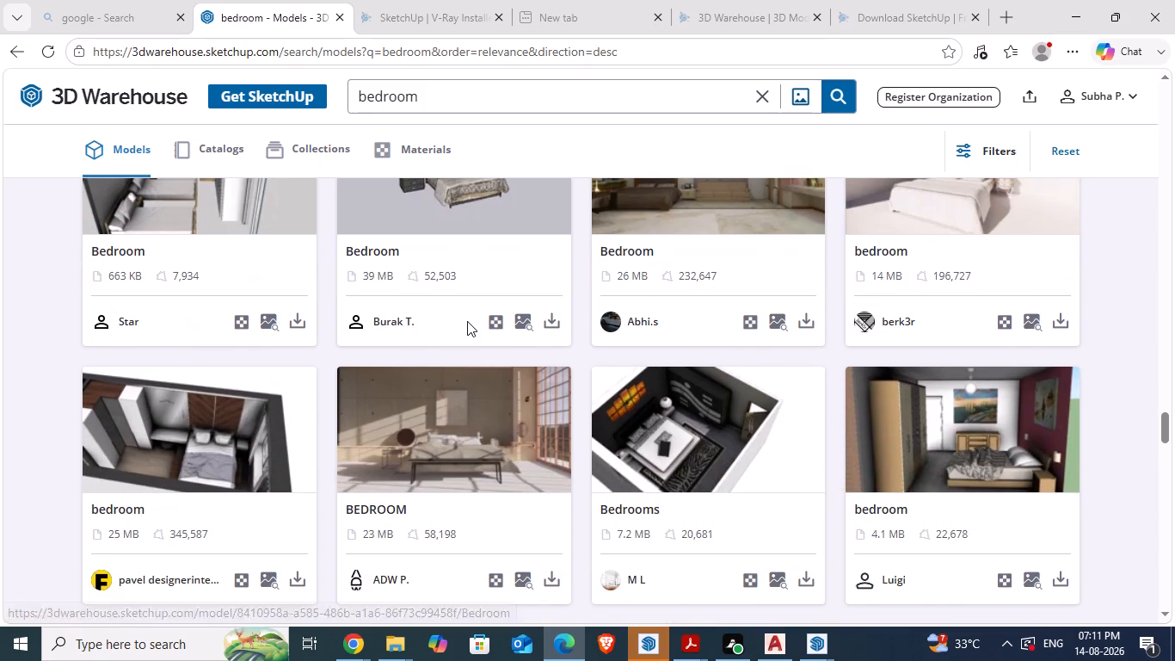
scroll(467, 321, "down", 1)
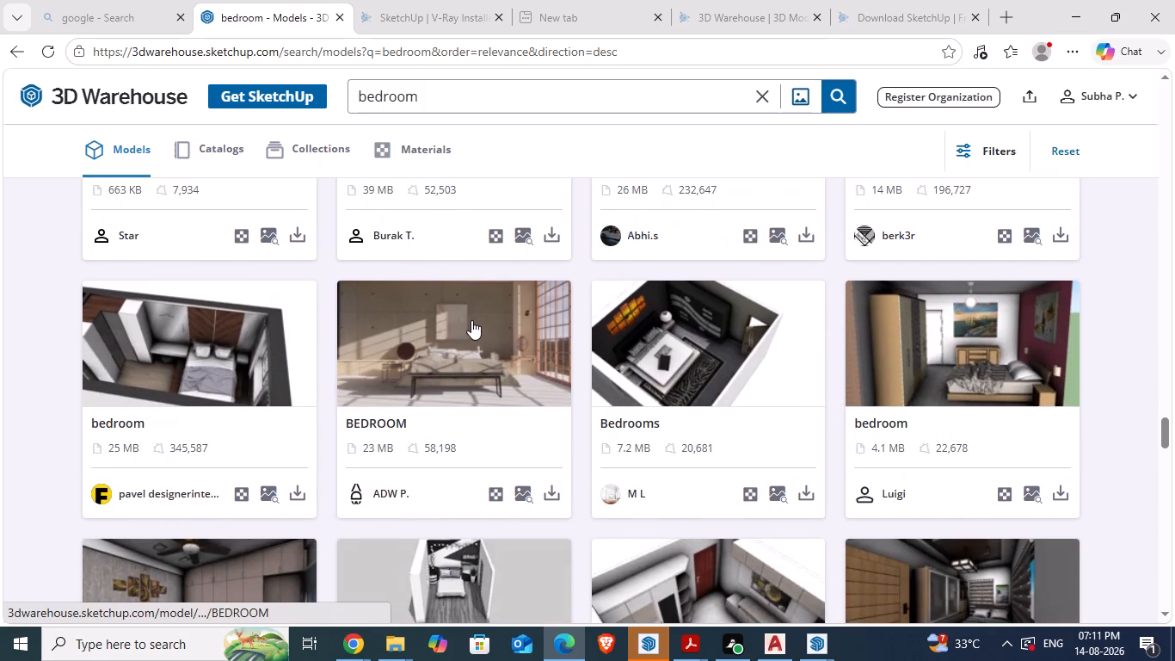
scroll(471, 320, "down", 3)
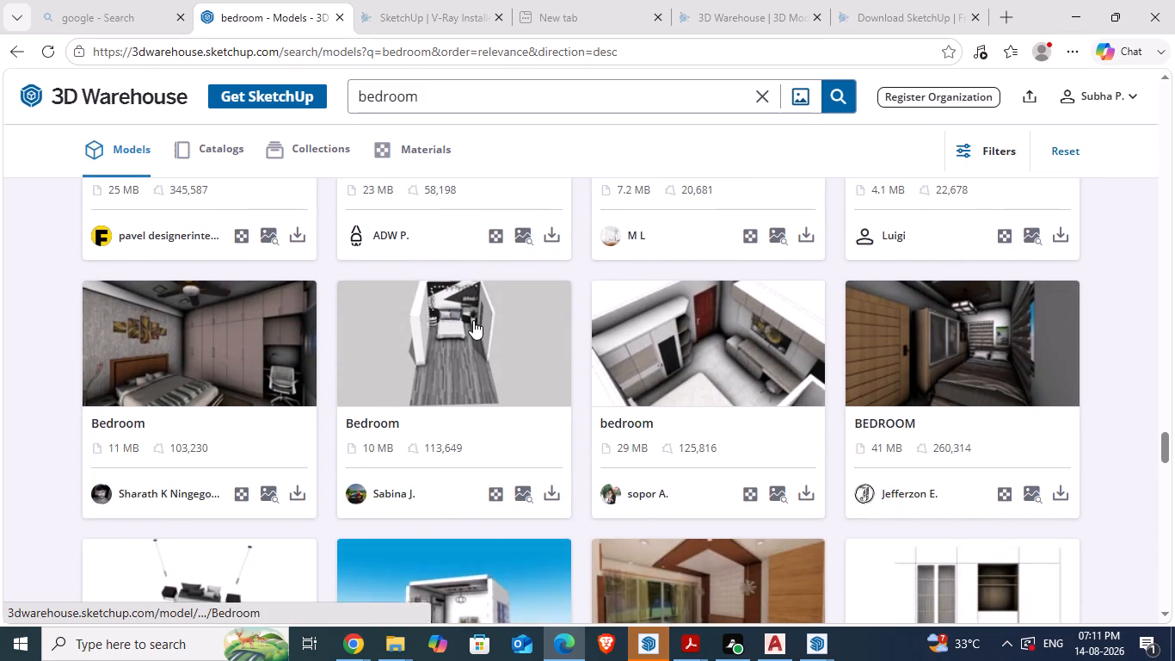
scroll(473, 320, "down", 3)
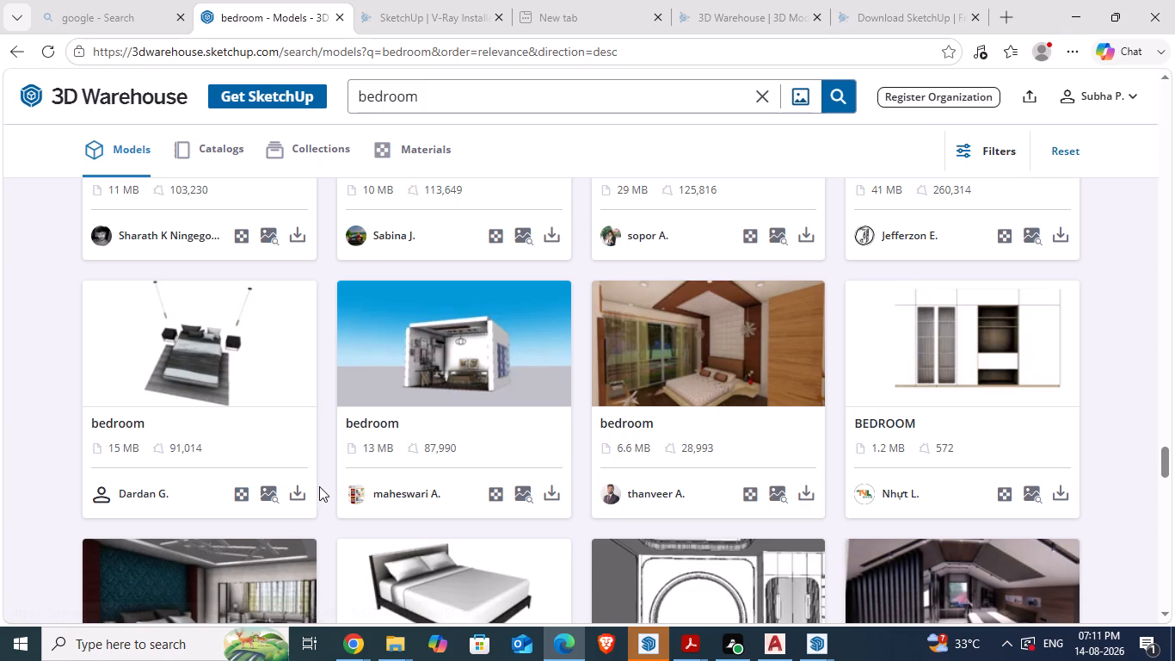
Download the 15 MB bedroom model with the grey bed, rug, two nightstands and hanging lamps as a SketchUp file.
left_click(292, 491)
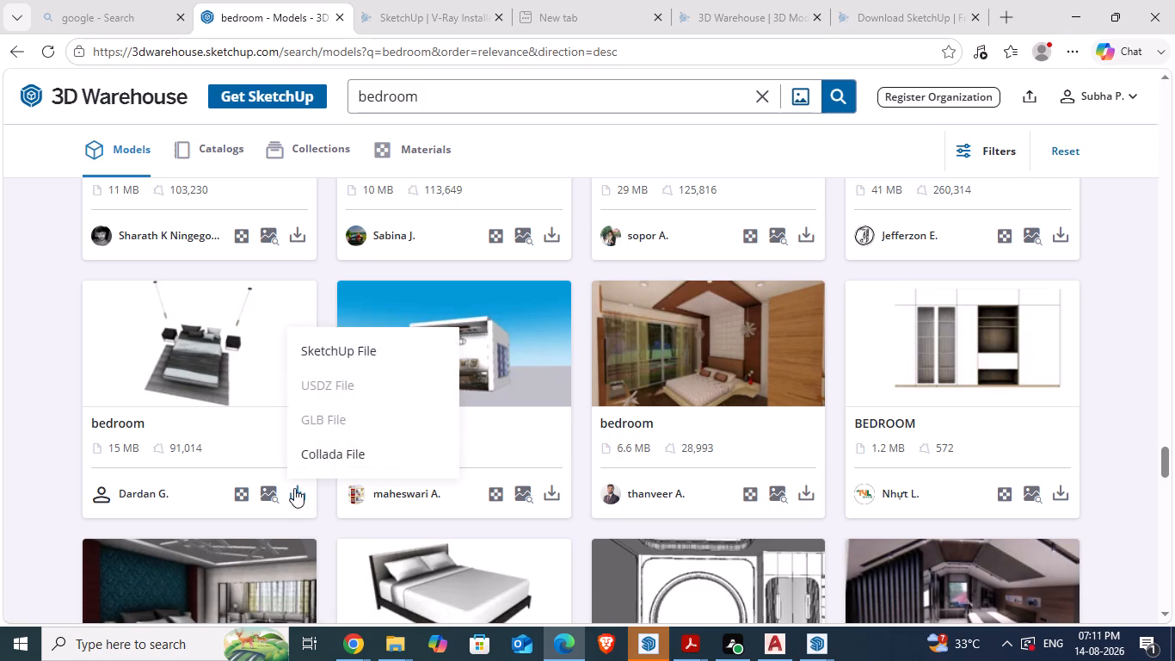
left_click(322, 345)
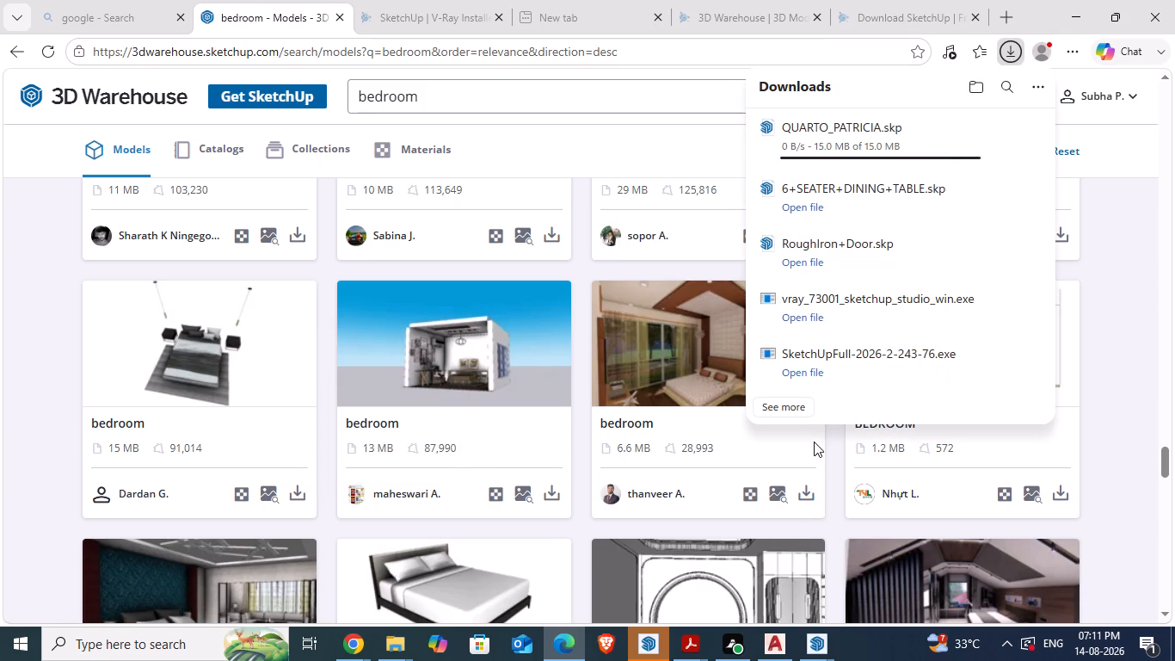
Switch to the SketchUp window with model 2222 and open QUARTO_PATRICIA from Downloads, discarding the changes to 2222.
left_click(805, 640)
left_click(857, 579)
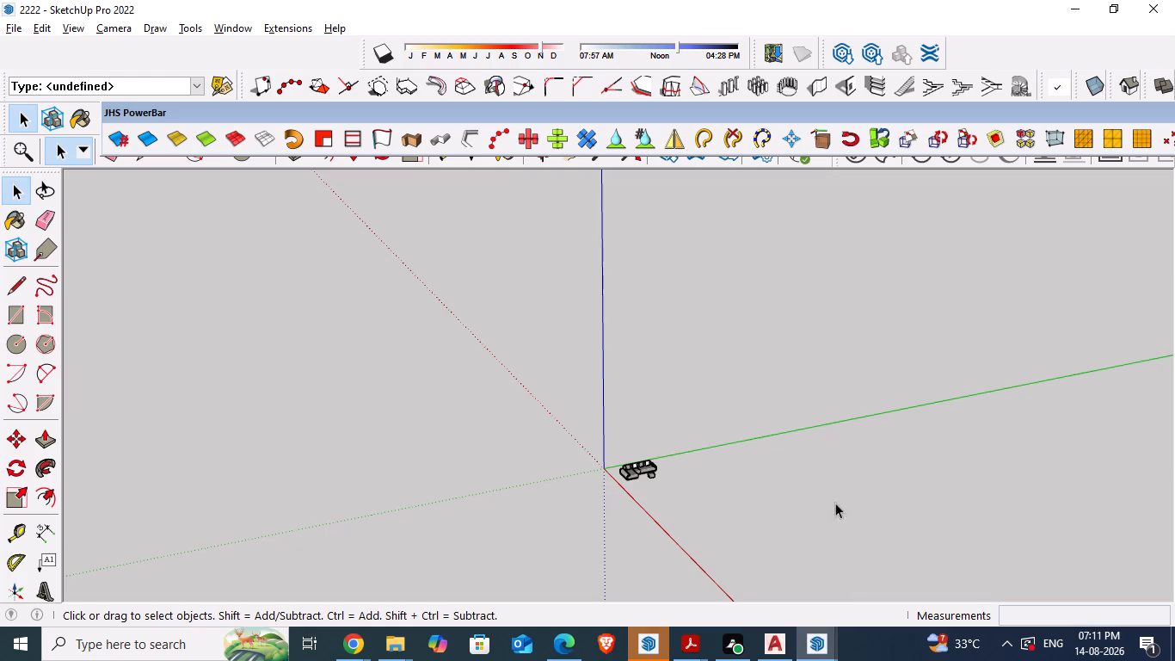
left_click(15, 23)
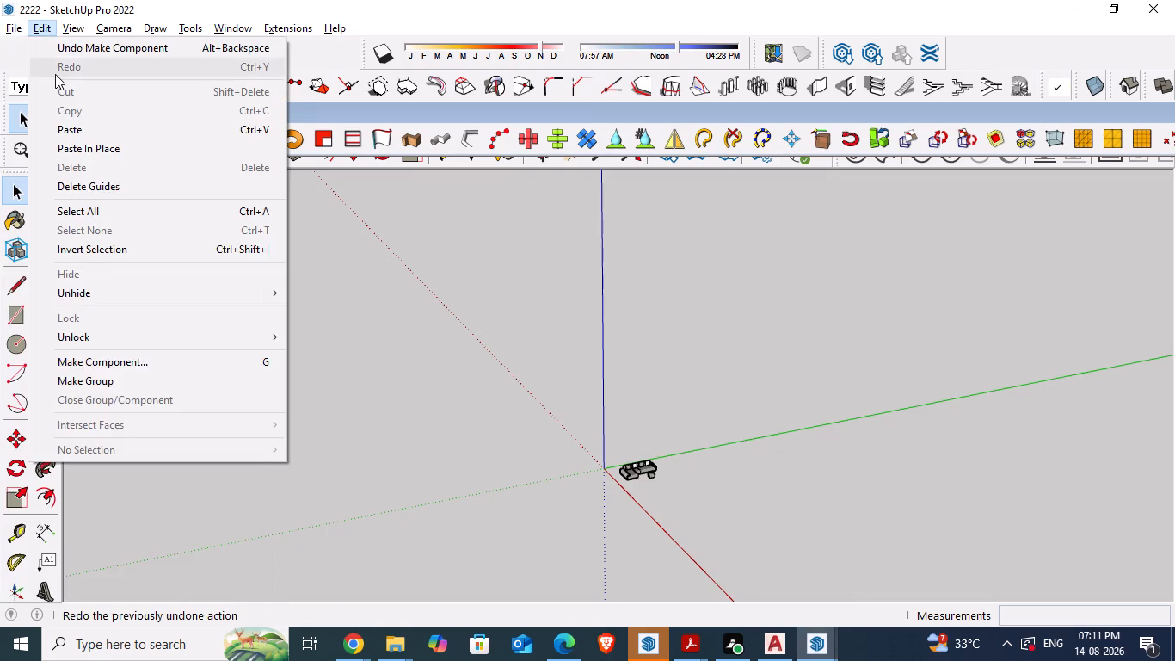
left_click(43, 81)
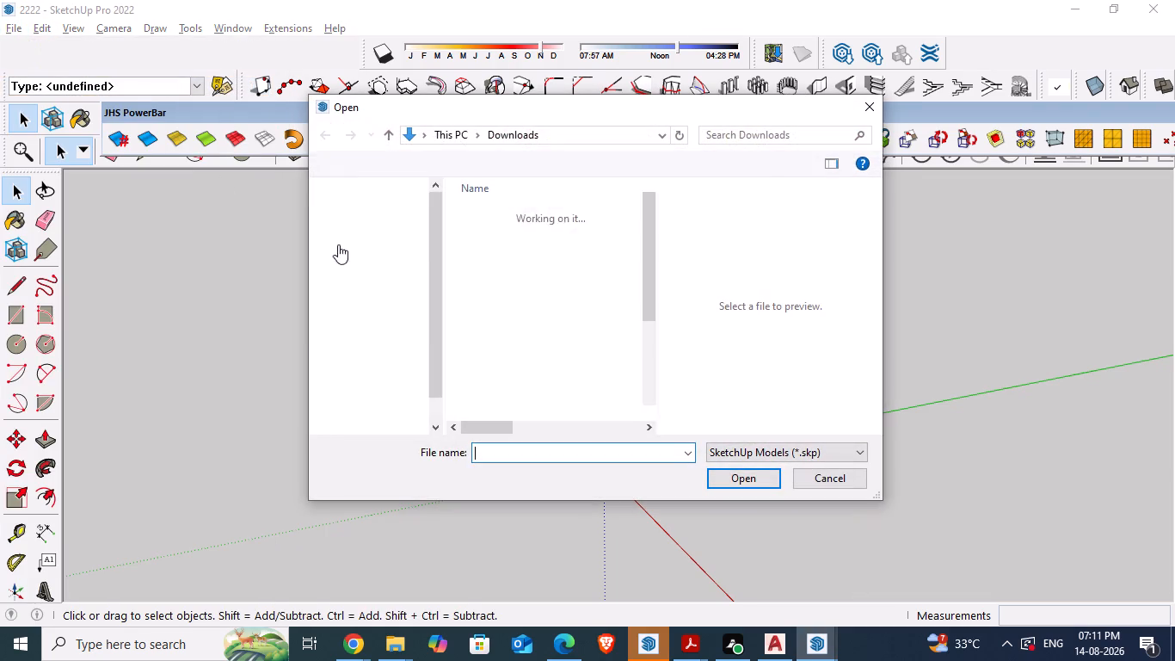
double_click(515, 238)
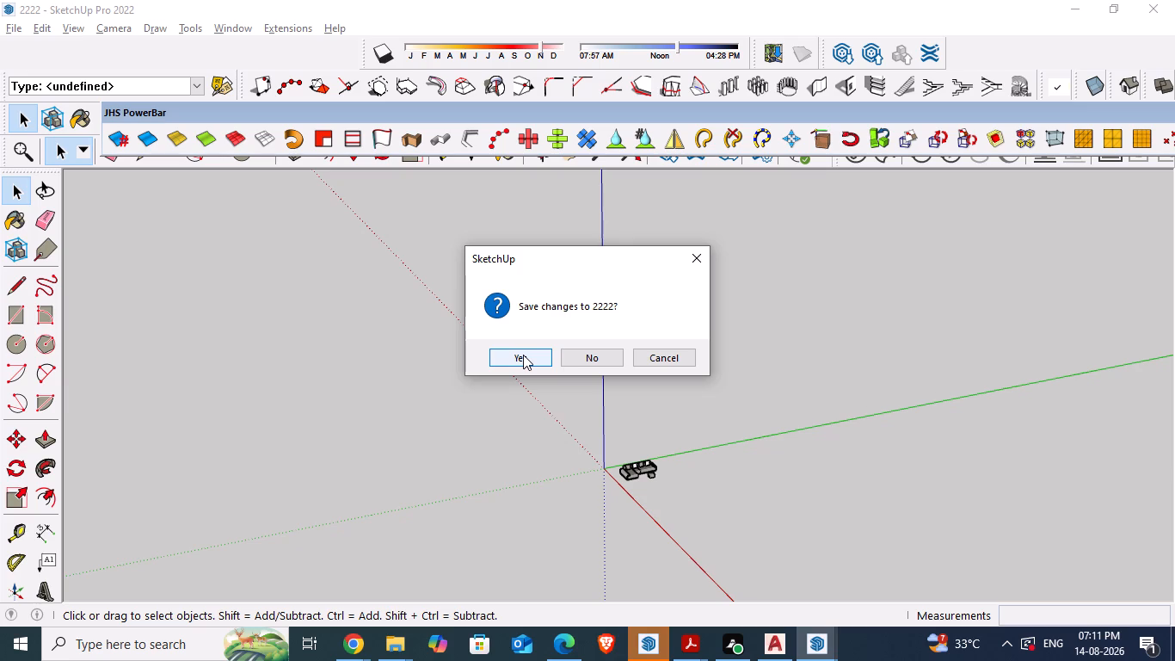
left_click(594, 355)
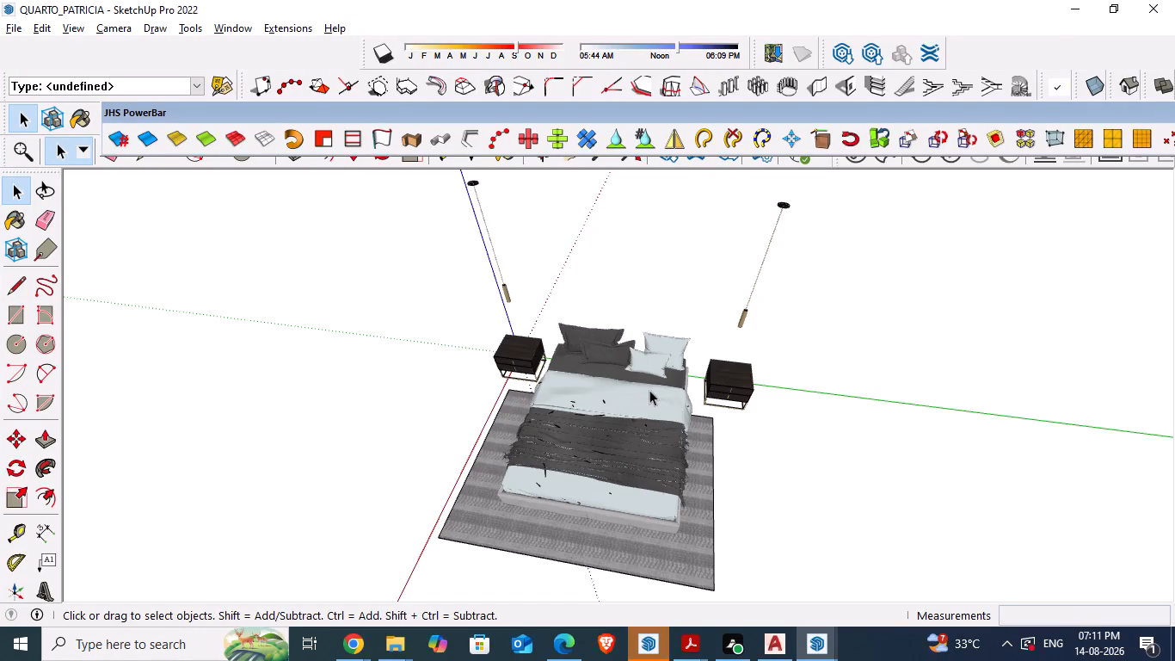
Combine the whole bed set, including the rug, nightstands and hanging lamps, into one component named "bed".
scroll(595, 405, "up", 4)
left_click(502, 335)
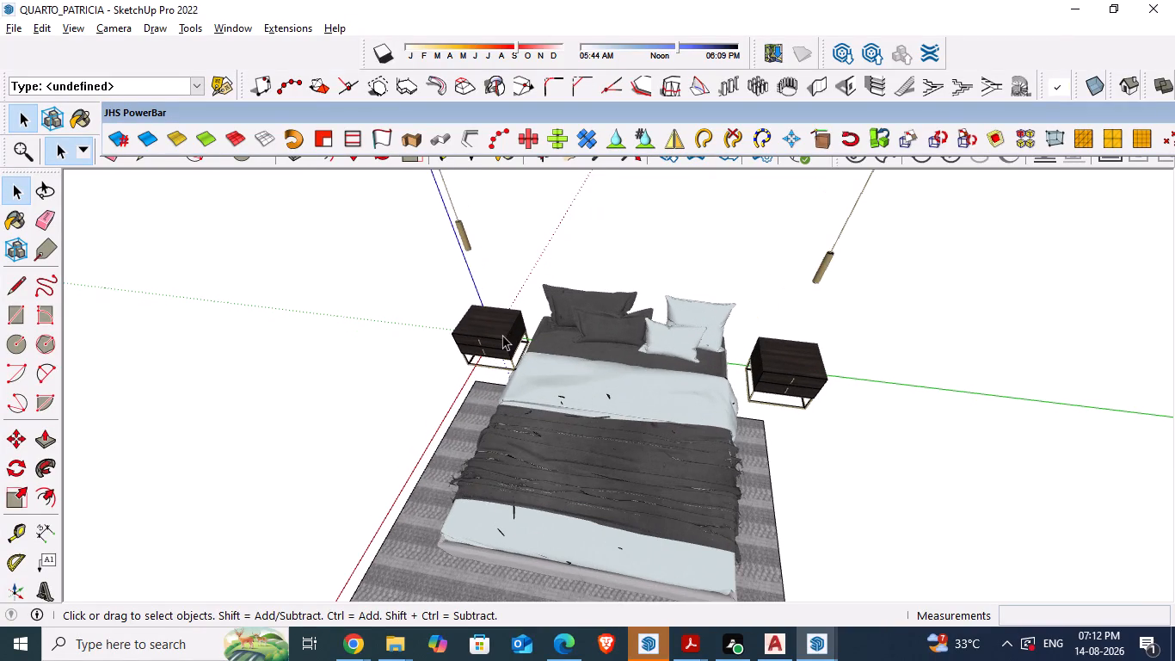
scroll(562, 335, "down", 8)
scroll(618, 411, "down", 1)
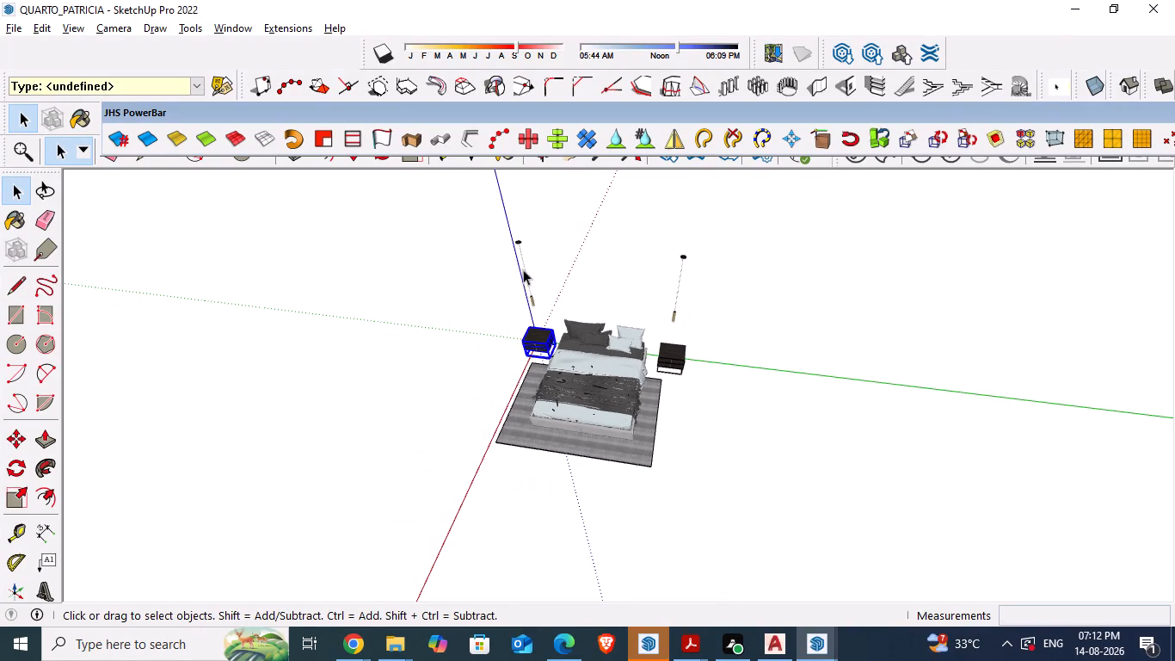
left_click_drag(477, 218, 757, 513)
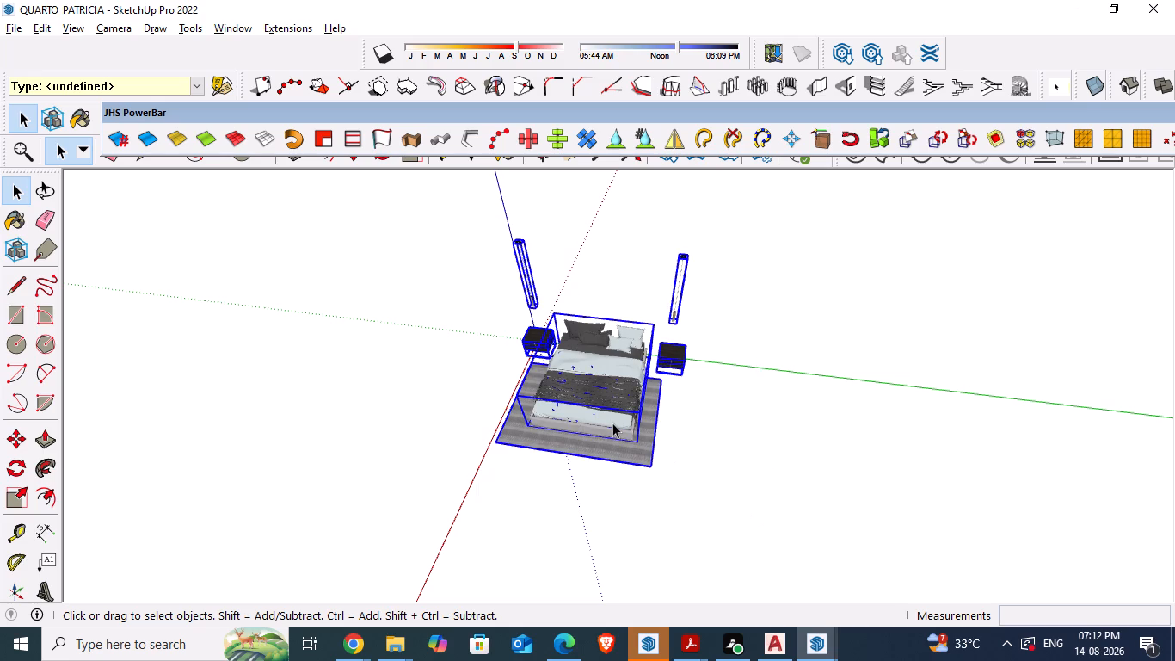
right_click(553, 384)
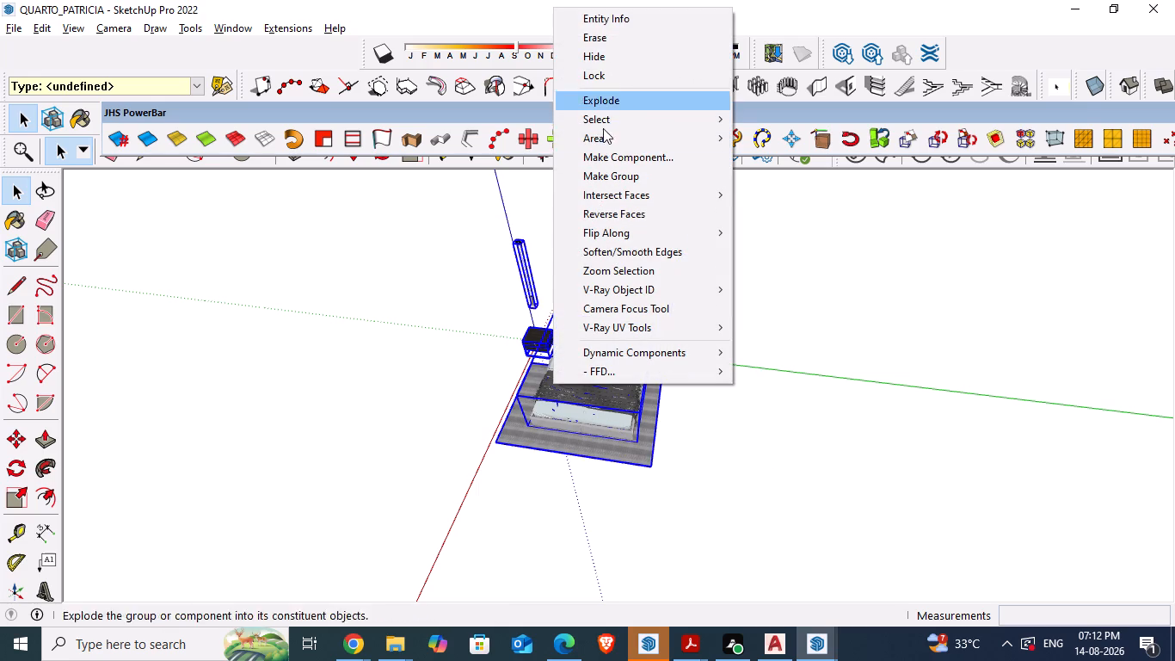
left_click(604, 158)
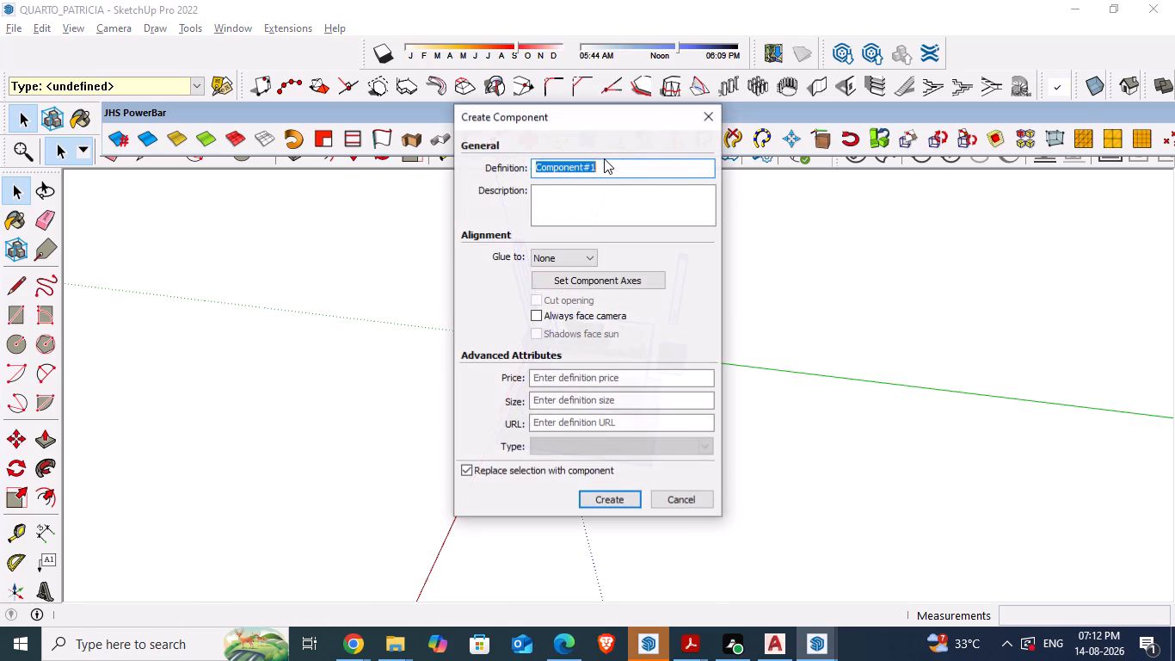
type("bed")
left_click(613, 497)
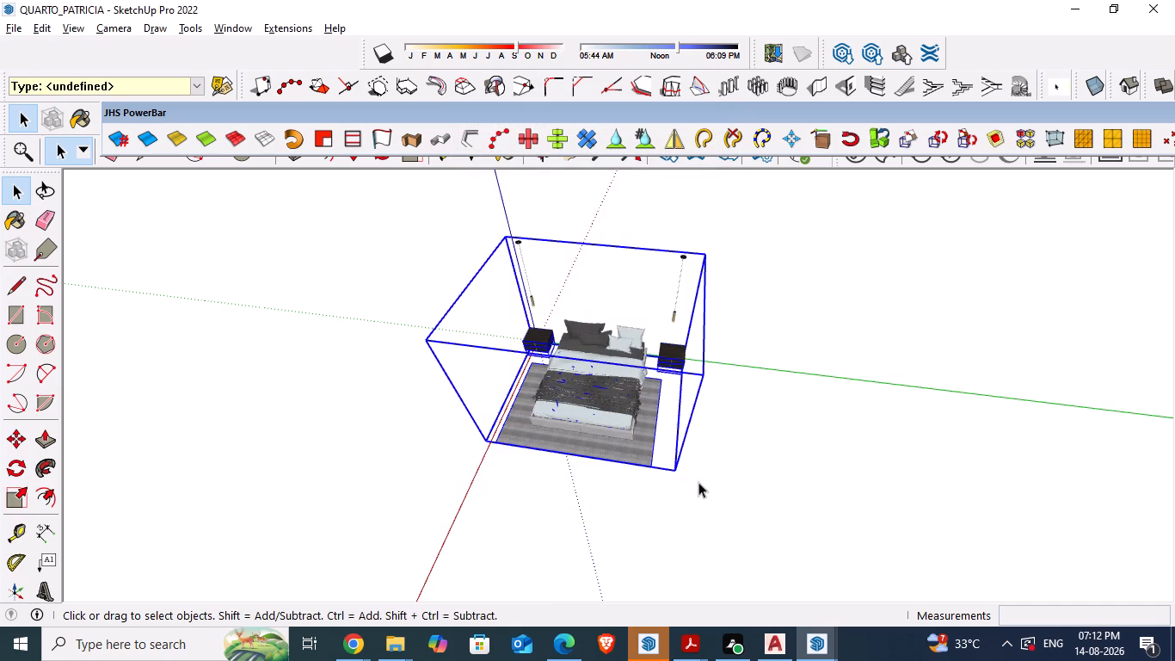
Copy the bed component and paste it into the Floor Plan model on the floor of the end room beside the small partitioned rooms.
left_click(647, 387)
key("ctrl+c")
left_click(817, 660)
left_click(742, 578)
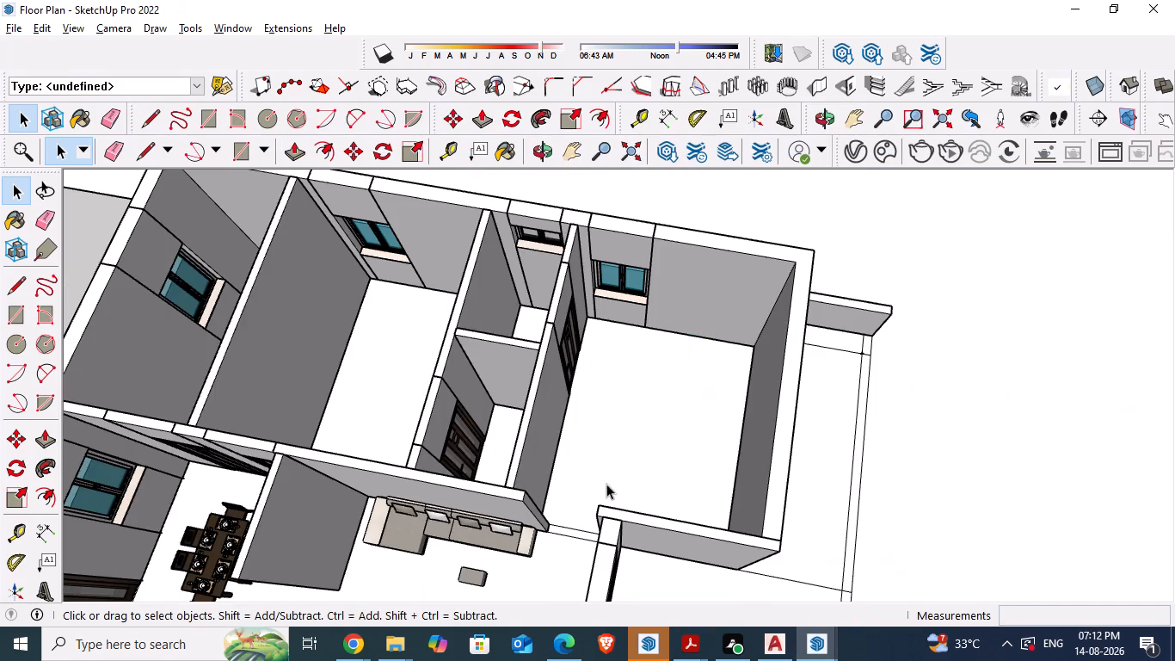
key("ctrl+v")
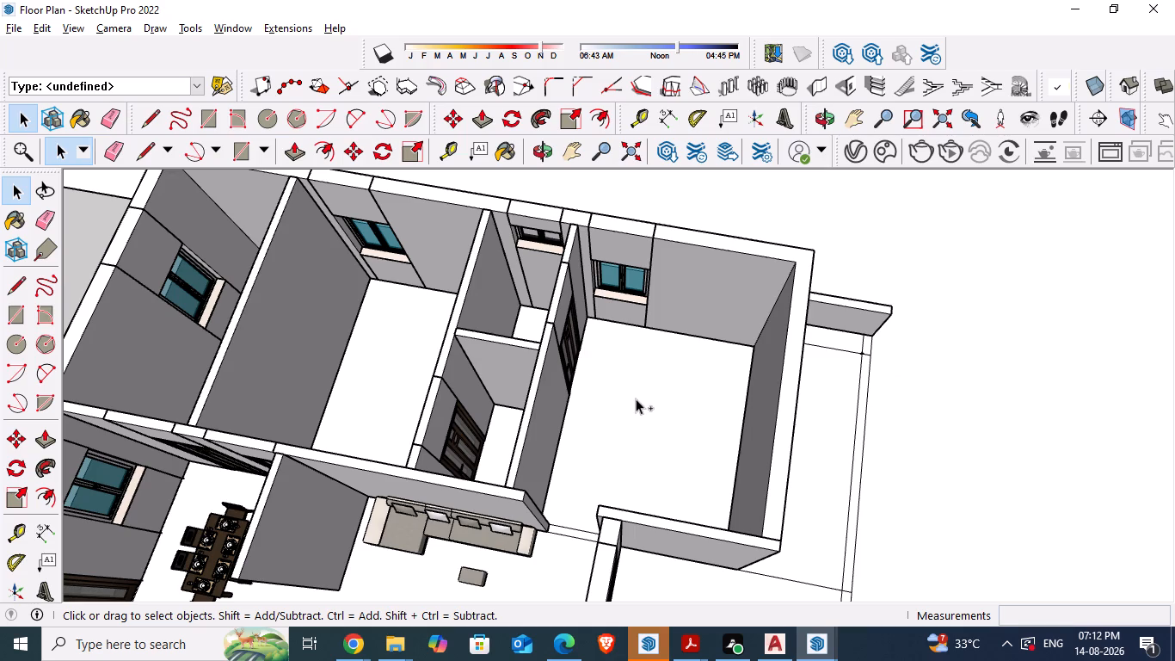
left_click(636, 398)
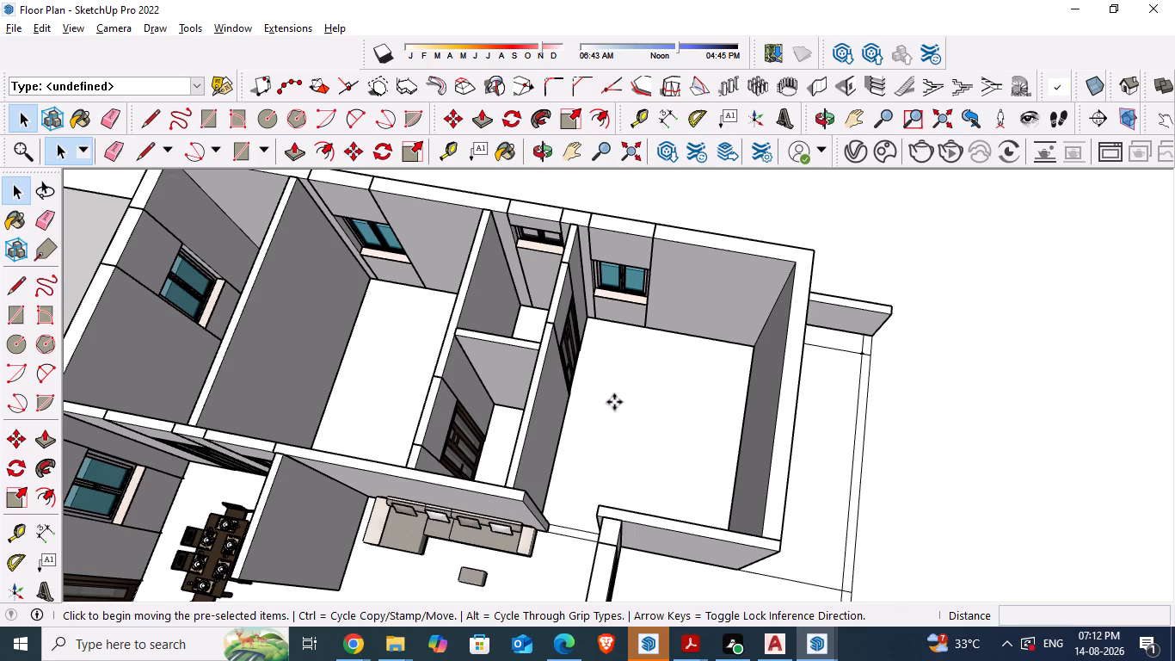
scroll(637, 399, "down", 4)
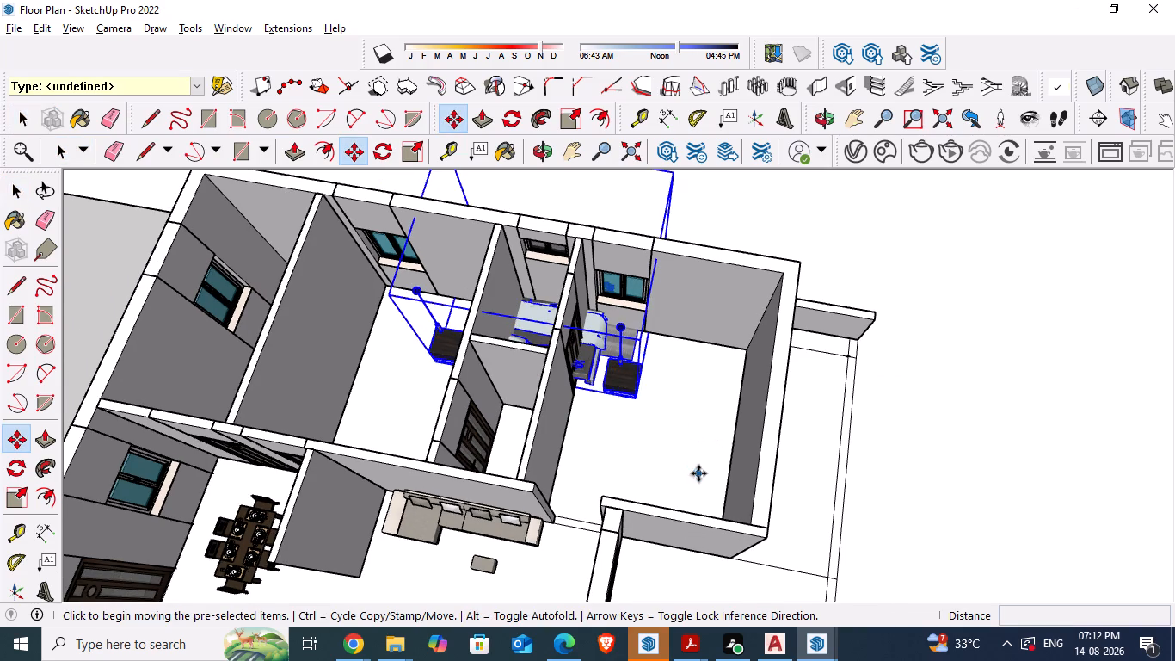
scroll(612, 392, "down", 5)
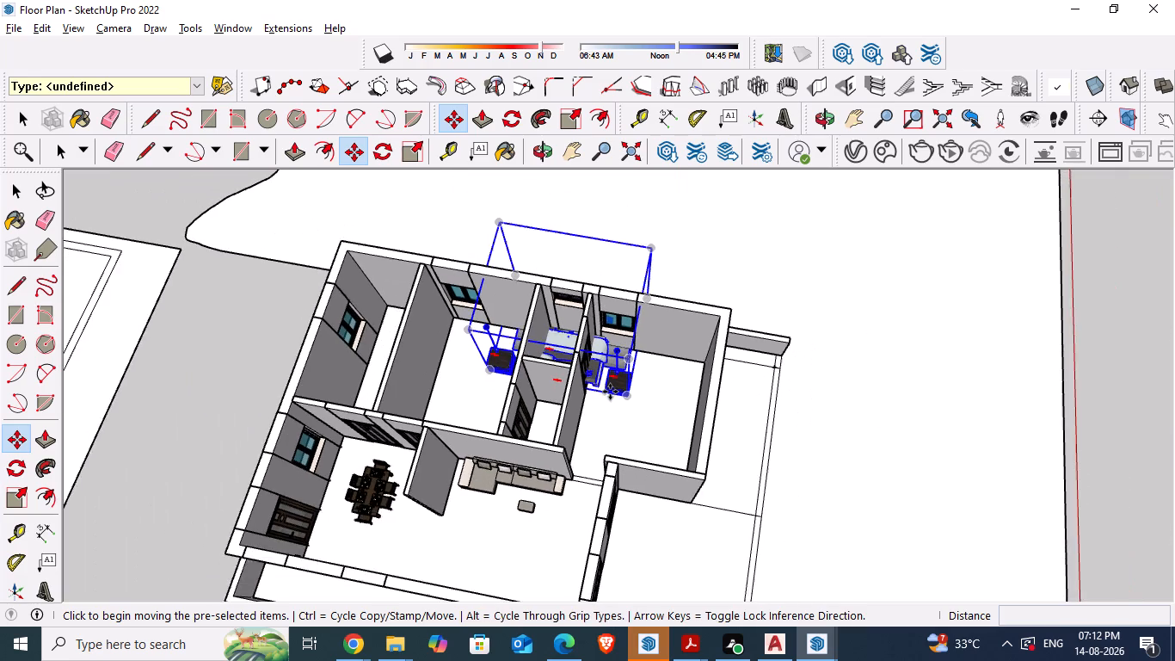
scroll(610, 392, "down", 3)
scroll(681, 327, "down", 1)
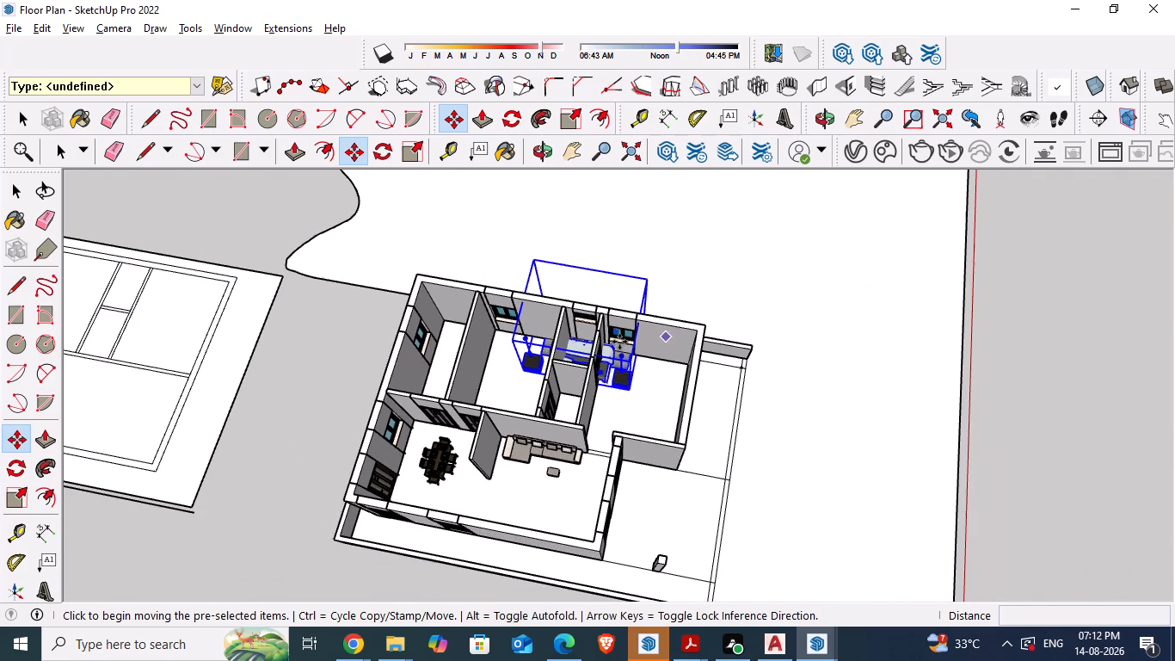
Move the bed set out of the house to the empty area beyond the site slab, about 63 ft away.
left_click(297, 405)
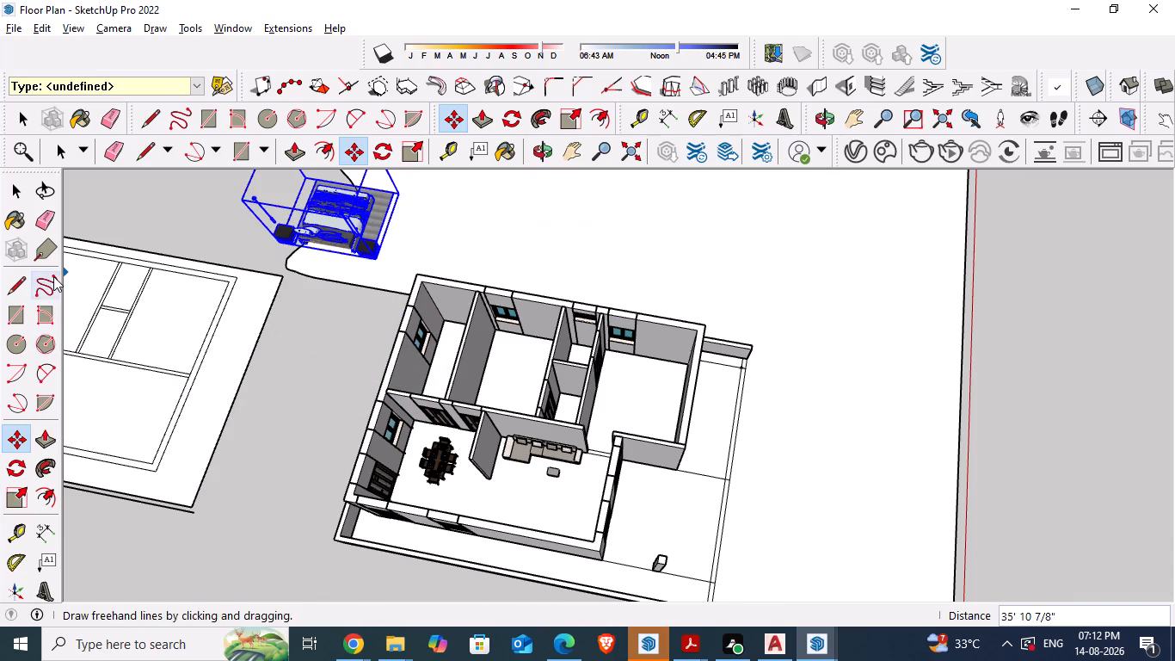
scroll(206, 400, "down", 6)
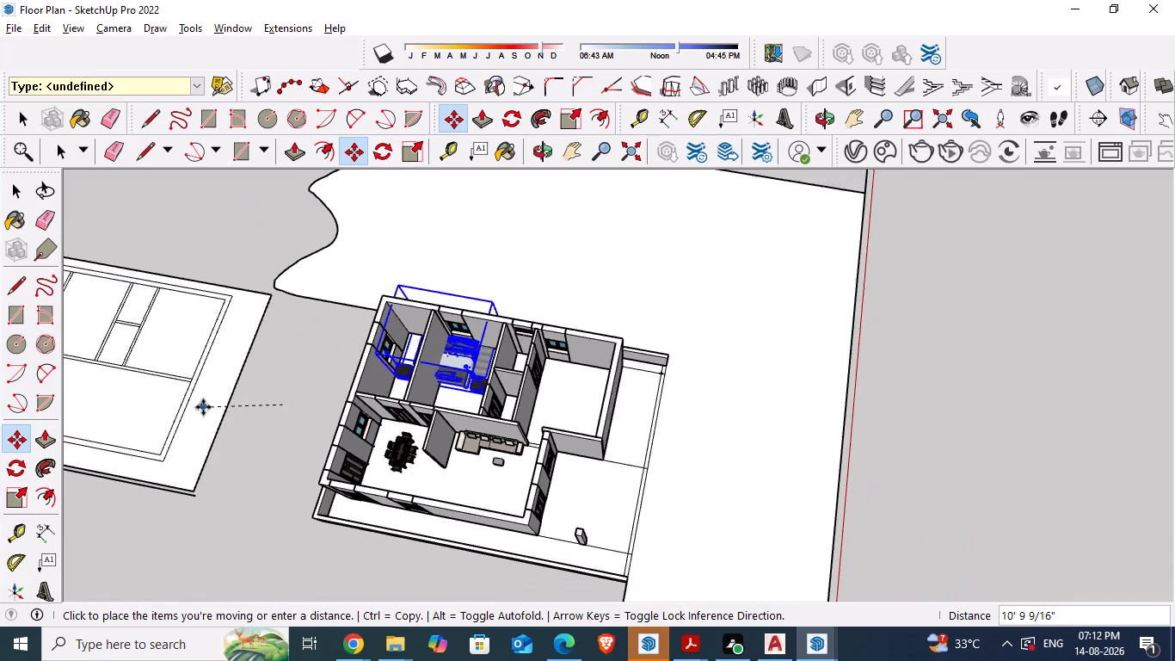
scroll(203, 407, "down", 2)
left_click(662, 406)
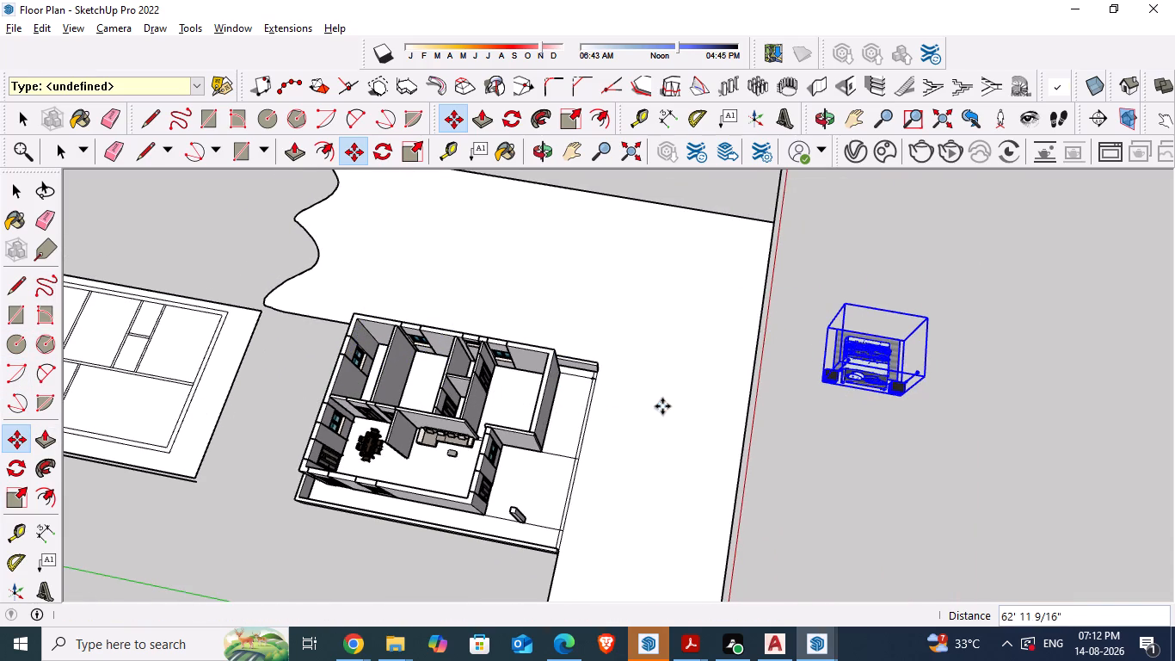
key("space")
scroll(864, 358, "up", 8)
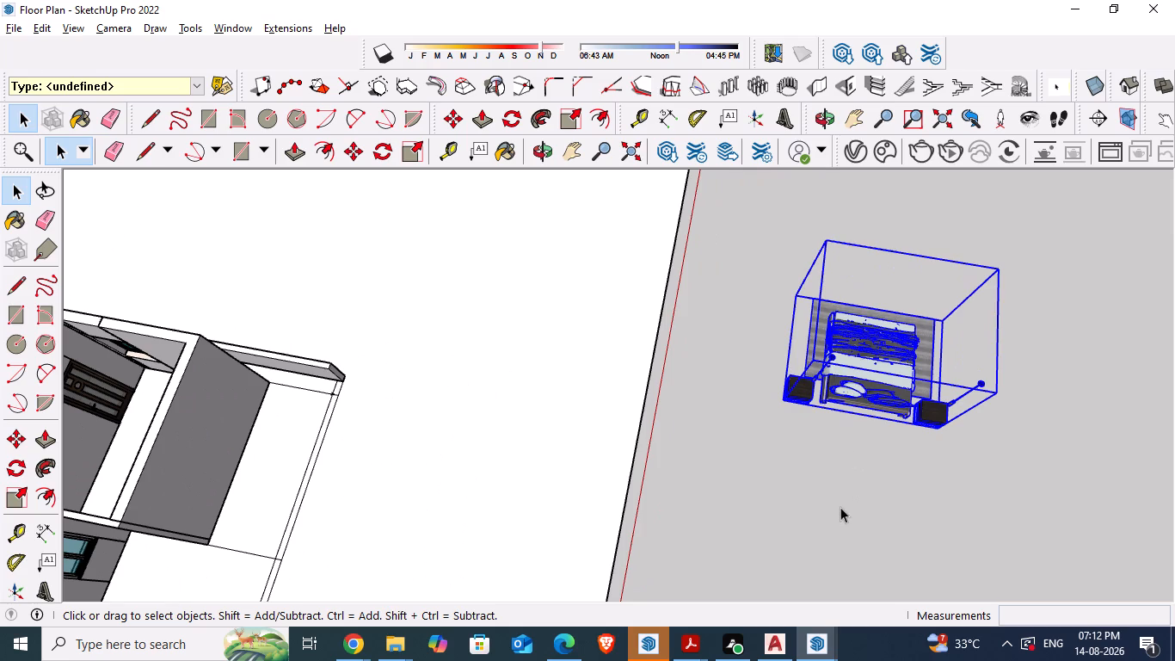
left_click(840, 505)
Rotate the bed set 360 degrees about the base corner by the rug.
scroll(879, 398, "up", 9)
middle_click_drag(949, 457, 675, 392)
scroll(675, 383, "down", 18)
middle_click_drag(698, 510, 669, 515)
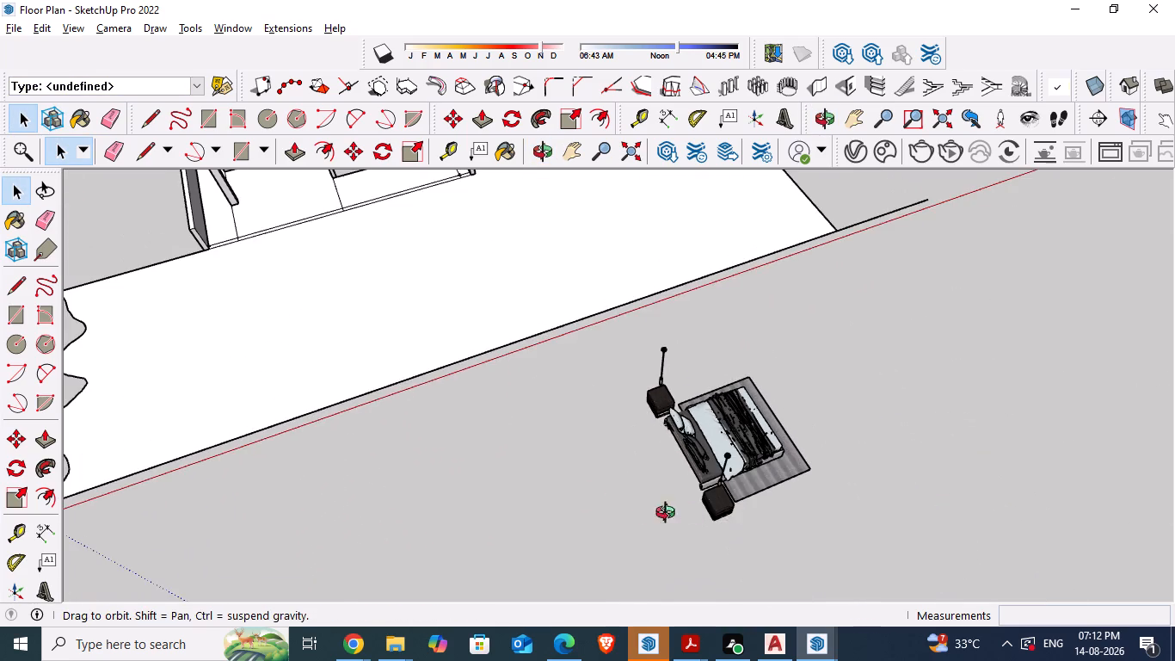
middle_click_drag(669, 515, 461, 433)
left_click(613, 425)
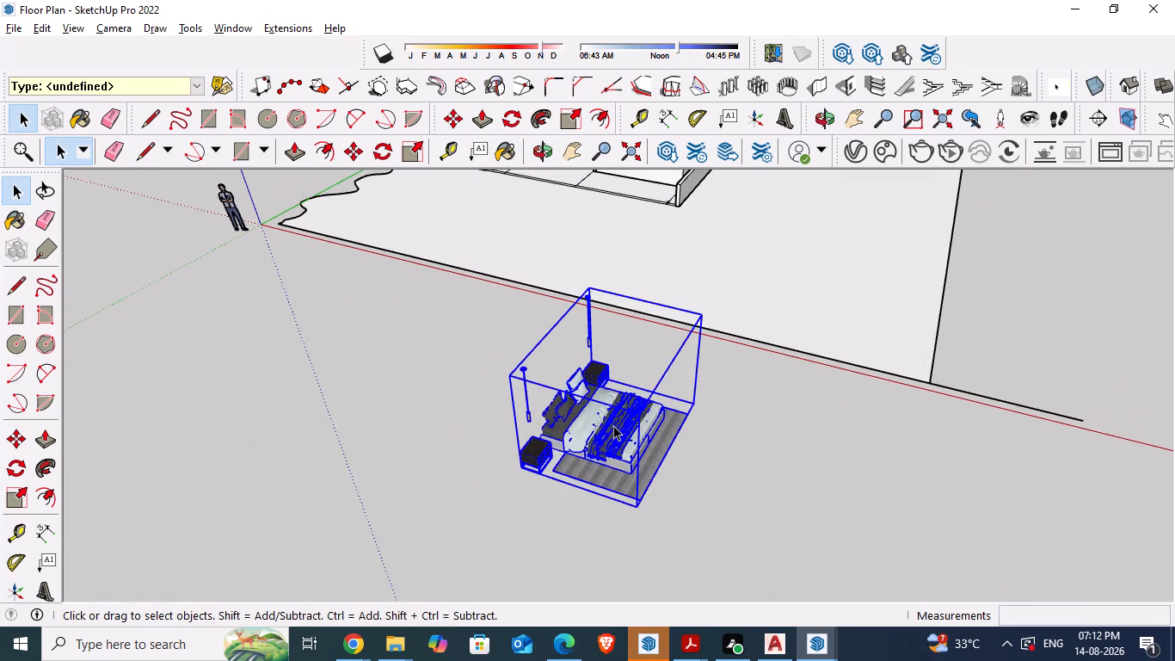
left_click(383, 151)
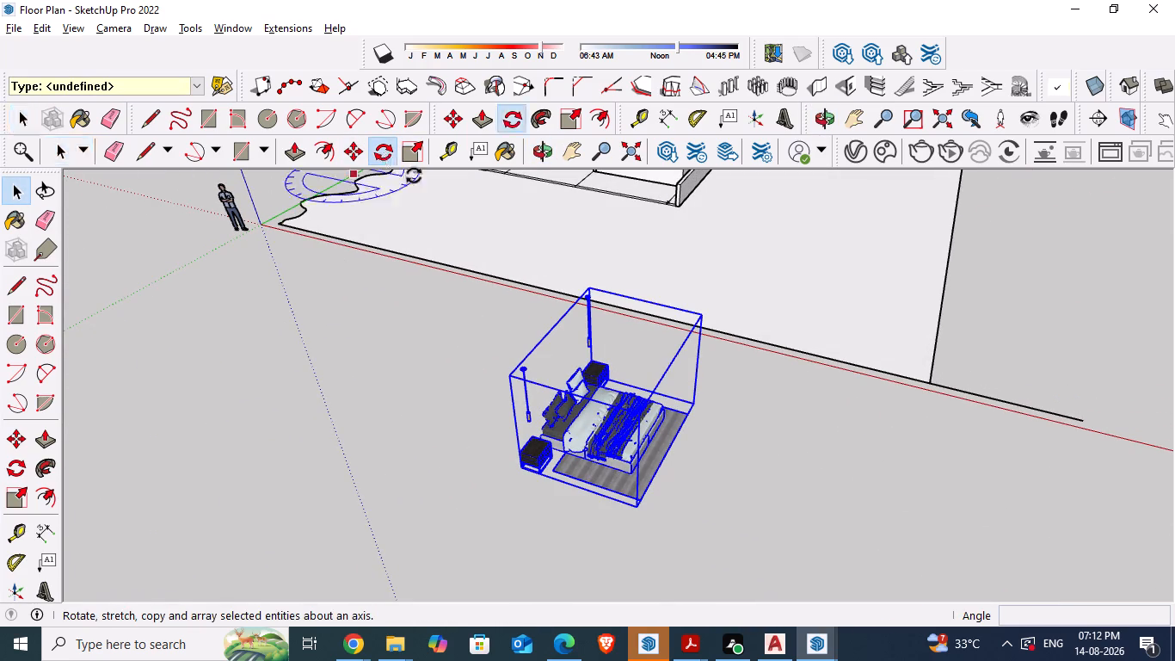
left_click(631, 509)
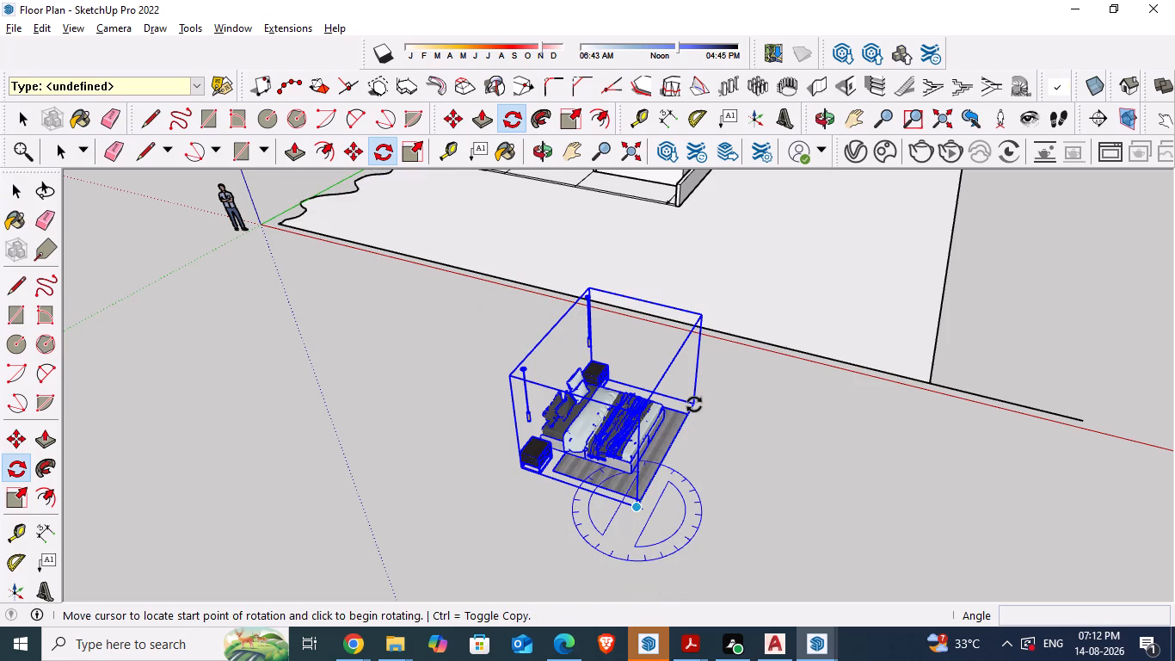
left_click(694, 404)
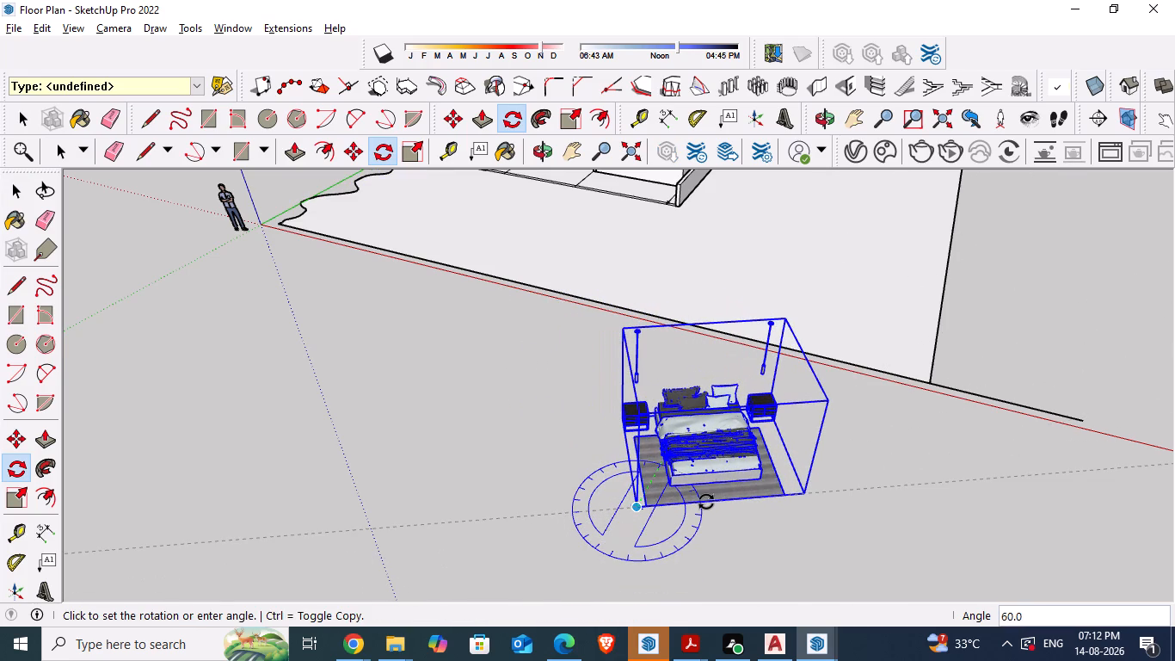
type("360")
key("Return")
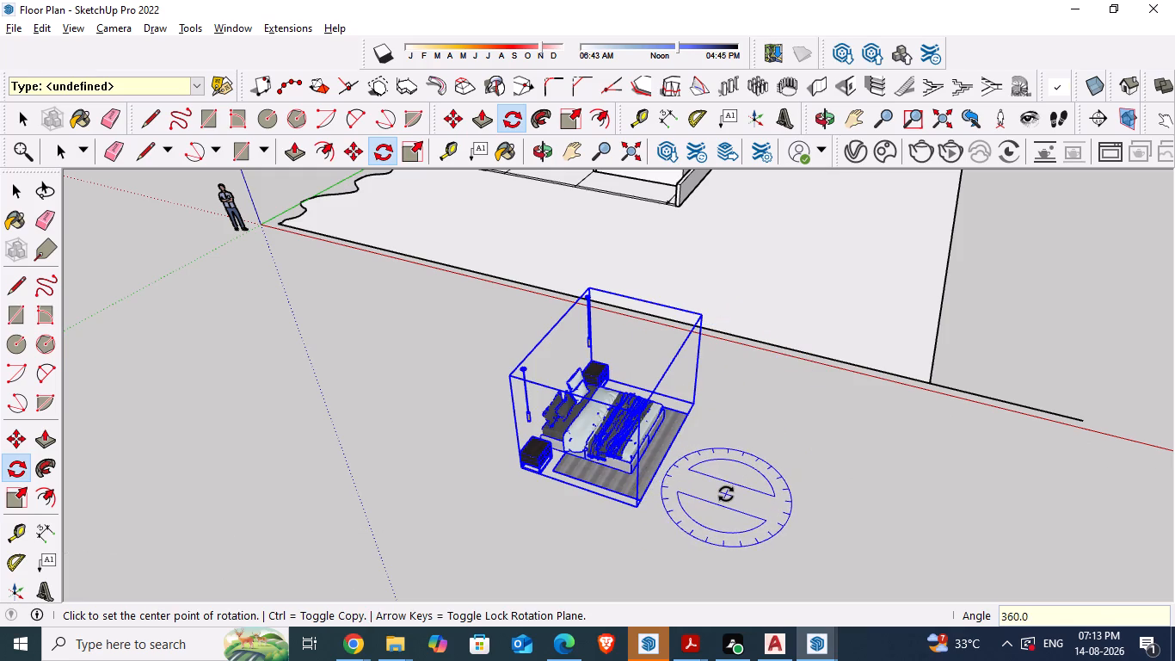
Rotate the bed set 180 degrees about the base corner by the rug.
left_click(641, 504)
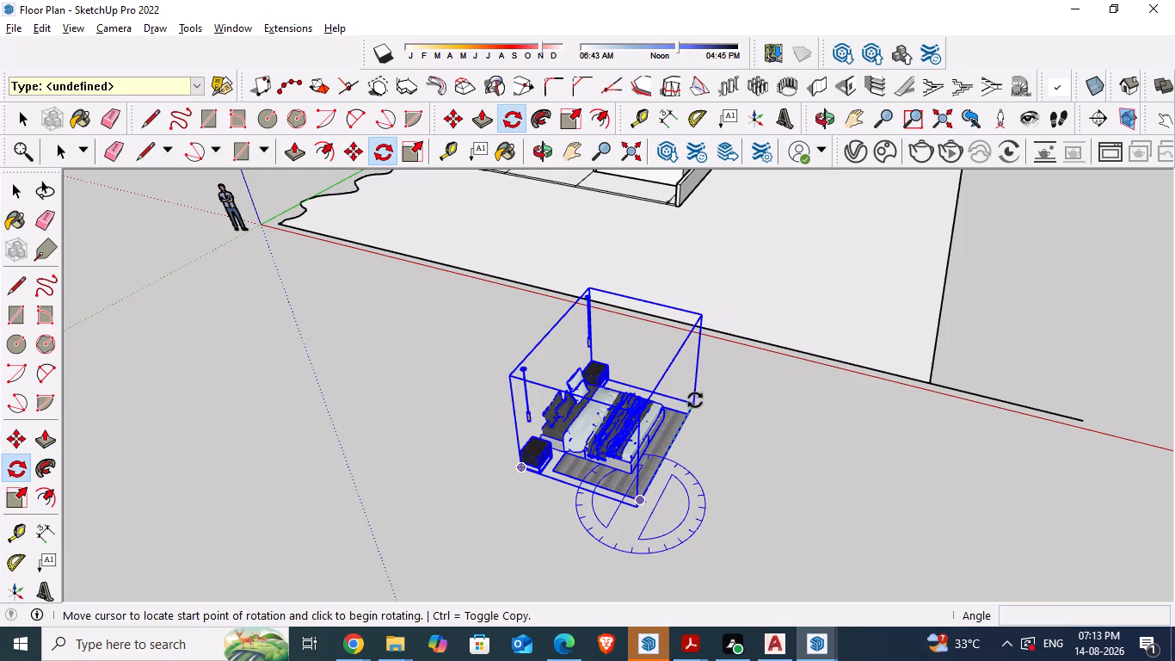
left_click(695, 400)
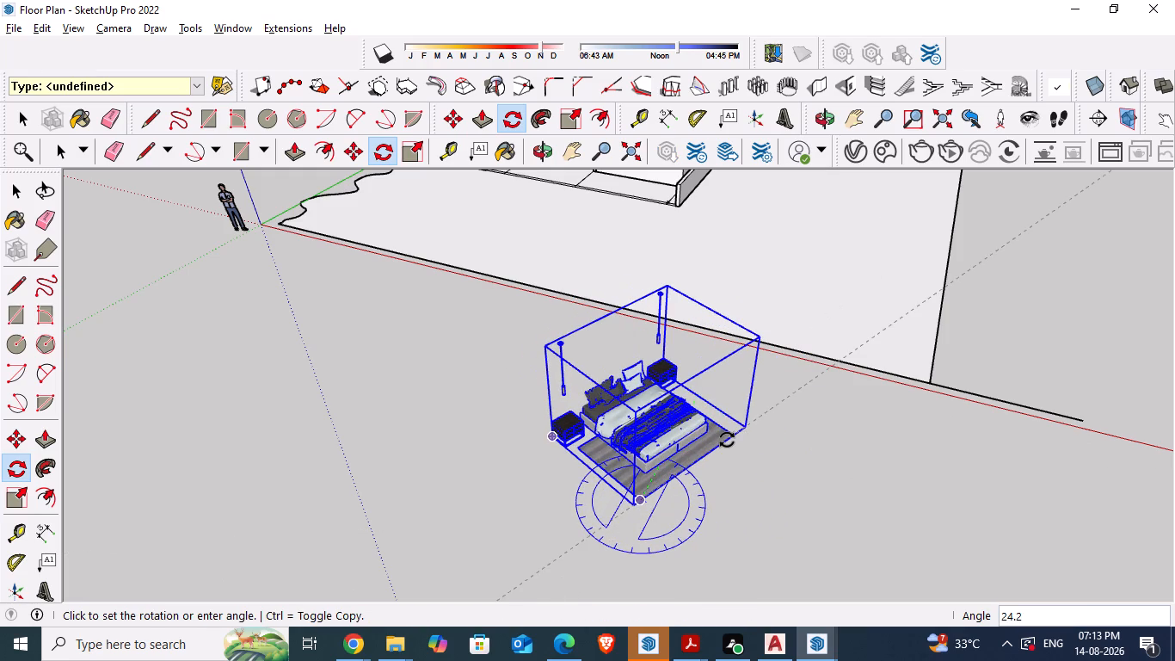
type("180")
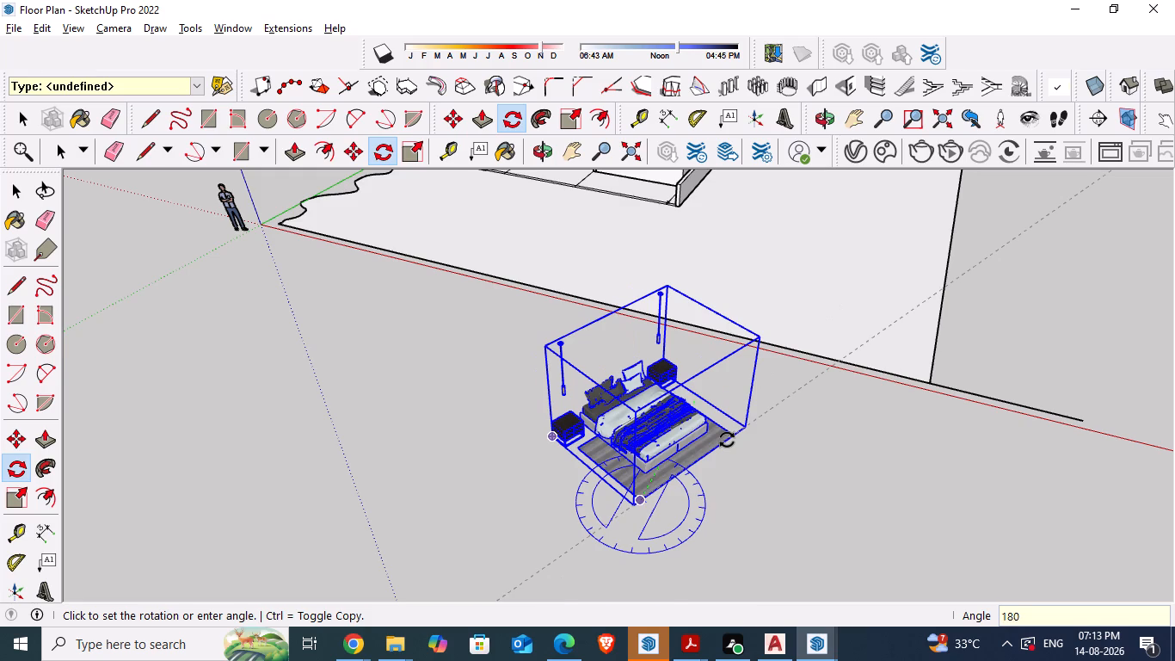
key("Return")
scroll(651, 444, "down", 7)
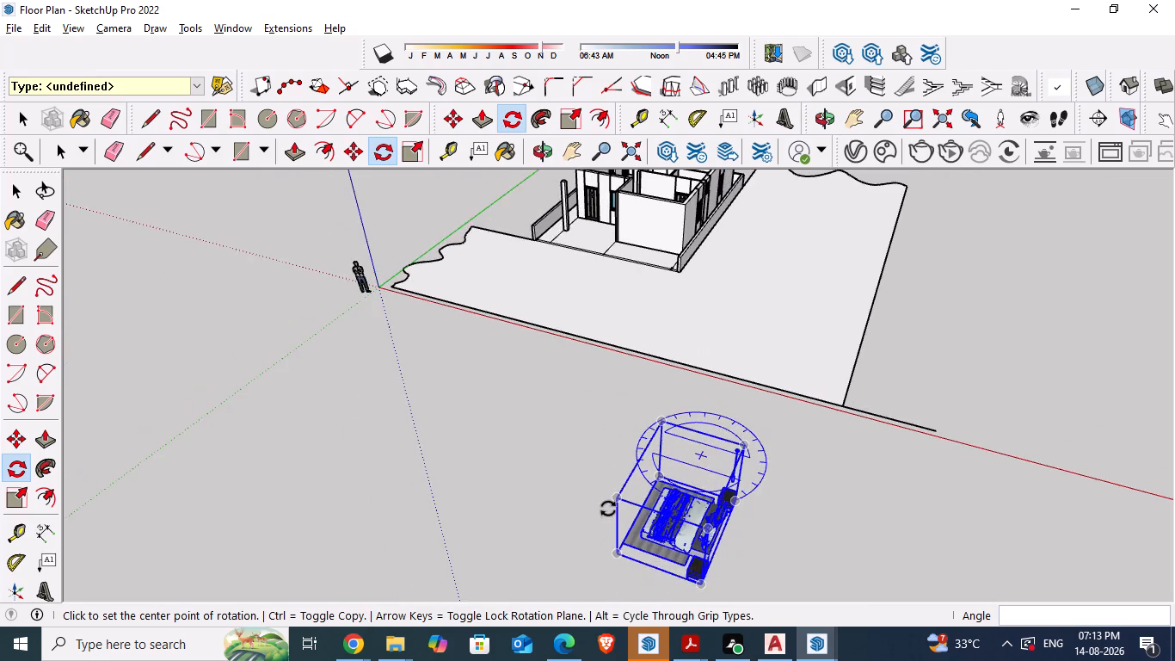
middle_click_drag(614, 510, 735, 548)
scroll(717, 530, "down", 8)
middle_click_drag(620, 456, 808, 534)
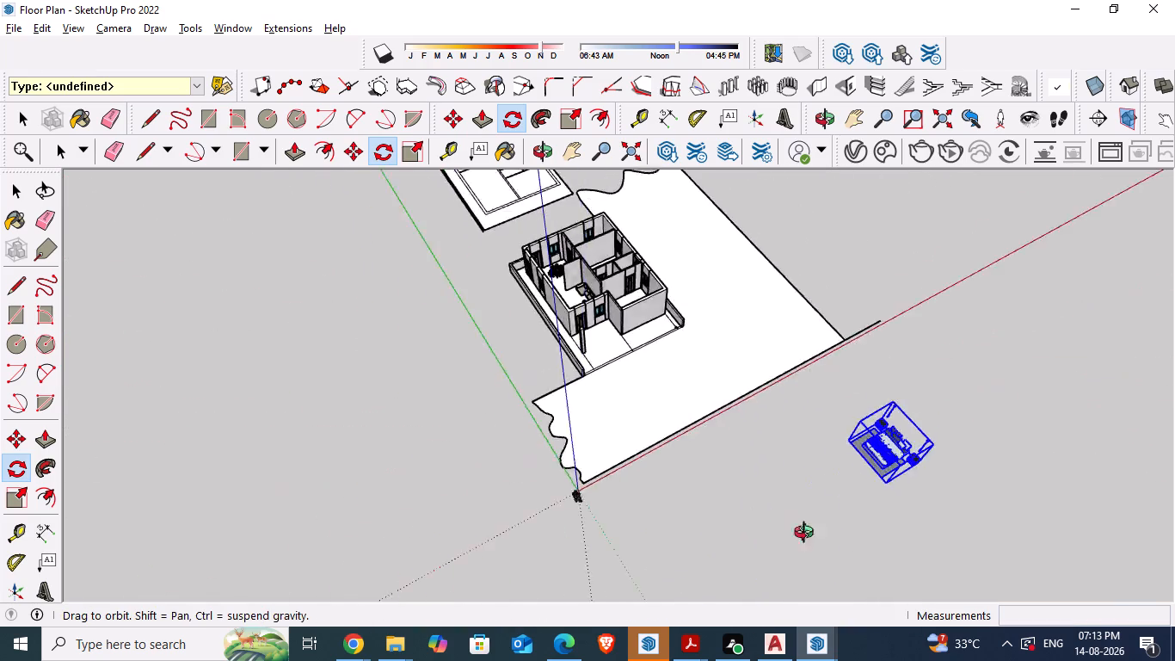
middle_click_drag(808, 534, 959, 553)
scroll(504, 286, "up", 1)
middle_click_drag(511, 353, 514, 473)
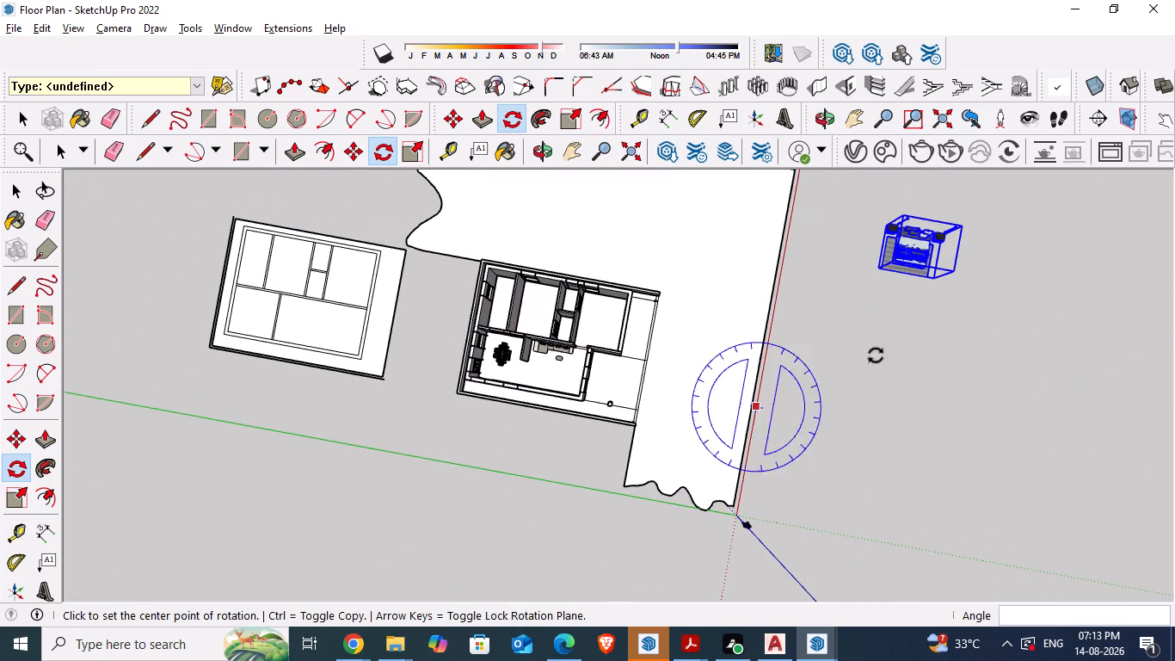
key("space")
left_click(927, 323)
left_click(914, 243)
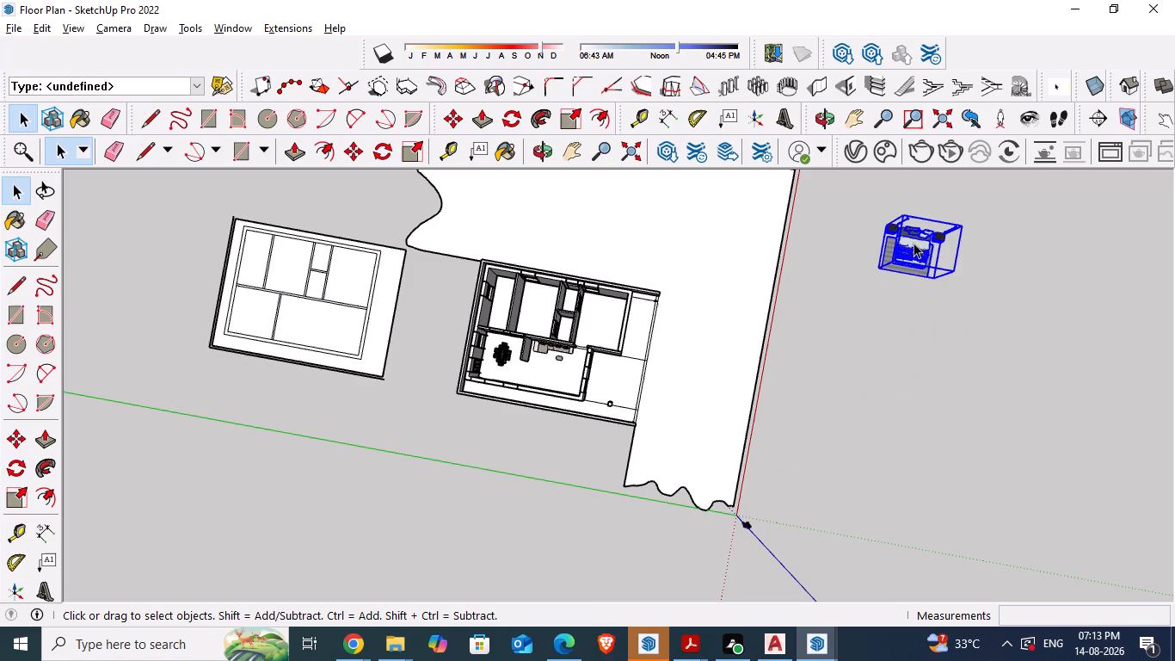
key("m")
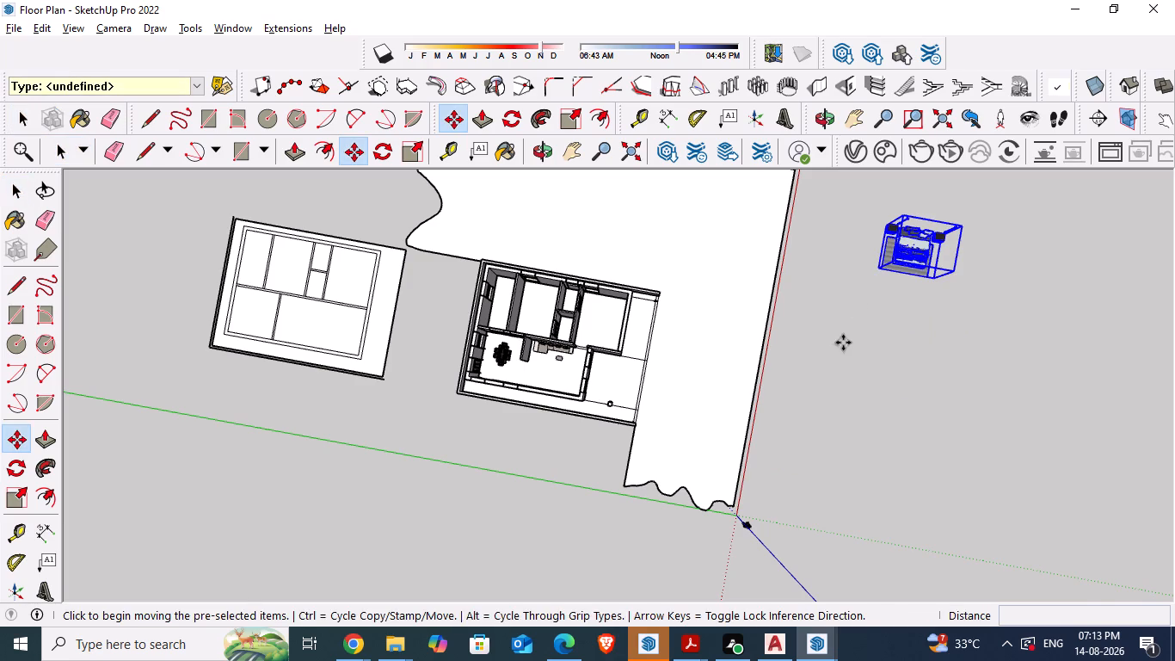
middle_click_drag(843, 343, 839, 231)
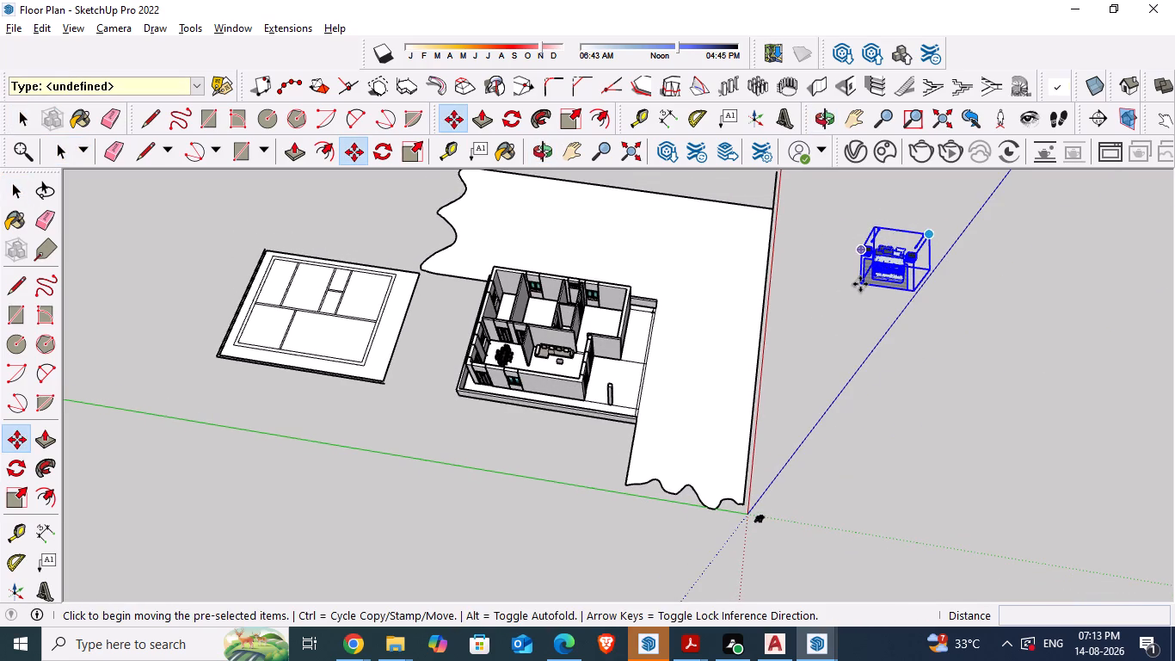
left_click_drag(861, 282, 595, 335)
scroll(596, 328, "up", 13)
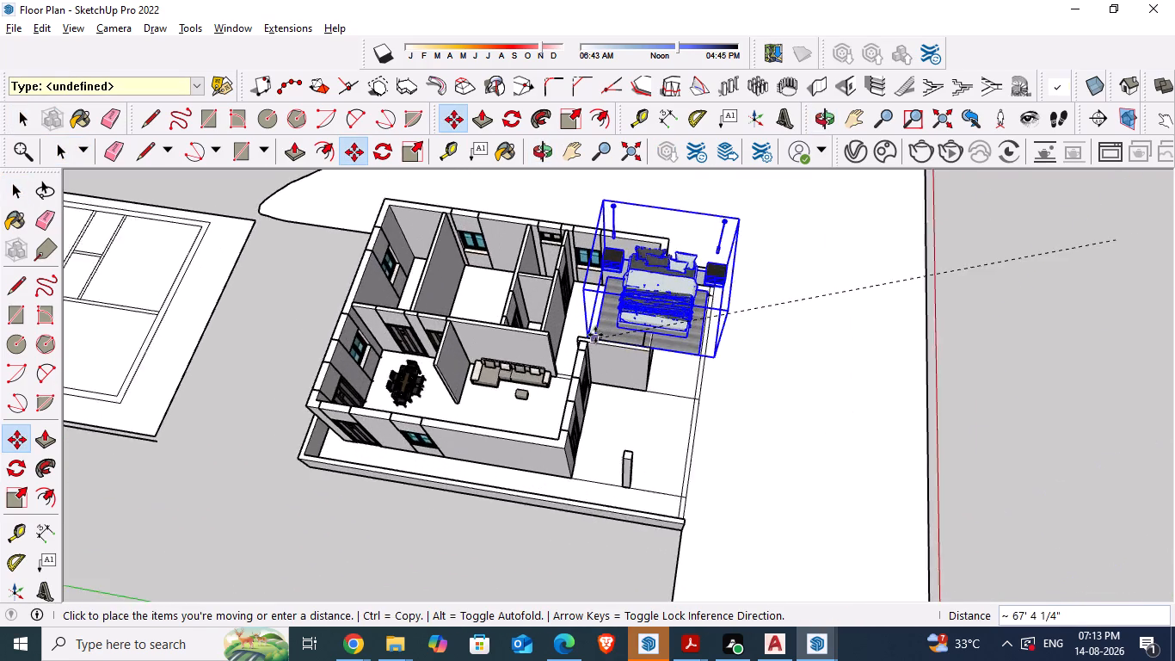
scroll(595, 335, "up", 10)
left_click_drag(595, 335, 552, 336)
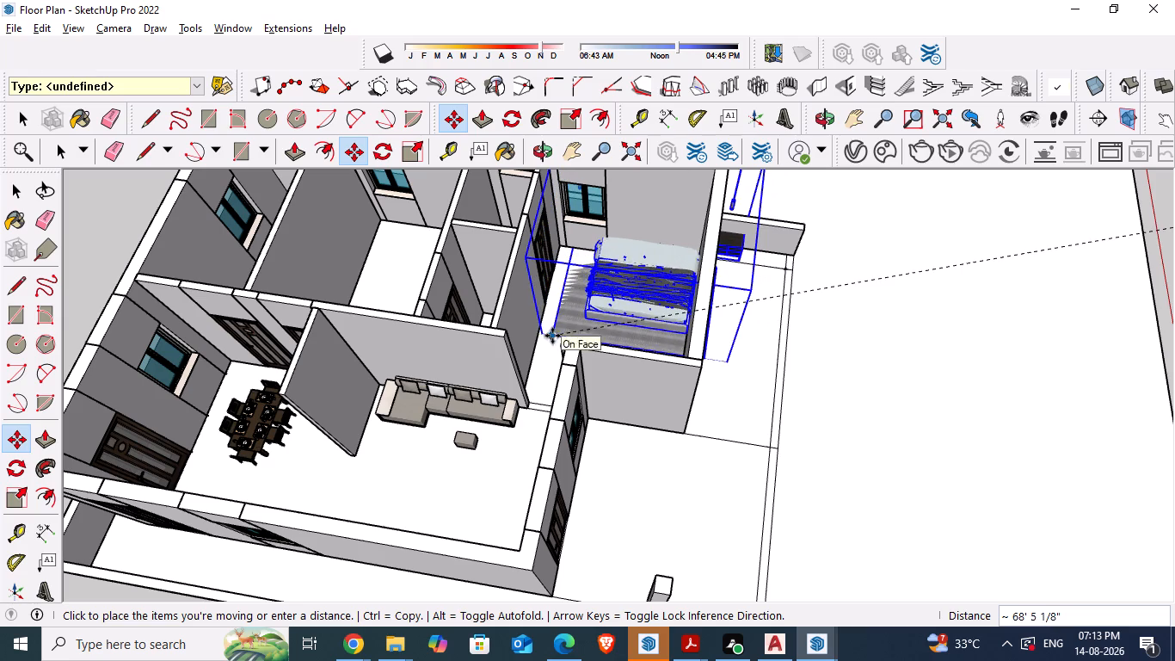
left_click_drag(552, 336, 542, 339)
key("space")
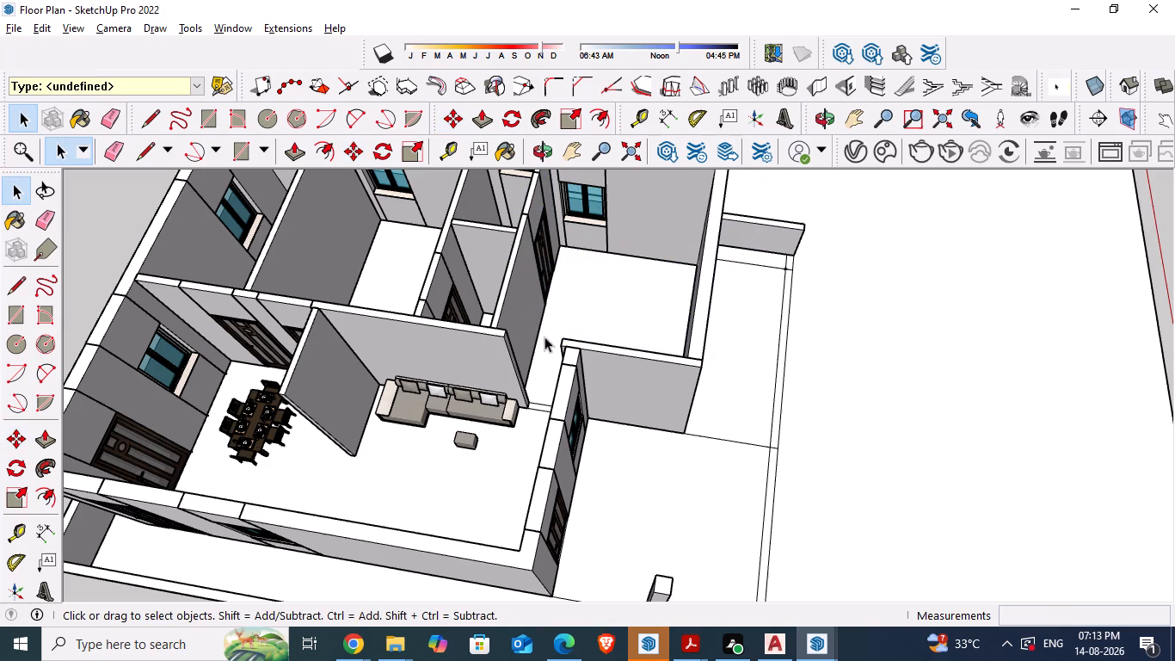
Move the bed set by its front base corner about 72 ft into the end room, against the outer wall.
scroll(564, 339, "down", 16)
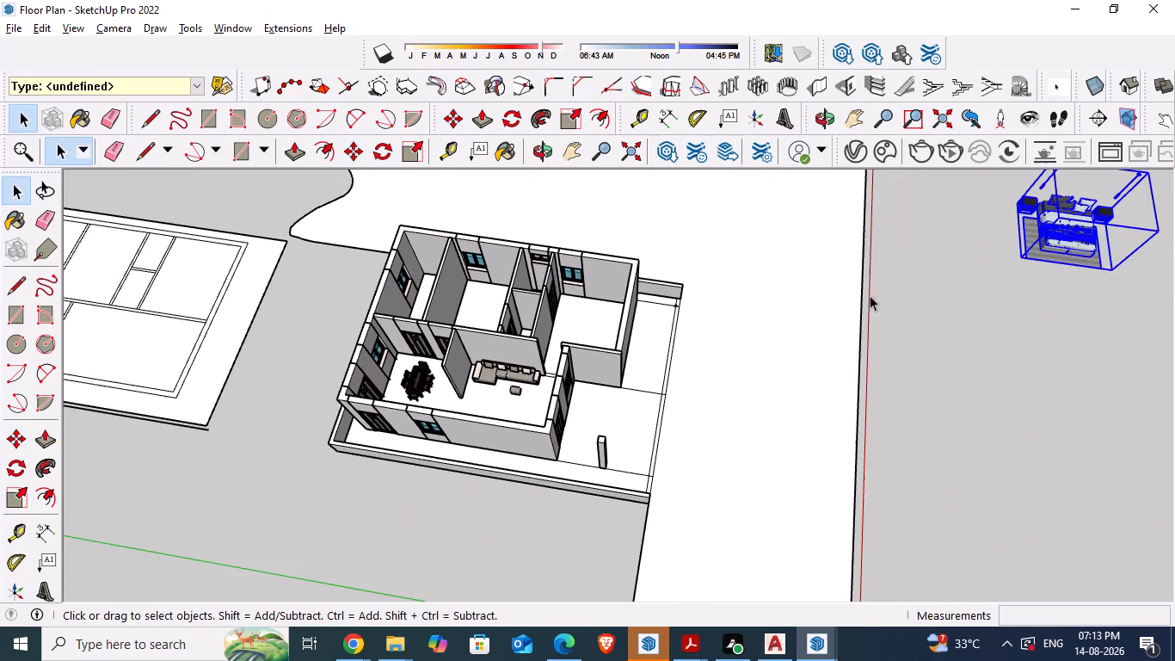
left_click(1067, 229)
key("m")
left_click_drag(1112, 270, 809, 319)
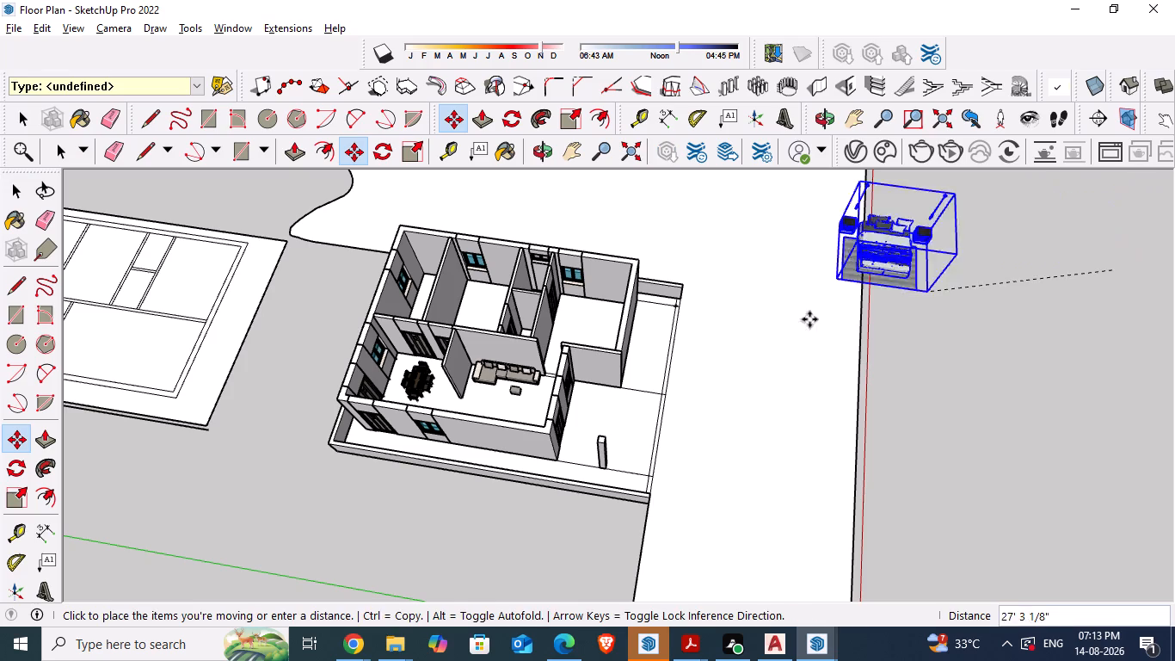
left_click_drag(809, 319, 619, 339)
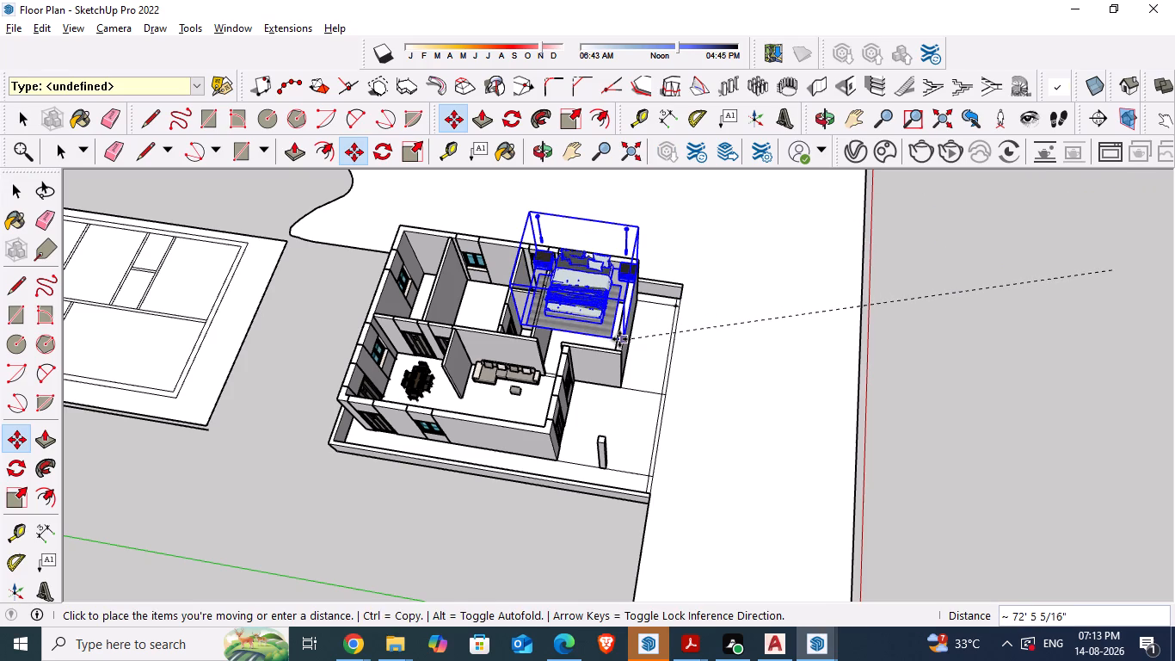
left_click(619, 339)
Hide the house's wall component to expose the end room and the bed set.
scroll(619, 339, "up", 17)
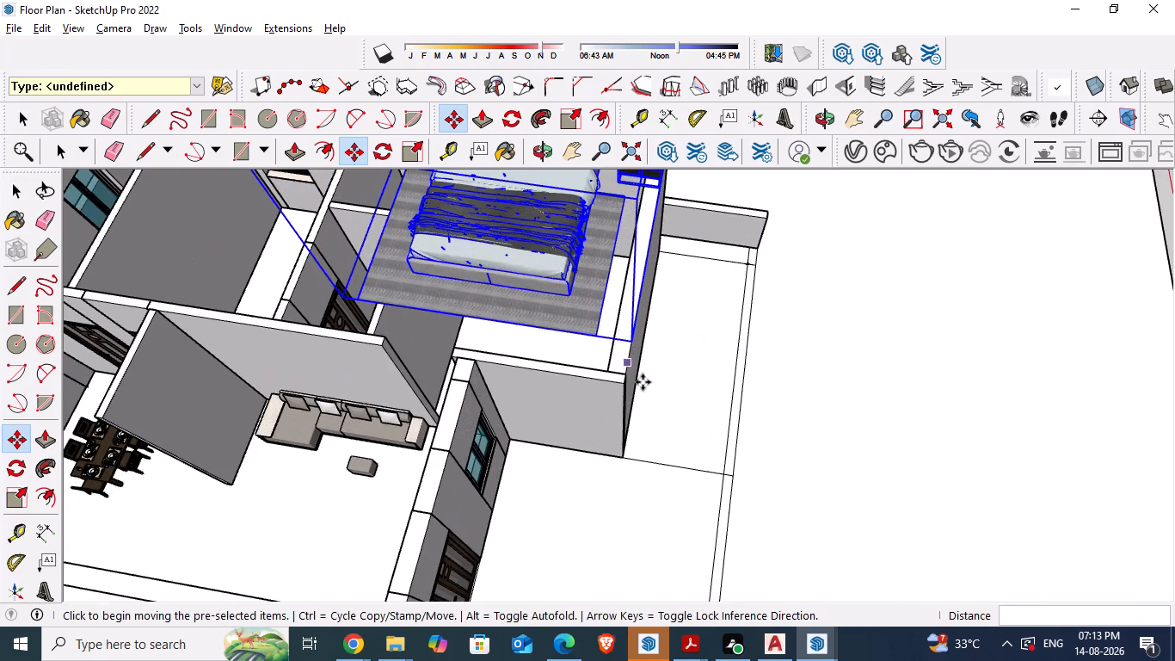
middle_click_drag(641, 389, 412, 376)
scroll(605, 306, "up", 2)
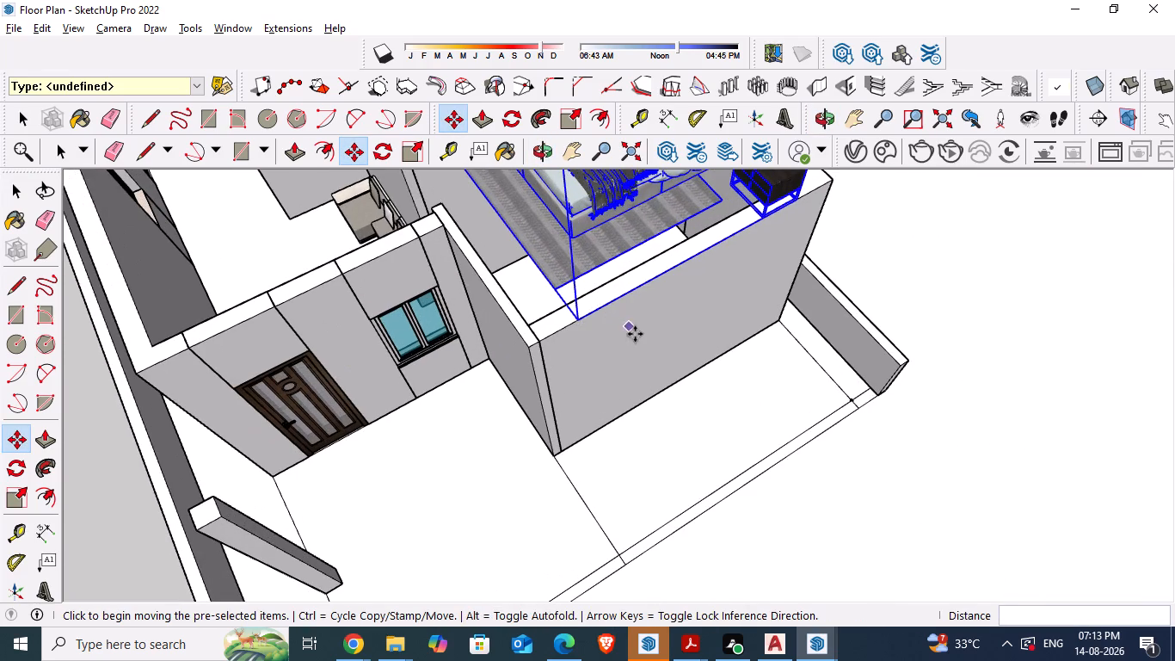
key("space")
left_click(636, 351)
right_click(636, 351)
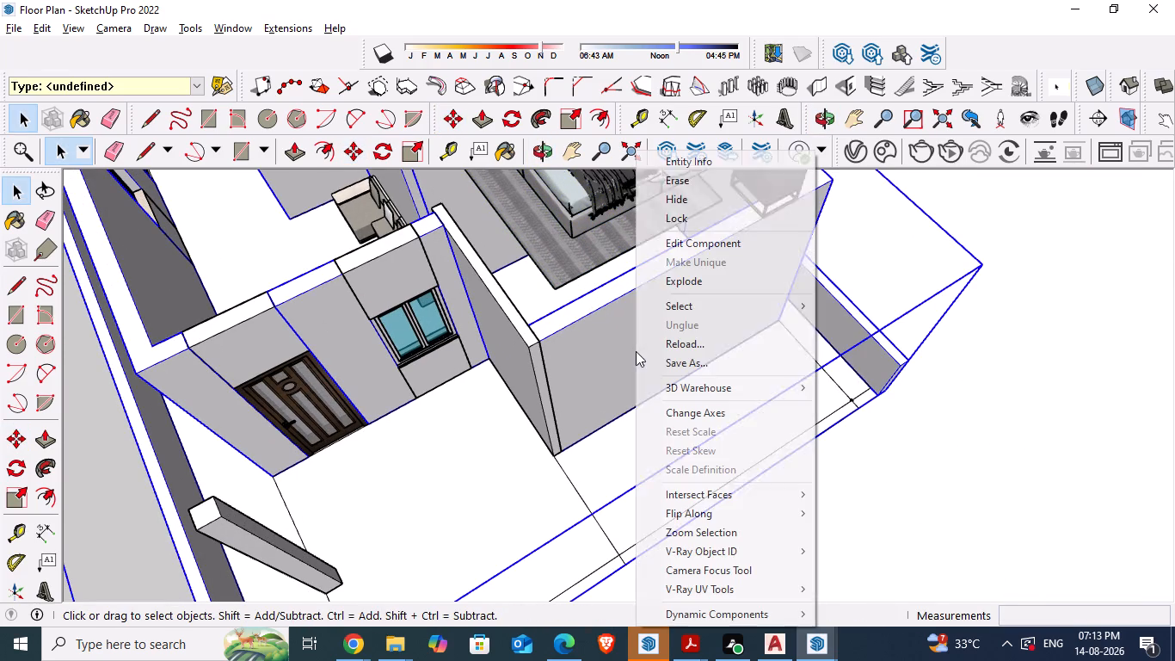
left_click(670, 202)
Move the bed set by its lower nightstand-side corner about 10' 1" down to the inner floor corner of the end bedroom.
scroll(594, 349, "down", 1)
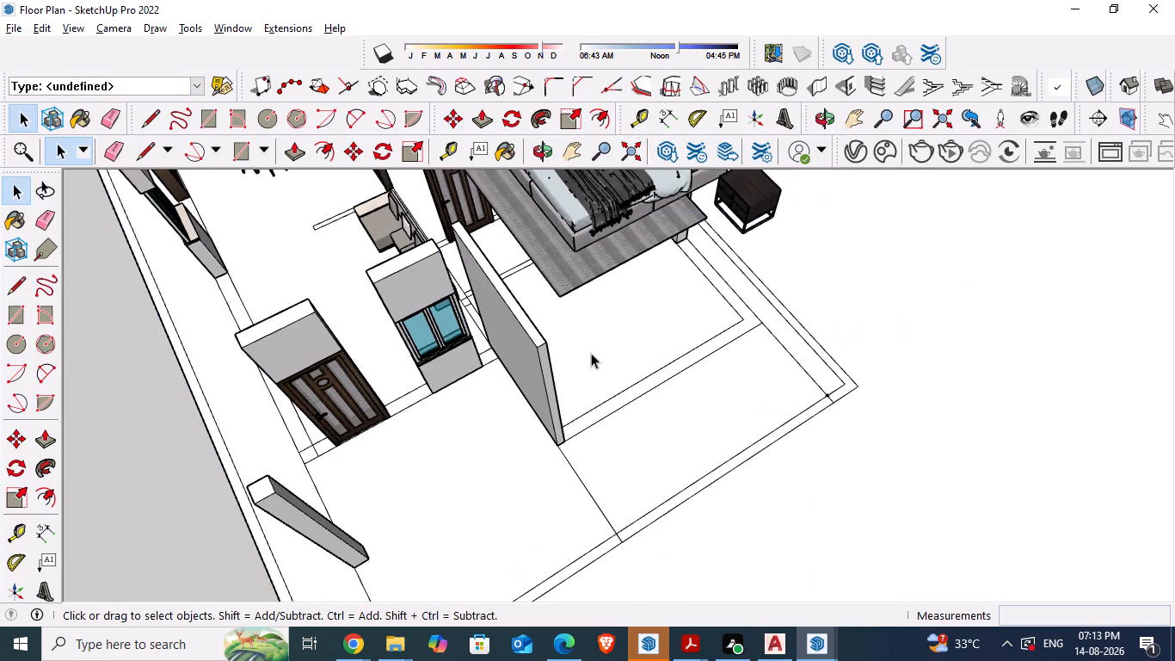
middle_click_drag(577, 362, 488, 378)
scroll(483, 375, "down", 6)
middle_click_drag(508, 366, 487, 321)
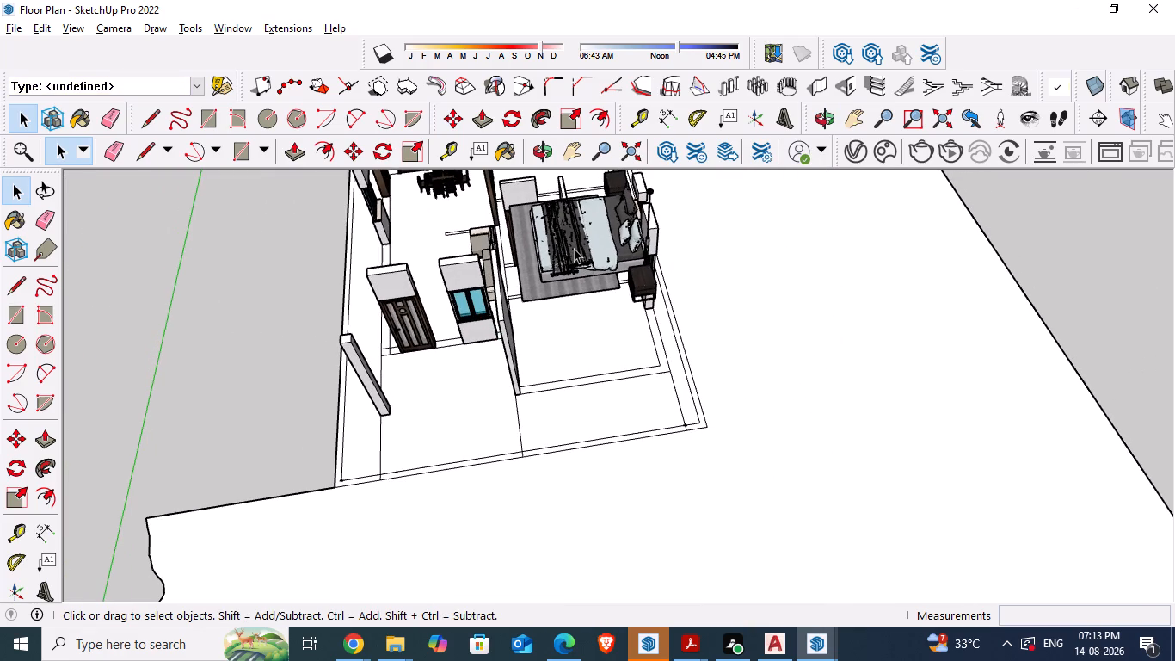
left_click(574, 248)
key("m")
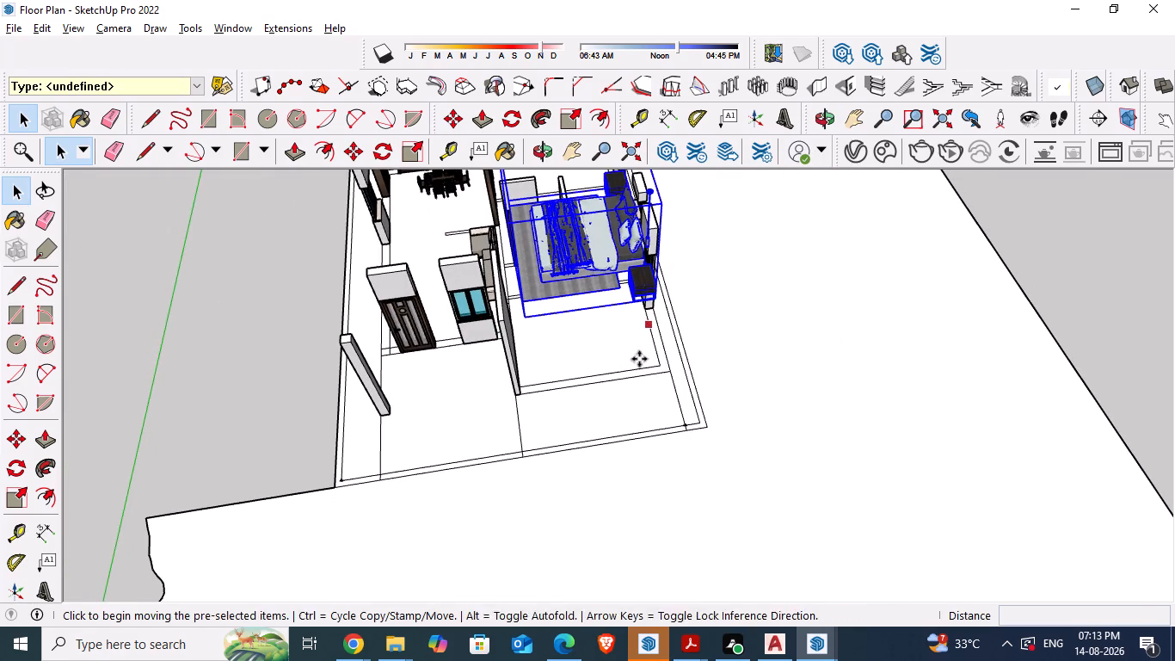
middle_click_drag(638, 359, 544, 252)
scroll(670, 271, "up", 6)
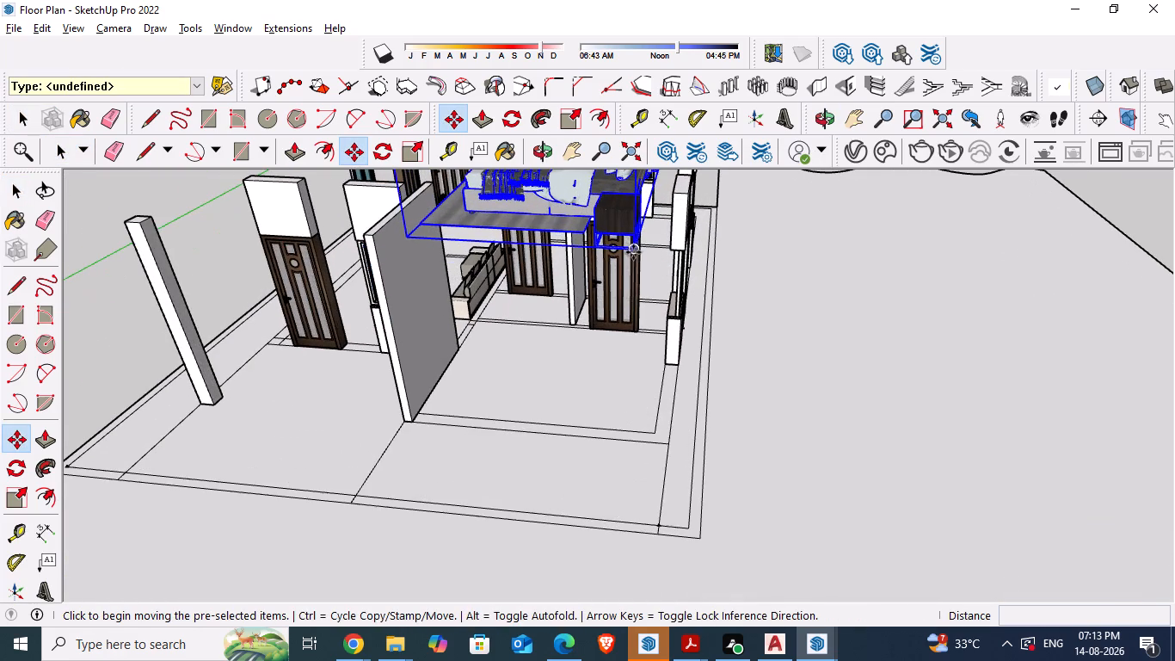
left_click_drag(638, 251, 654, 408)
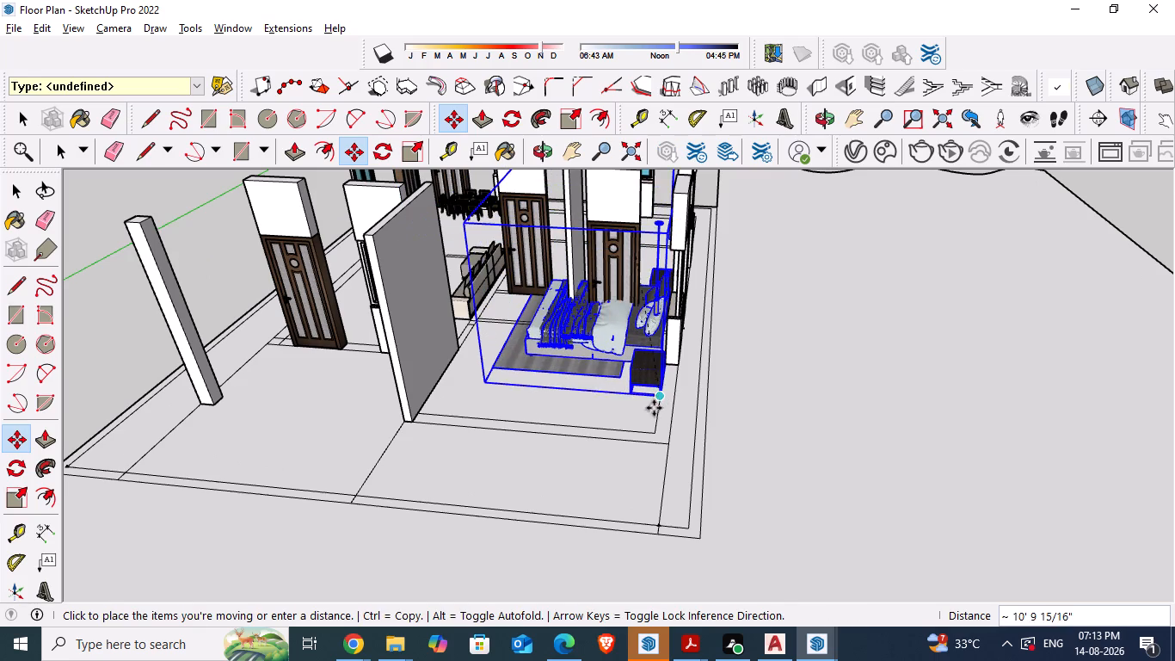
left_click_drag(654, 408, 649, 426)
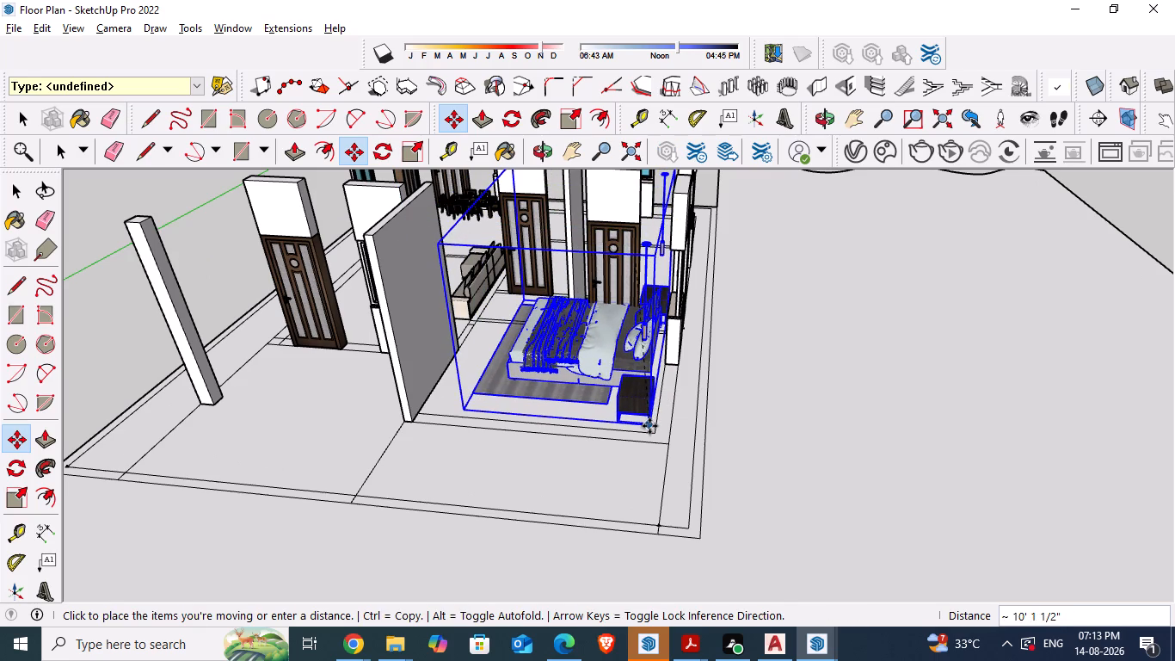
left_click_drag(649, 426, 652, 429)
left_click(652, 429)
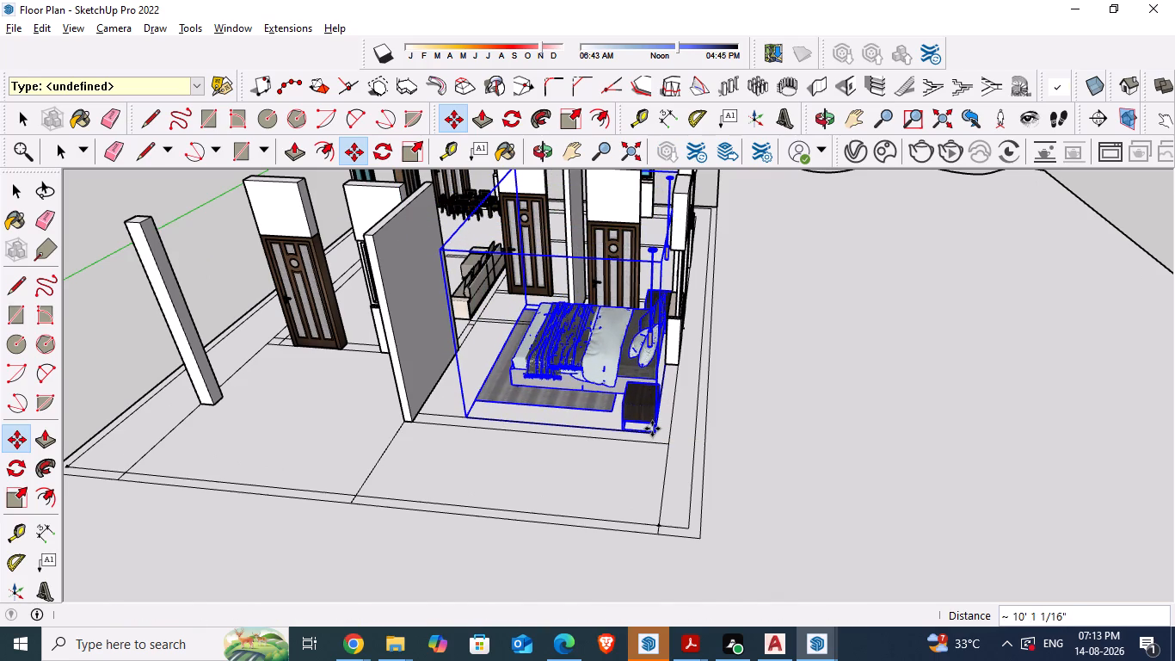
key("space")
left_click(798, 413)
Scale the bed set along the green axis to about 0.6, shrinking it from the partition side to fit the bedroom's width.
scroll(567, 415, "down", 1)
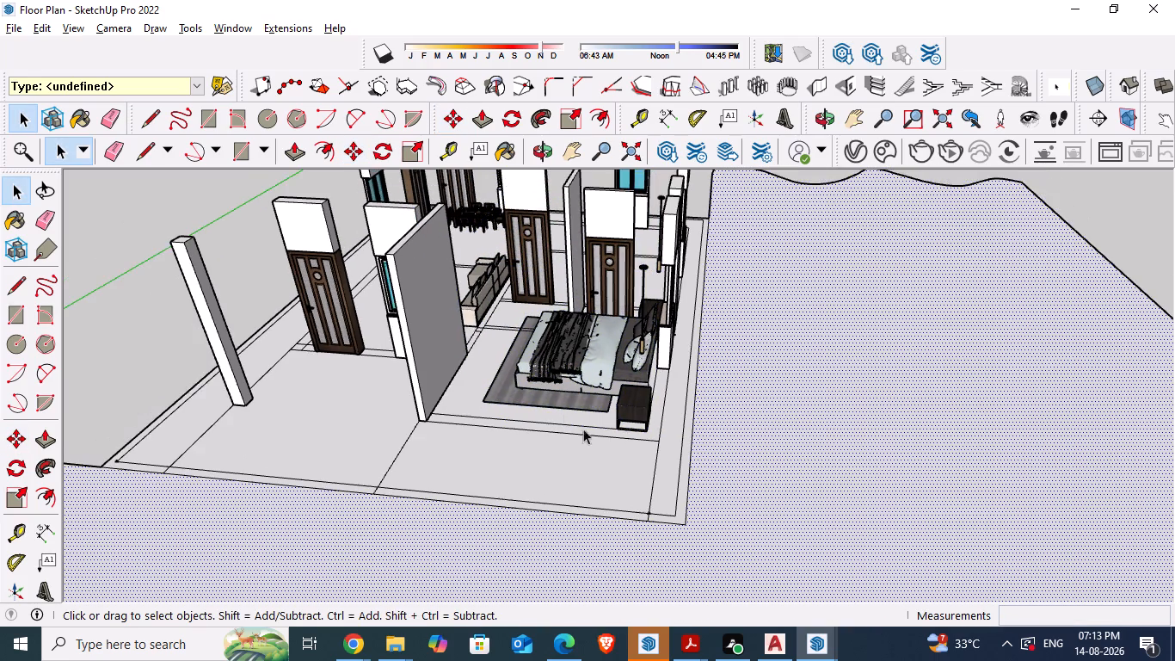
middle_click_drag(612, 439, 891, 442)
scroll(869, 444, "down", 1)
scroll(683, 374, "down", 2)
middle_click_drag(656, 376, 723, 432)
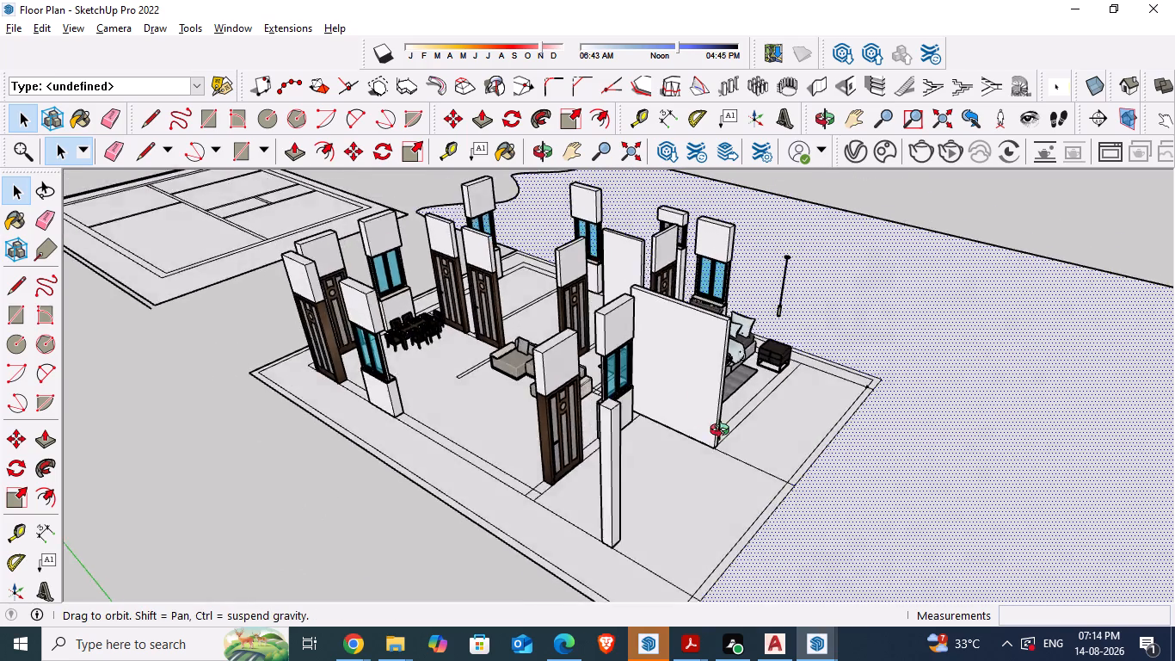
middle_click_drag(723, 432, 789, 484)
scroll(750, 302, "up", 4)
middle_click_drag(721, 365, 719, 462)
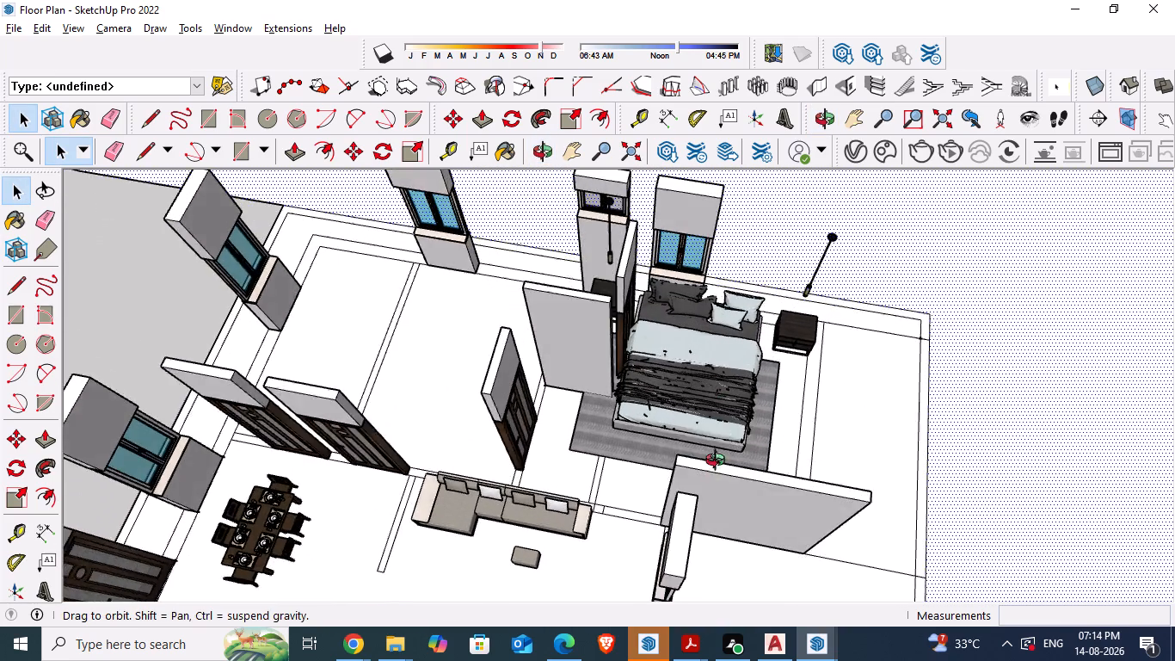
middle_click_drag(719, 462, 721, 497)
middle_click_drag(706, 412, 715, 281)
left_click(699, 337)
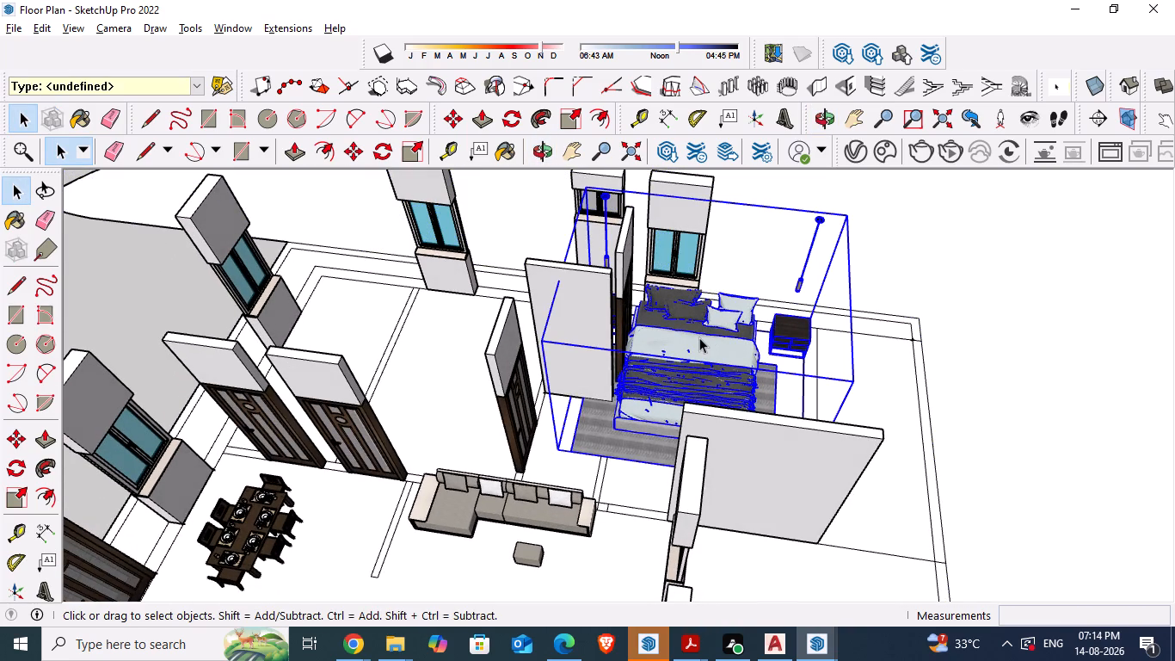
key("s")
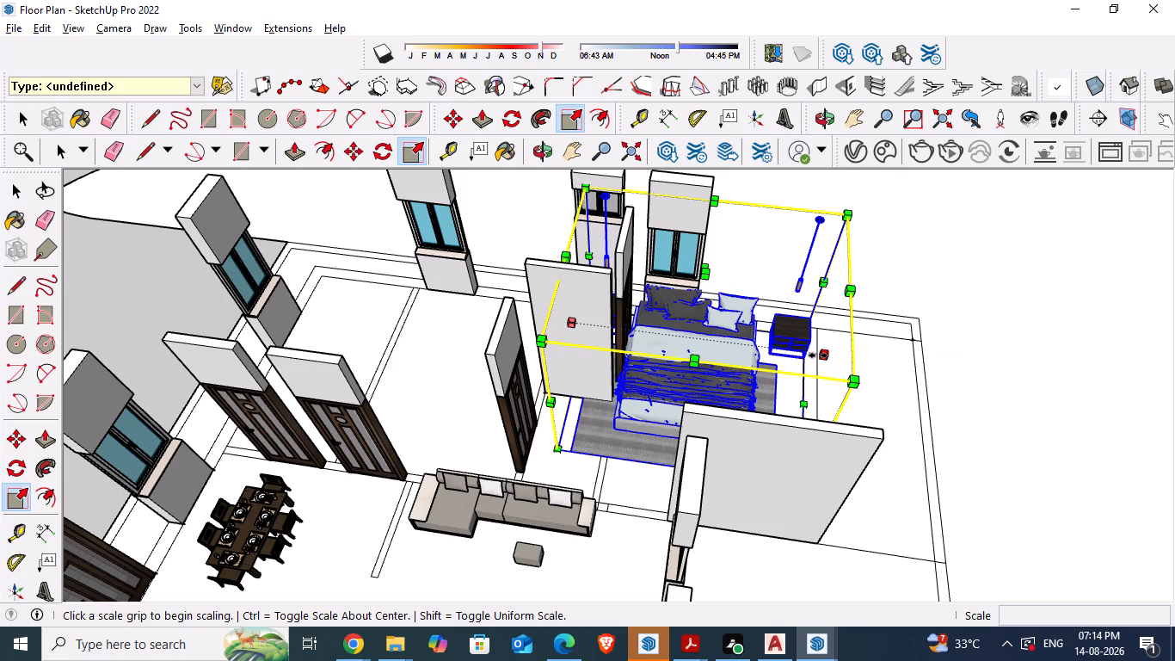
left_click_drag(569, 324, 606, 325)
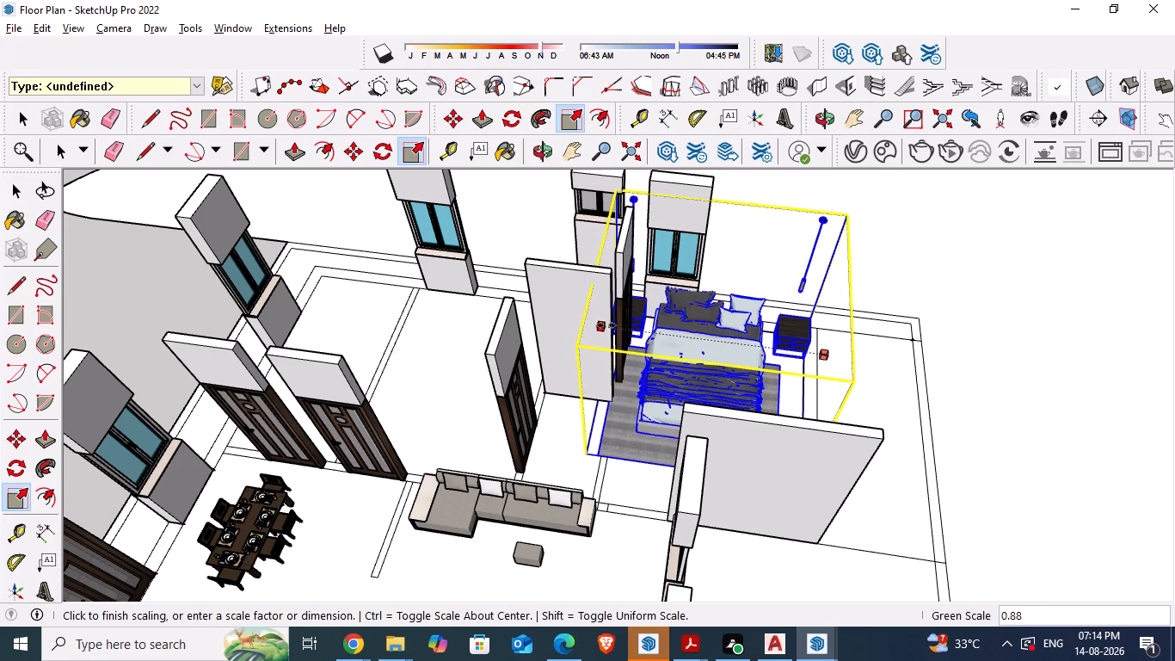
left_click_drag(606, 325, 662, 337)
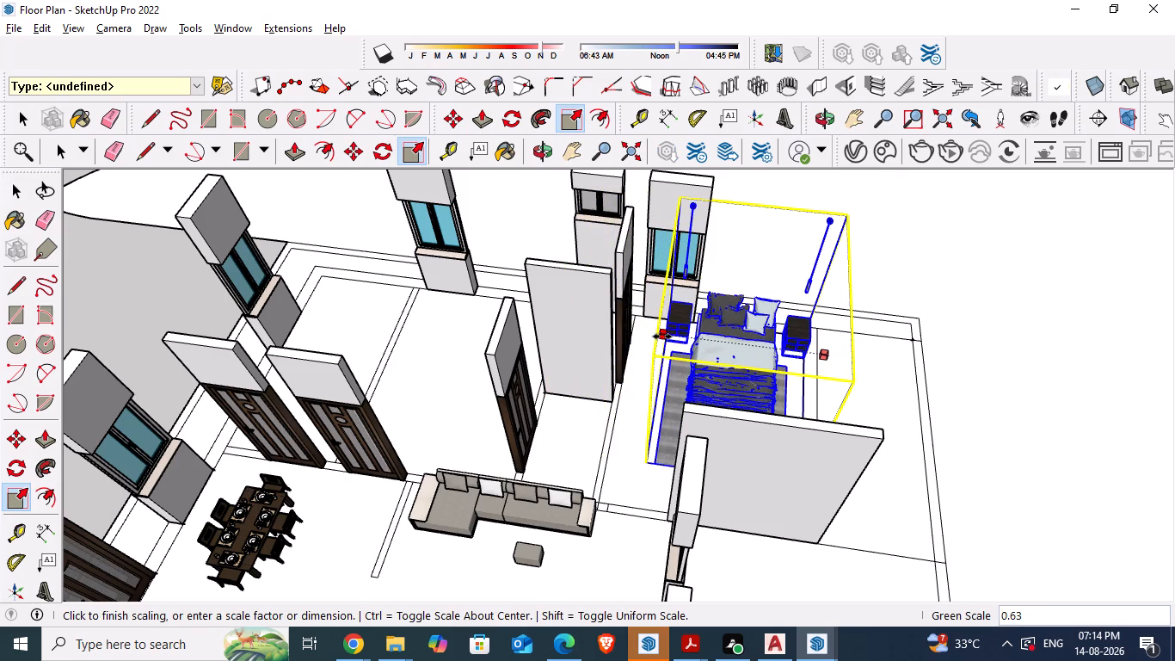
left_click_drag(662, 337, 674, 338)
left_click_drag(676, 331, 677, 315)
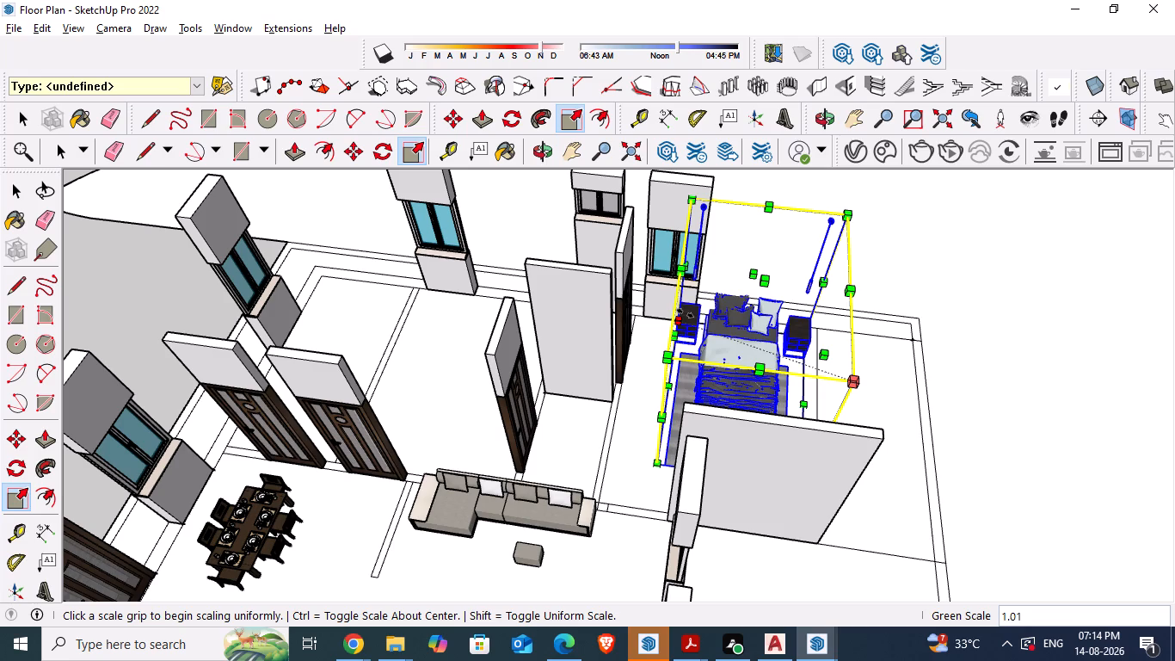
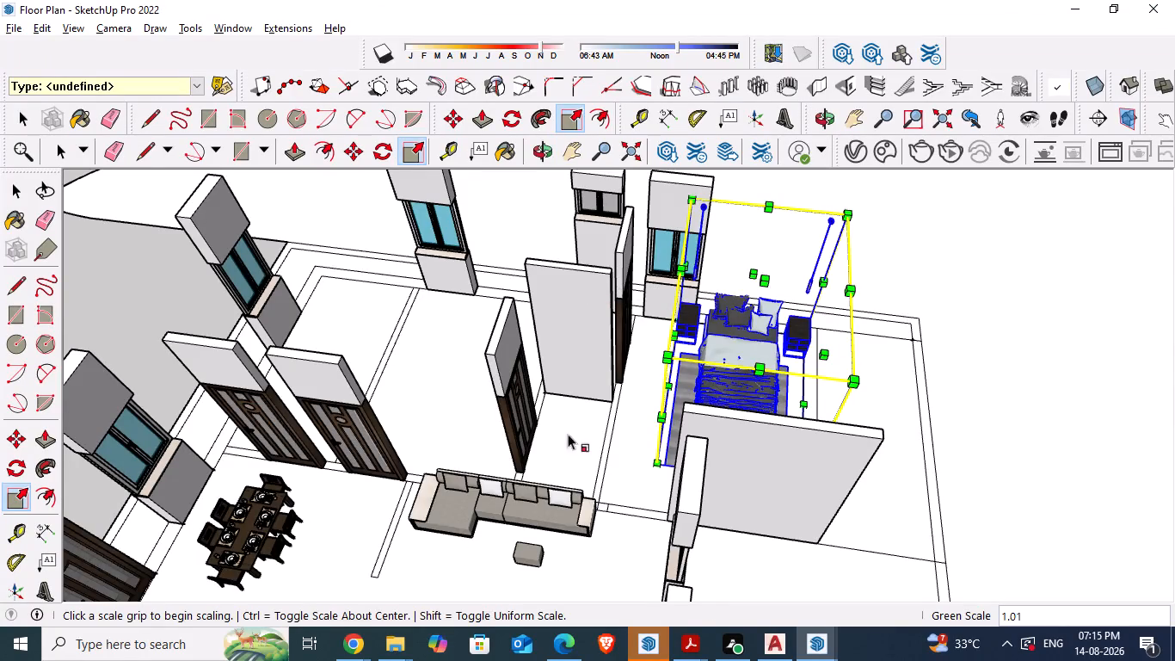
Scale the bedroom furniture set vertically by a factor of about 1.09.
scroll(736, 348, "down", 2)
middle_click_drag(791, 391, 471, 355)
scroll(549, 393, "down", 1)
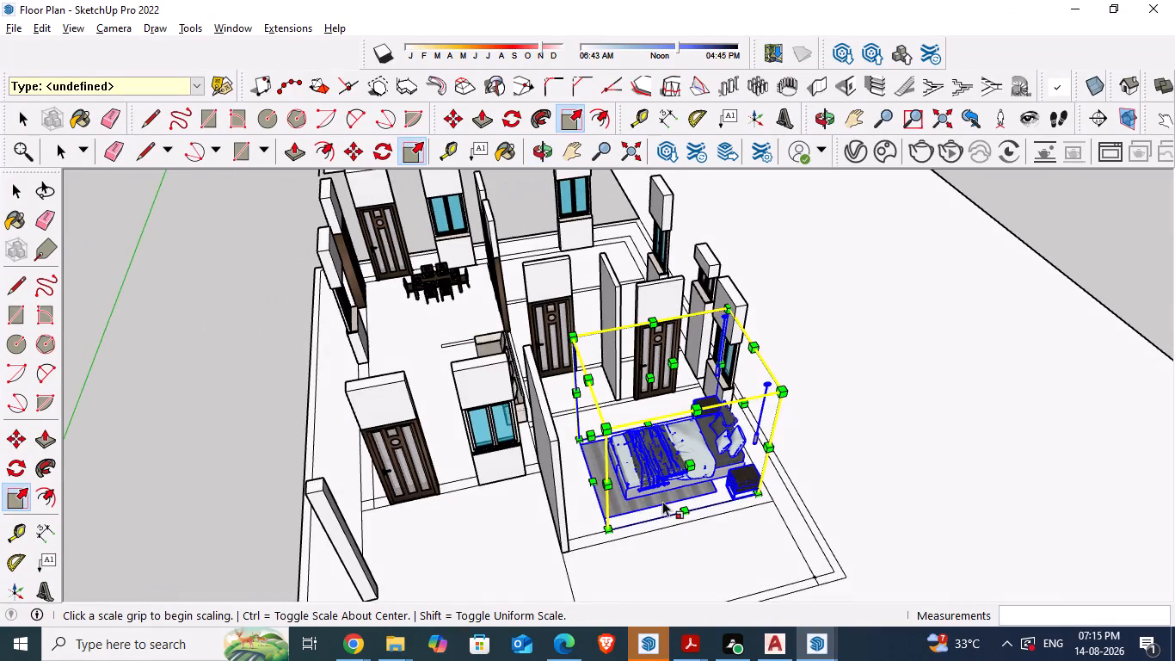
scroll(661, 501, "up", 4)
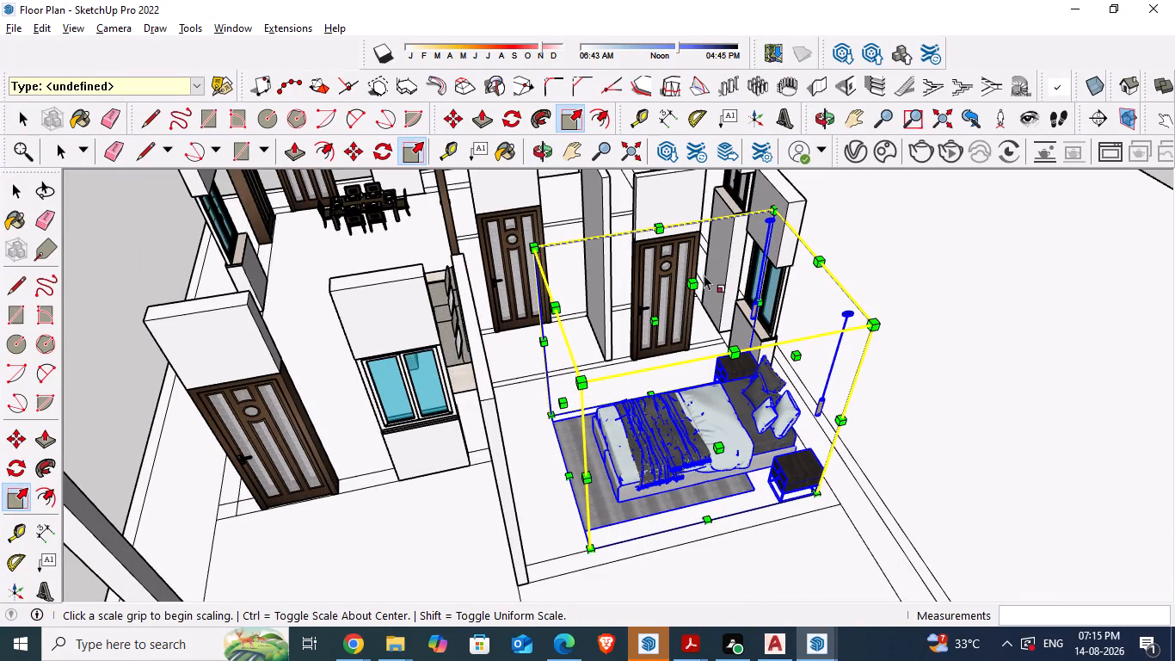
left_click_drag(694, 278, 683, 291)
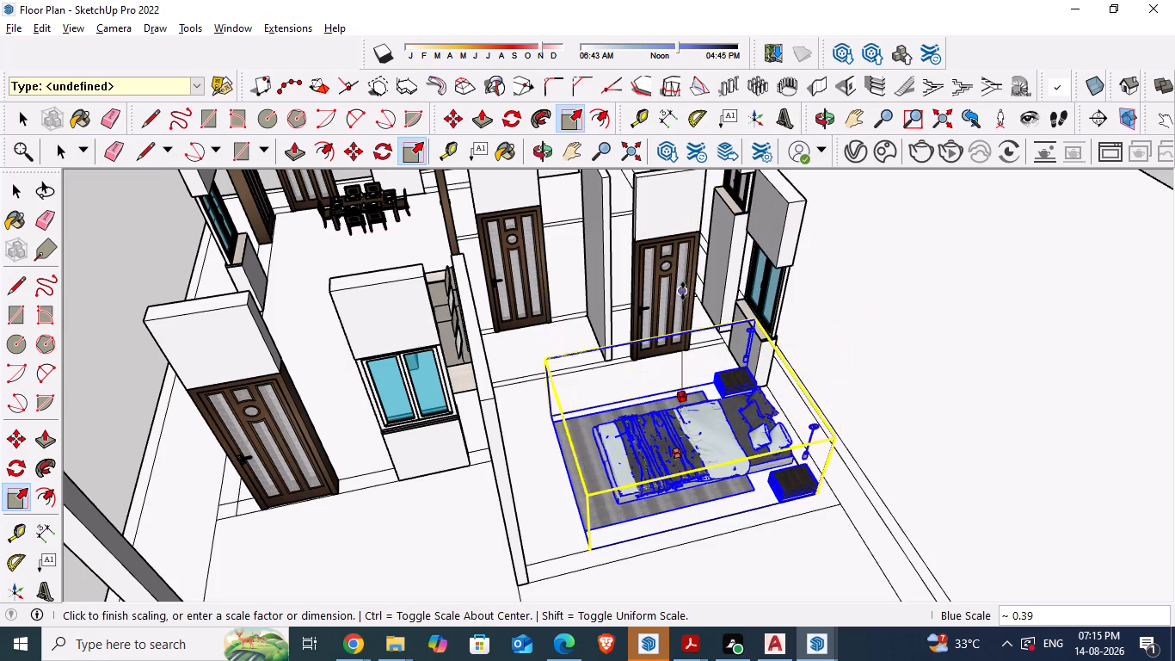
left_click_drag(683, 291, 424, 274)
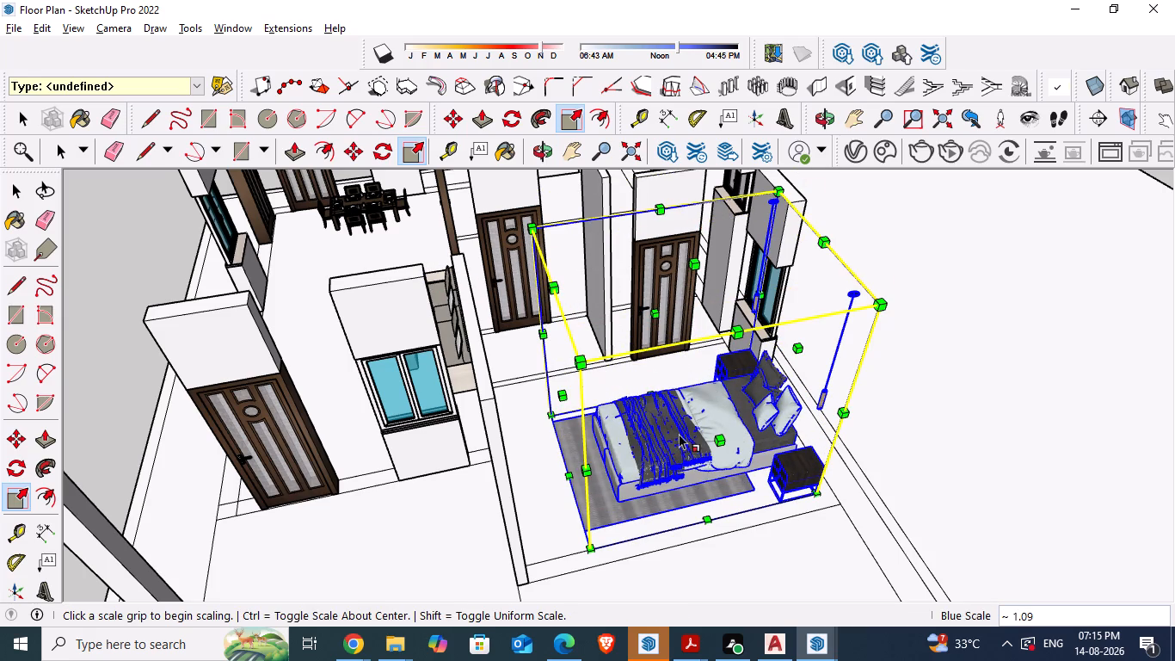
Scale the bedroom furniture set slightly narrower by pulling in its side facing the toilets, and deselect it.
scroll(686, 468, "down", 1)
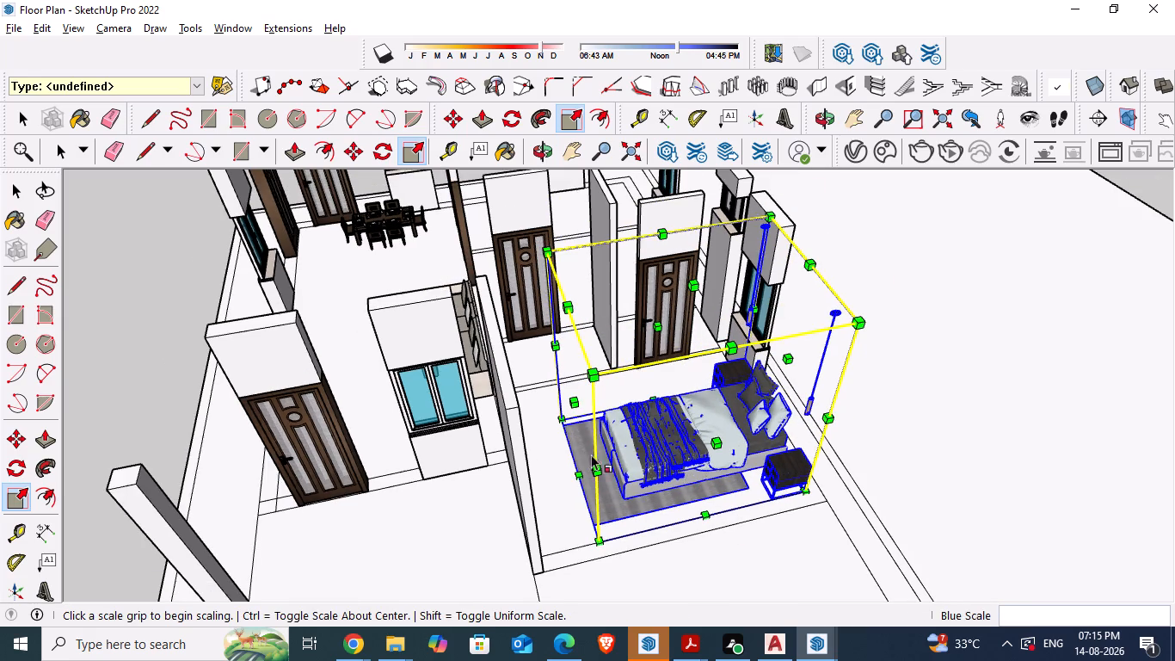
middle_click_drag(568, 448, 848, 471)
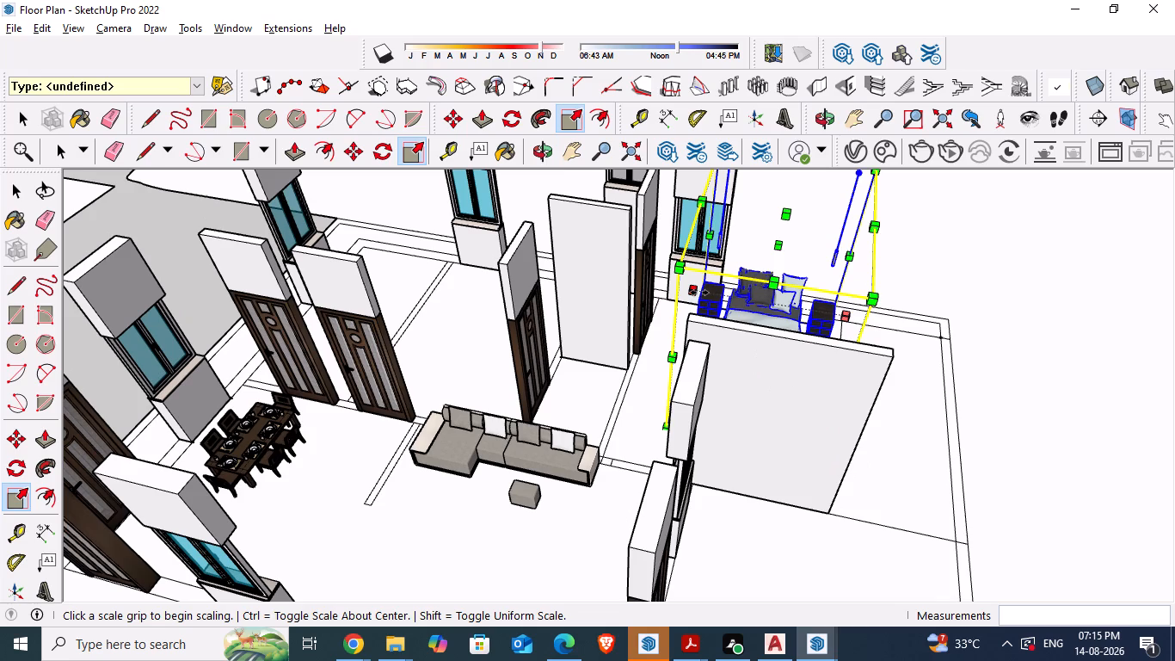
left_click_drag(694, 294, 711, 289)
key("space")
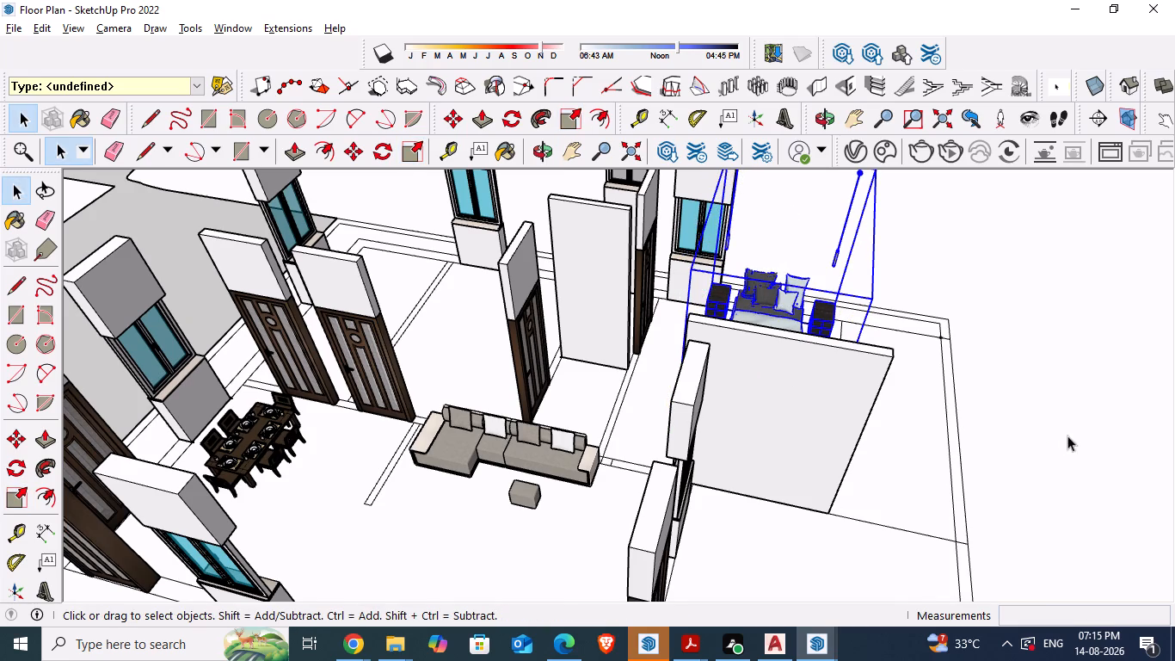
left_click(1067, 436)
Unhide all hidden geometry in the floor plan model.
scroll(803, 386, "down", 2)
middle_click_drag(775, 382, 795, 494)
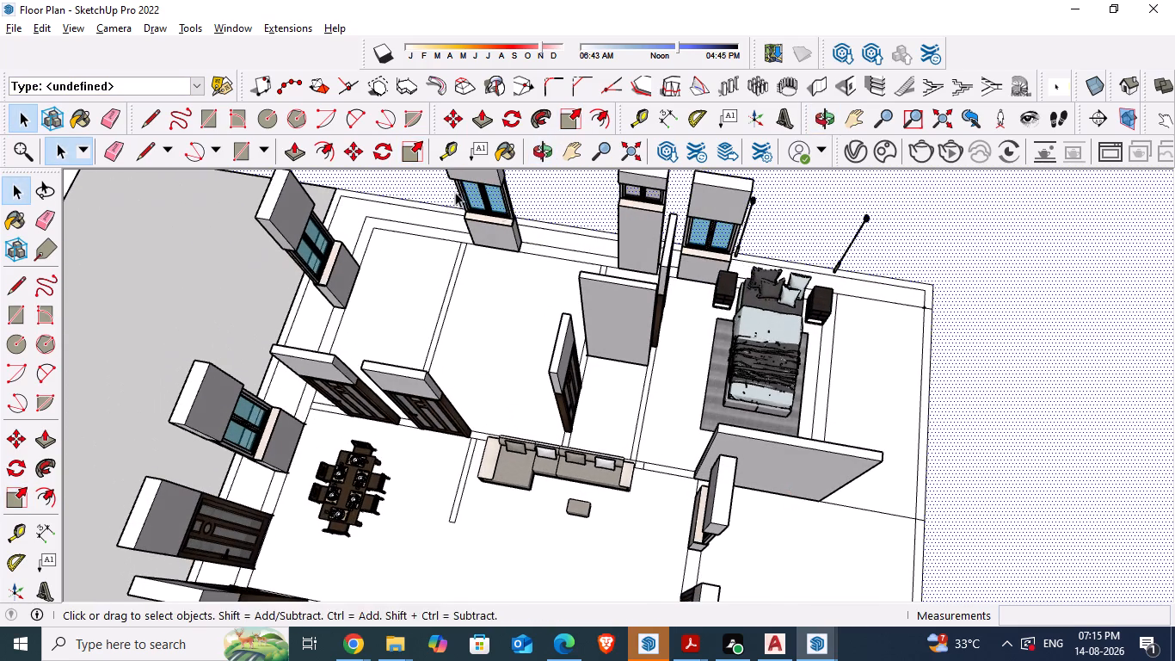
left_click(38, 28)
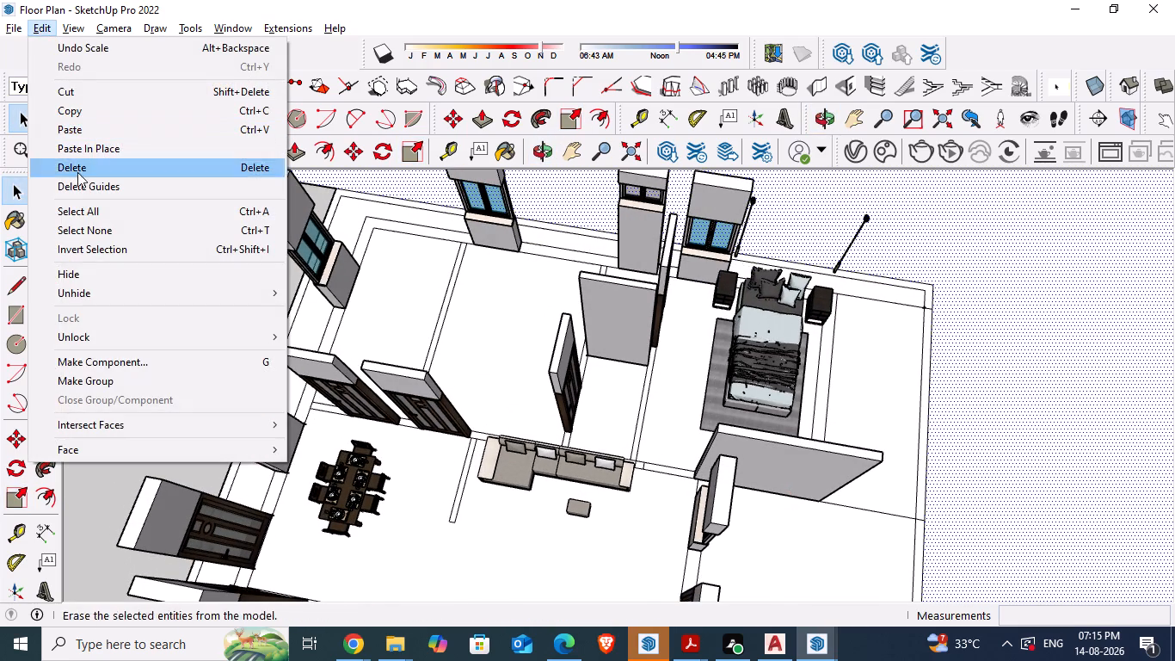
left_click(82, 290)
left_click(295, 334)
Examine the full house model with its walls and furnished rooms from above, the front and the bedroom side.
scroll(593, 351, "down", 2)
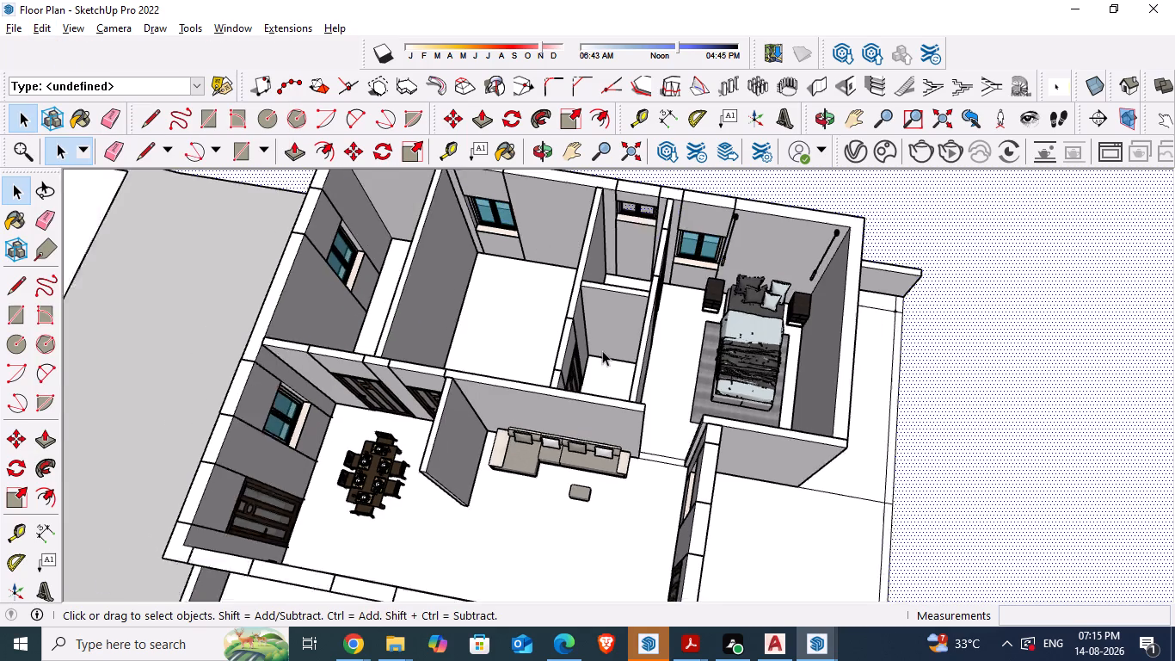
scroll(815, 324, "up", 7)
middle_click_drag(747, 375, 694, 288)
scroll(706, 344, "down", 4)
middle_click_drag(701, 355, 792, 325)
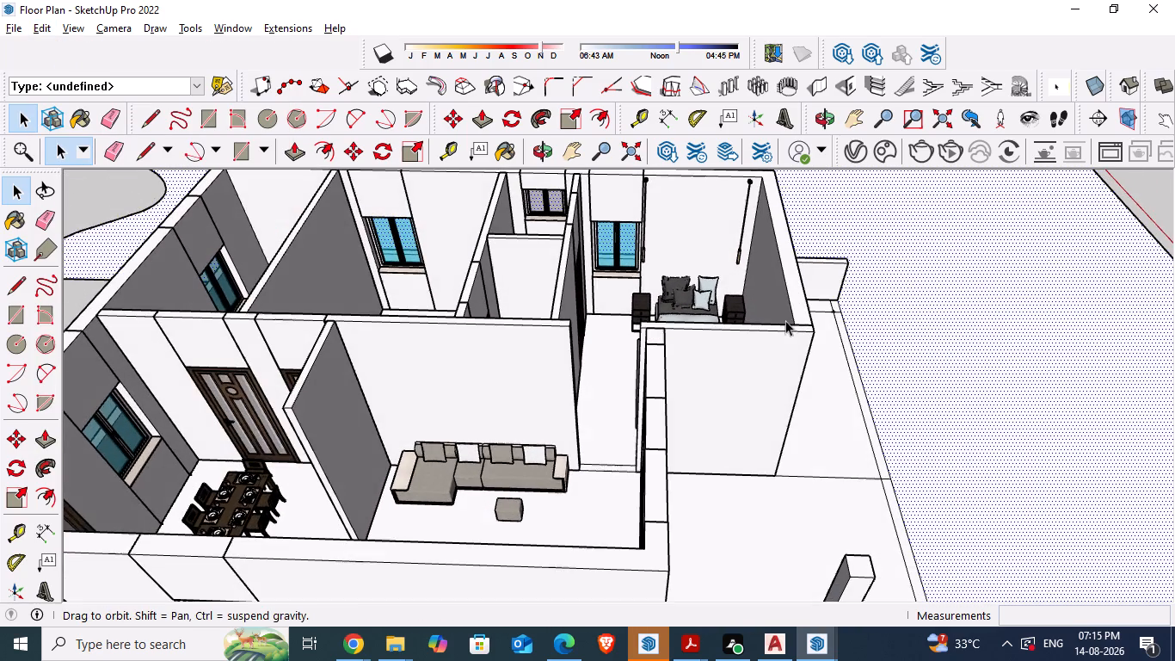
middle_click_drag(648, 325, 723, 433)
scroll(587, 358, "down", 3)
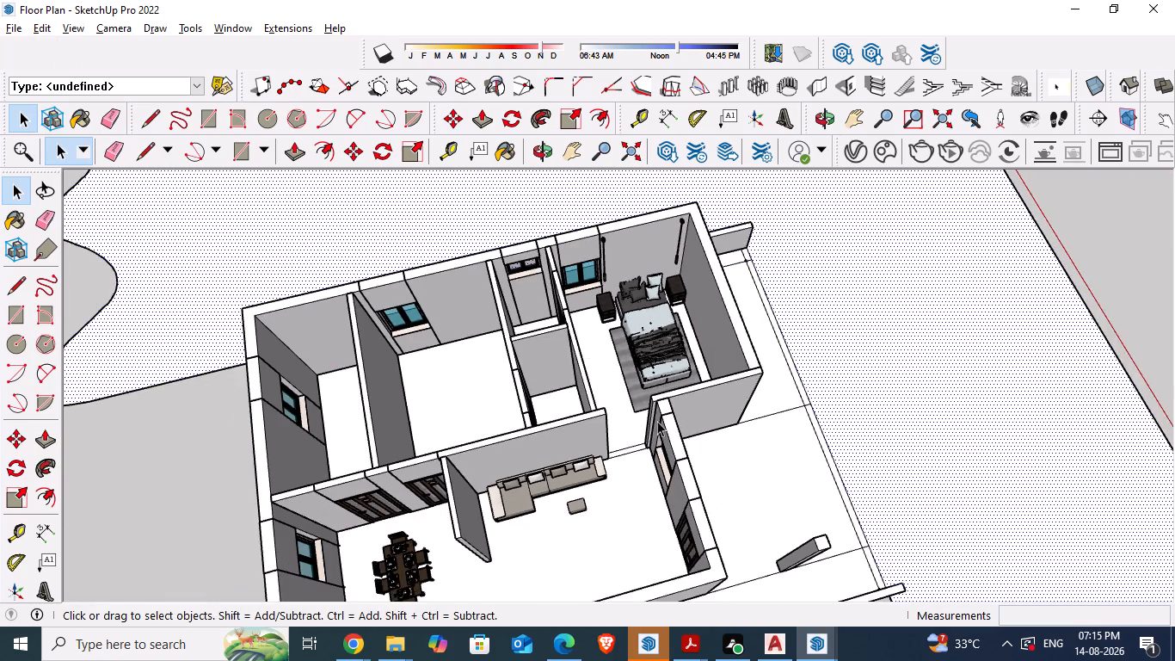
middle_click_drag(657, 421, 451, 430)
middle_click_drag(616, 428, 448, 399)
scroll(487, 399, "down", 2)
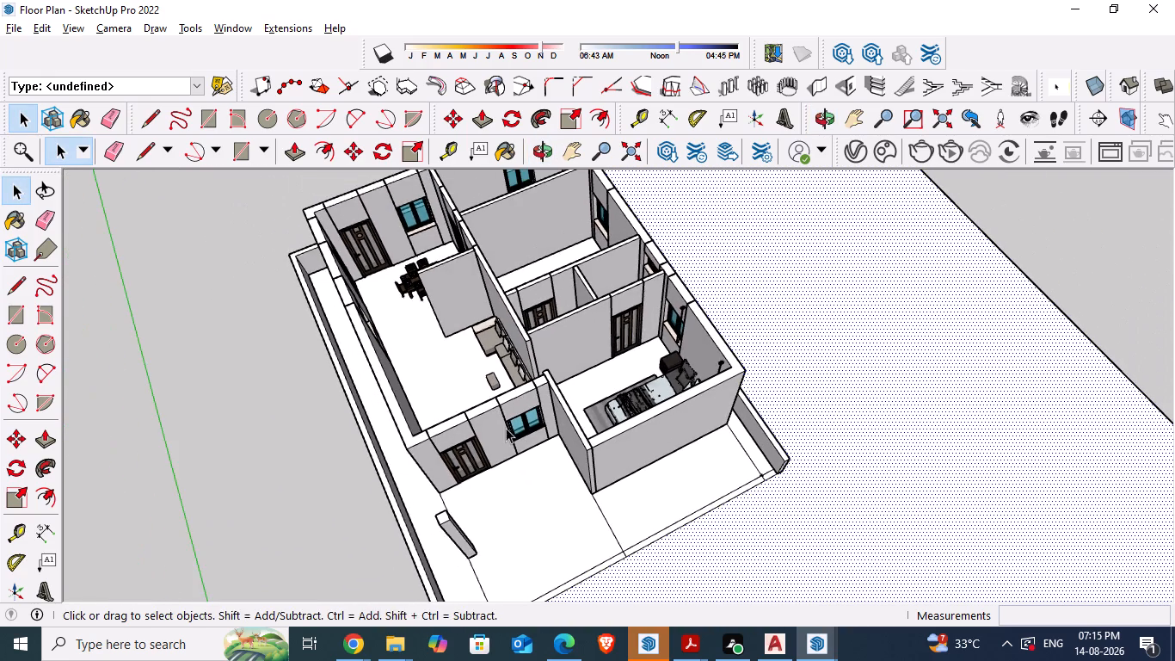
middle_click_drag(510, 491, 473, 388)
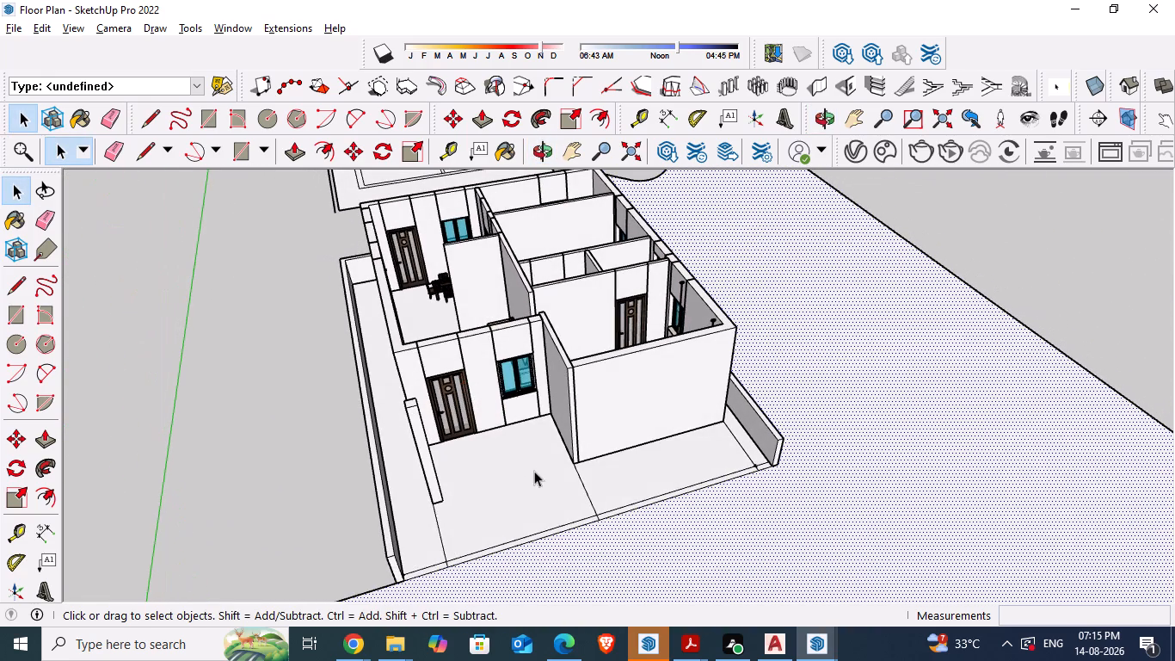
scroll(534, 471, "up", 2)
middle_click_drag(527, 499, 452, 403)
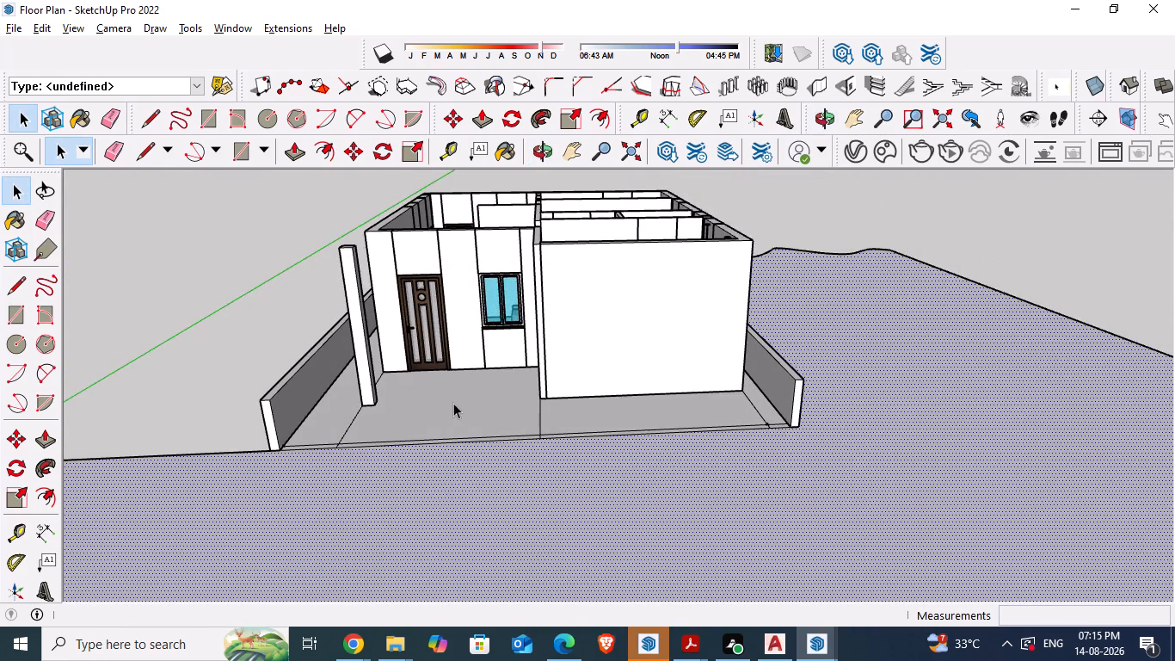
middle_click_drag(496, 391, 532, 450)
middle_click_drag(489, 418, 538, 504)
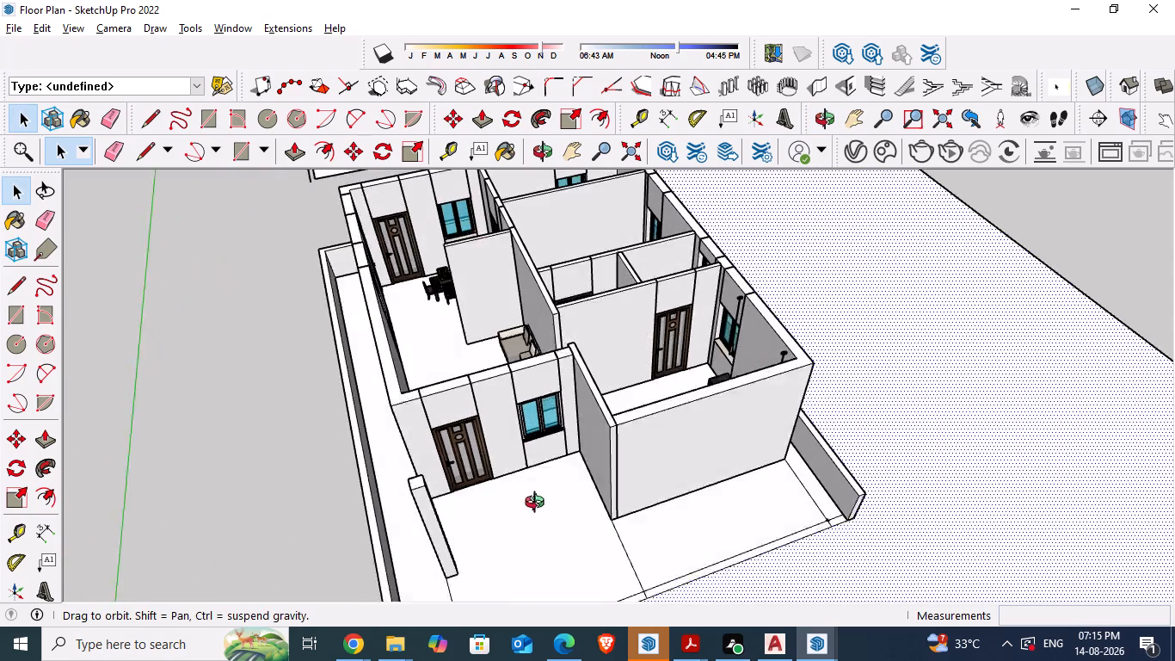
middle_click_drag(538, 504, 606, 546)
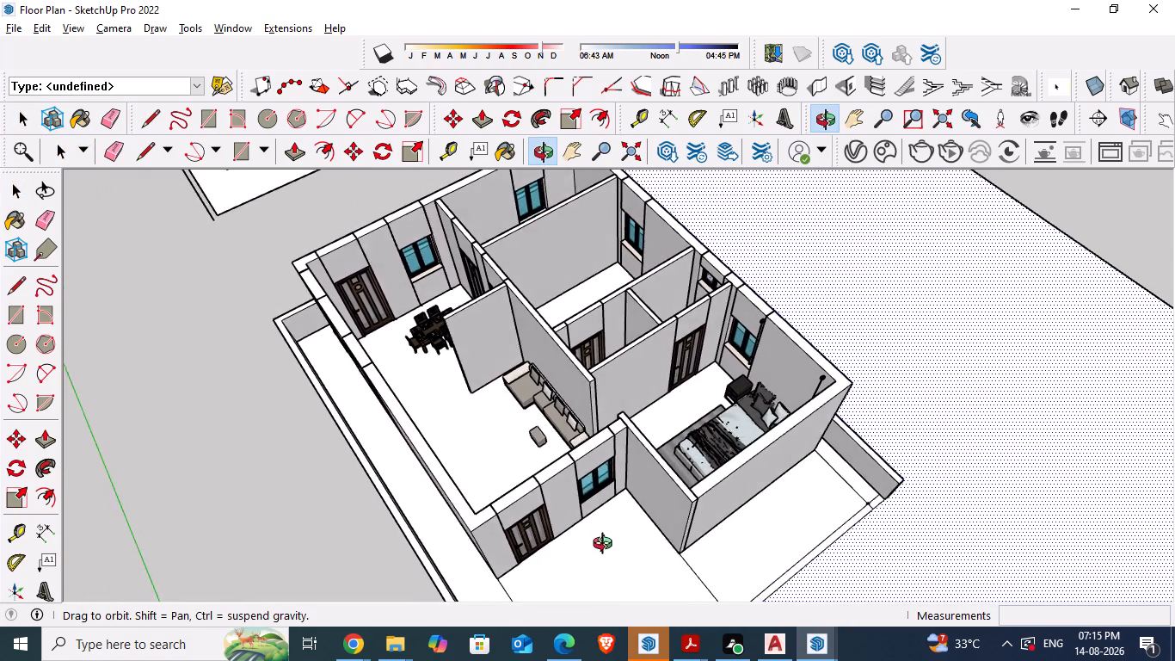
middle_click_drag(606, 546, 658, 557)
Switch to Adobe Acrobat to consult the room layout in the floor plan PDF, and return to the SketchUp model.
left_click(691, 639)
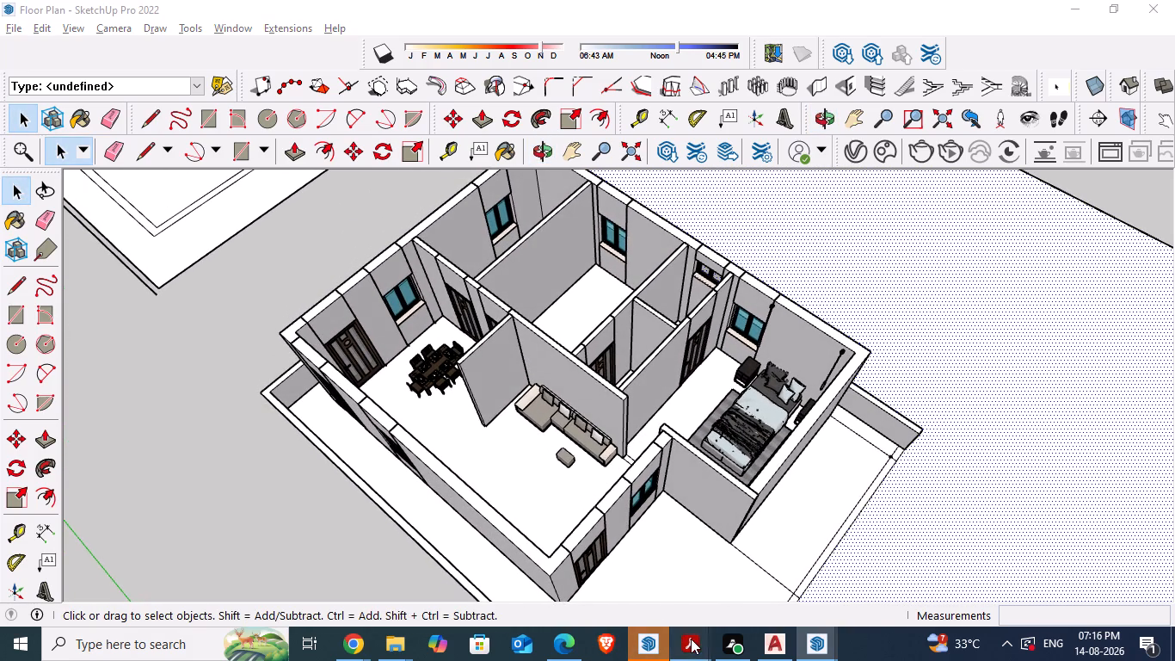
left_click(616, 553)
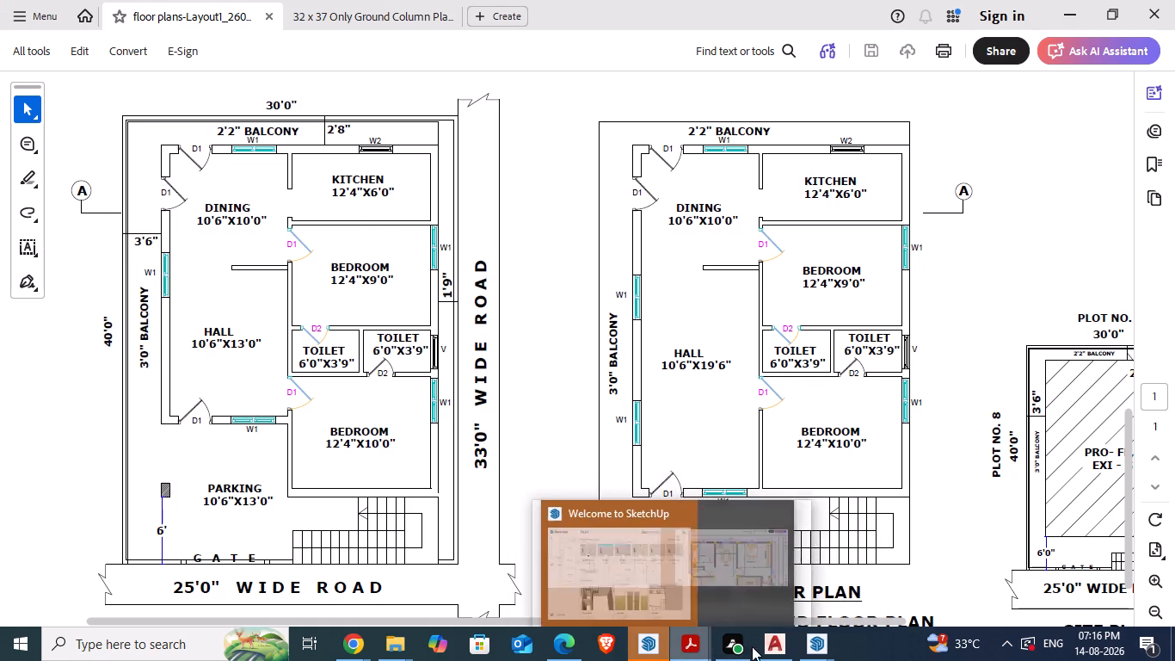
left_click(819, 646)
left_click(759, 559)
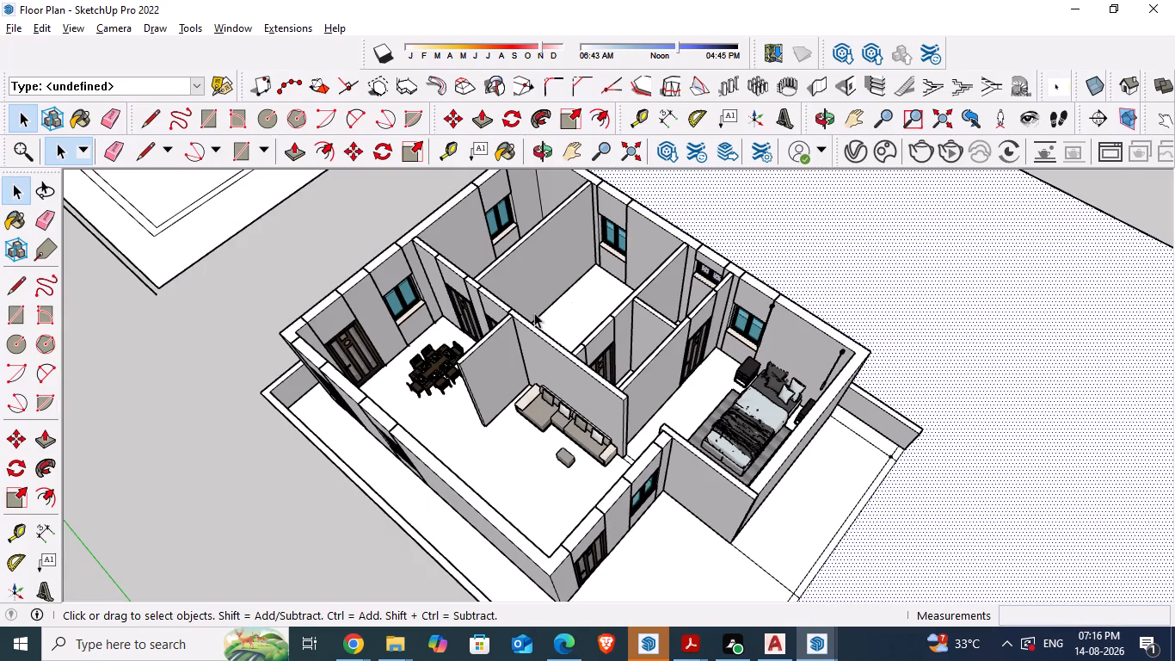
Copy the furniture set from the furnished bedroom into the empty middle bedroom, about 15' 2 7/16" away.
middle_click_drag(508, 353, 615, 487)
left_click(692, 302)
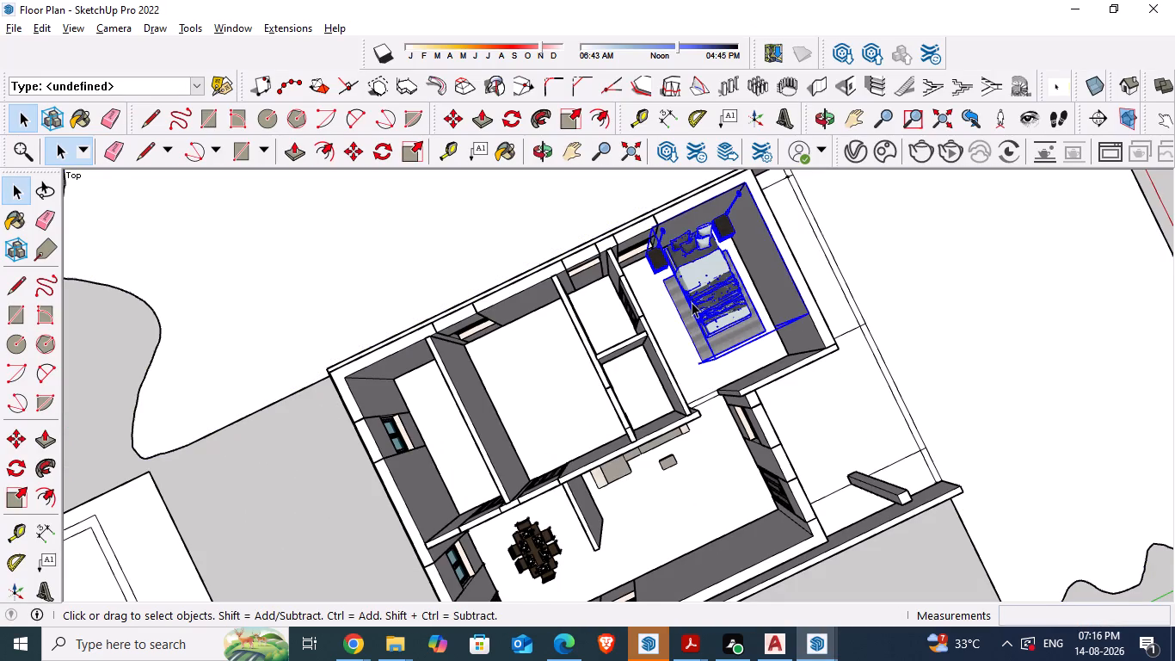
key("m")
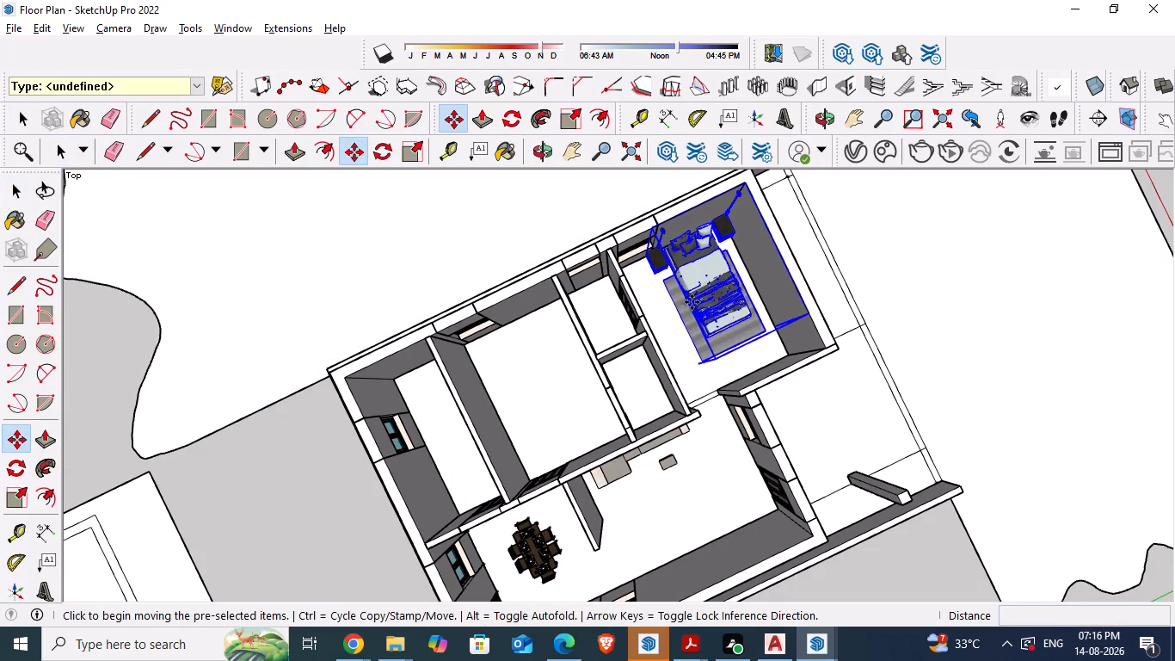
left_click_drag(692, 302, 557, 383)
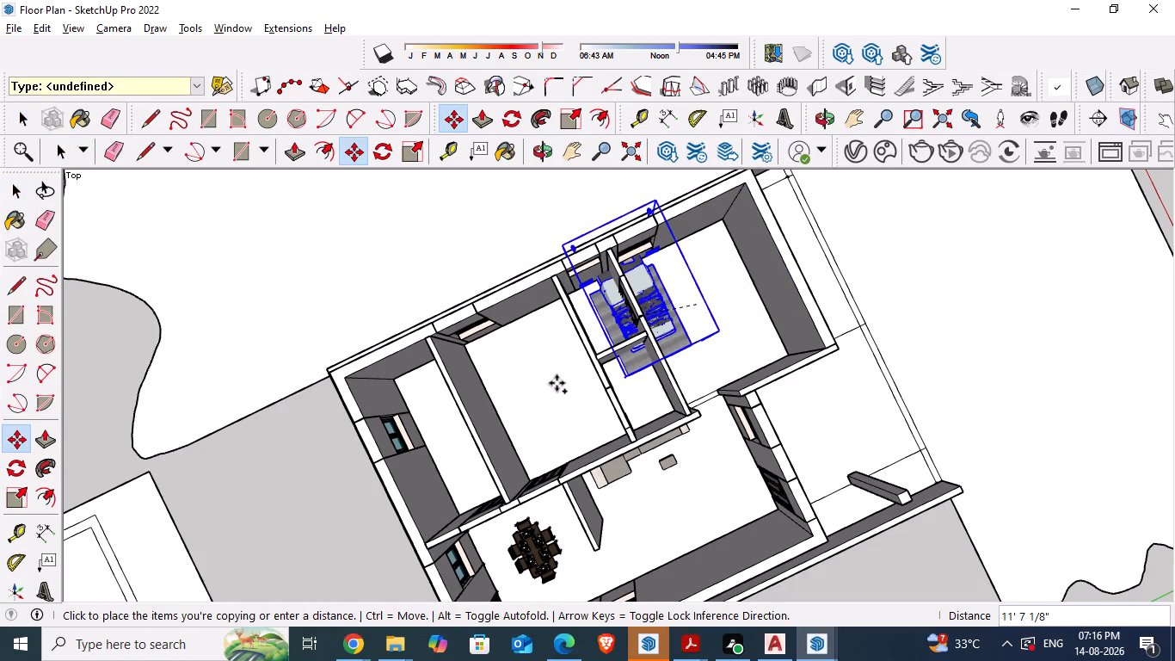
left_click_drag(557, 383, 536, 404)
left_click(536, 404)
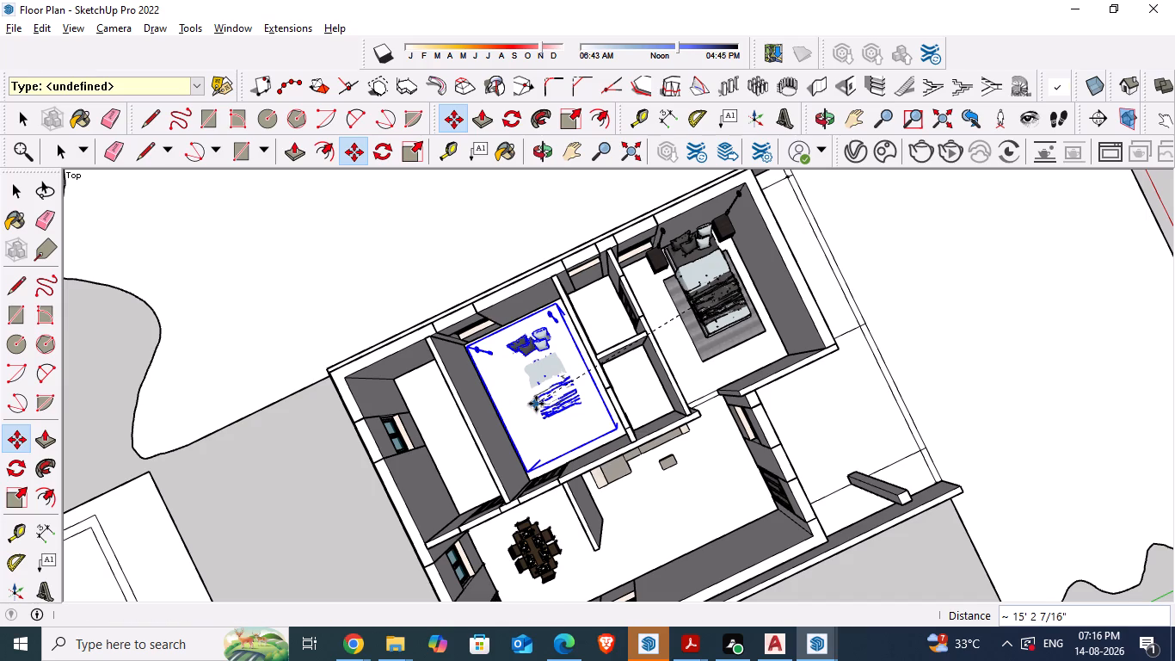
Move the copied furniture set about 2' 6 3/4" by its upper corner to the middle bedroom's corner between the window wall and toilet wall.
middle_click_drag(552, 431, 478, 269)
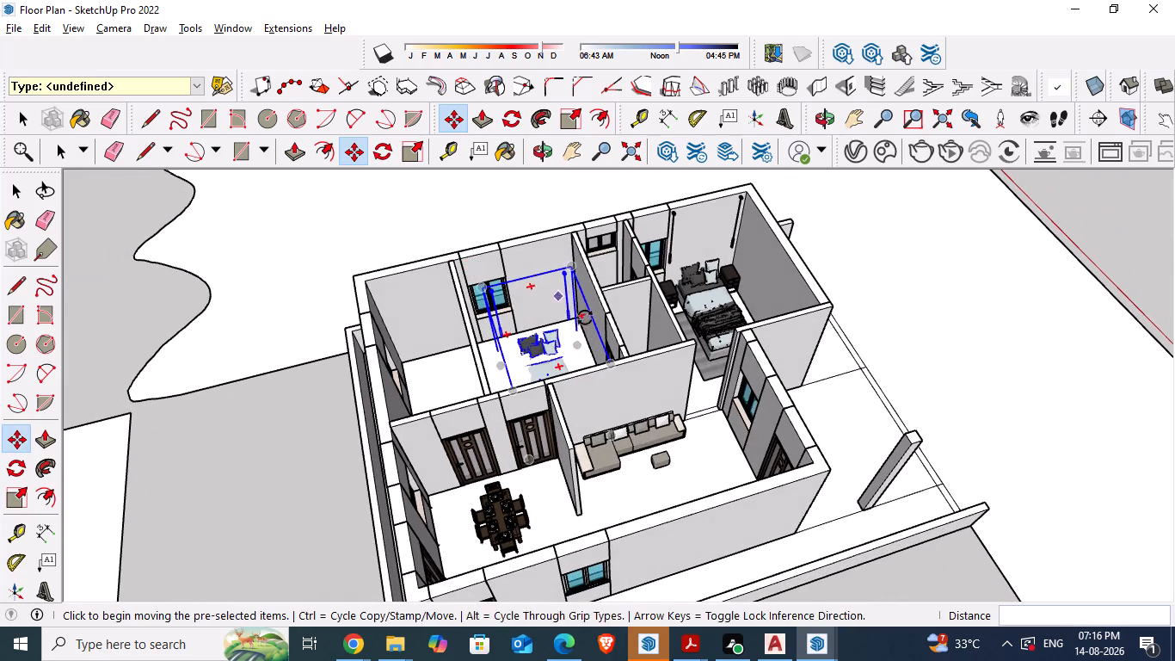
middle_click_drag(579, 341, 510, 396)
scroll(583, 285, "up", 7)
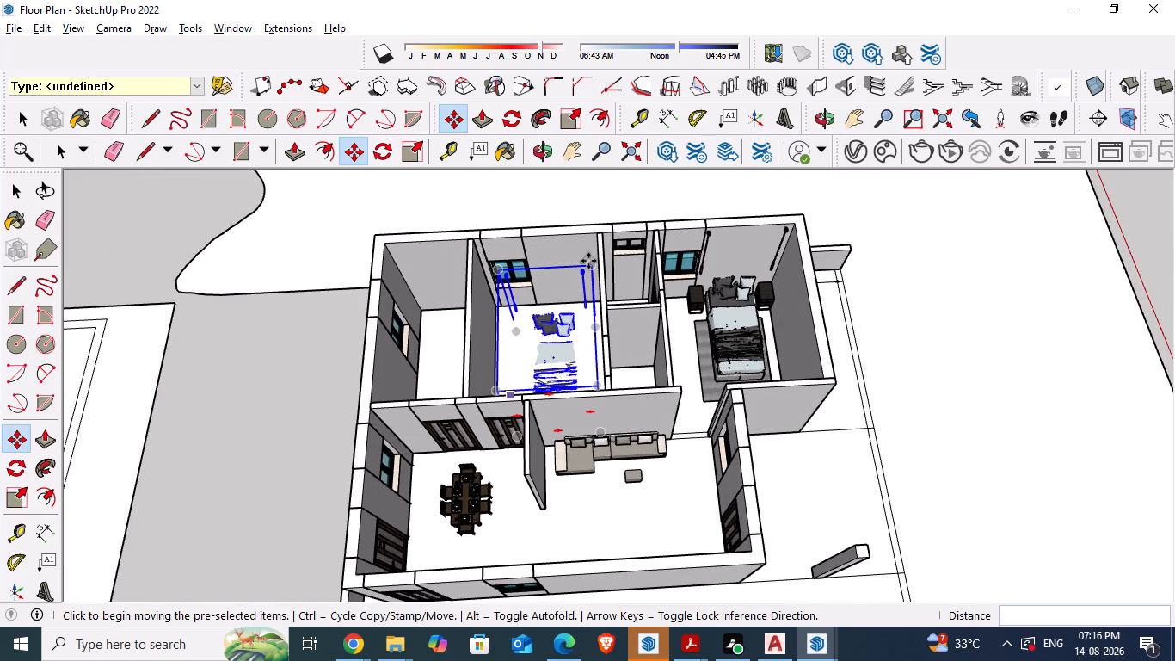
left_click_drag(594, 269, 601, 232)
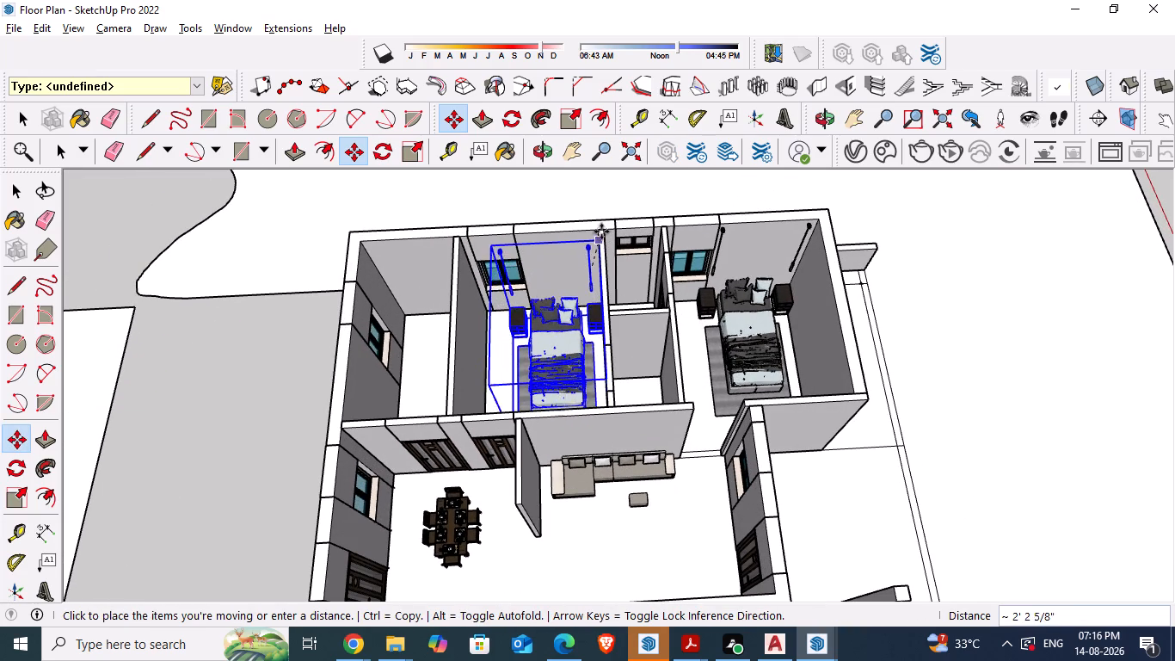
left_click_drag(601, 232, 600, 230)
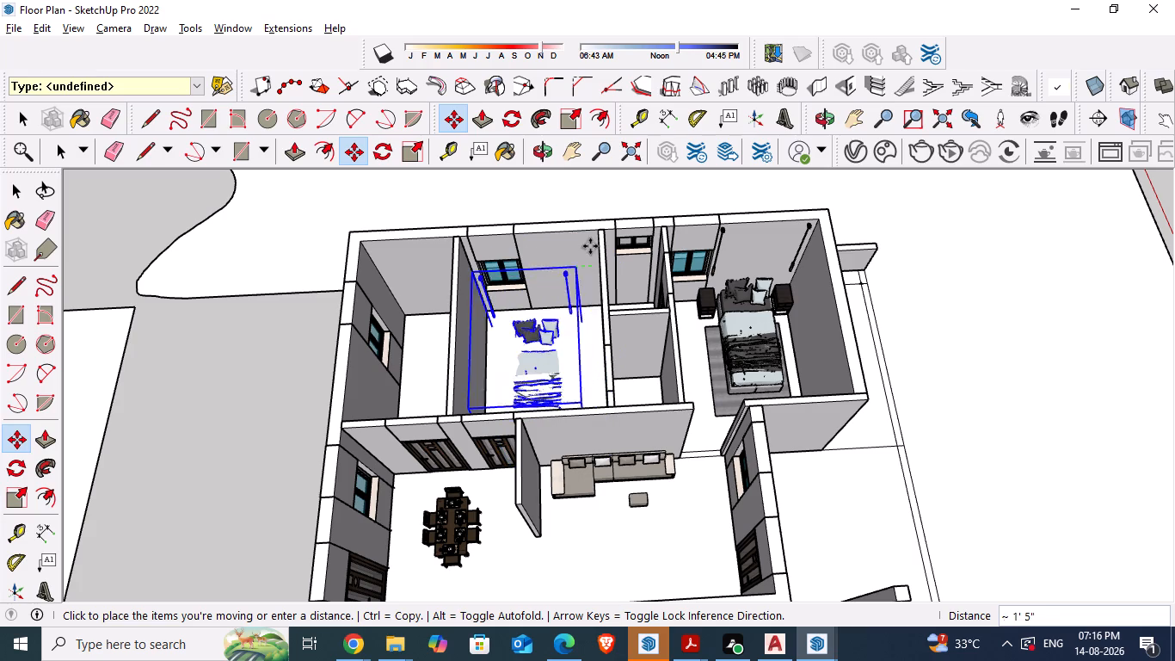
left_click(597, 232)
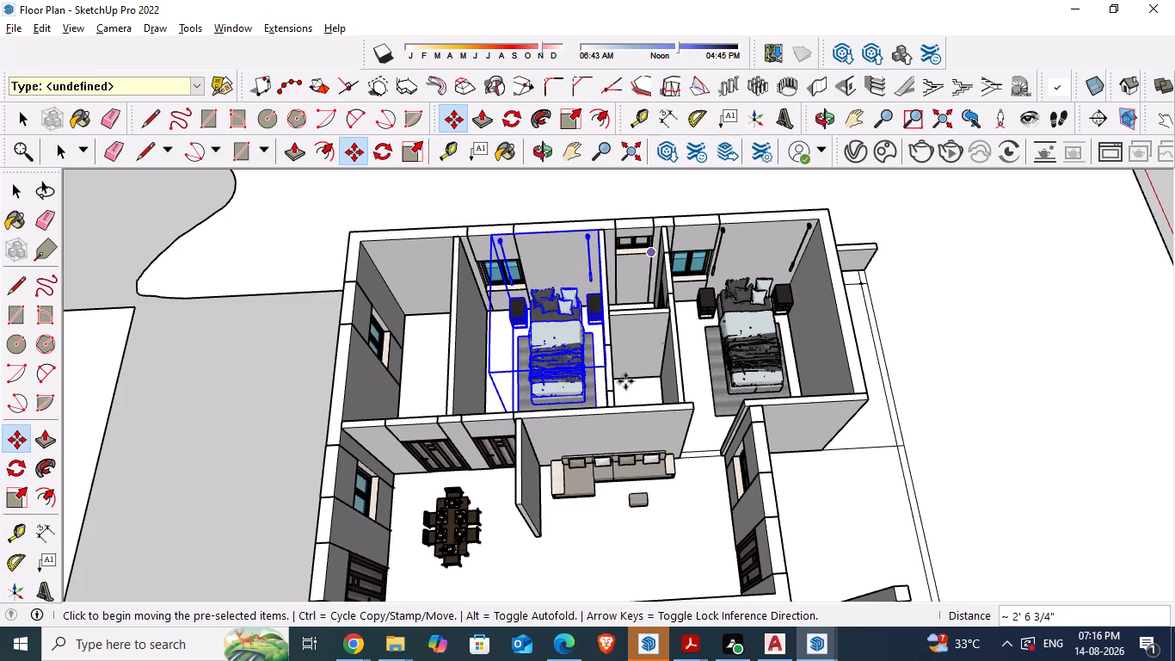
Scale the middle bedroom's furniture set narrower across its width, bringing its open side in toward the toilet wall.
middle_click_drag(581, 389, 526, 474)
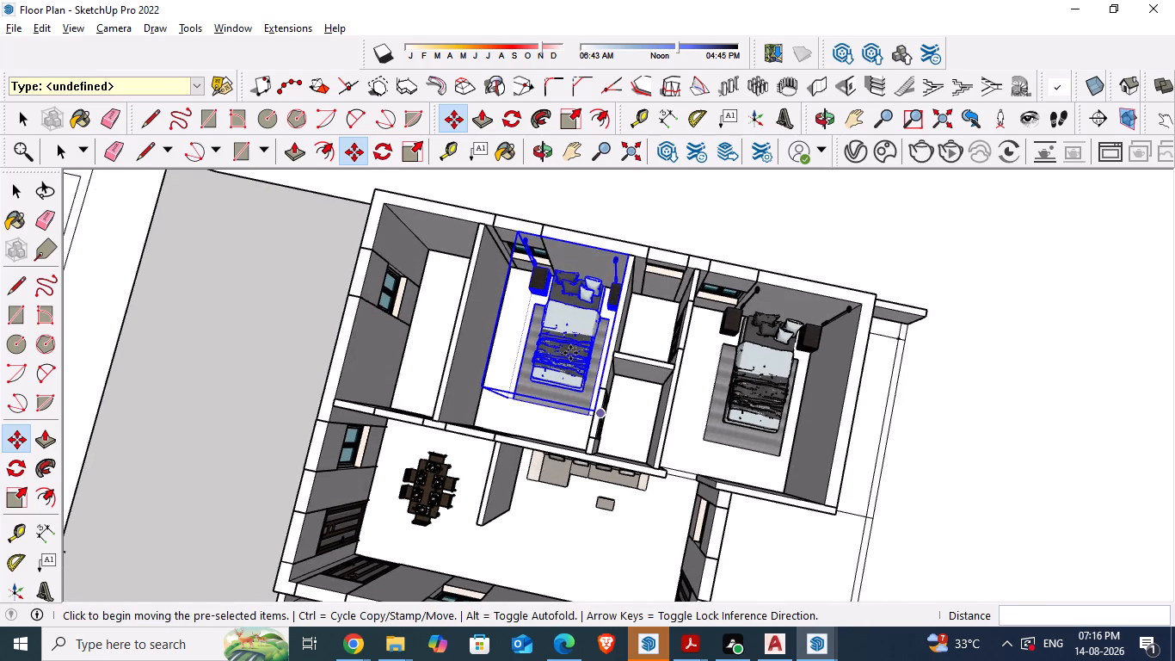
middle_click_drag(563, 418, 445, 337)
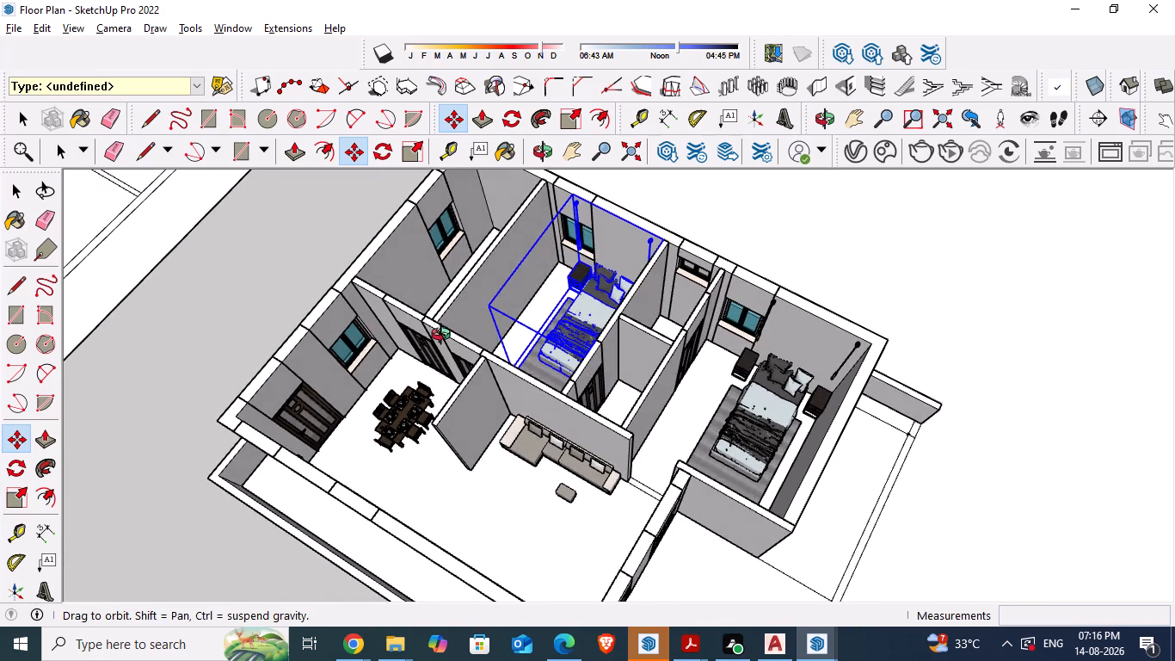
middle_click_drag(532, 369, 753, 410)
scroll(524, 455, "up", 3)
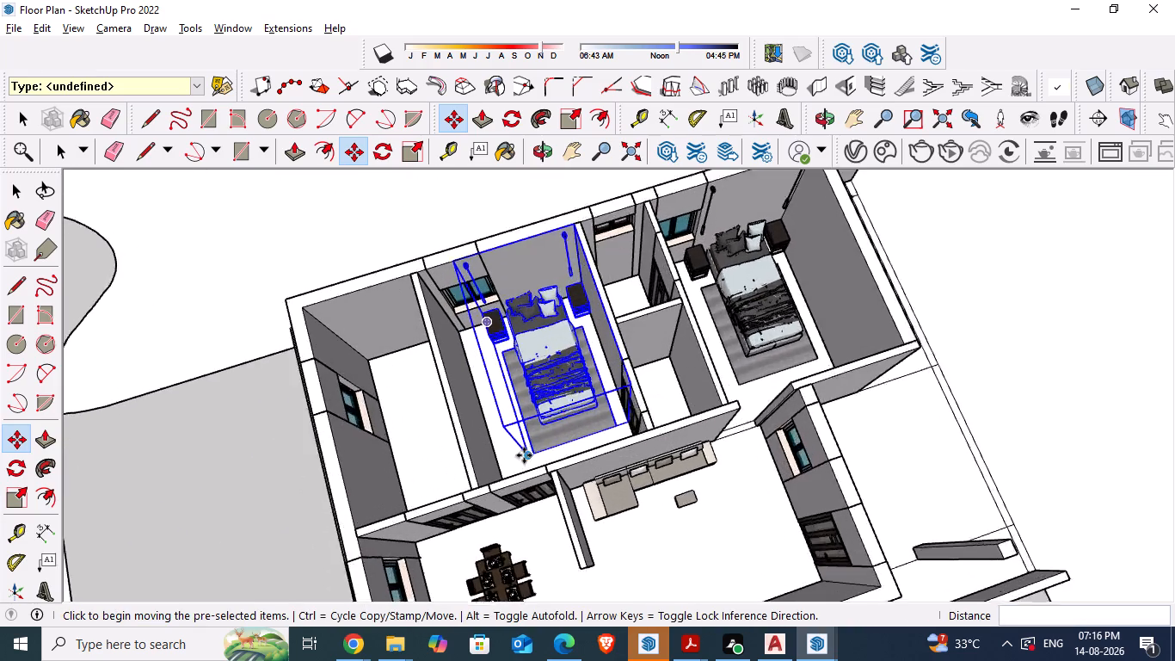
scroll(524, 455, "up", 7)
middle_click_drag(516, 469, 450, 491)
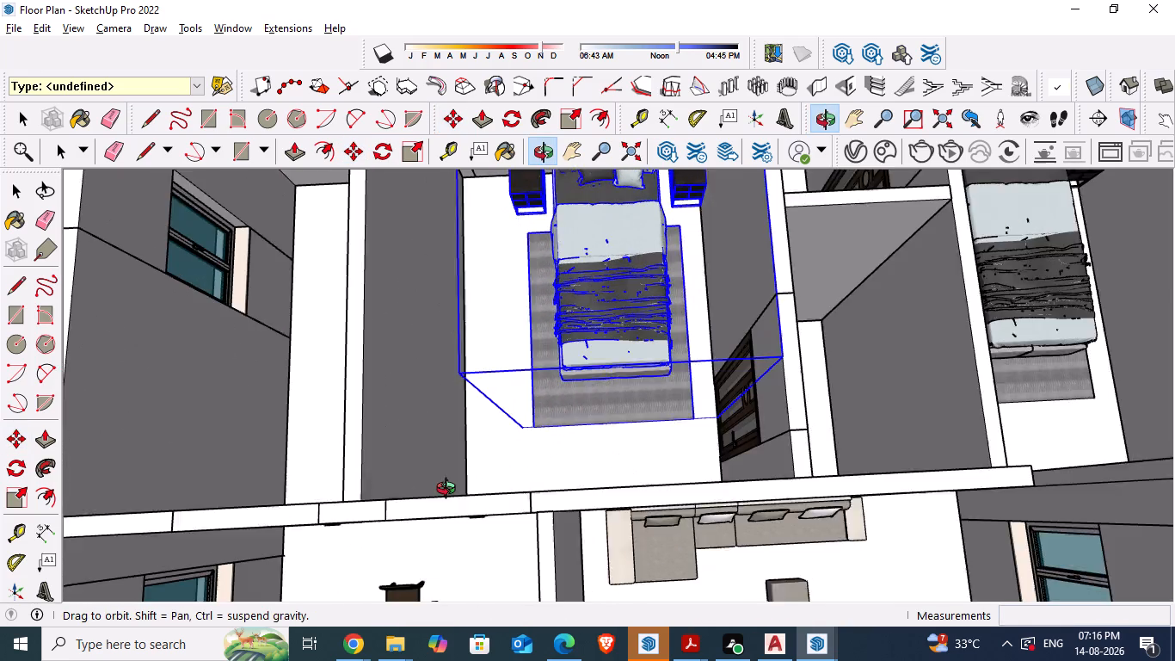
middle_click_drag(450, 491, 432, 493)
scroll(549, 412, "down", 4)
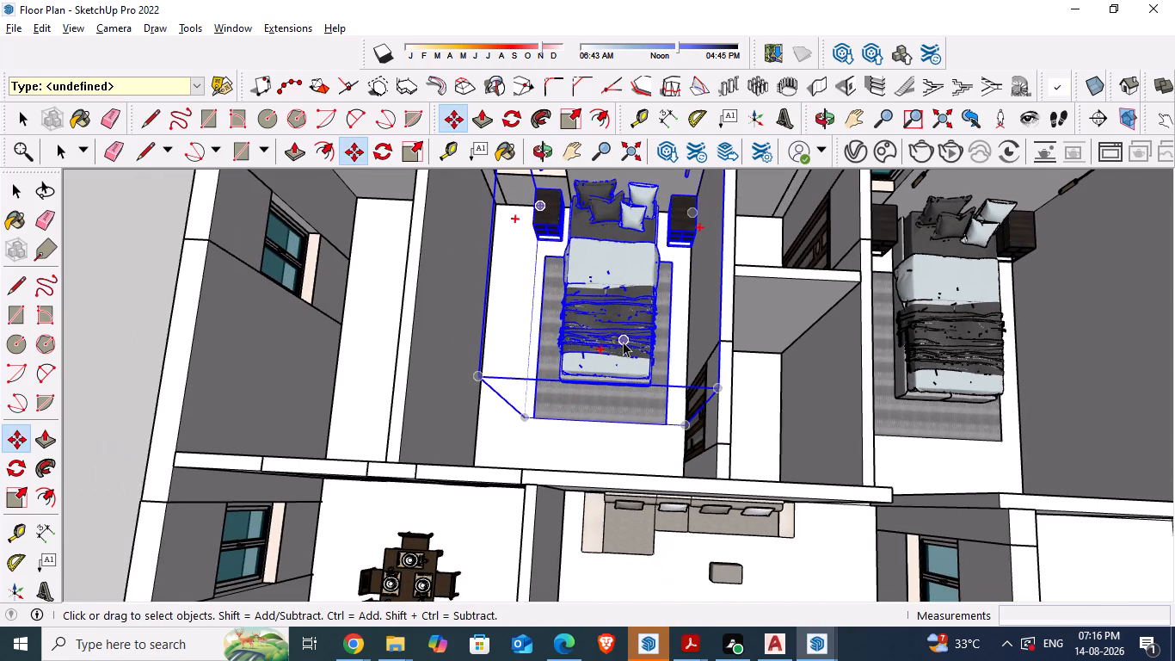
key("space")
left_click(609, 315)
key("s")
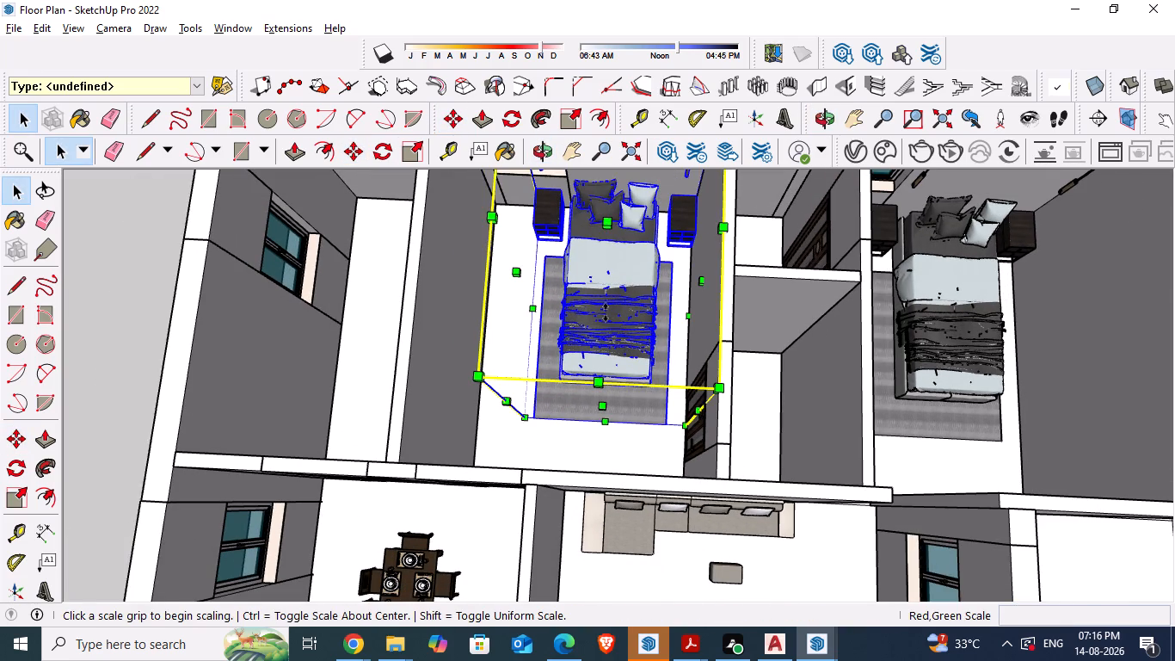
left_click_drag(517, 274, 552, 288)
key("space")
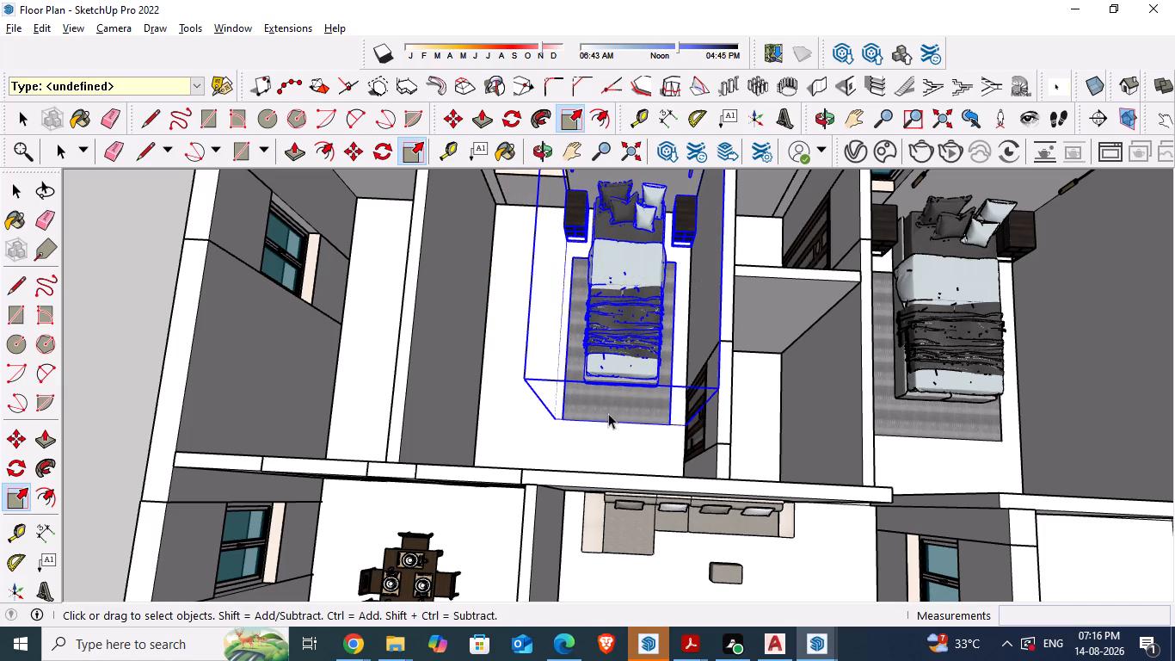
Scale the middle bedroom's furniture set along its length from the bed's foot end to a red-axis factor of about 0.80.
middle_click_drag(608, 413, 601, 337)
left_click(642, 339)
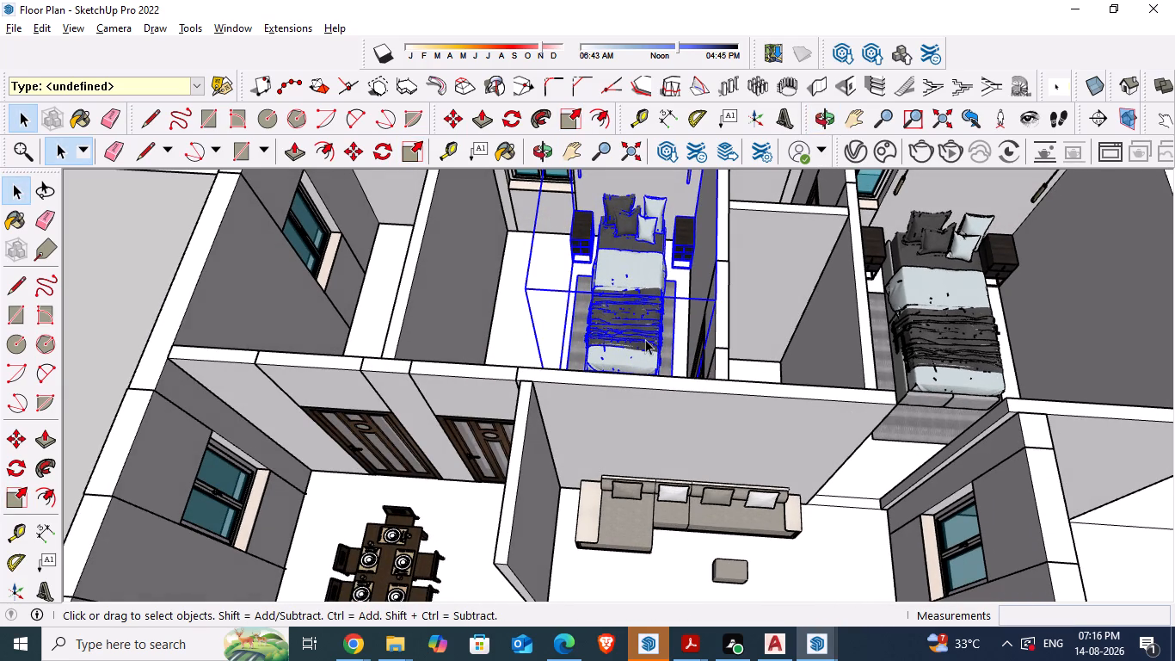
key("s")
middle_click_drag(629, 377, 620, 481)
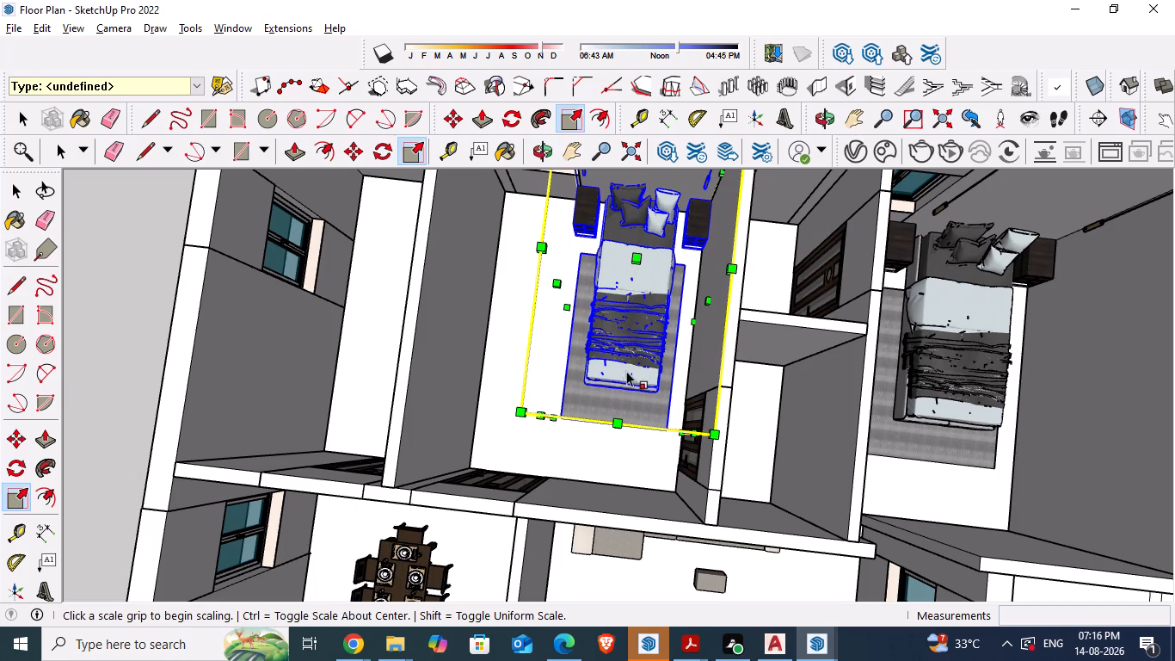
middle_click_drag(599, 468, 602, 423)
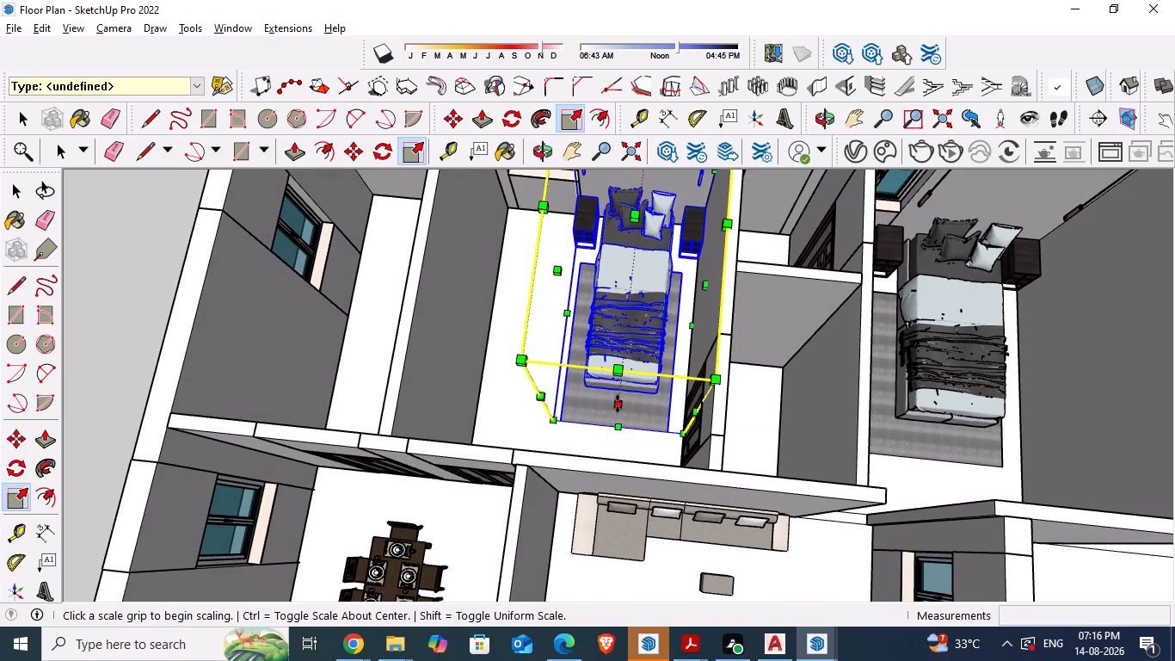
left_click_drag(620, 403, 622, 352)
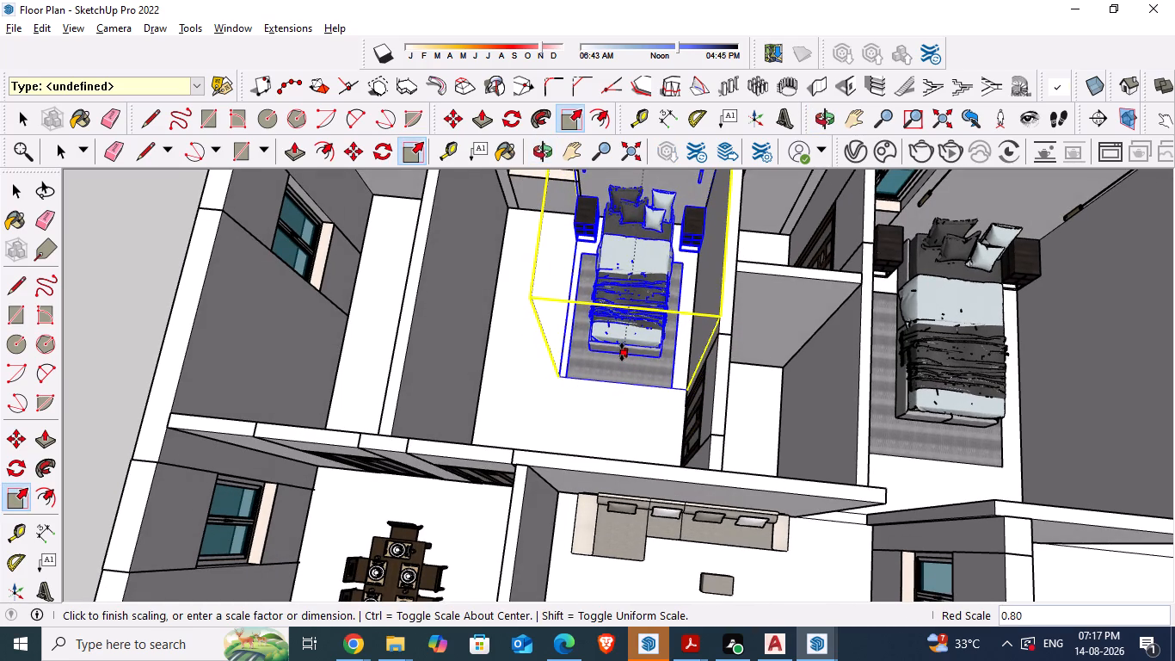
left_click_drag(622, 352, 622, 351)
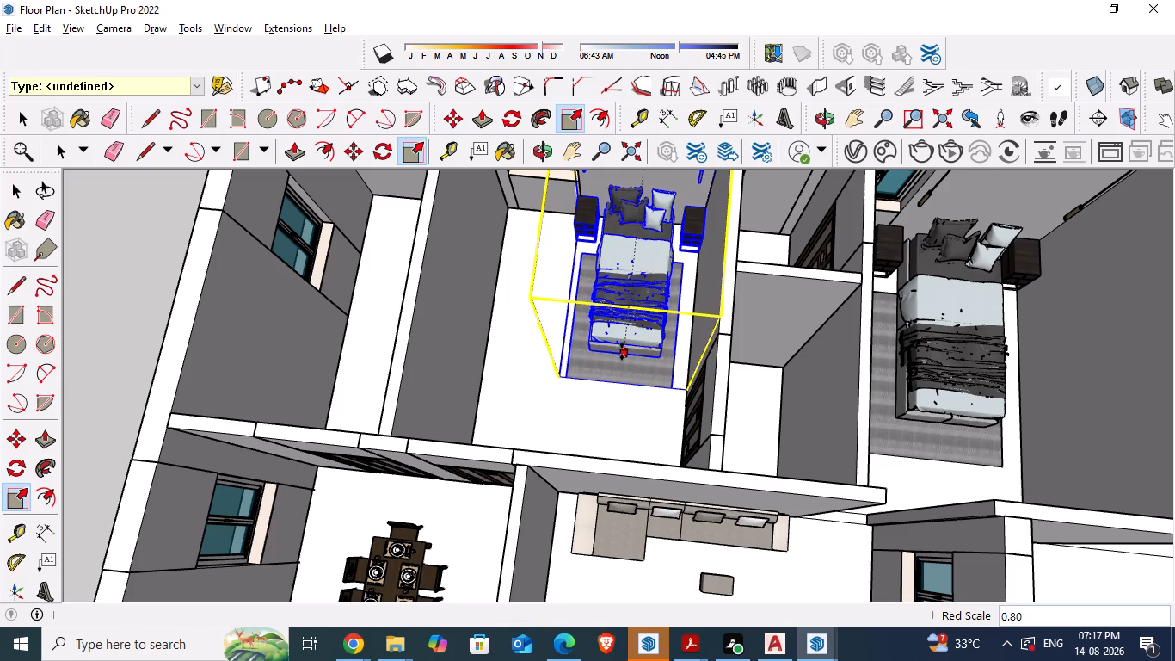
key("space")
left_click(622, 351)
scroll(622, 368, "down", 6)
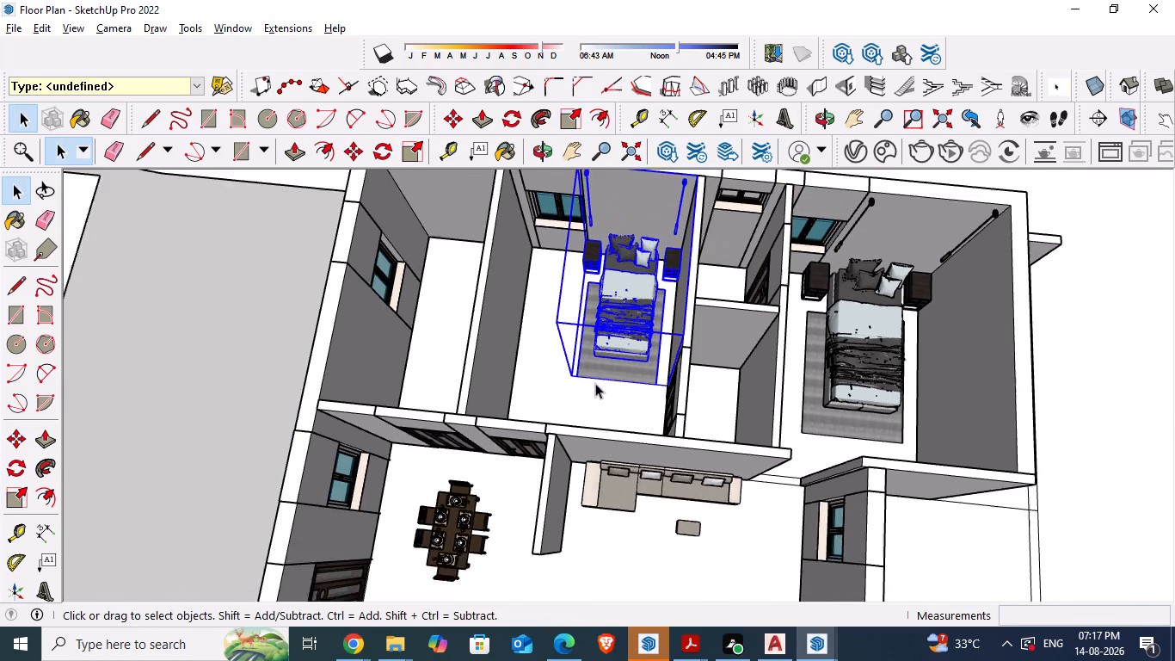
left_click(1099, 392)
Examine the resized bed set in the middle bedroom and the overall furnished house from several angles.
scroll(667, 344, "down", 2)
middle_click_drag(677, 365, 617, 367)
scroll(642, 367, "up", 1)
middle_click_drag(649, 208, 633, 227)
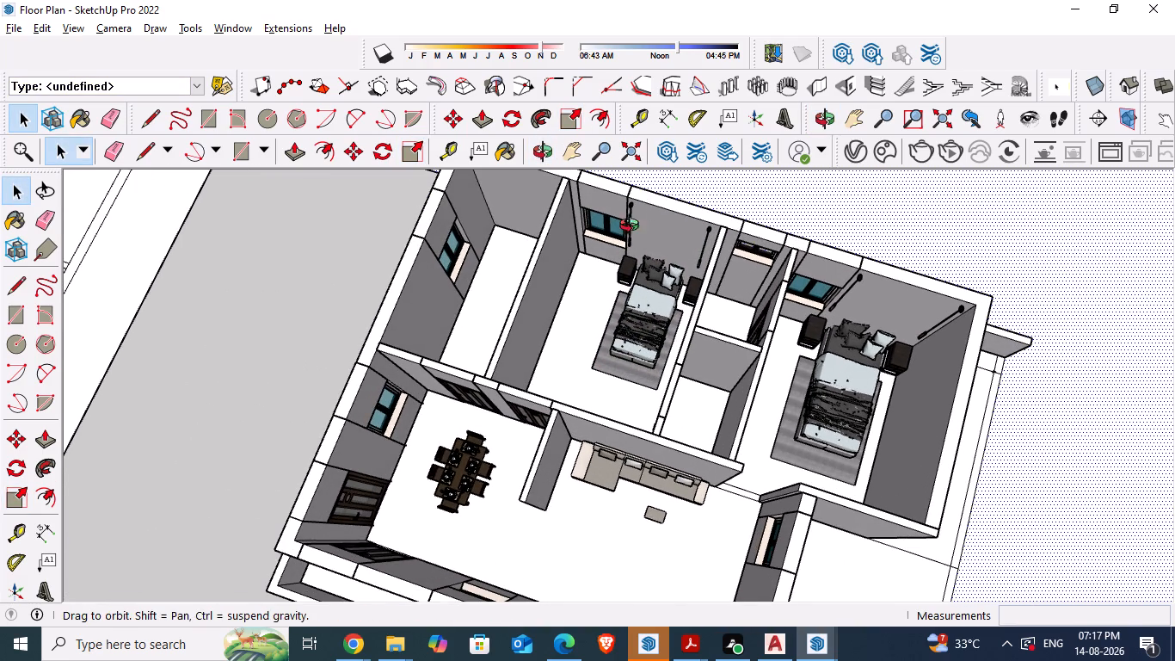
middle_click_drag(633, 227, 553, 227)
scroll(768, 236, "up", 4)
scroll(691, 241, "up", 3)
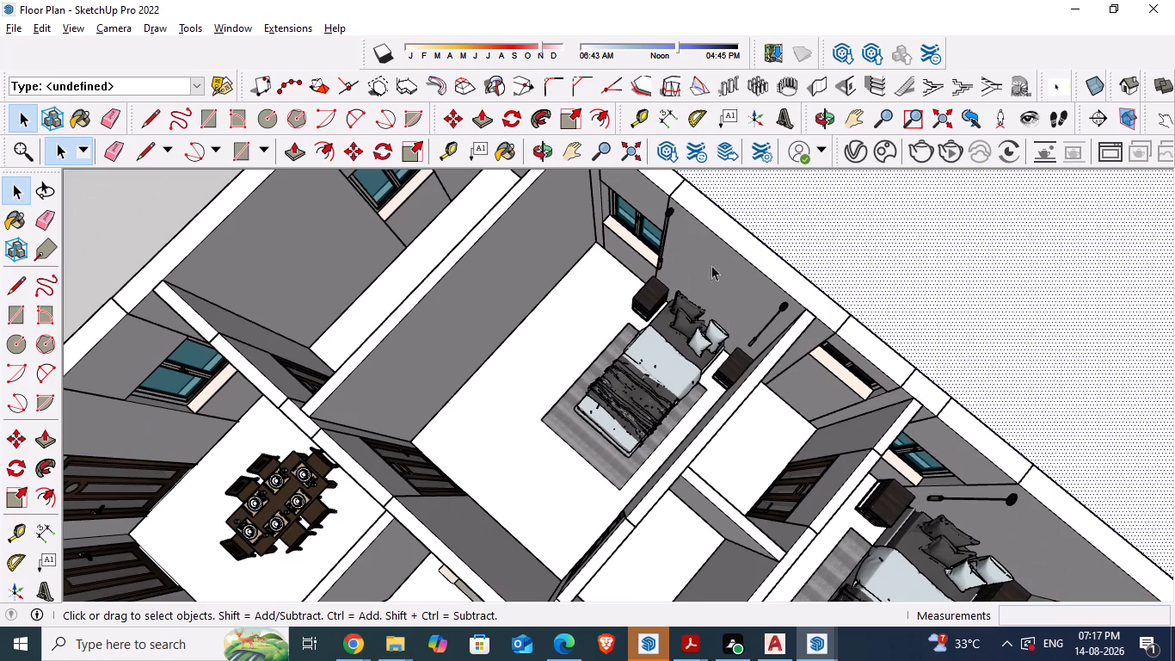
scroll(707, 343, "down", 6)
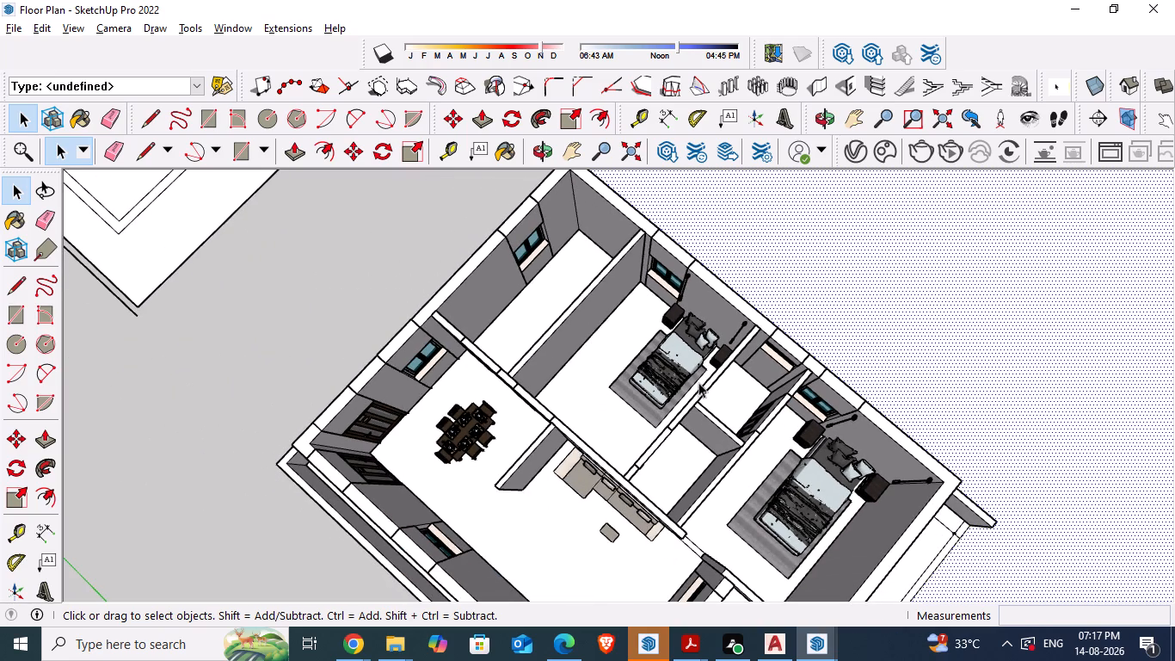
scroll(576, 320, "down", 4)
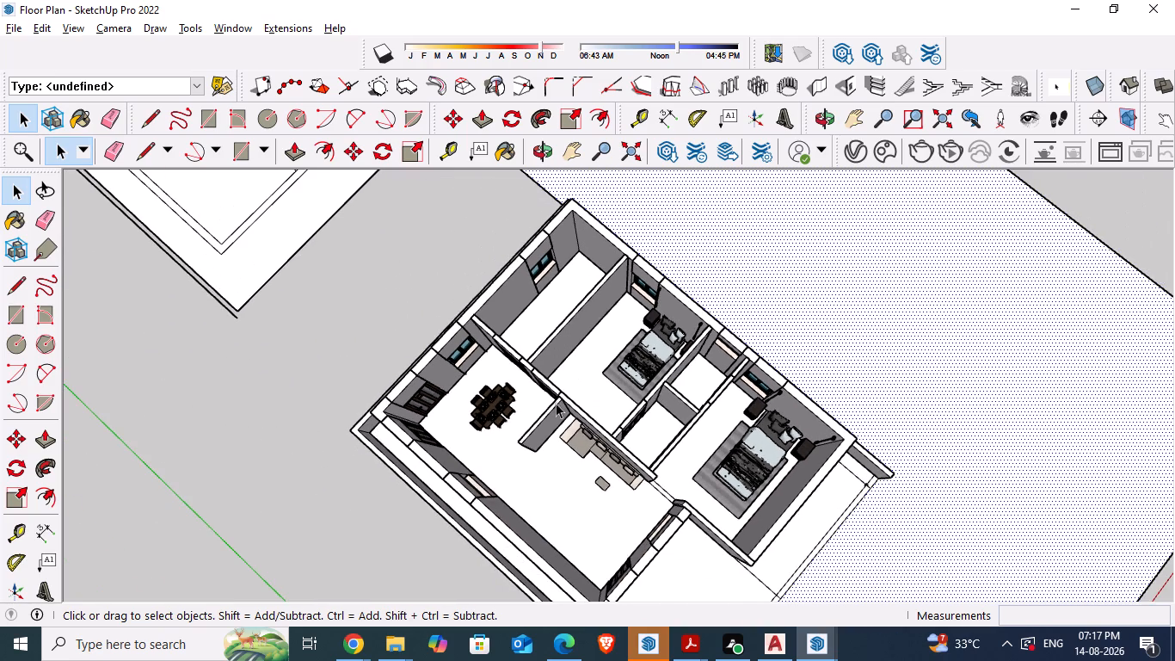
scroll(509, 381, "up", 4)
middle_click_drag(509, 381, 565, 311)
scroll(581, 288, "down", 3)
middle_click_drag(666, 482, 649, 418)
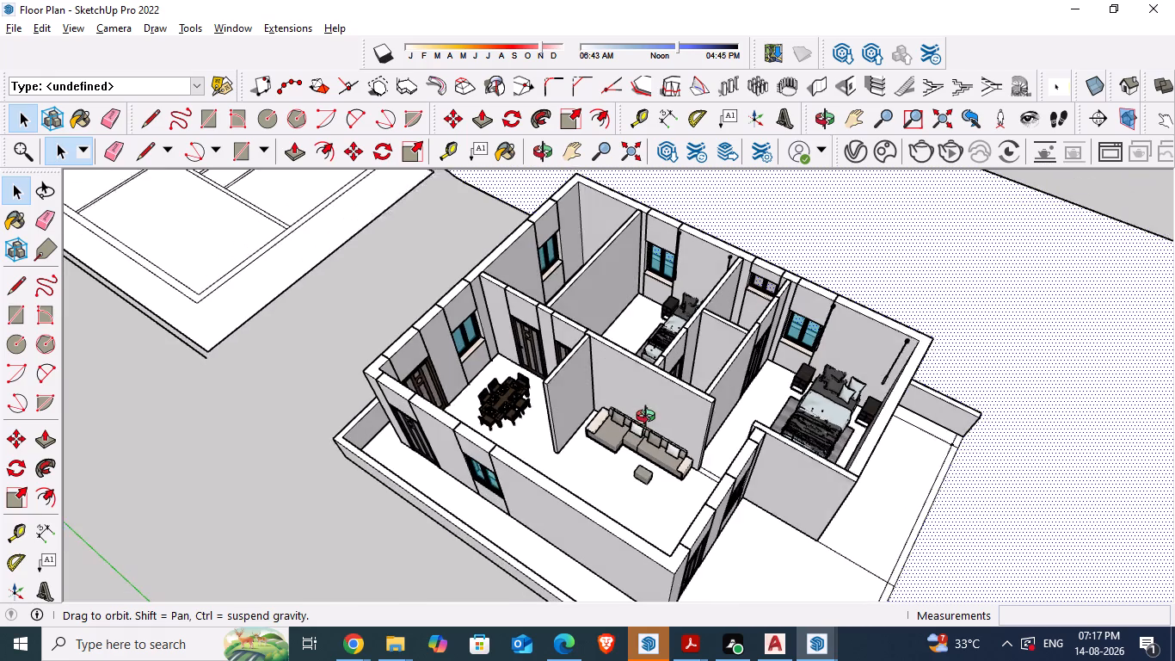
middle_click_drag(649, 418, 661, 442)
scroll(661, 383, "down", 4)
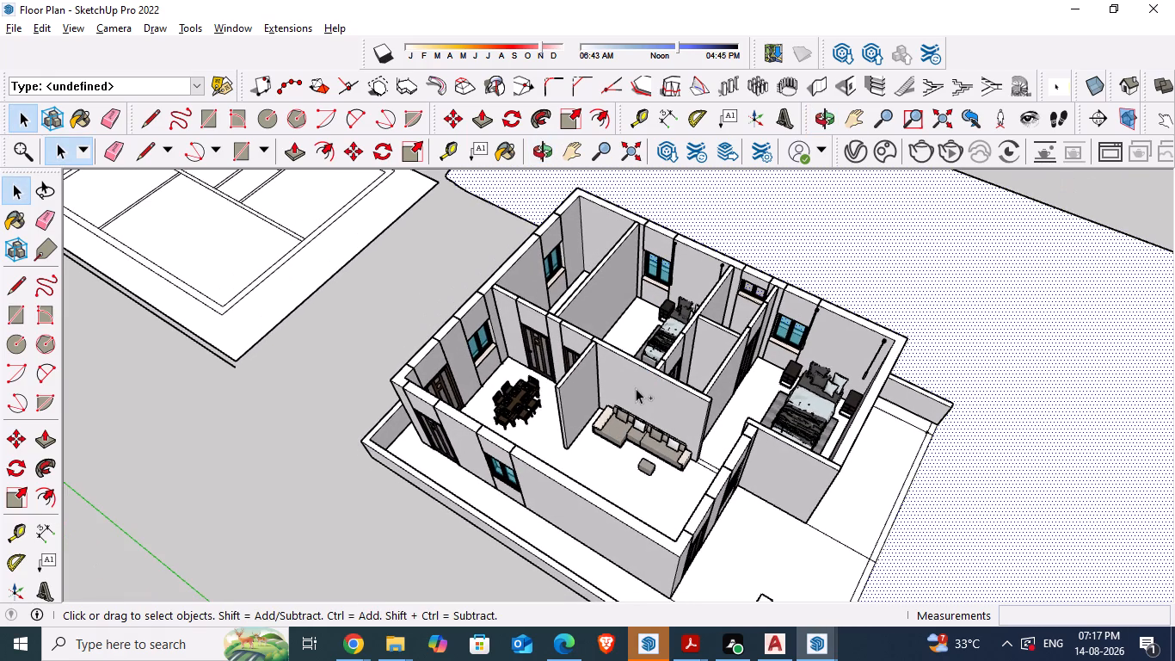
Save the Floor Plan model.
key("ctrl+s")
Bring up the other SketchUp session's welcome window and close it.
left_click(659, 641)
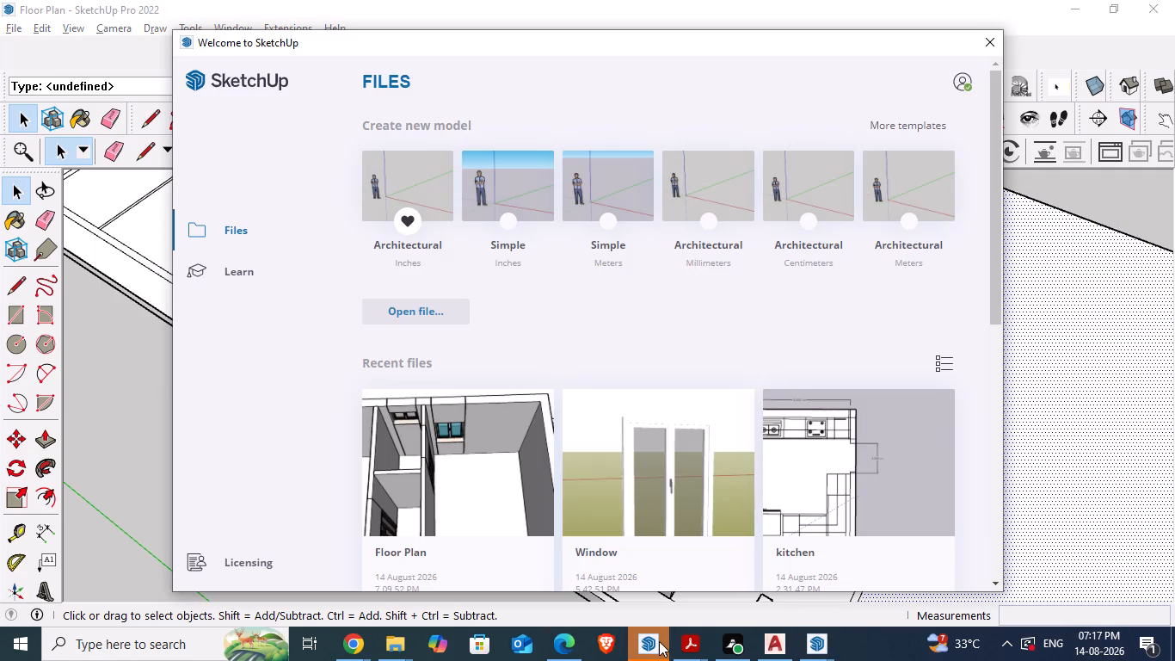
left_click(997, 43)
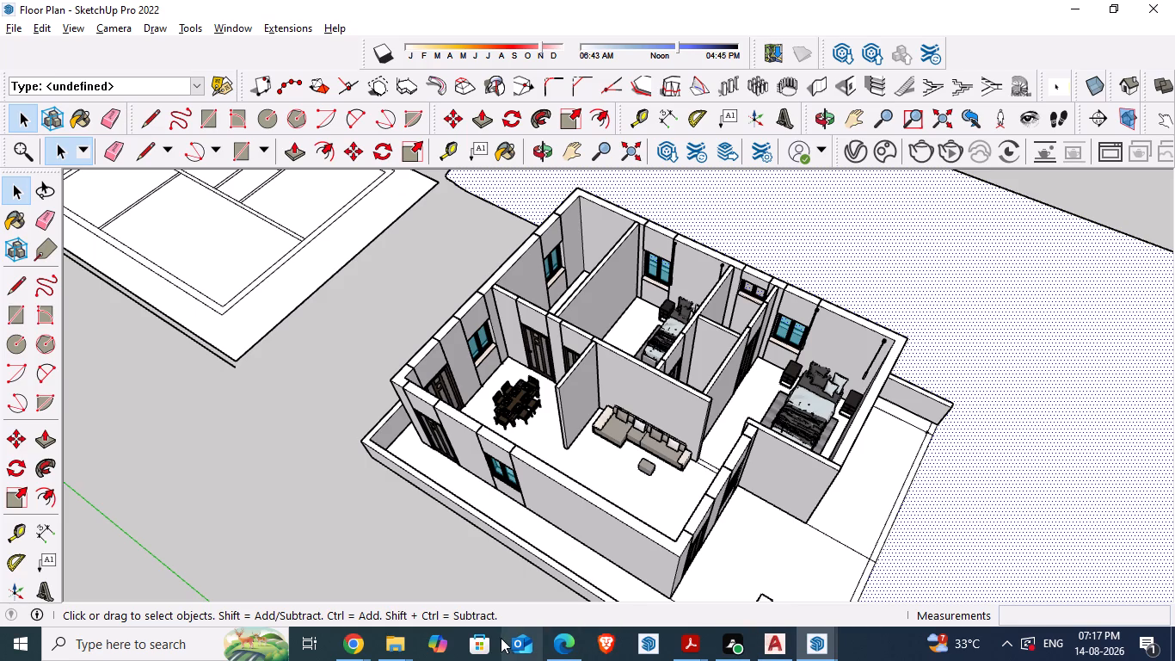
Switch to Chrome and search 3D Warehouse models for "kitchen".
left_click(348, 647)
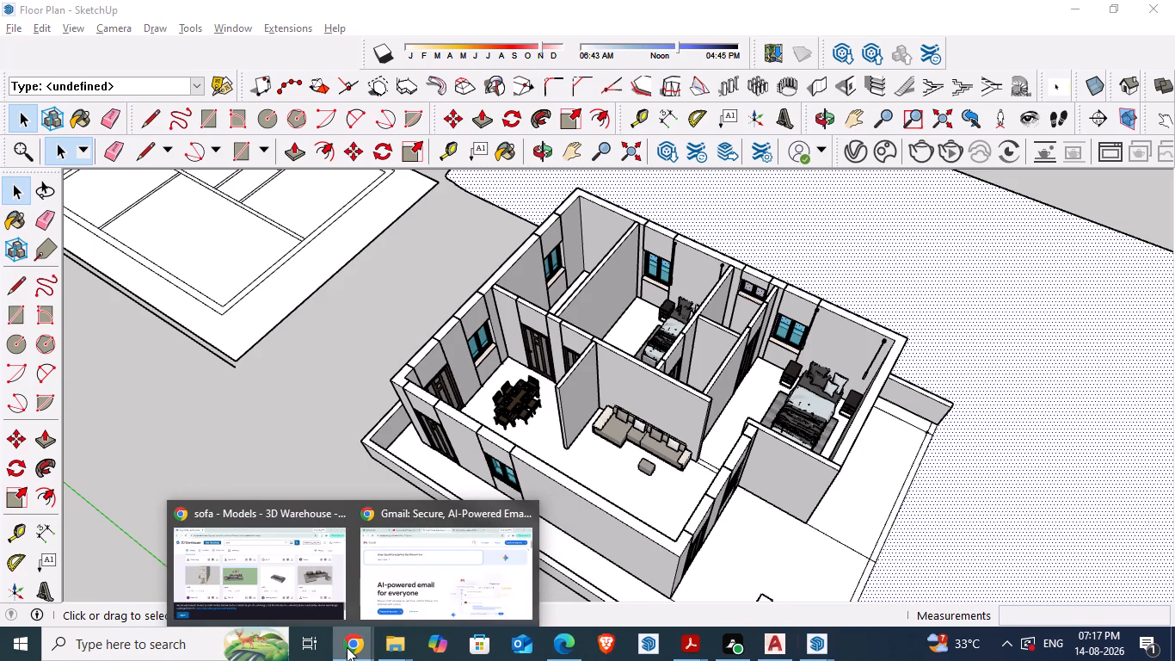
left_click(322, 587)
left_click_drag(420, 108, 403, 106)
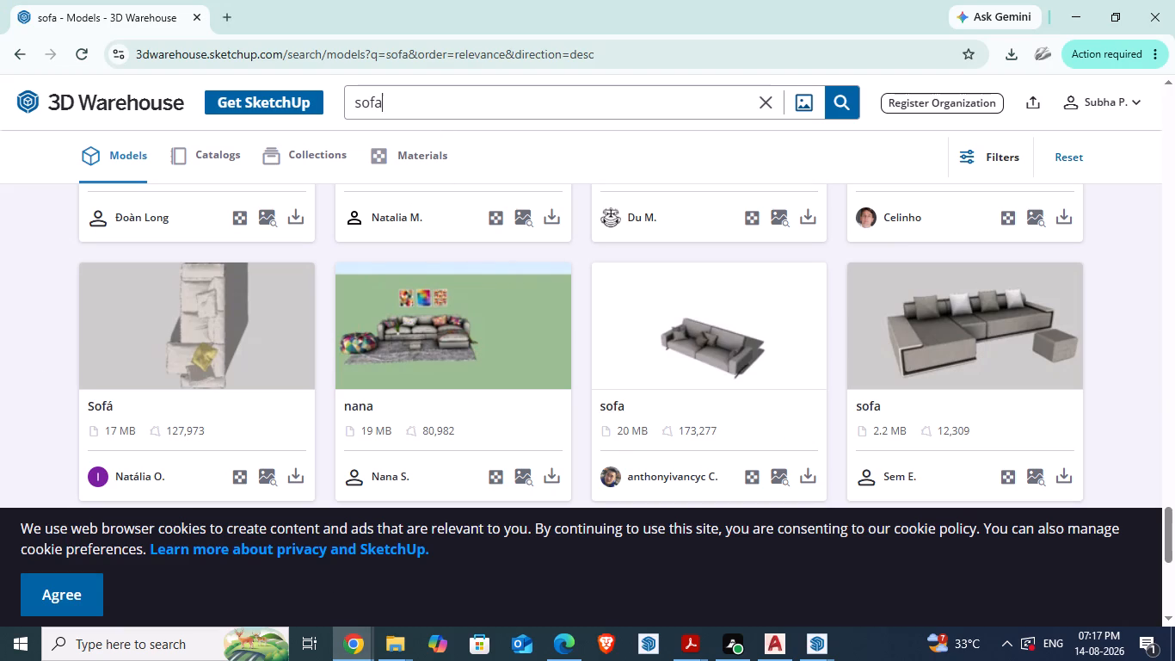
left_click_drag(403, 106, 292, 89)
type("kitchen")
left_click(828, 104)
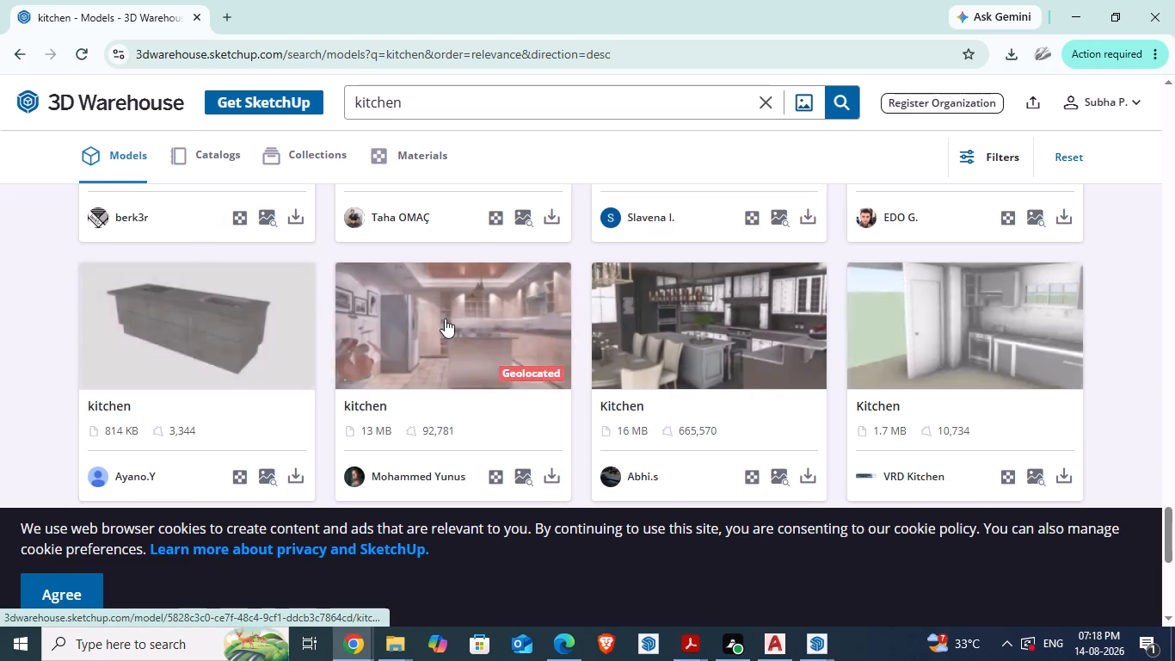
Load more kitchen results and download the 6.4 MB Kitchen counter model by Hermes as a SketchUp file.
scroll(522, 357, "down", 4)
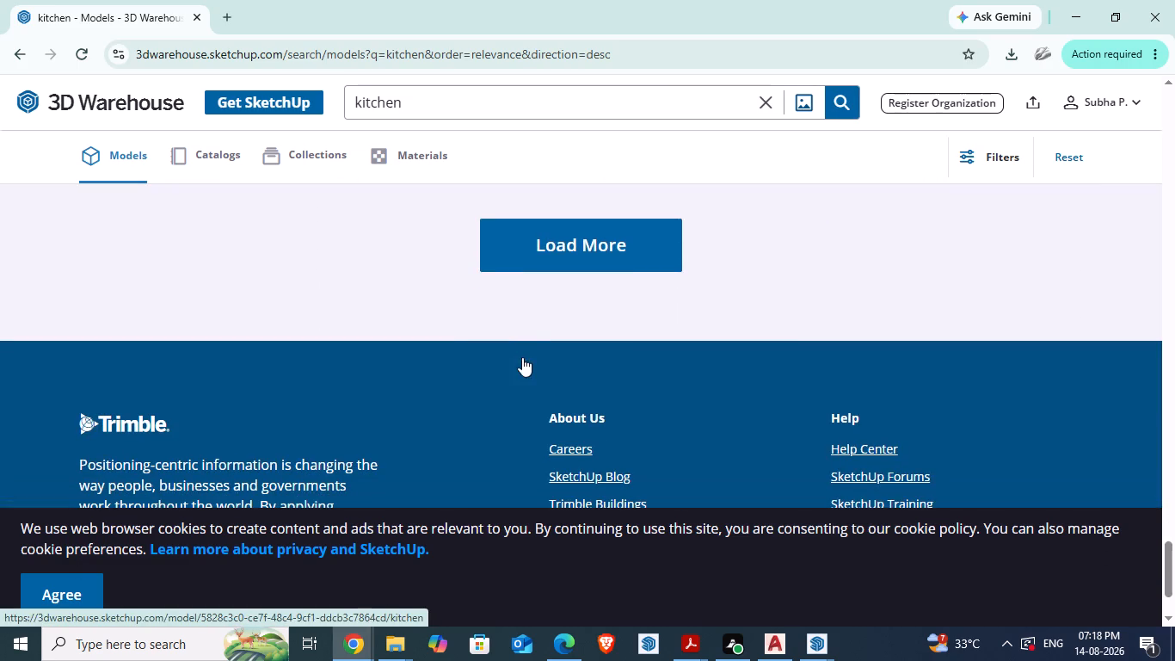
left_click(532, 269)
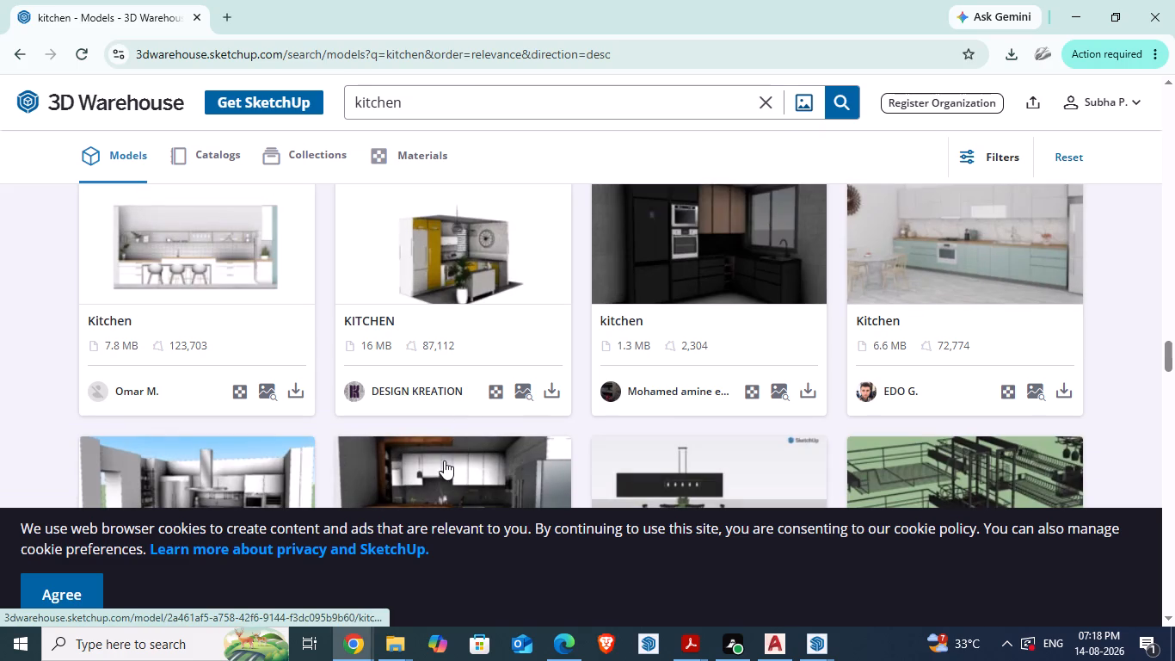
scroll(480, 285, "up", 2)
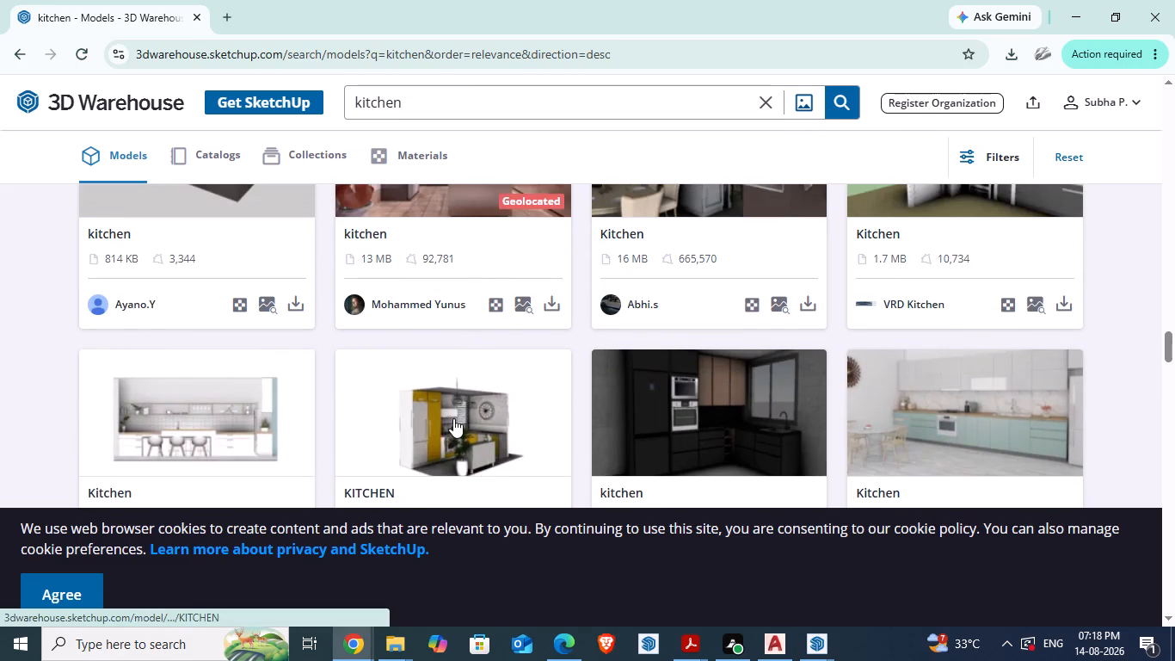
scroll(462, 412, "up", 3)
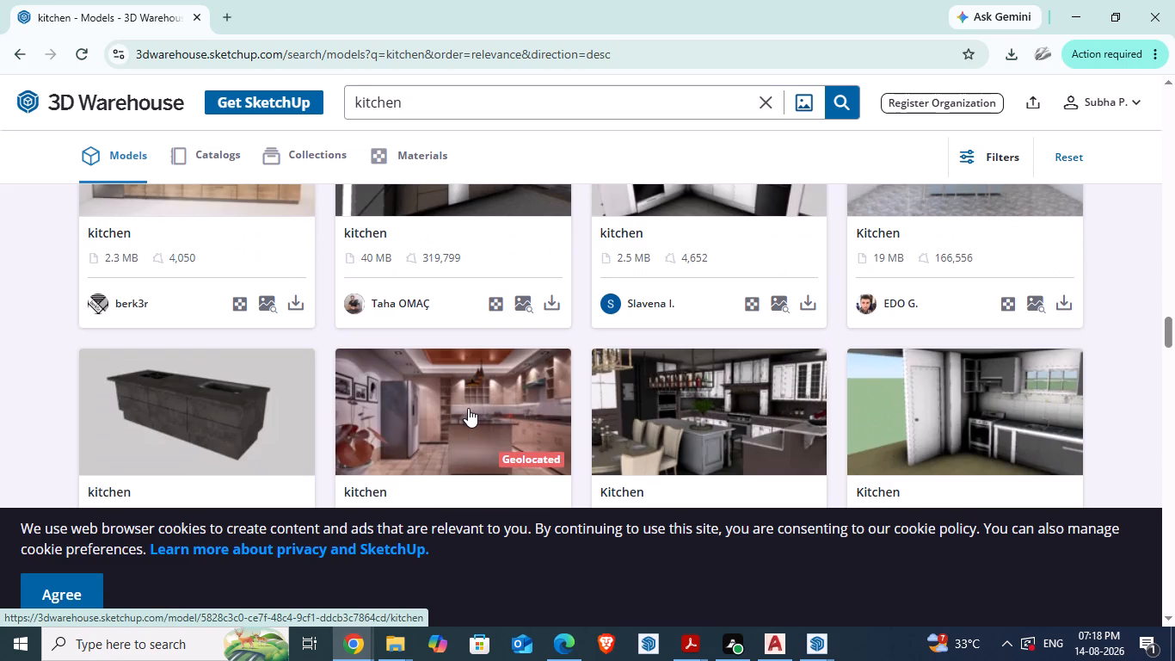
scroll(468, 408, "up", 3)
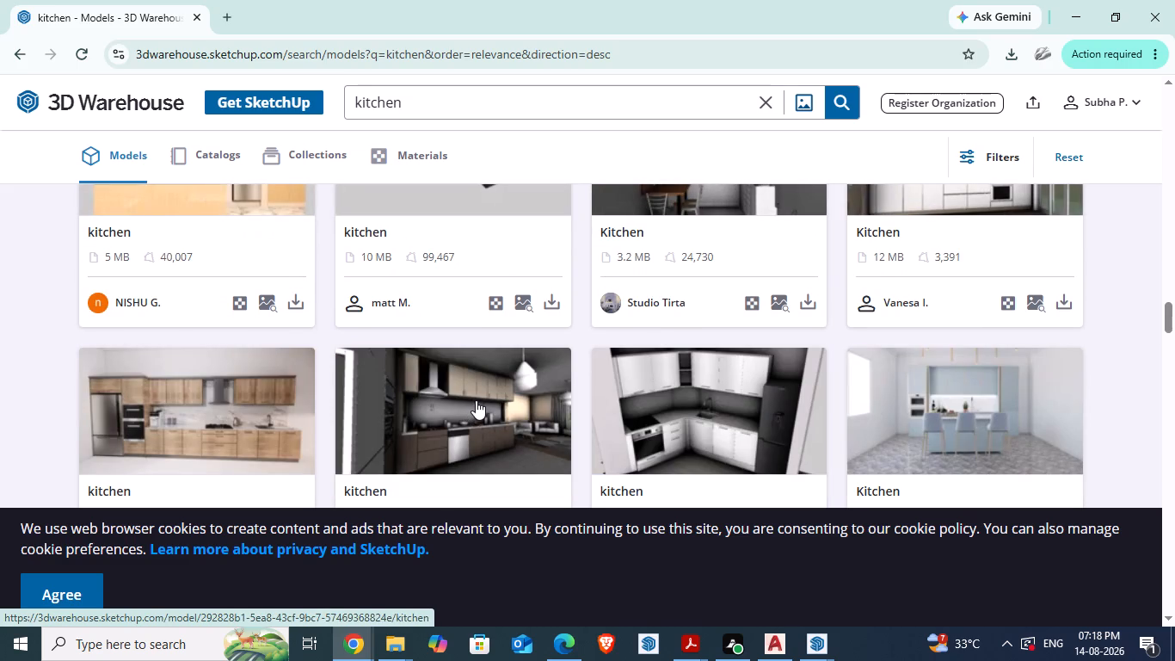
scroll(476, 400, "up", 5)
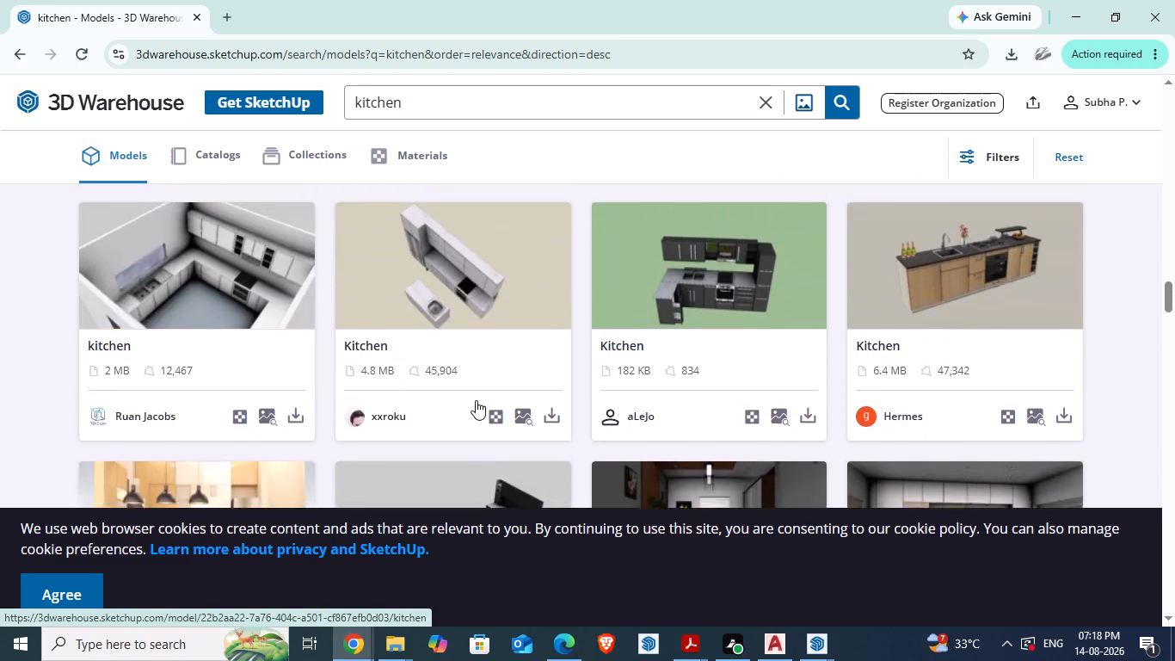
scroll(476, 400, "up", 1)
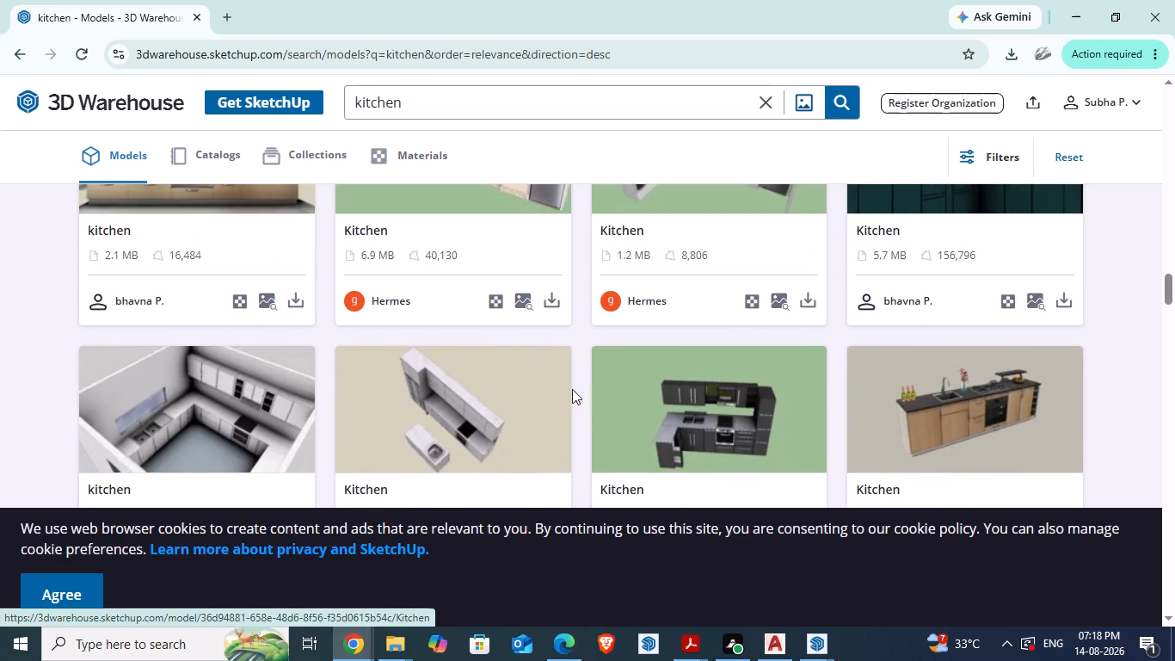
scroll(507, 316, "down", 2)
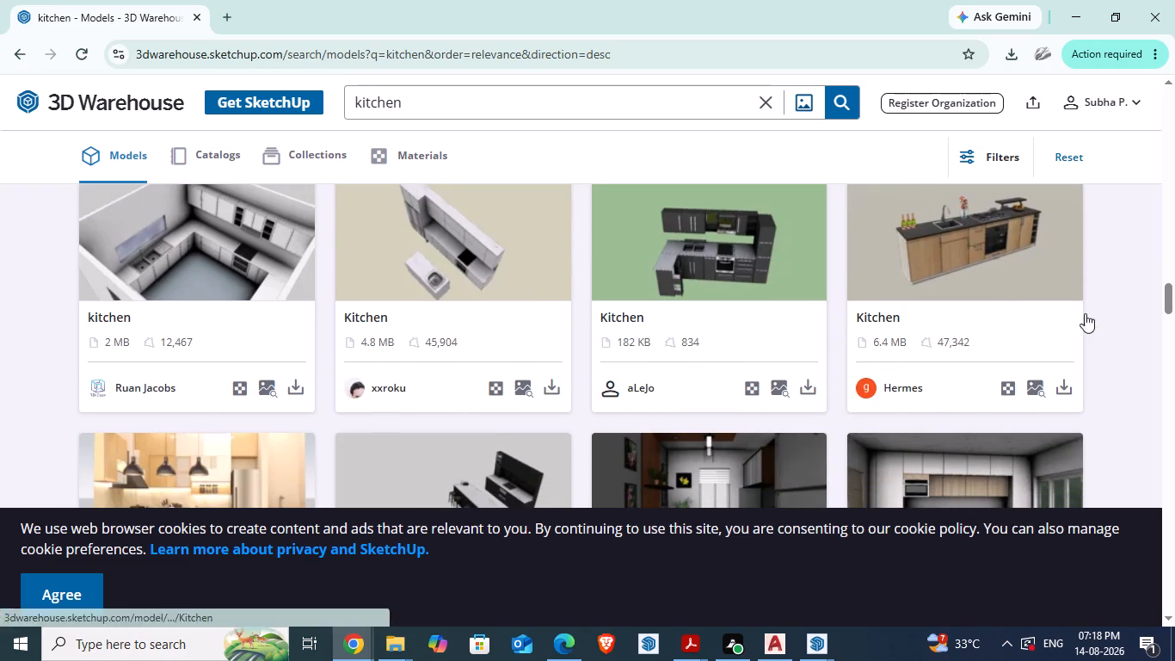
left_click(1069, 388)
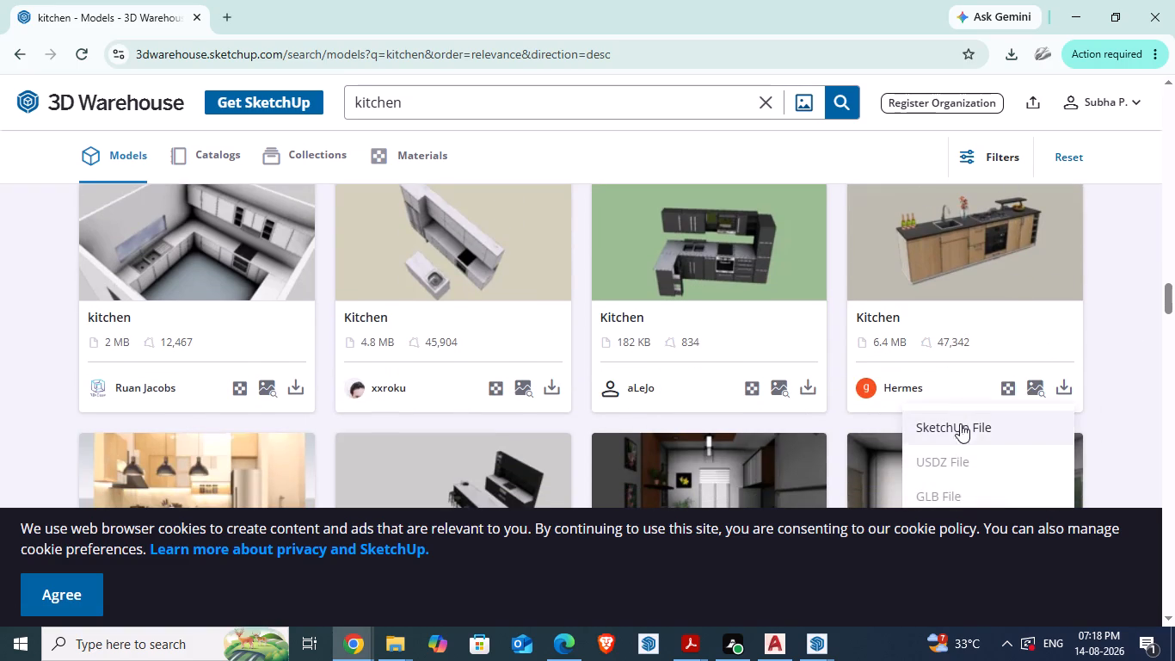
left_click(959, 431)
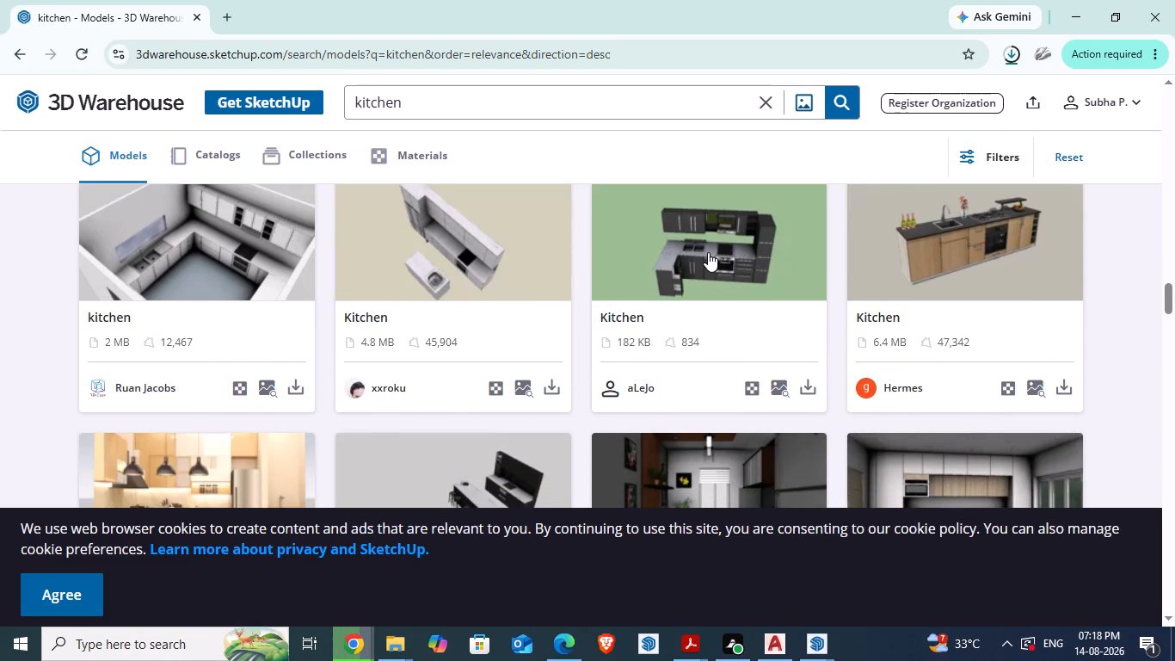
Look through more kitchen models in the search results, accepting the site's cookie notice along the way.
scroll(708, 256, "up", 4)
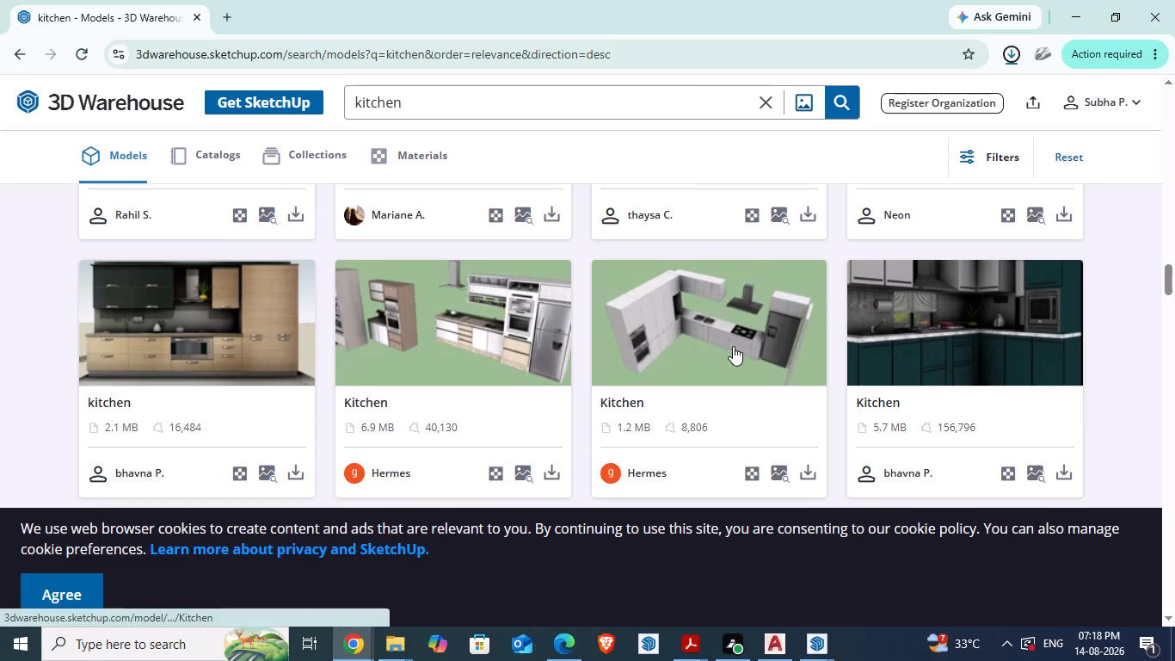
scroll(722, 335, "up", 2)
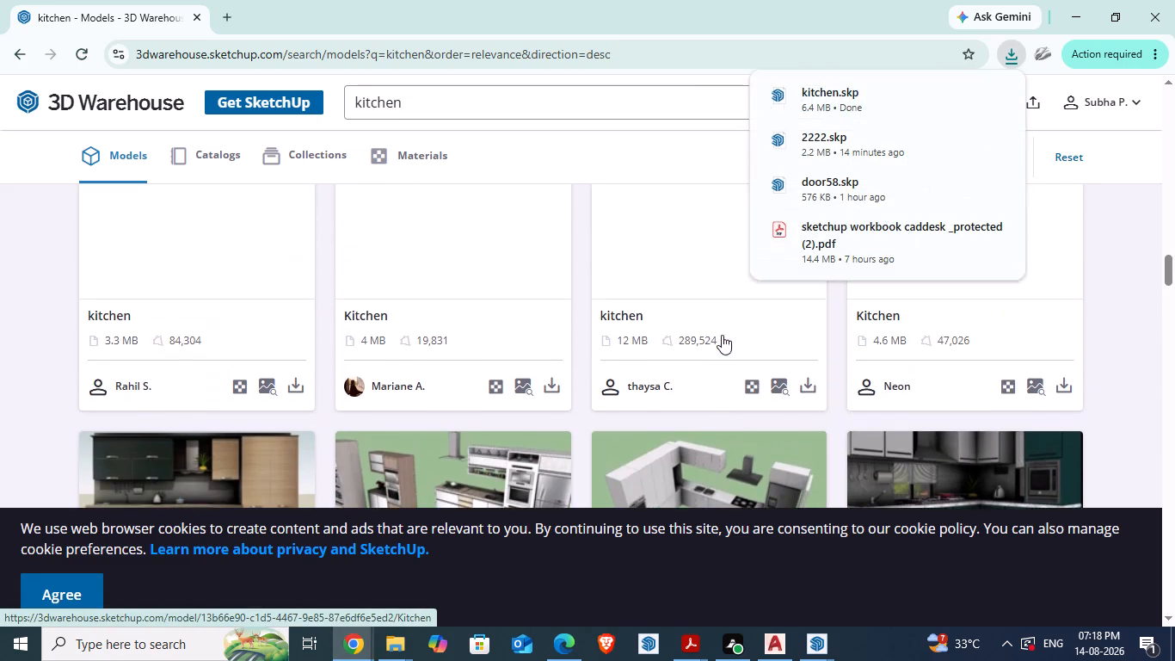
scroll(596, 291, "up", 3)
scroll(594, 291, "down", 1)
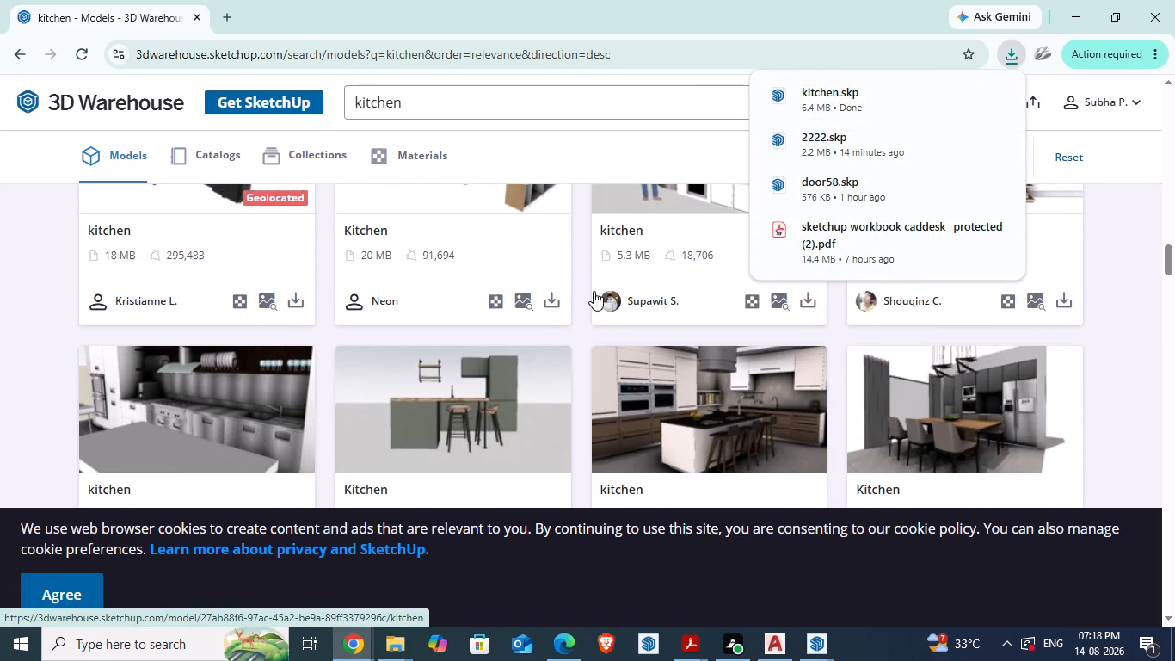
scroll(631, 372, "up", 3)
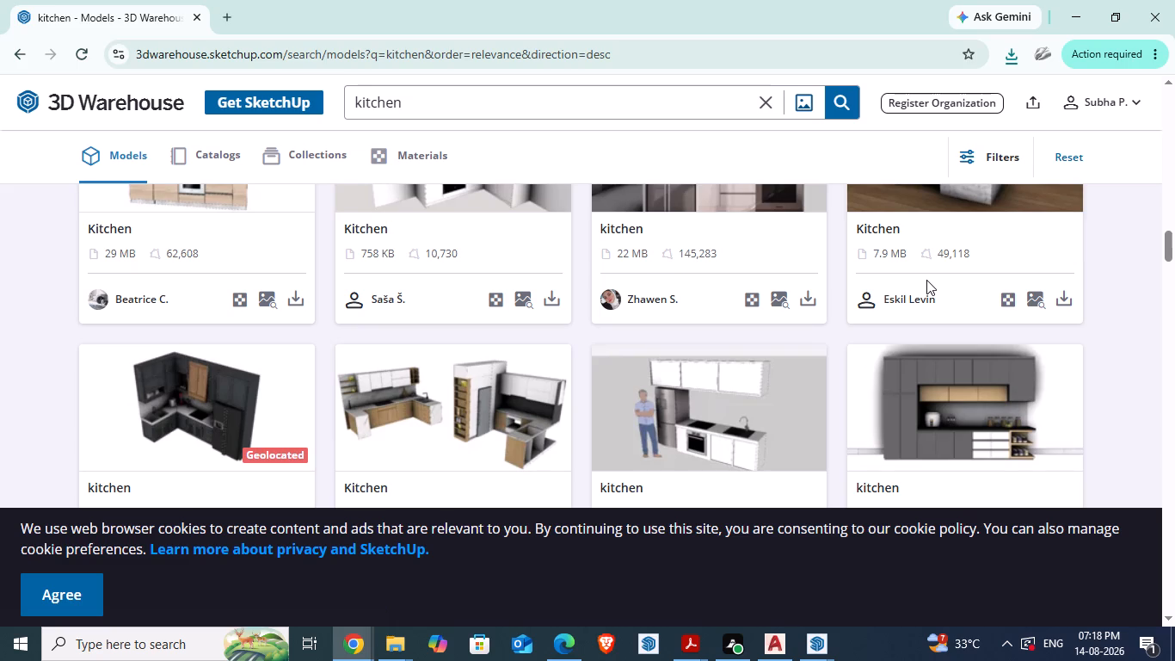
left_click(55, 578)
scroll(784, 429, "up", 1)
scroll(776, 435, "down", 7)
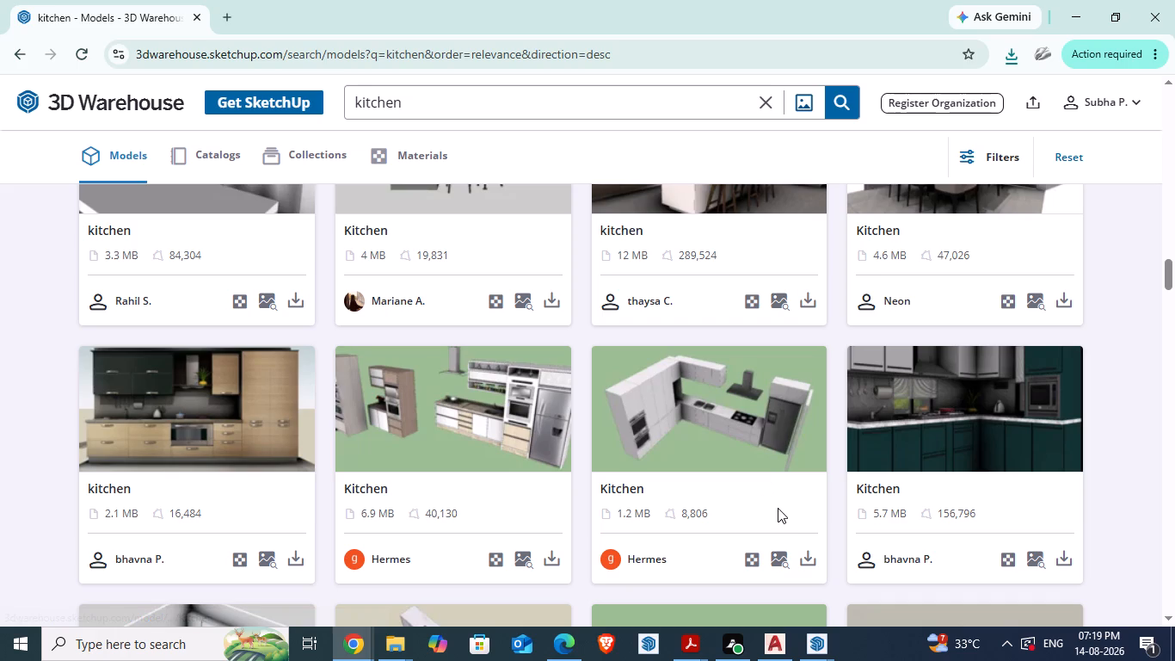
scroll(787, 494, "down", 5)
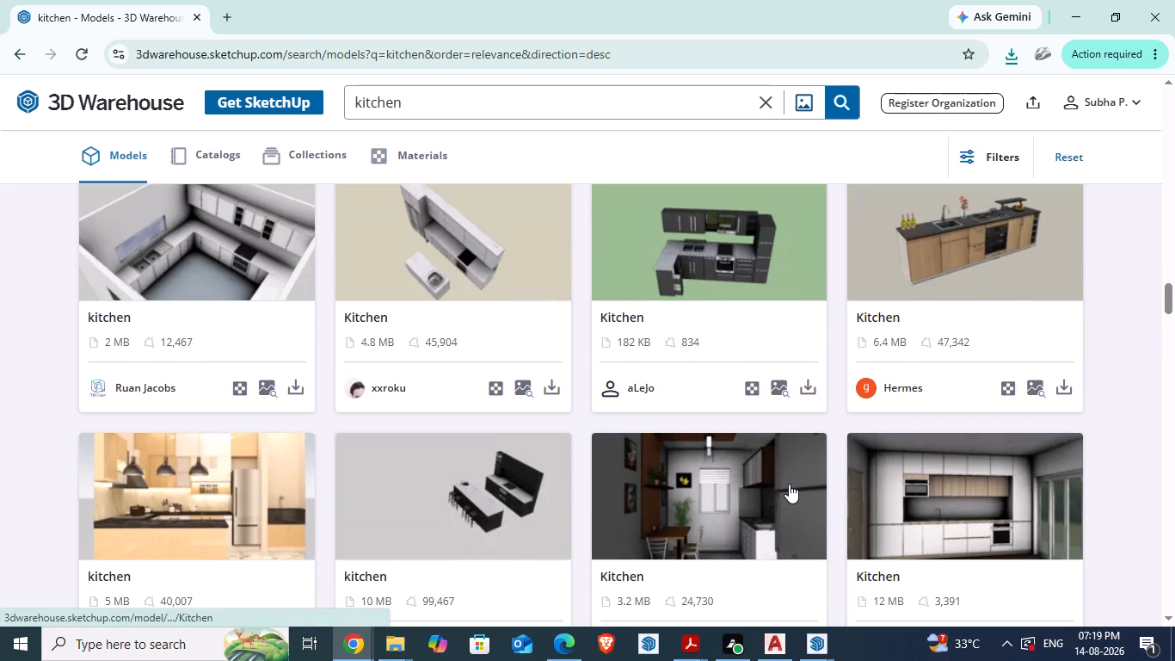
scroll(791, 462, "down", 4)
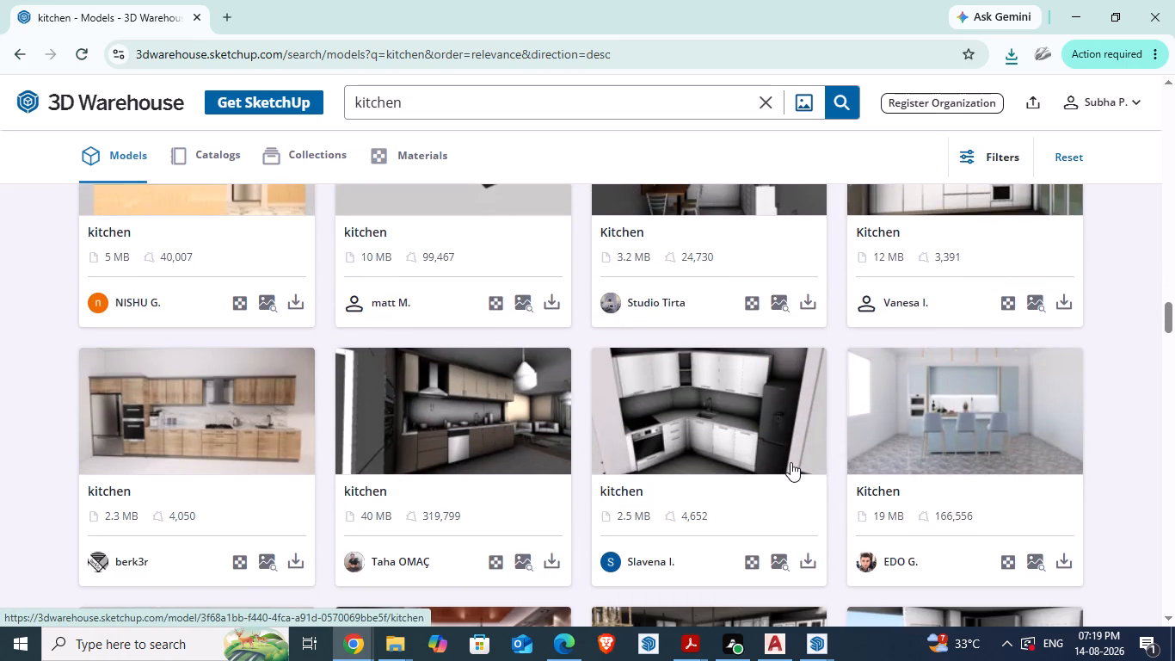
scroll(791, 462, "down", 6)
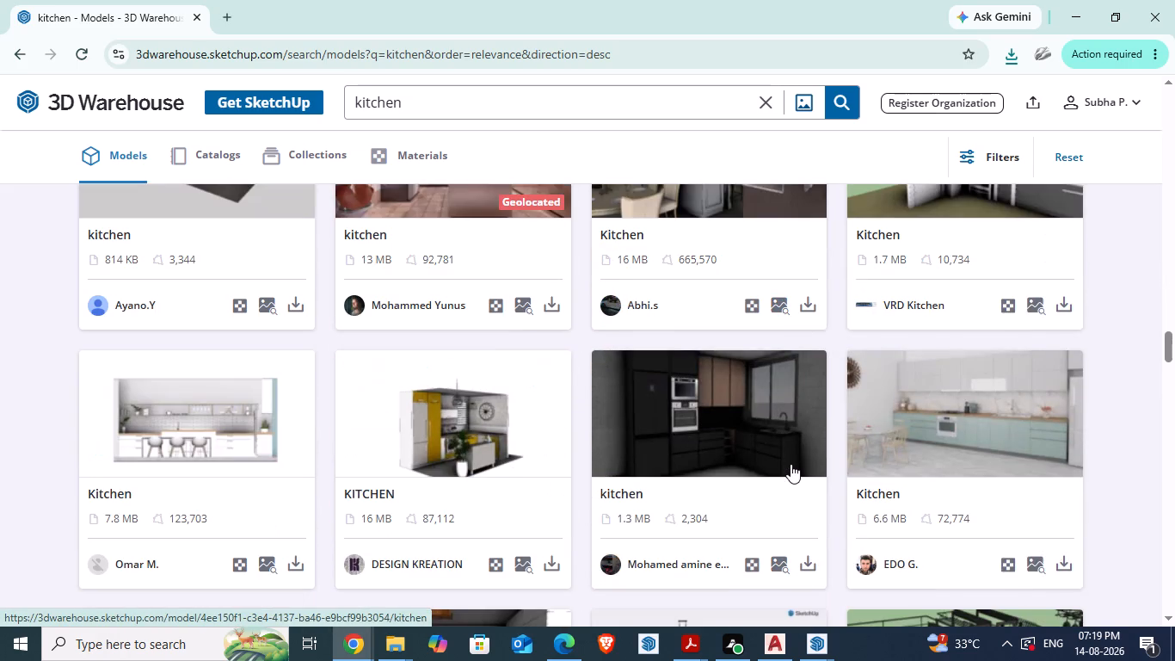
scroll(791, 464, "down", 3)
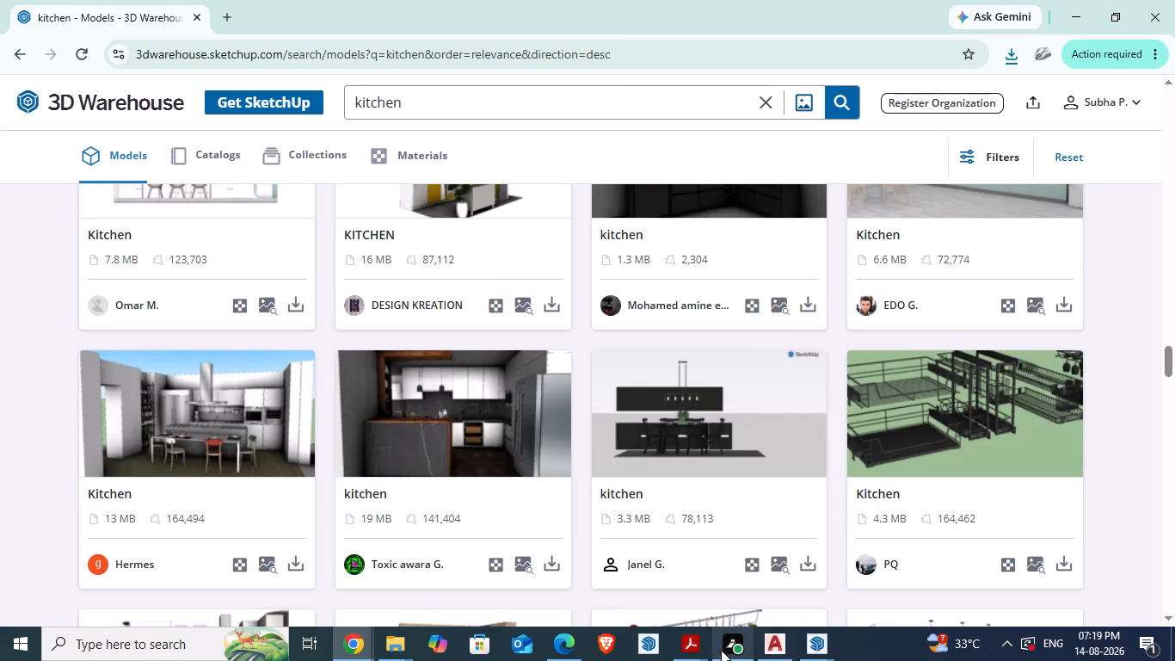
Switch to the QUARTO_PATRICIA SketchUp window and open the kitchen model from Downloads.
left_click(650, 649)
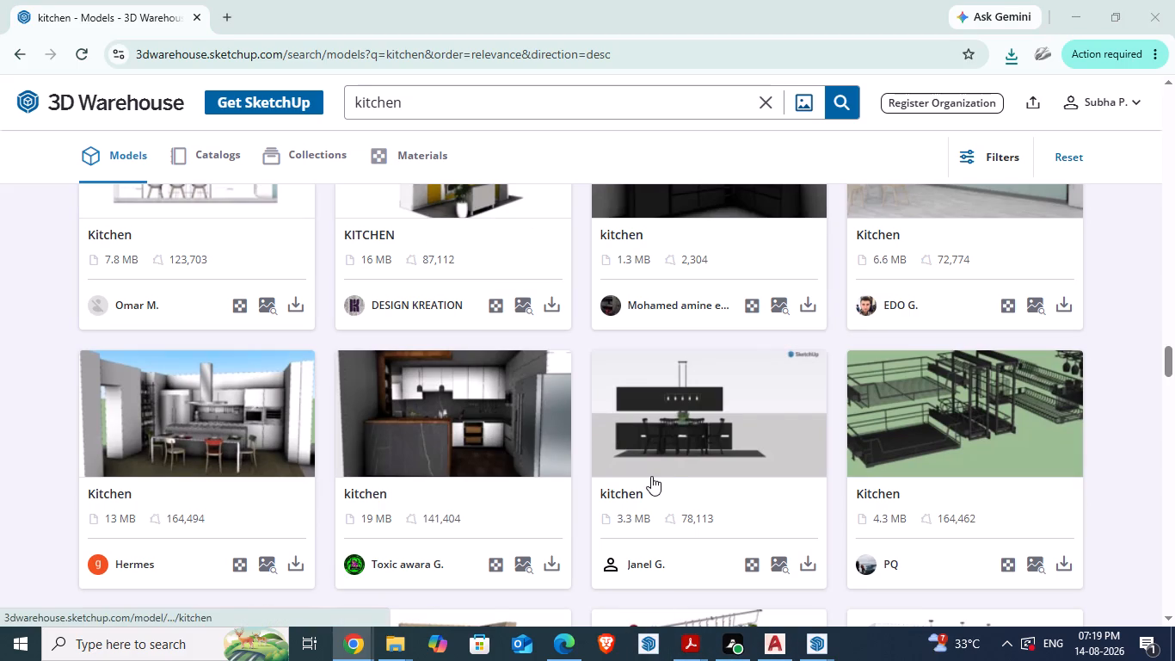
left_click(821, 636)
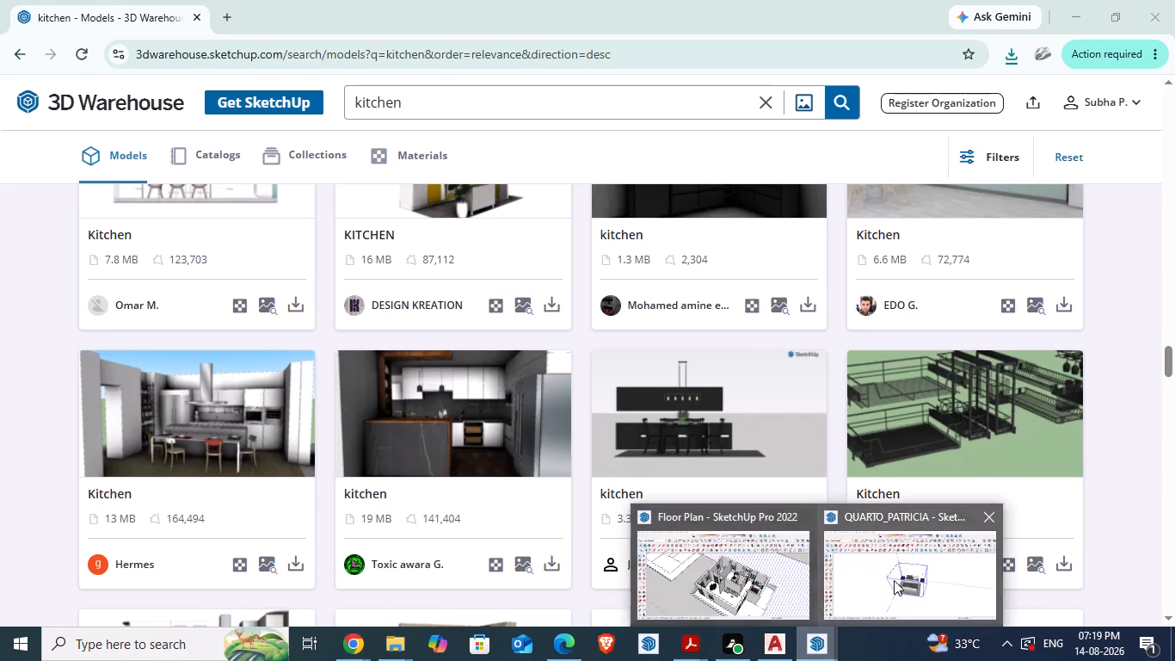
left_click(894, 580)
left_click(779, 510)
left_click(6, 22)
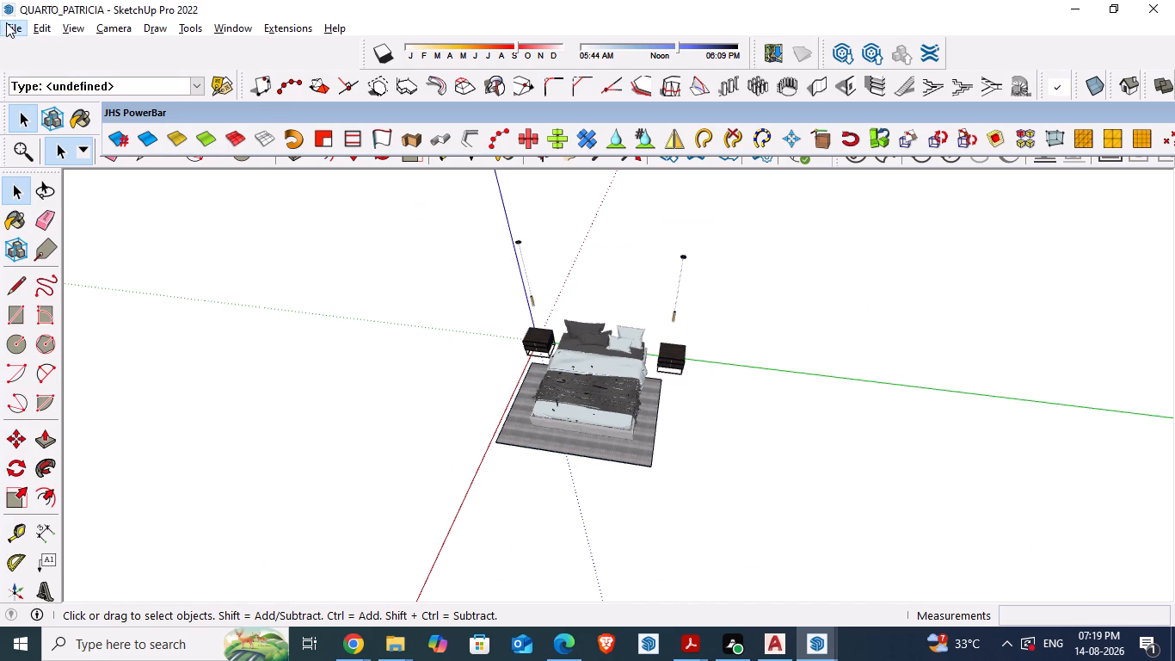
left_click(43, 94)
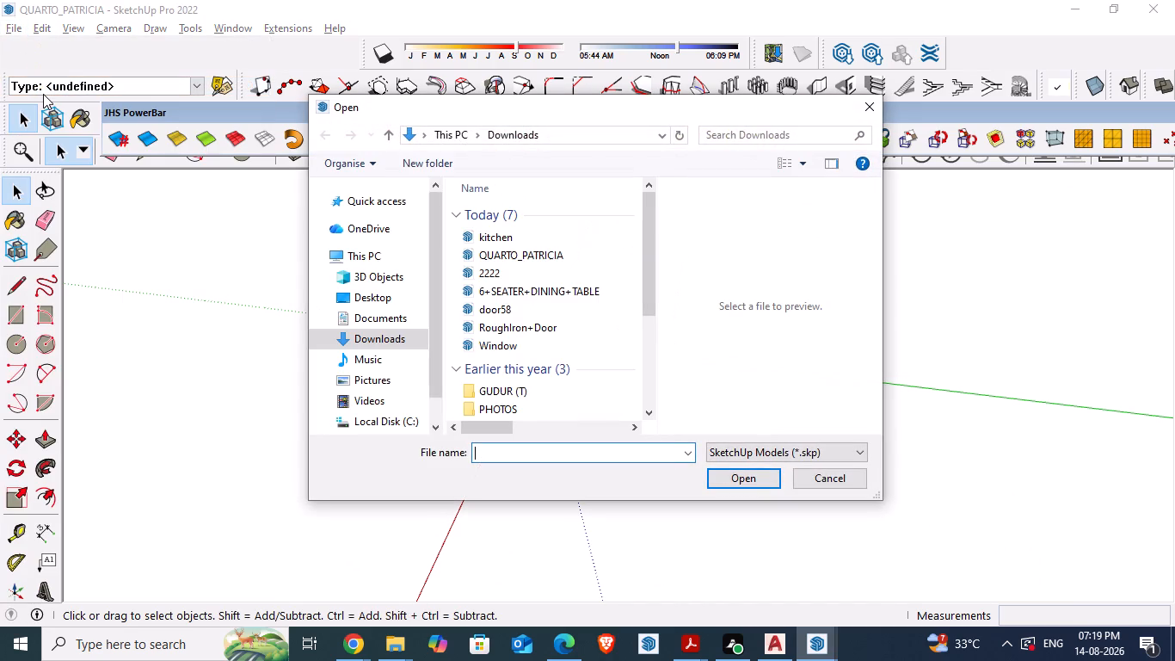
double_click(514, 234)
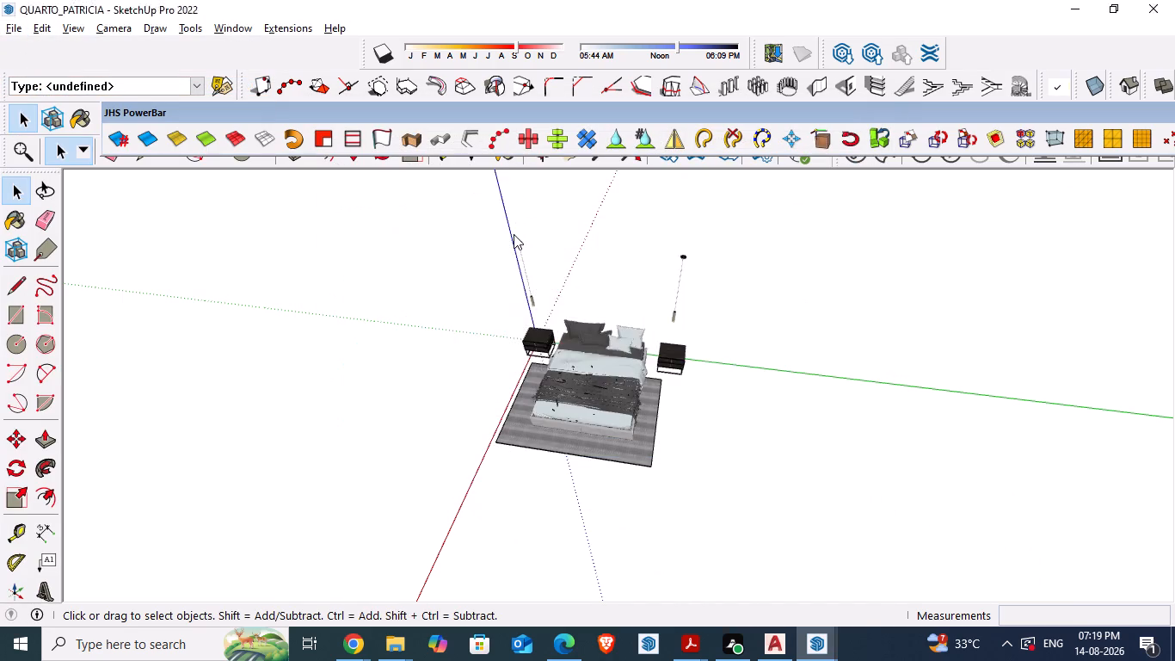
left_click(534, 355)
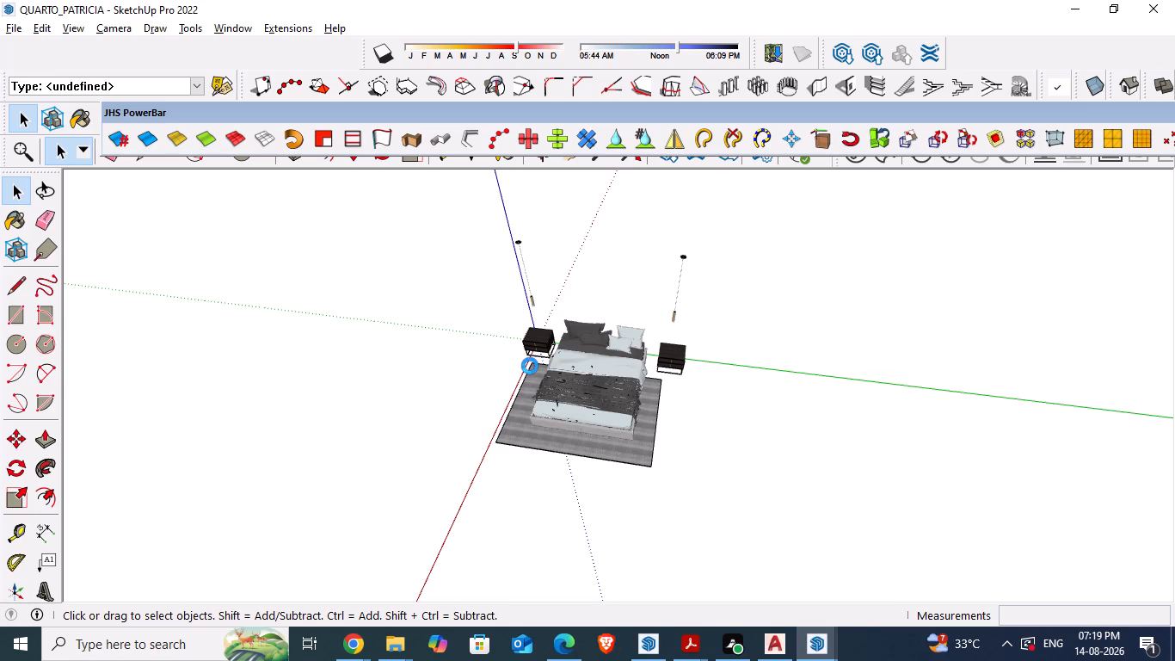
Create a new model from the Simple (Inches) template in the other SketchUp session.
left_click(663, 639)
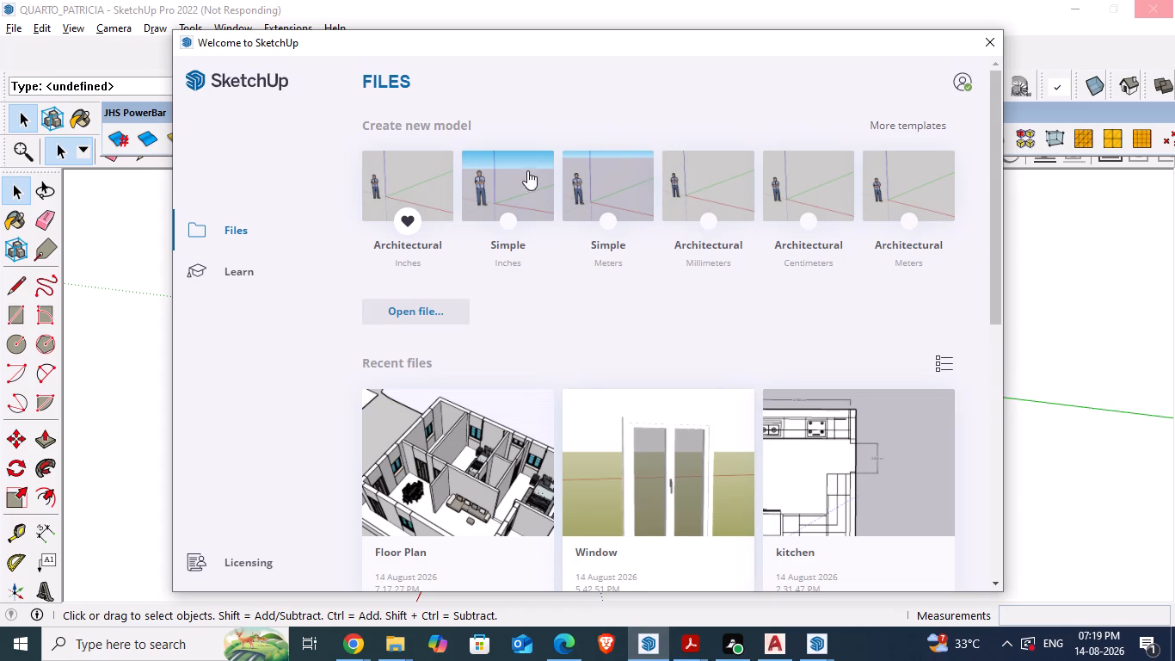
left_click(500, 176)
Switch to the kitchen model and window-select the entire counter with its sink, cooktop, oven and accessories.
left_click(812, 643)
left_click(862, 571)
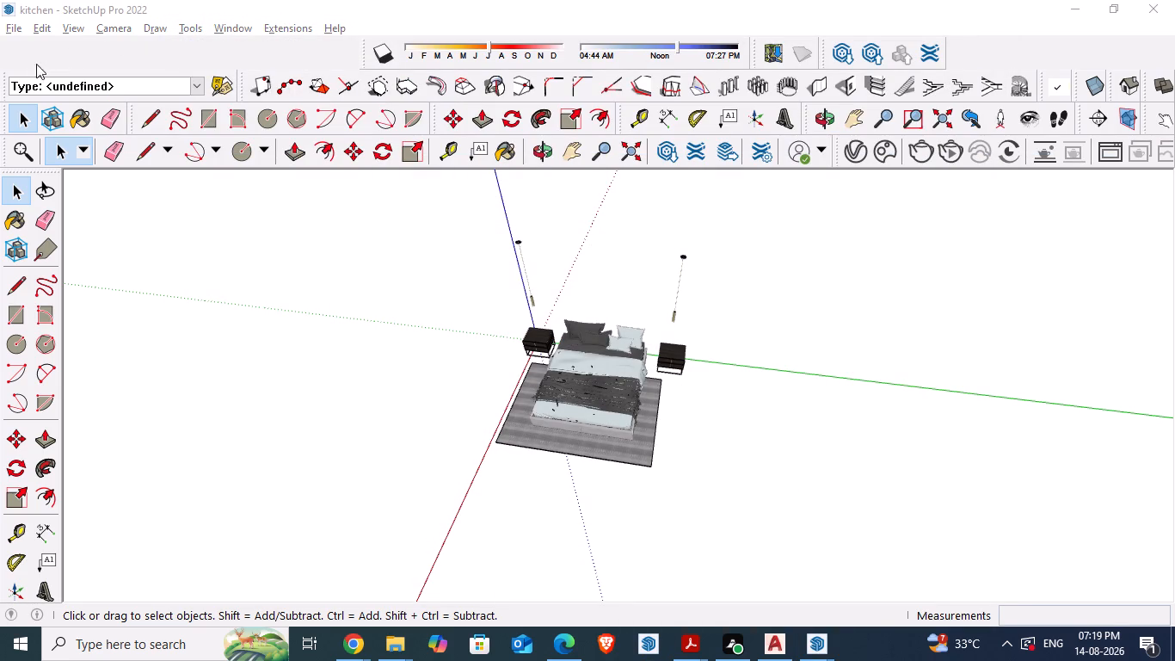
left_click(14, 28)
scroll(563, 369, "down", 3)
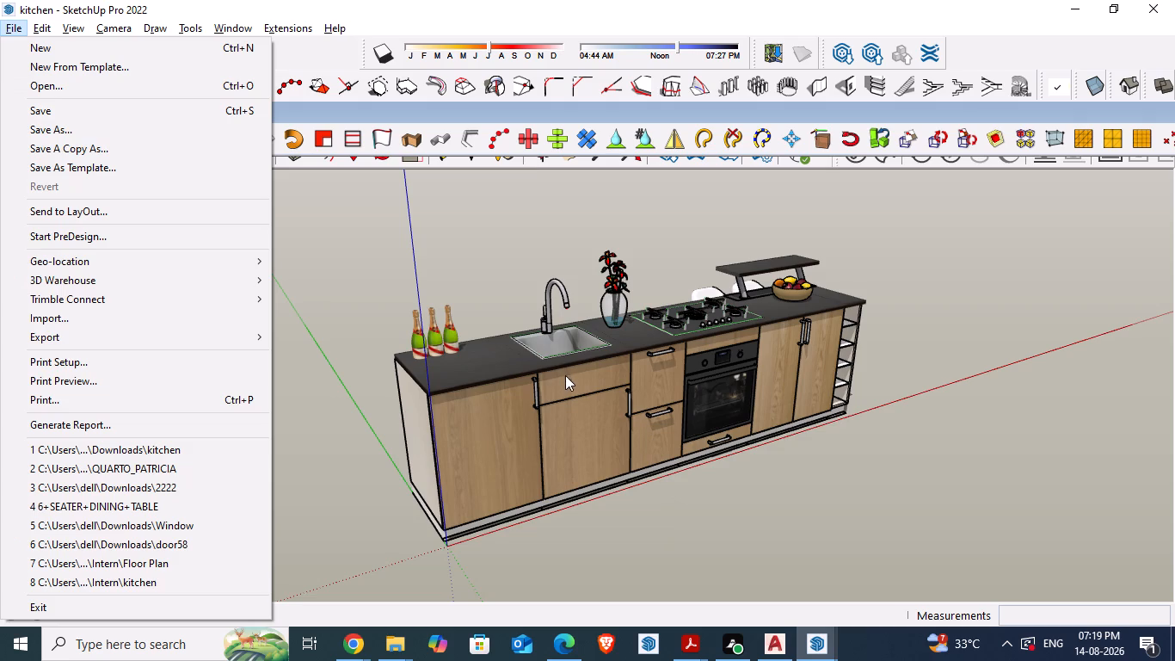
left_click(650, 348)
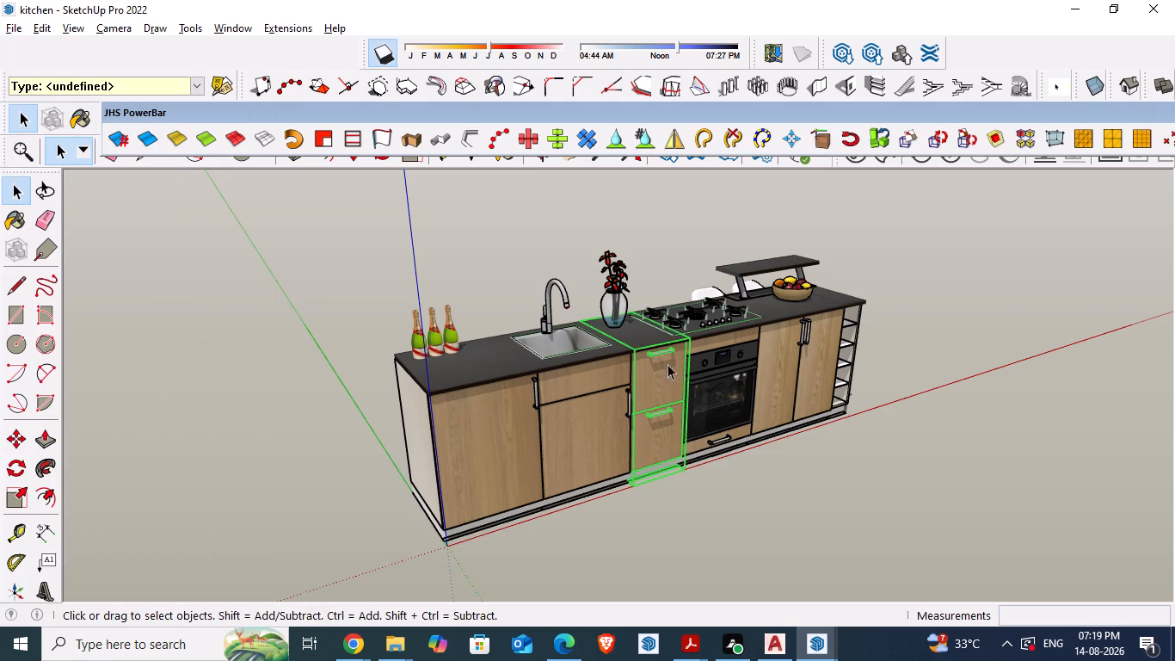
left_click(760, 489)
left_click_drag(270, 205, 946, 533)
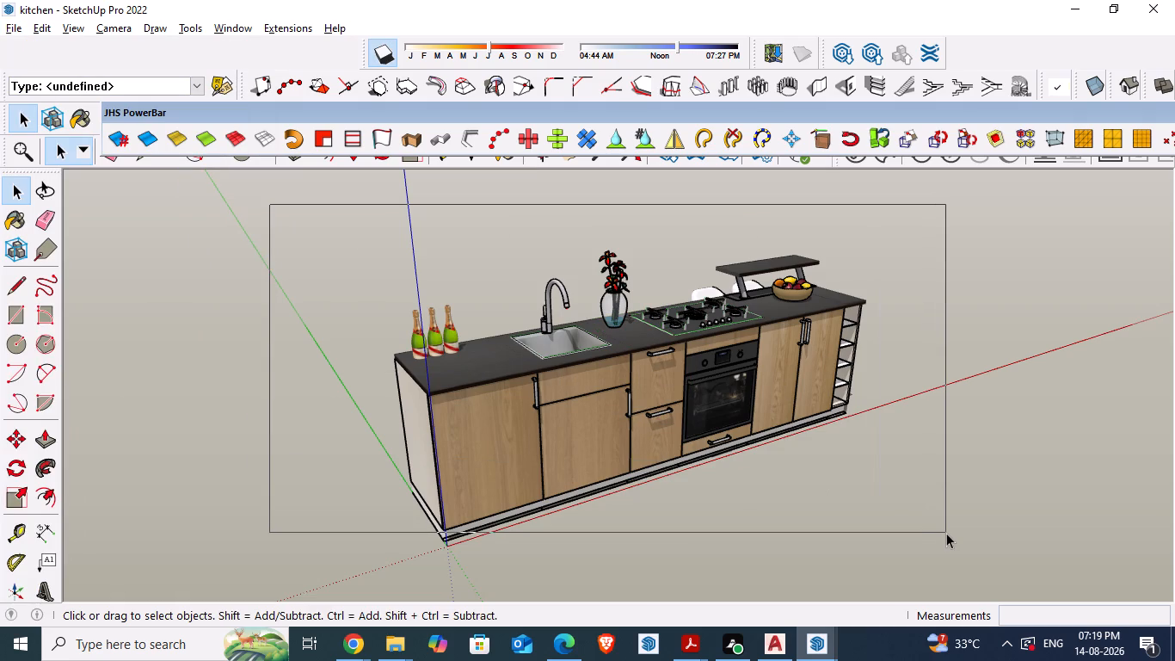
left_click_drag(946, 533, 947, 533)
left_click(792, 540)
left_click_drag(230, 152, 723, 569)
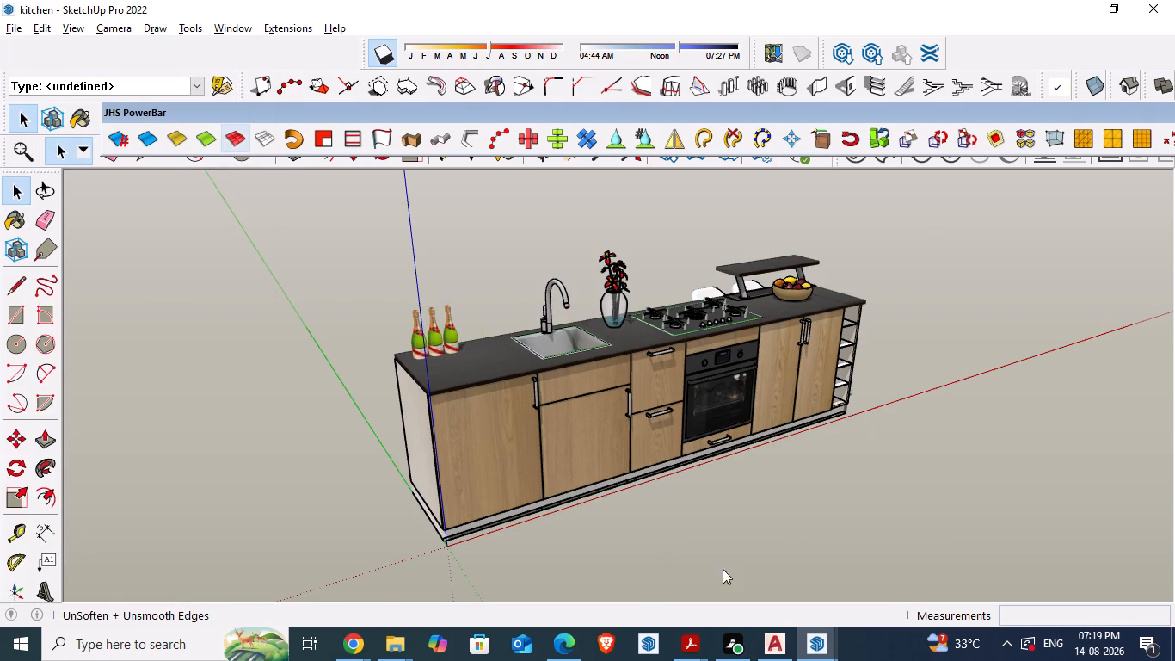
left_click_drag(723, 569, 898, 590)
scroll(525, 380, "down", 3)
left_click_drag(357, 228, 845, 538)
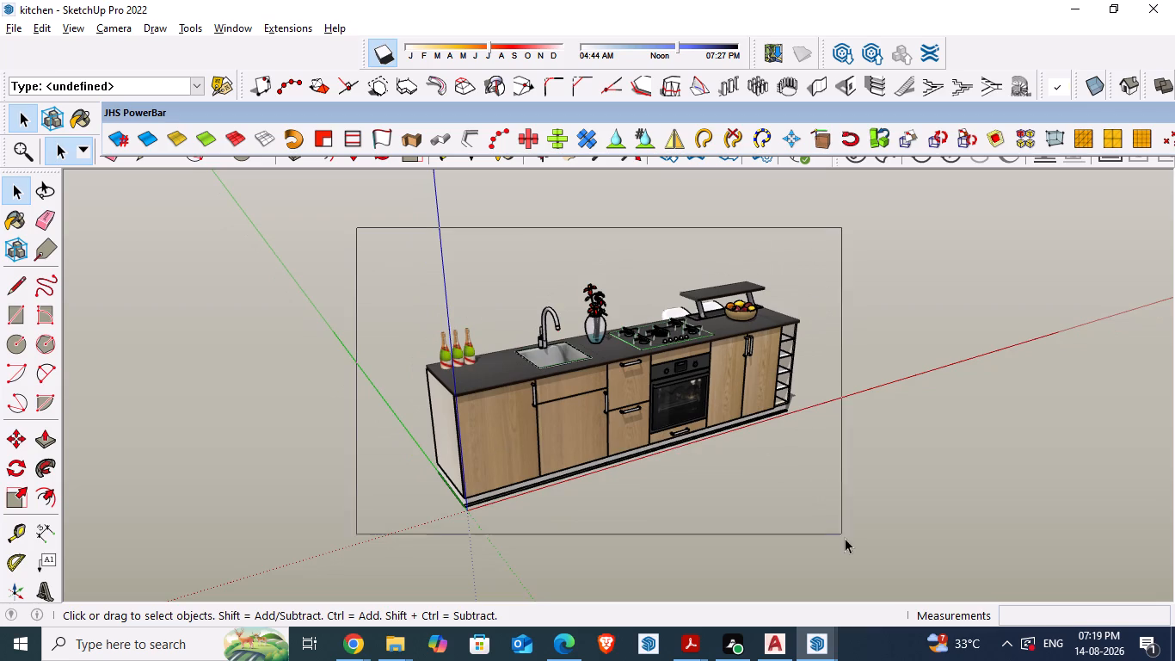
left_click_drag(845, 538, 873, 536)
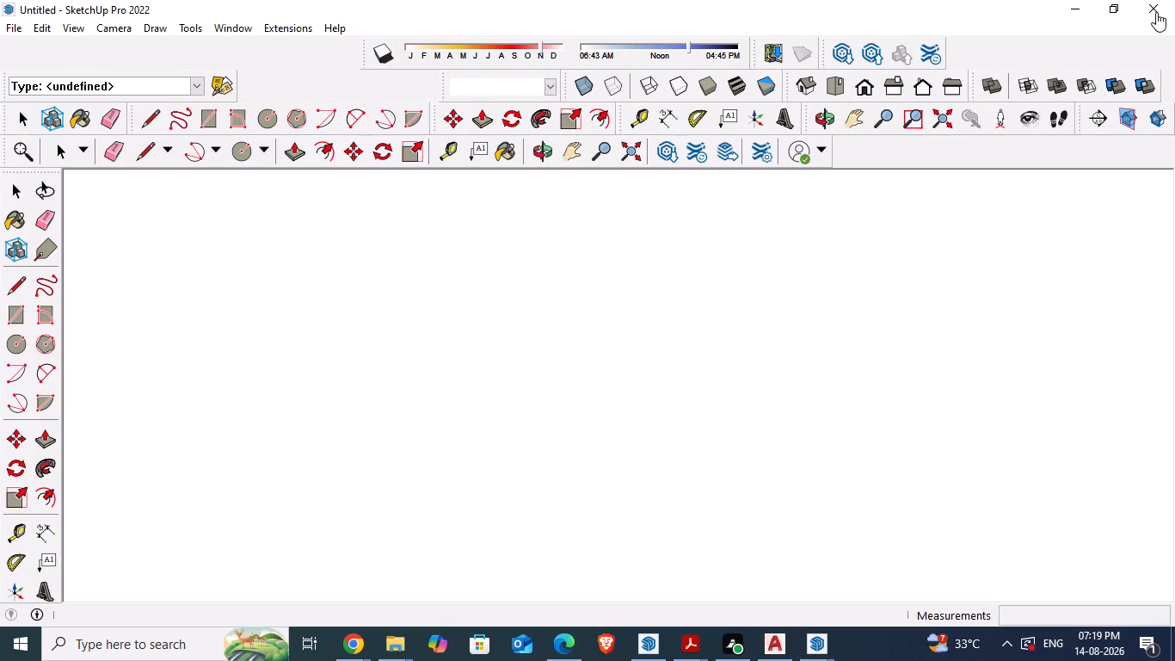
Decline opening the LibFredo6 download page in the new untitled model.
left_click(1158, 2)
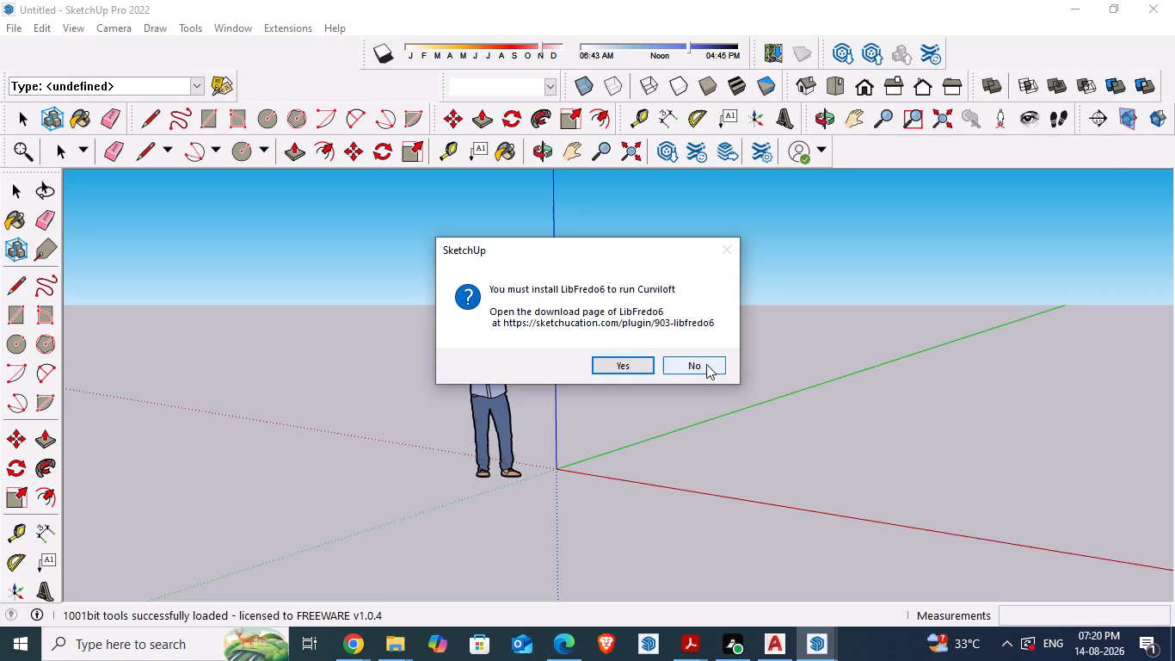
left_click(726, 248)
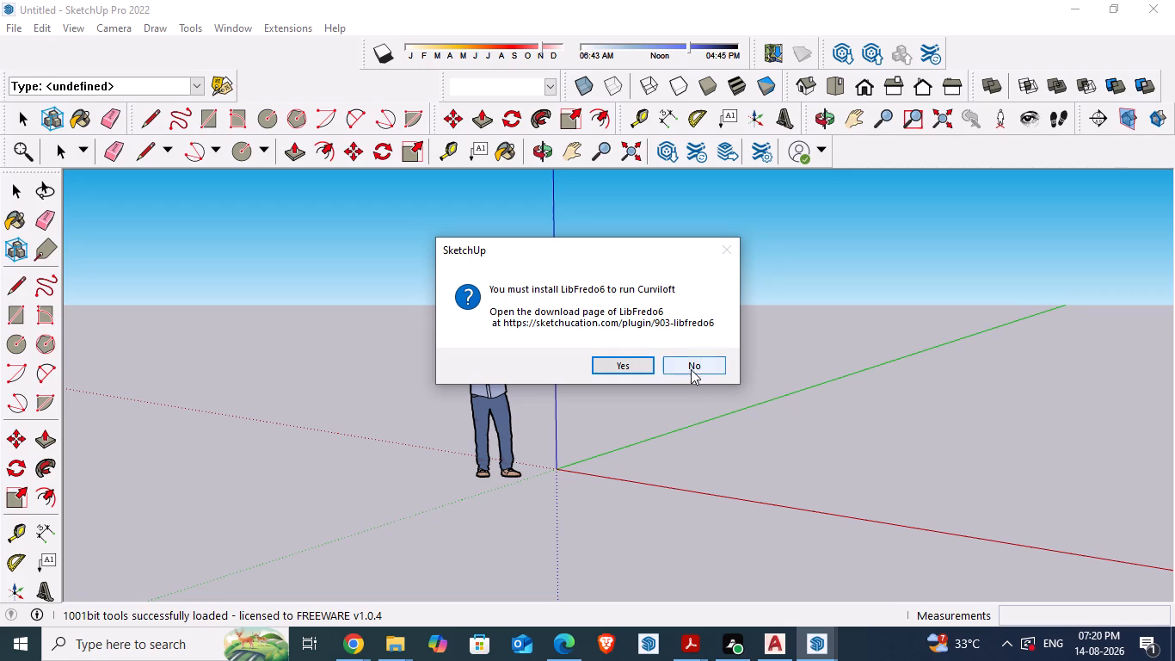
left_click(691, 369)
Switch to the kitchen model and make the entire counter with its accessories a component named kitchennnnn.
left_click(814, 644)
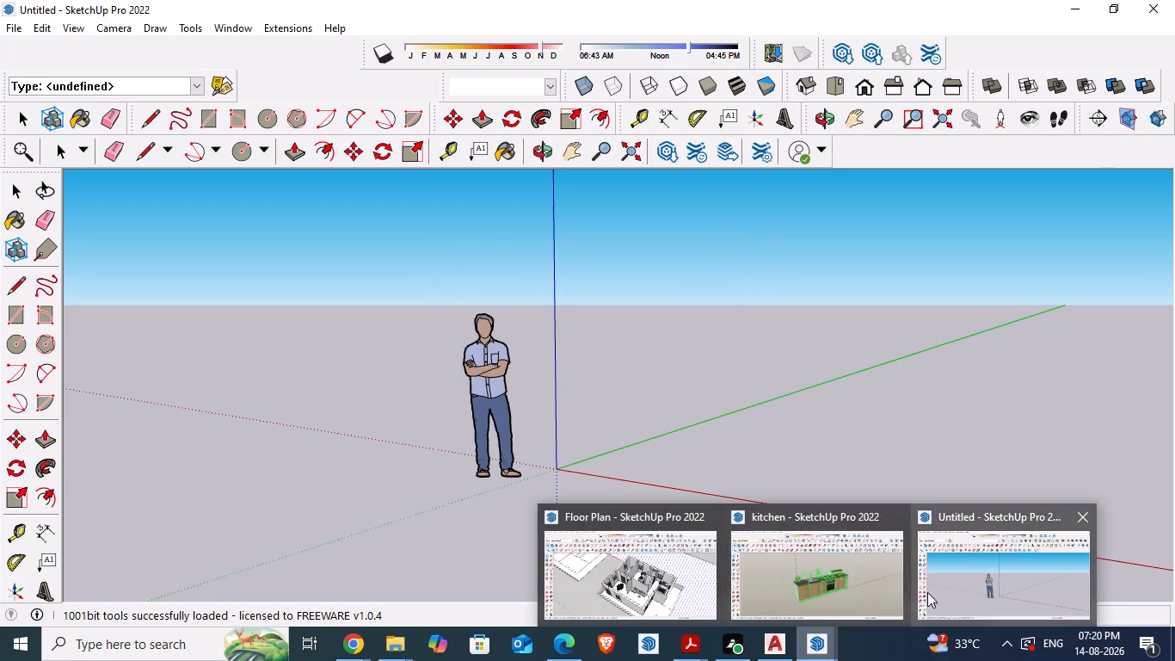
left_click(817, 578)
left_click(723, 493)
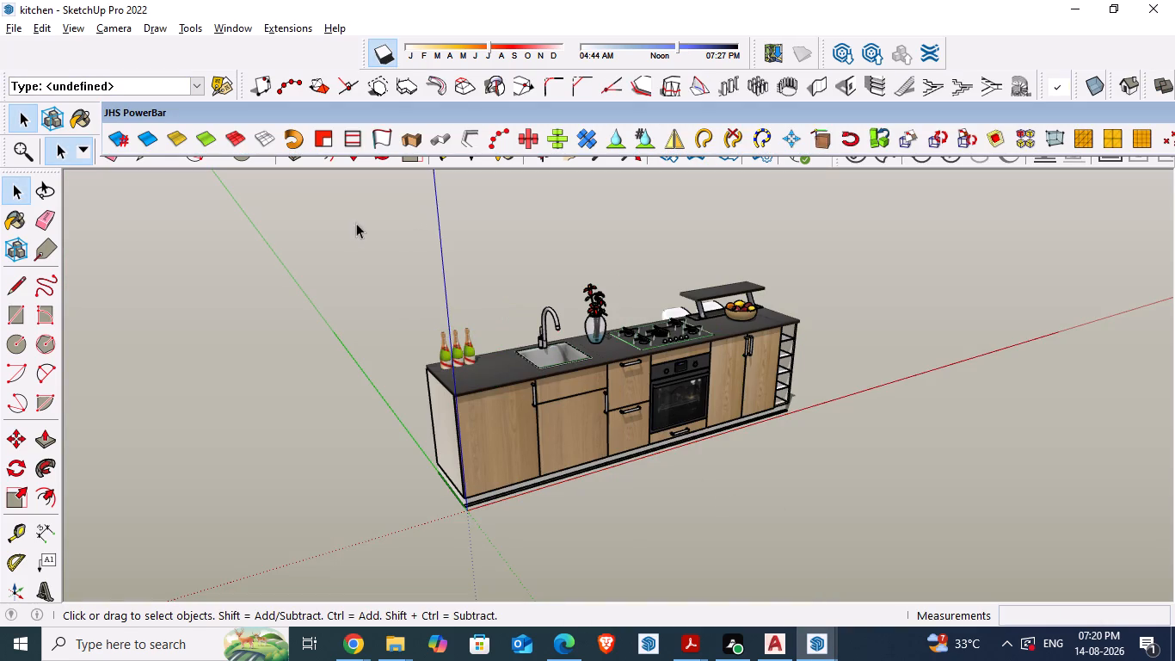
left_click_drag(356, 223, 893, 587)
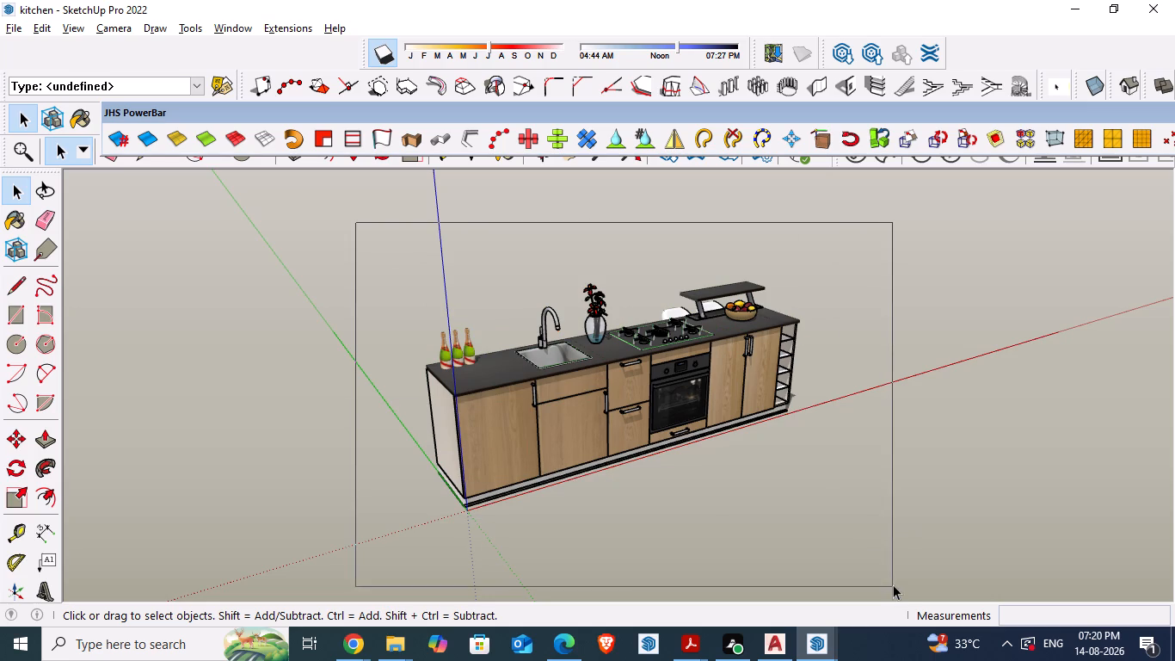
right_click(589, 355)
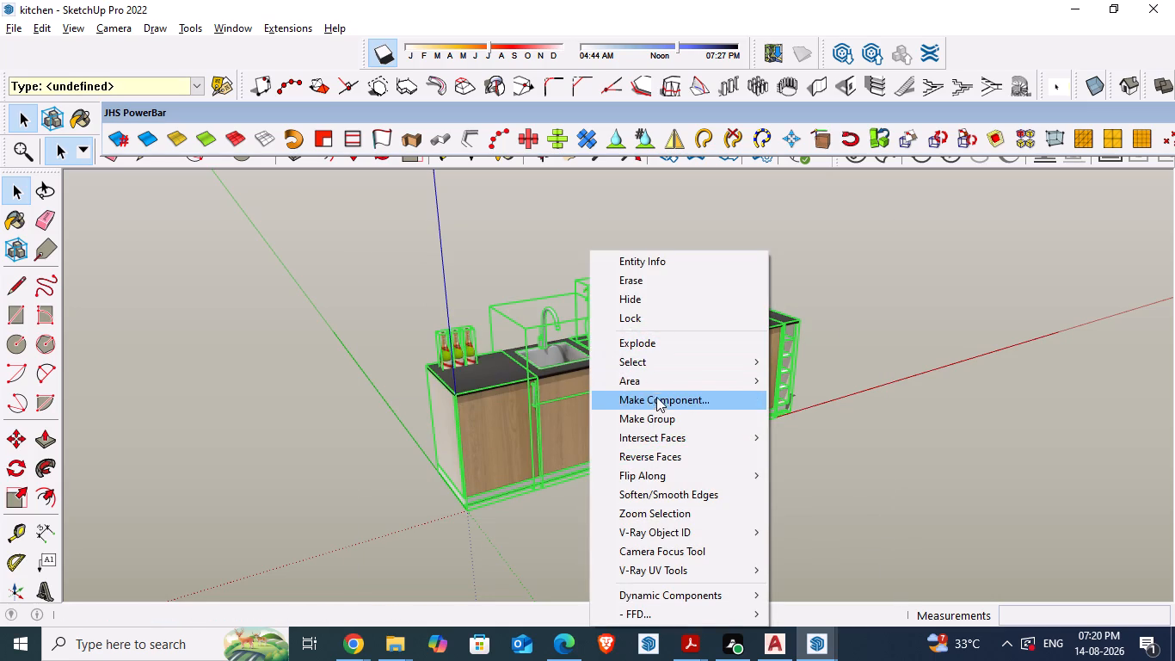
left_click(657, 398)
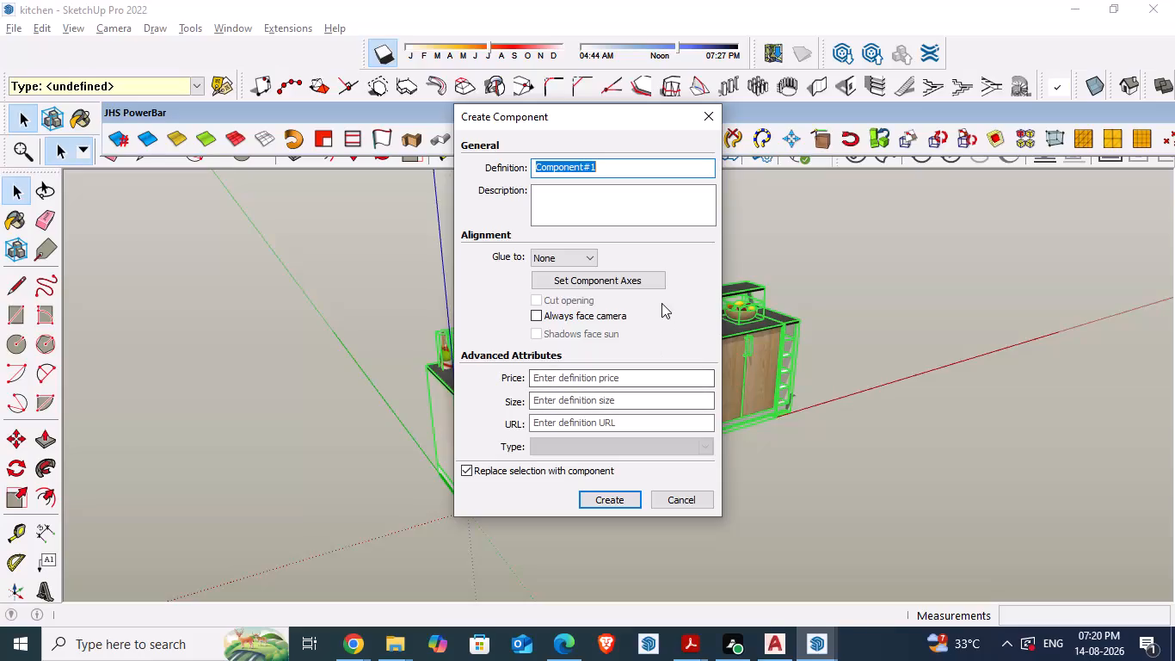
type("kitchennnnn")
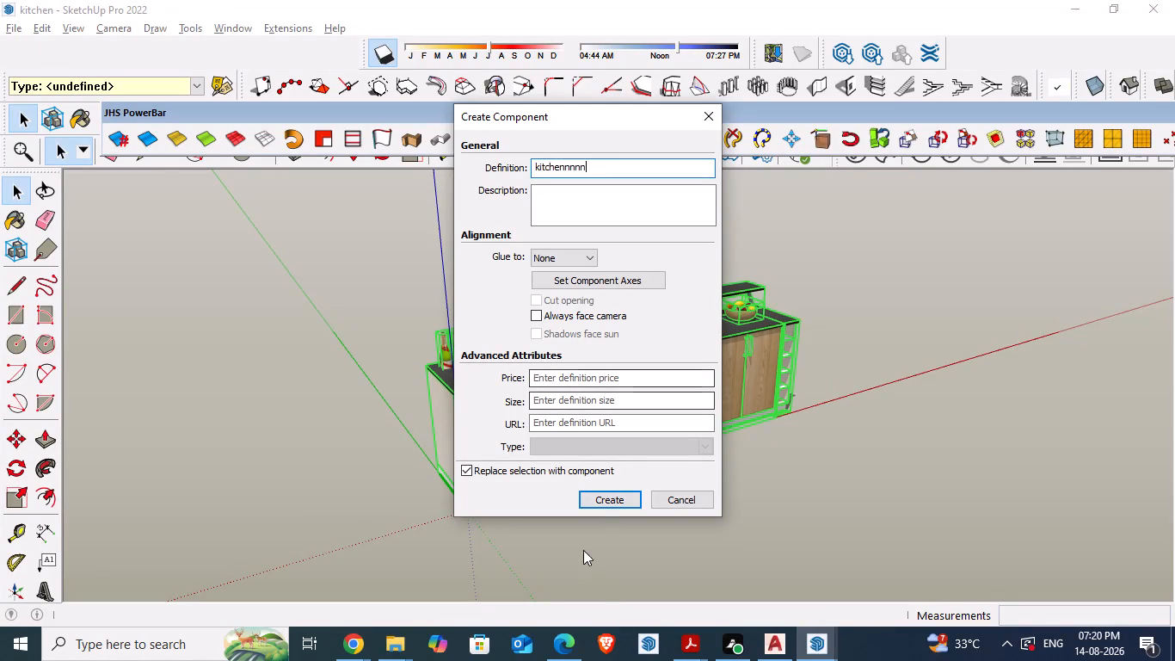
left_click(596, 496)
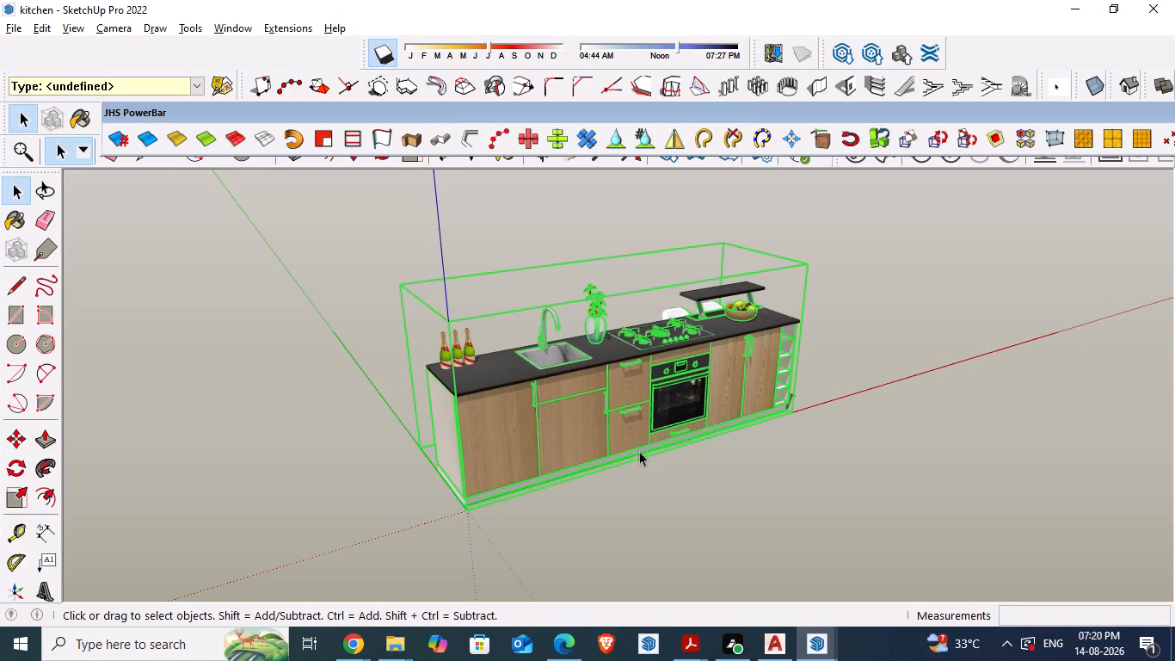
Copy the kitchen counter component and switch to the Floor Plan model.
left_click(610, 421)
key("ctrl+c")
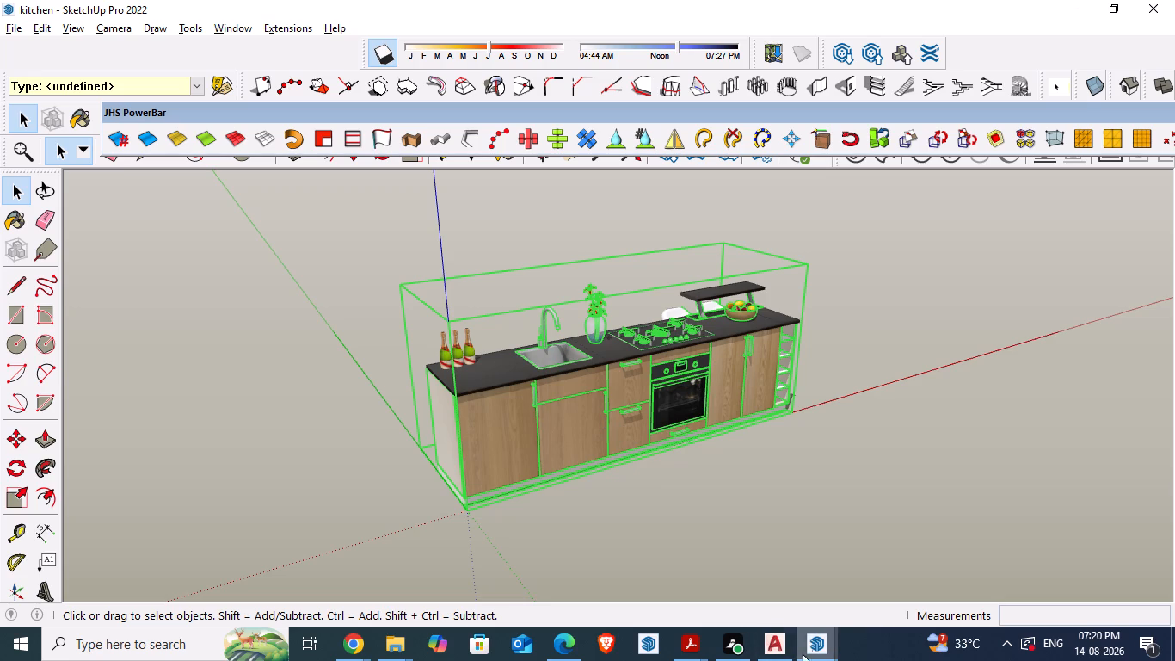
left_click(805, 648)
left_click(632, 559)
Paste the kitchen counter into the empty room beside the bedroom, along the window wall with one end by the door.
scroll(707, 374, "up", 1)
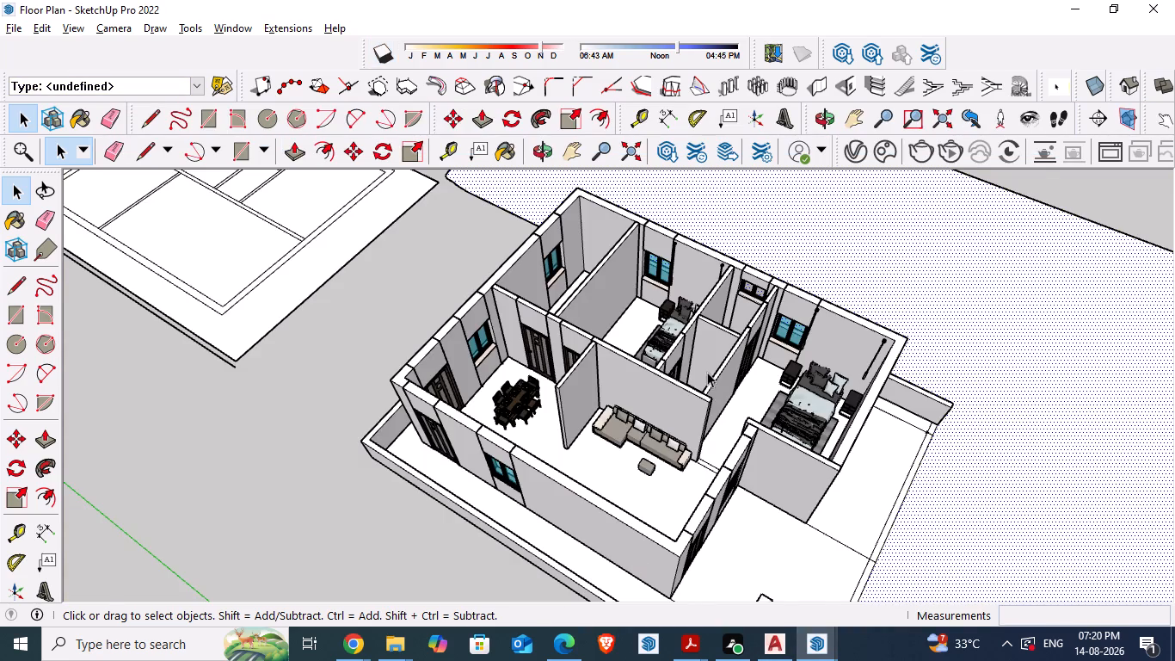
scroll(707, 372, "up", 2)
middle_click_drag(543, 343, 694, 466)
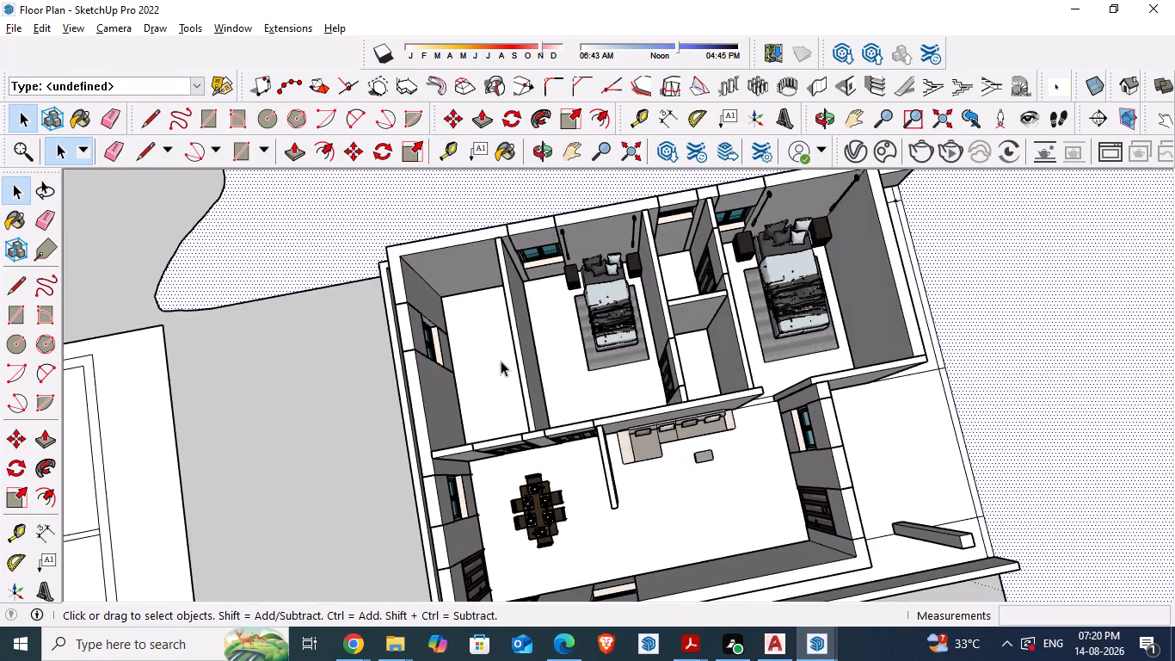
scroll(491, 357, "up", 6)
middle_click_drag(530, 483, 310, 442)
scroll(542, 375, "up", 3)
middle_click_drag(739, 497, 446, 558)
scroll(606, 473, "down", 3)
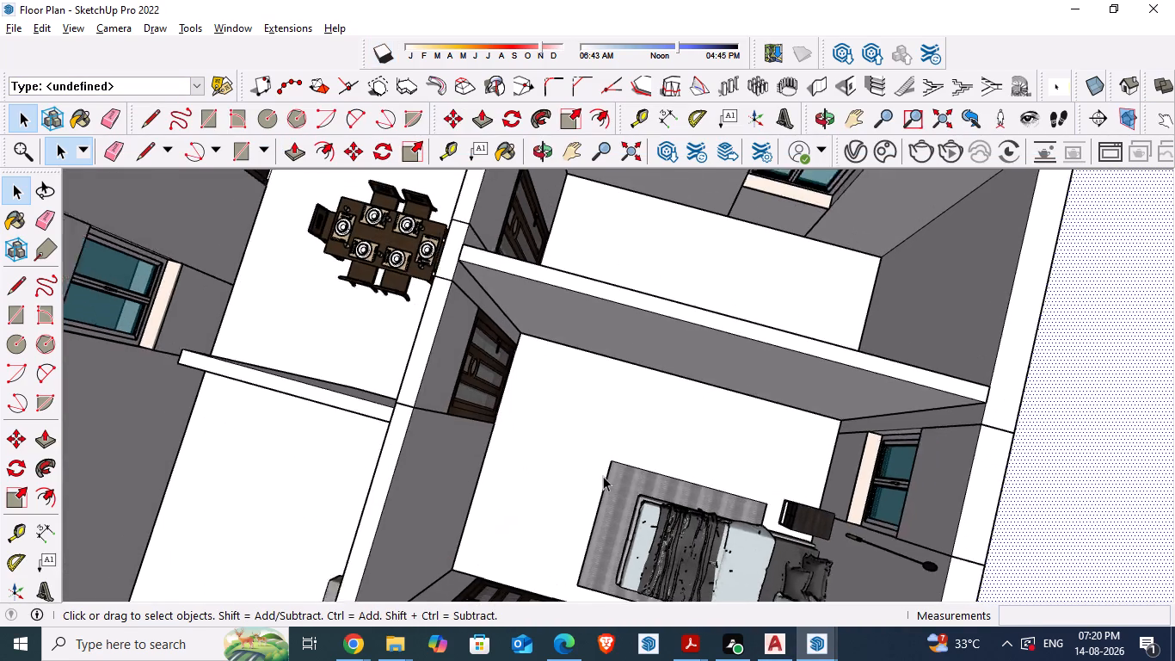
scroll(666, 312, "up", 3)
scroll(675, 361, "down", 3)
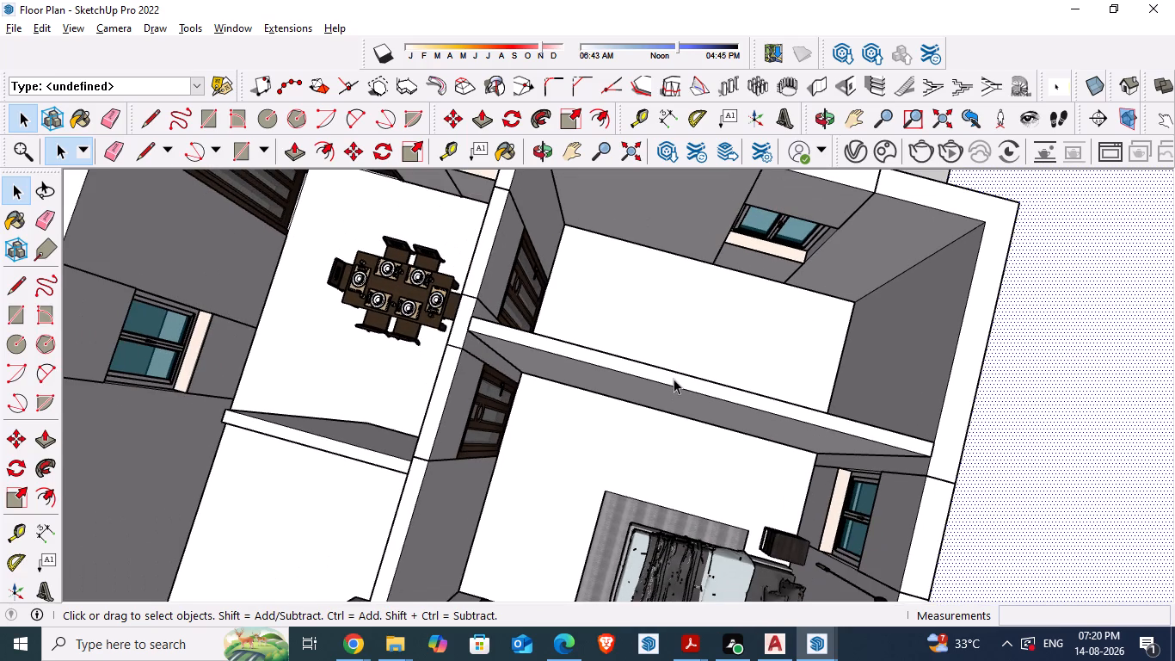
scroll(698, 361, "up", 2)
scroll(719, 382, "down", 2)
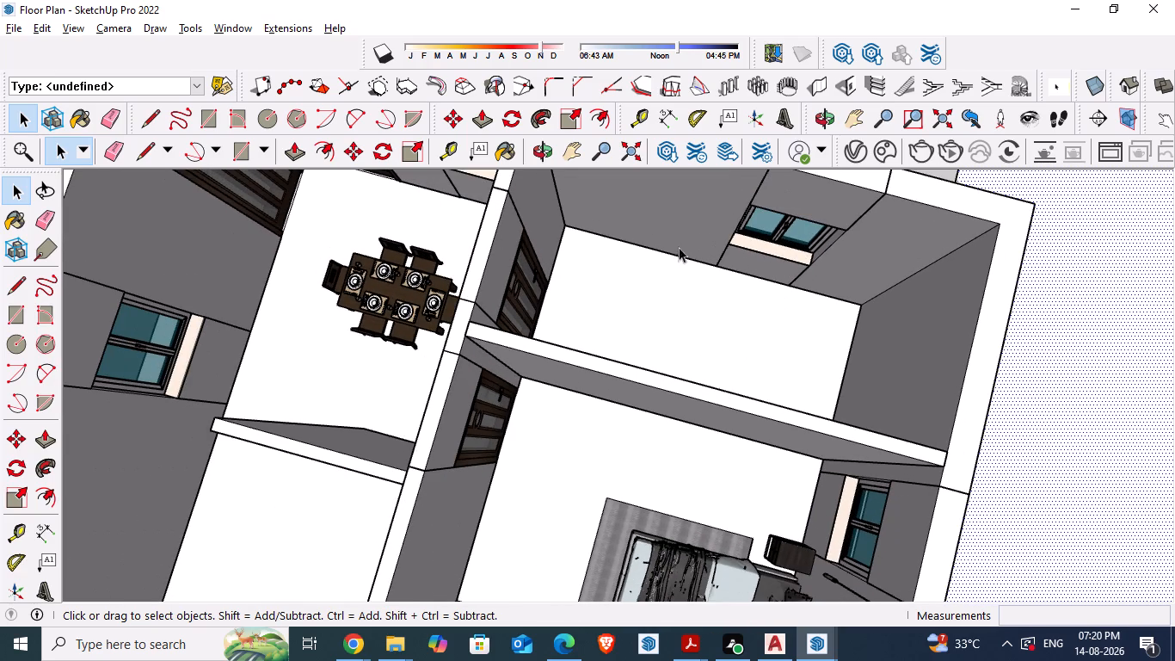
scroll(528, 342, "down", 2)
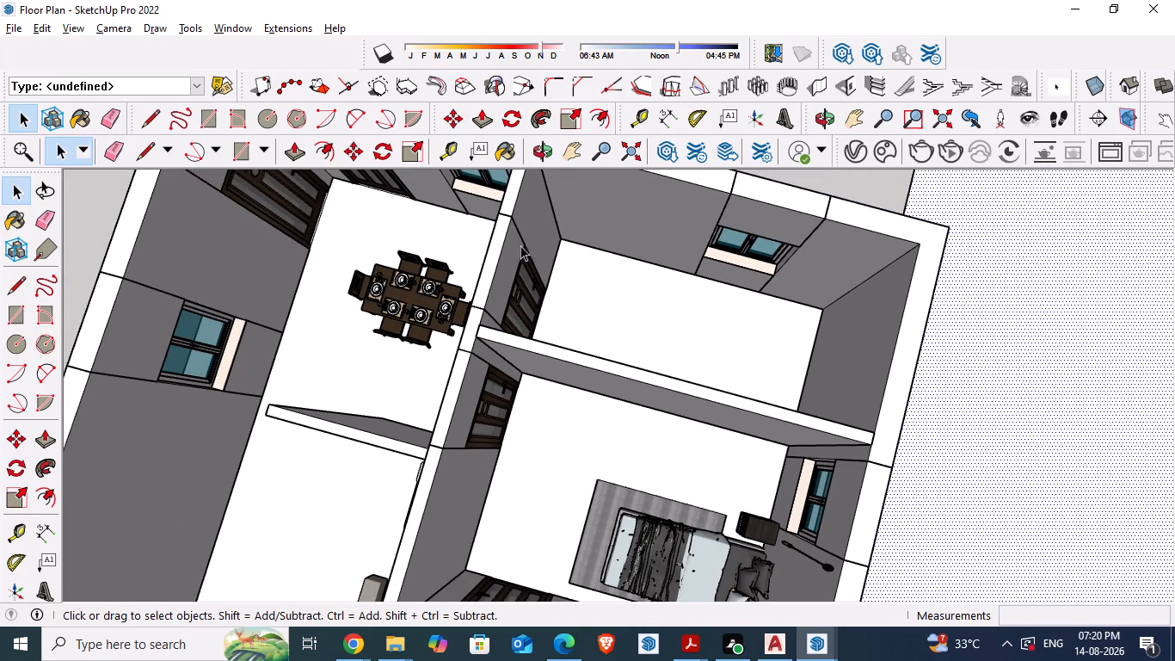
scroll(525, 319, "down", 1)
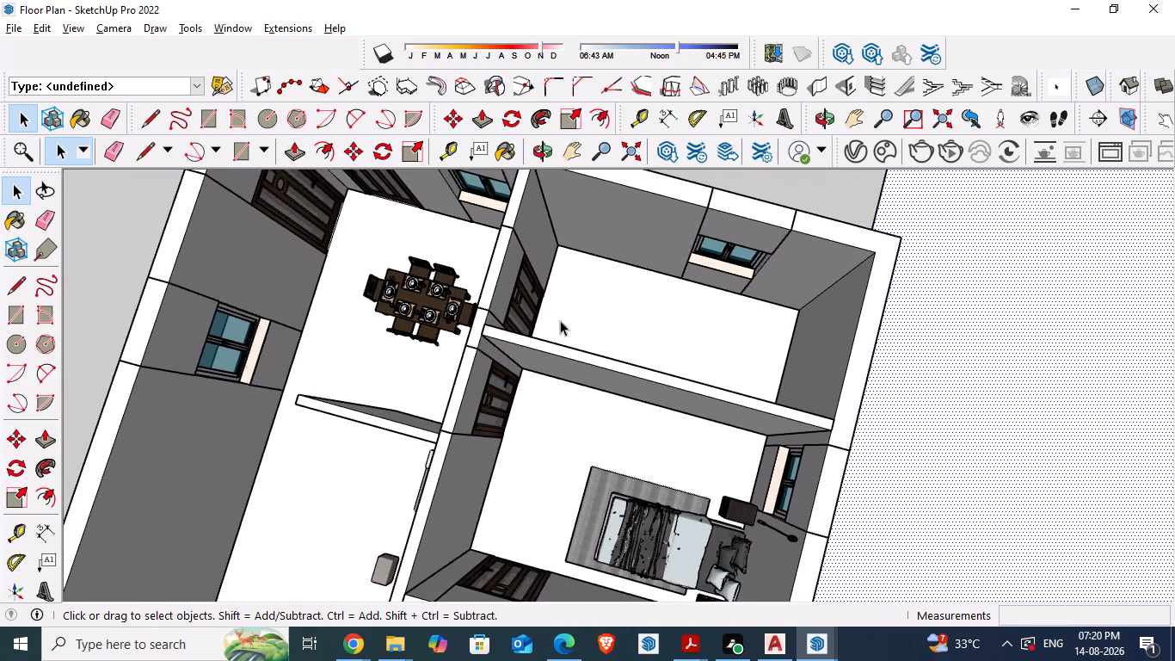
scroll(656, 343, "up", 3)
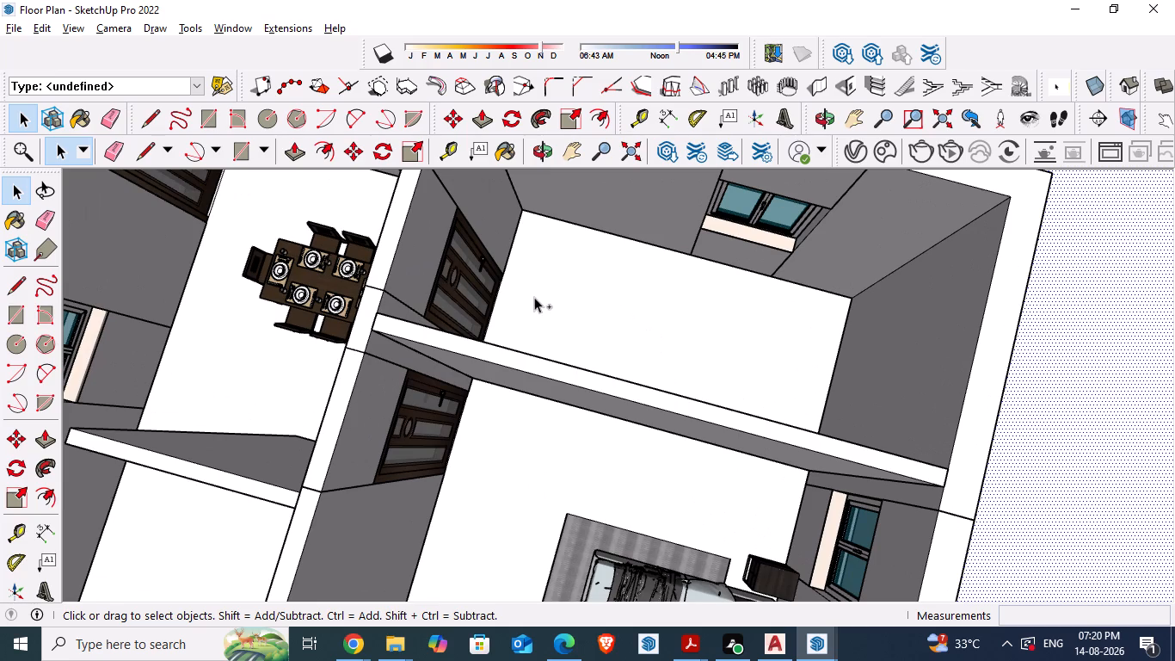
key("ctrl+v")
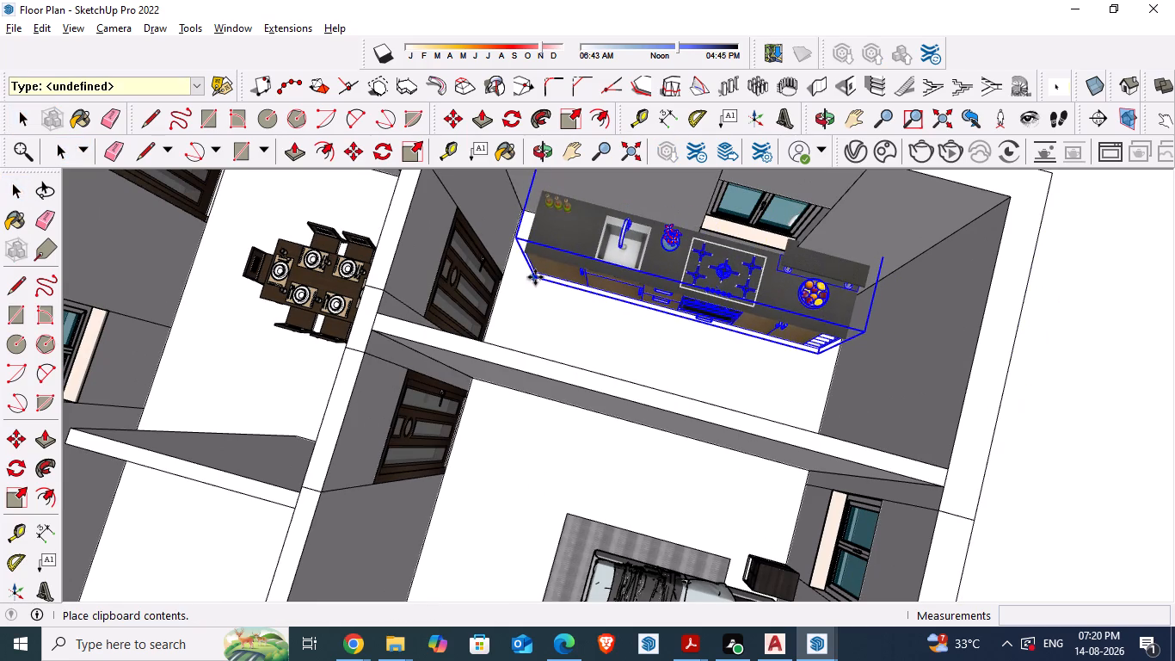
scroll(526, 301, "down", 3)
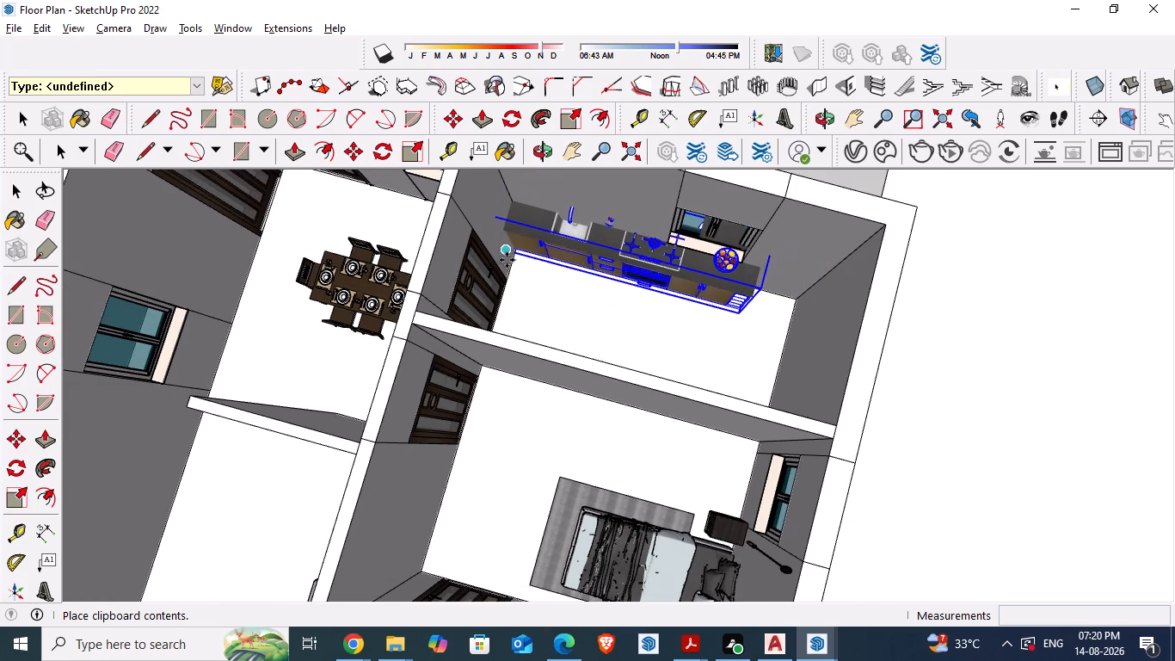
scroll(508, 266, "up", 10)
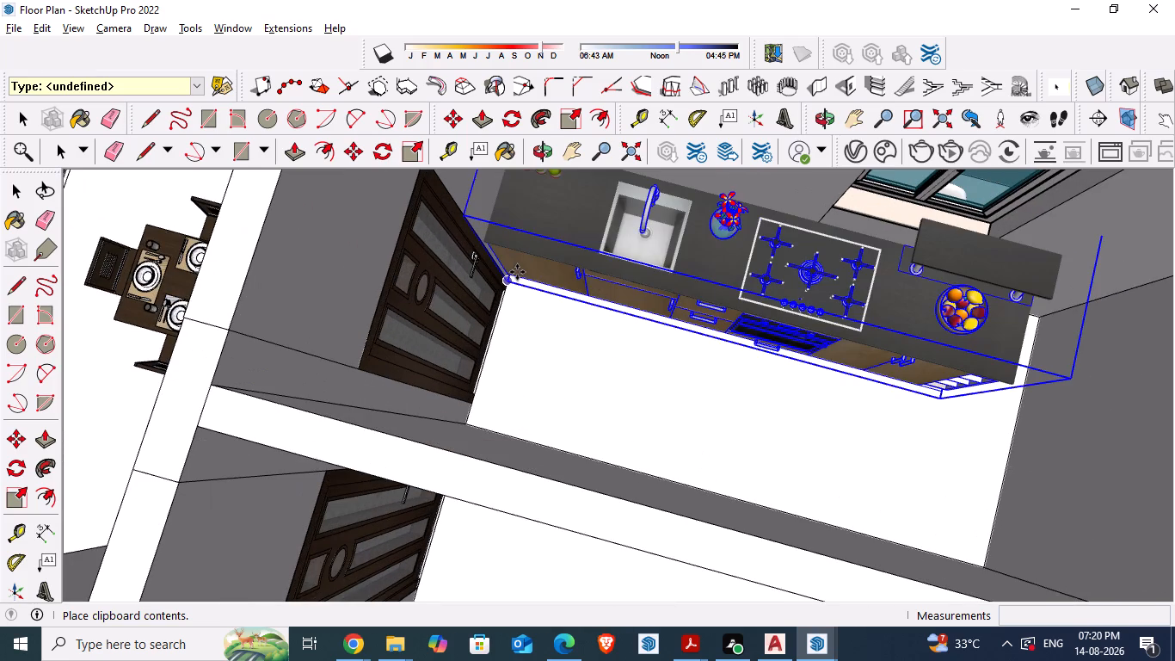
left_click(517, 272)
key("space")
Scale the counter's depth to about 0.64 along the green axis, bringing its front toward the window wall.
scroll(622, 347, "down", 2)
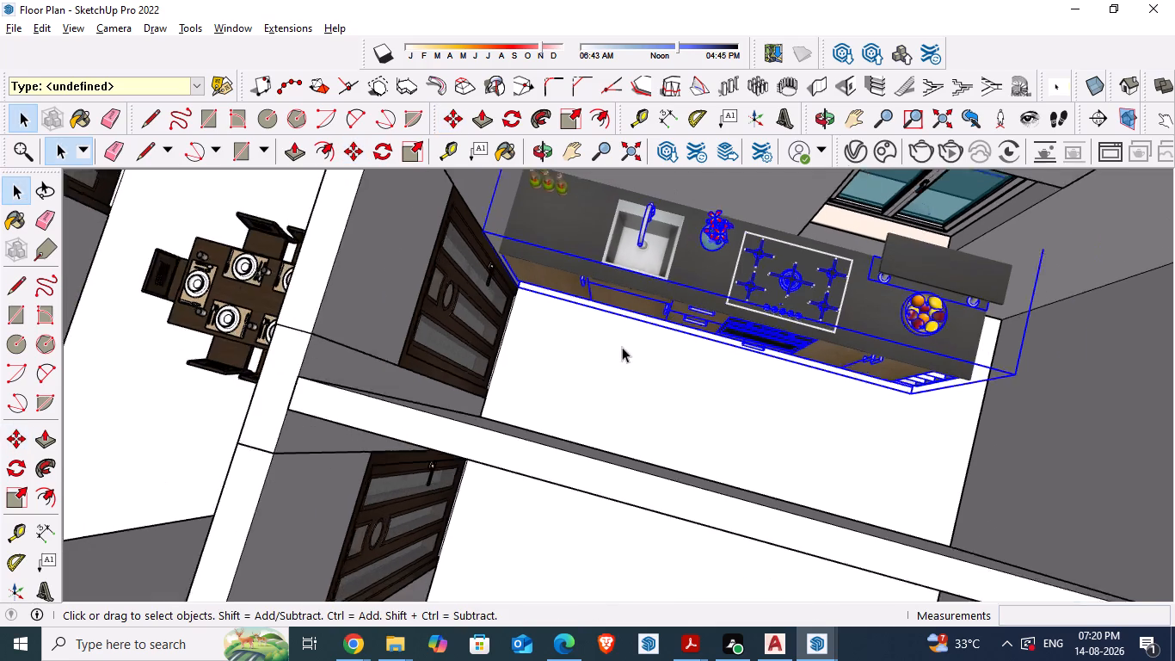
middle_click_drag(649, 360, 462, 302)
scroll(643, 288, "down", 3)
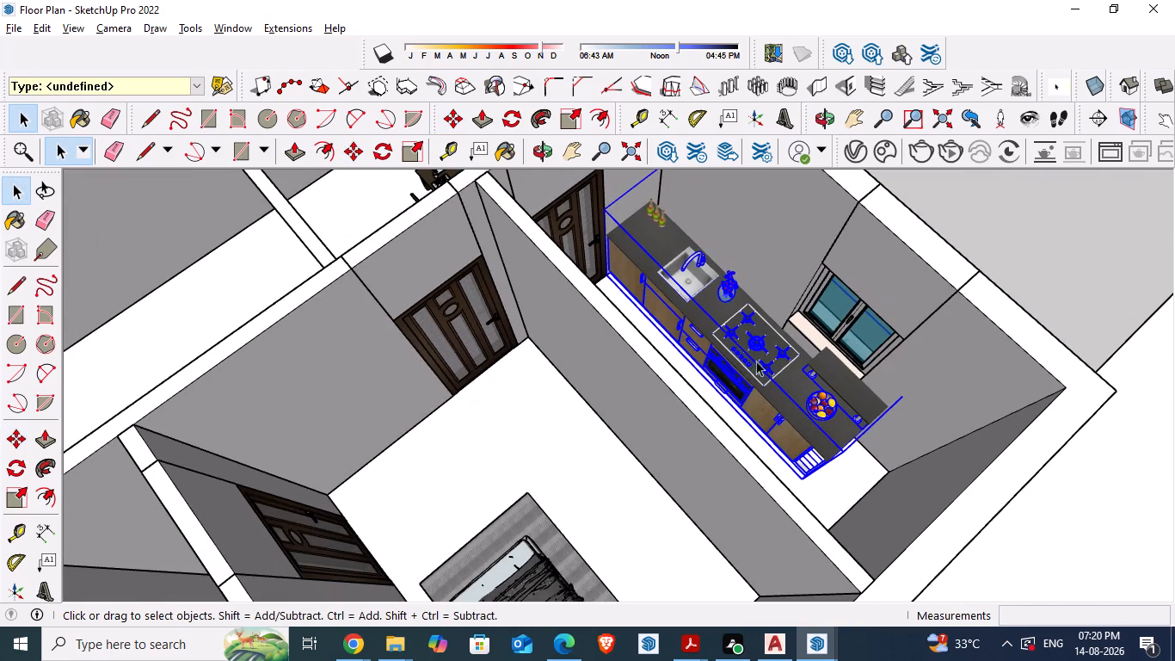
middle_click_drag(759, 367, 573, 335)
left_click(752, 373)
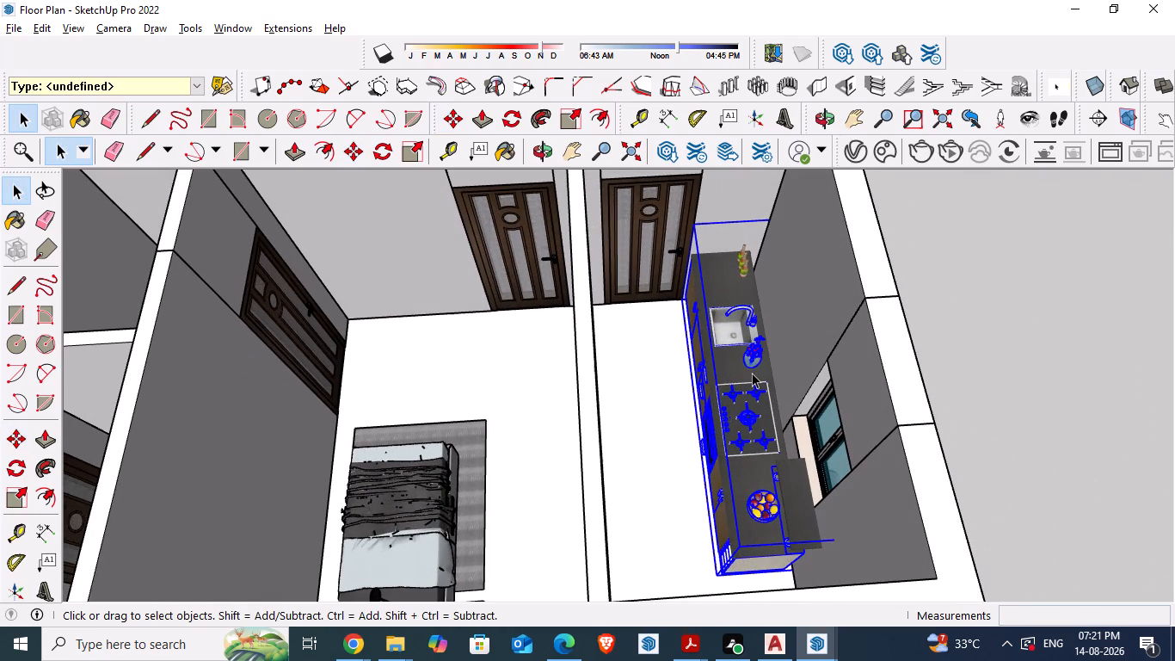
key("s")
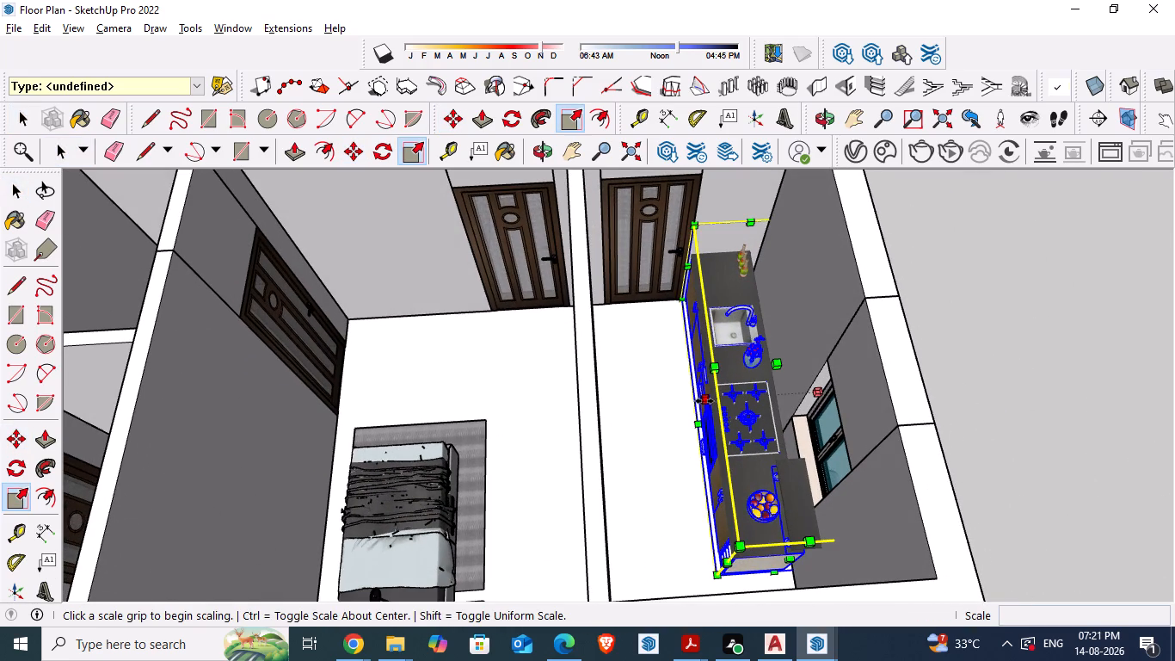
left_click_drag(704, 401, 747, 404)
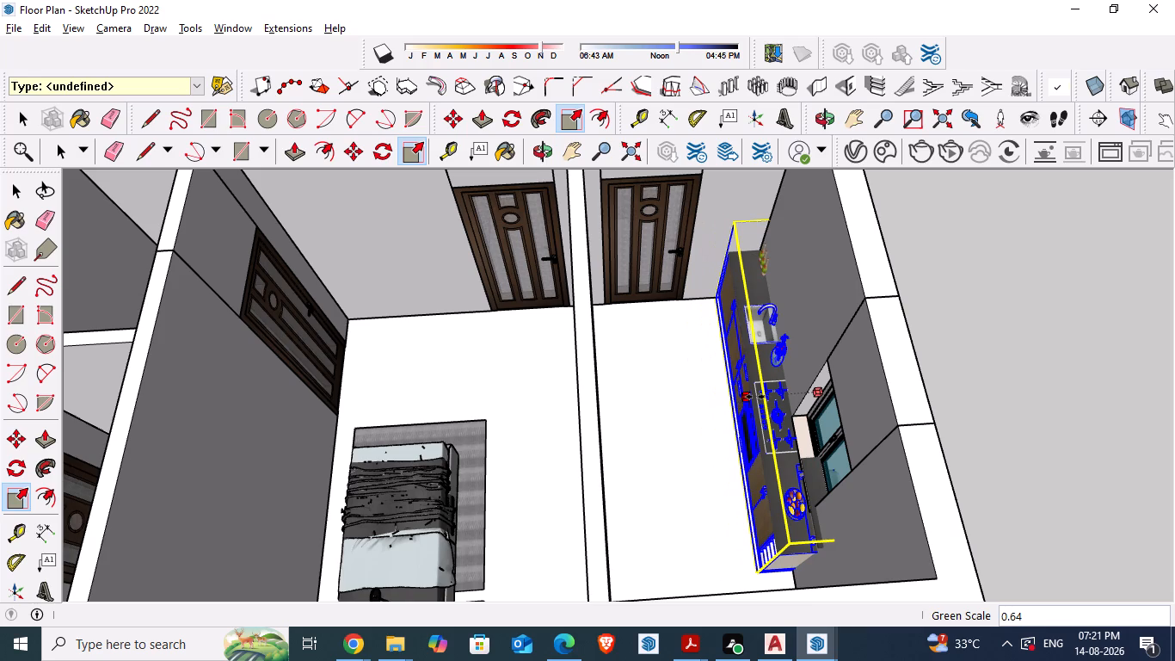
Move the counter about 1' 1" away from the window wall toward the door, keeping it along the end wall's floor edge.
key("m")
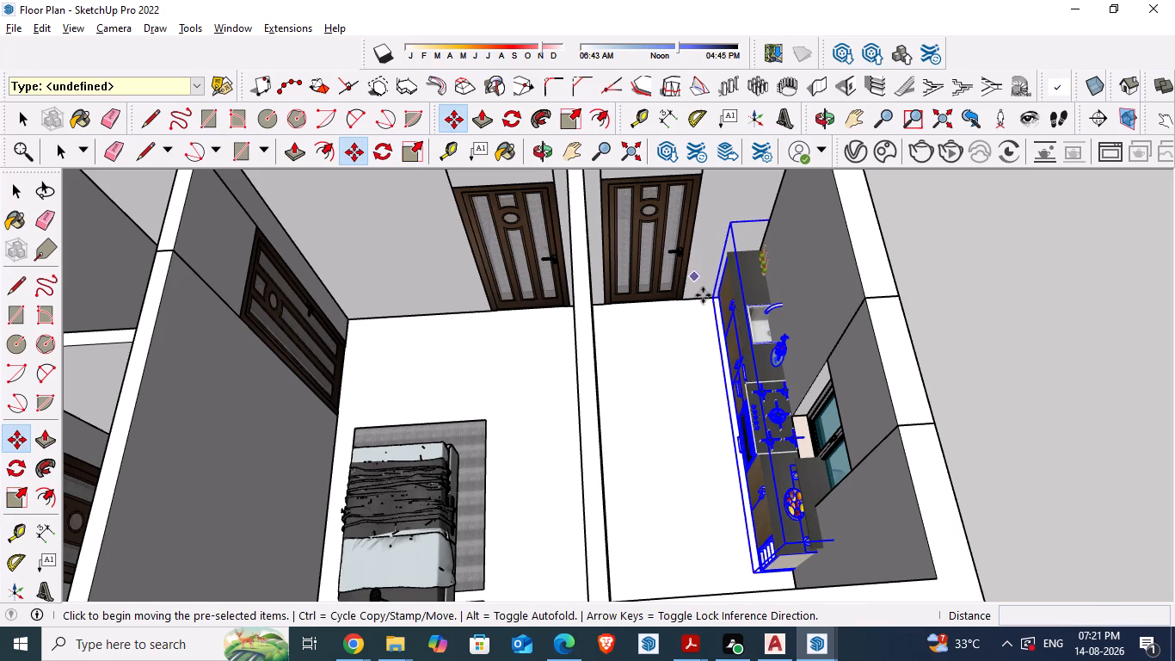
scroll(698, 295, "up", 8)
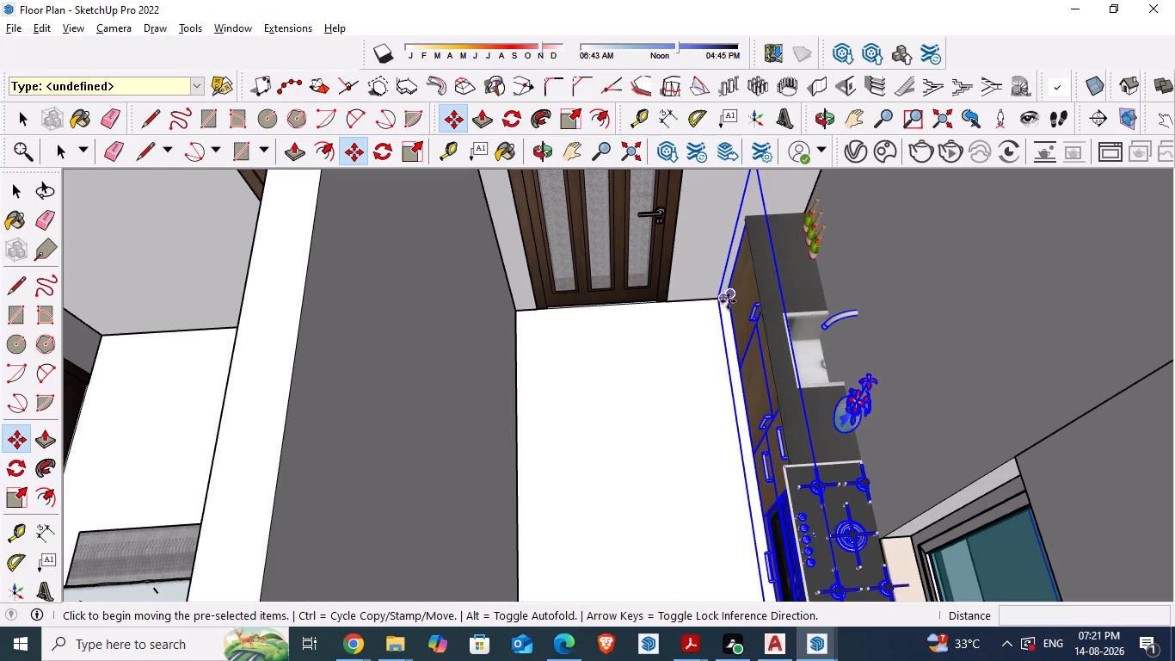
scroll(730, 300, "up", 8)
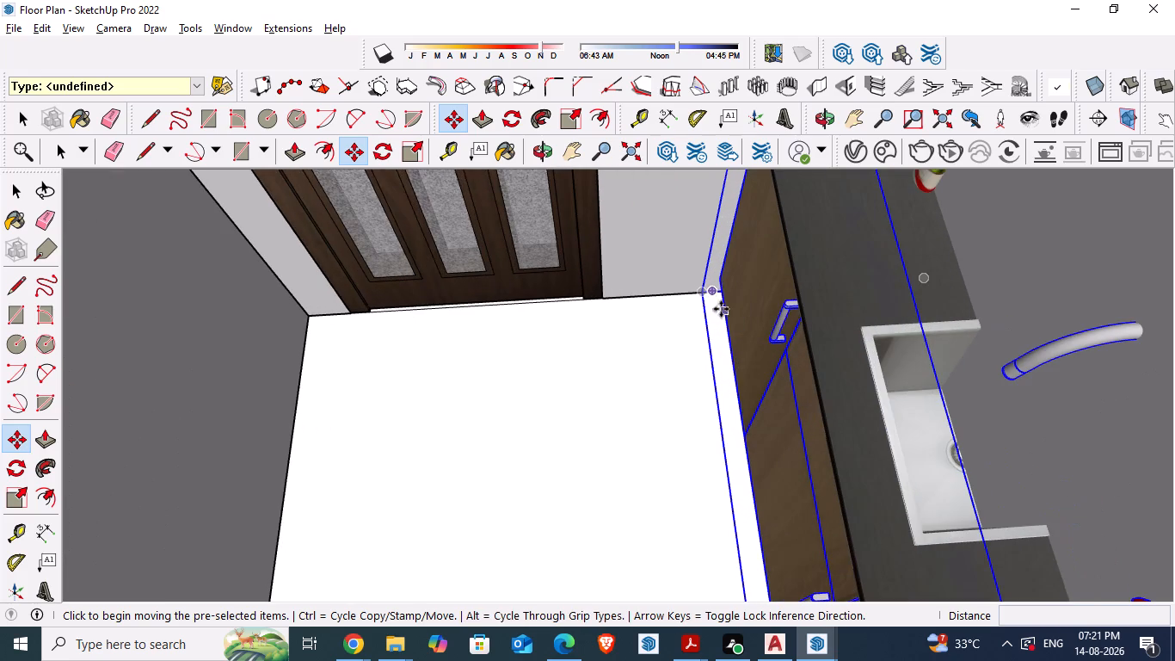
left_click(719, 285)
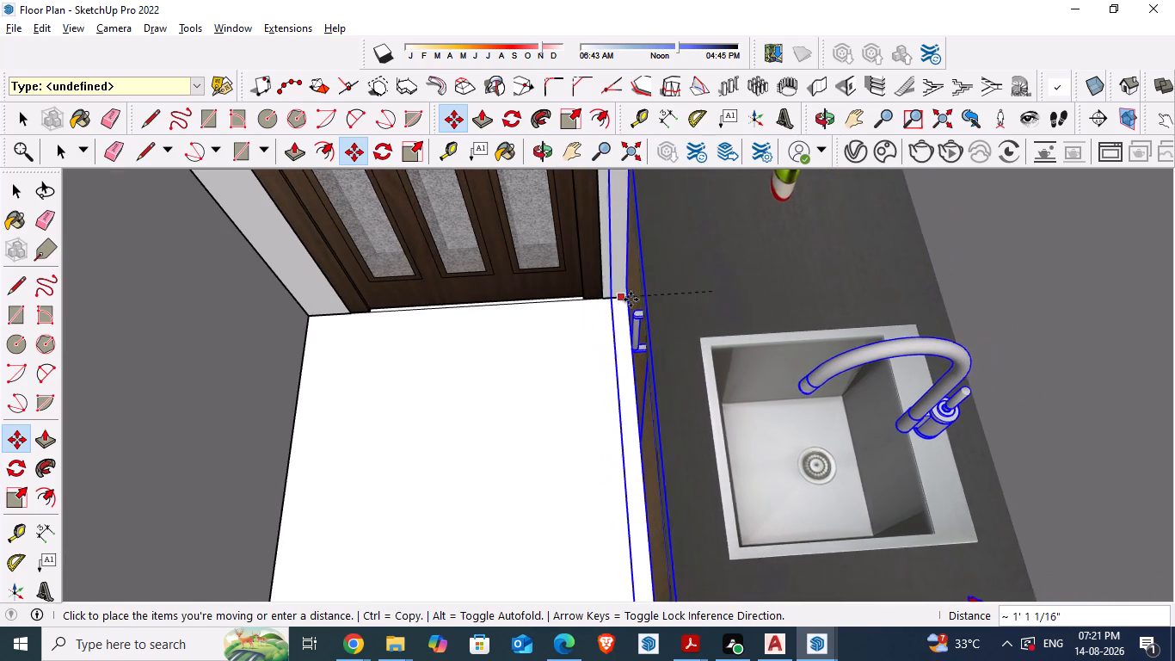
left_click(636, 300)
Hide the house walls component to expose the kitchen counter and the window behind it.
scroll(581, 312, "down", 9)
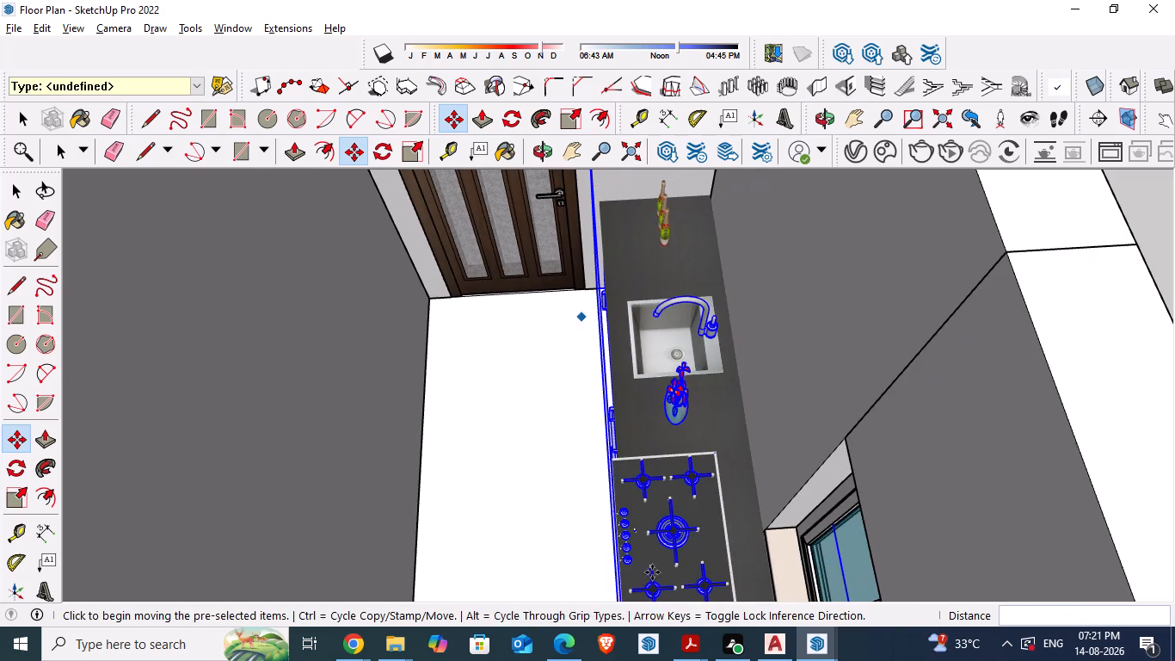
middle_click_drag(614, 468, 468, 432)
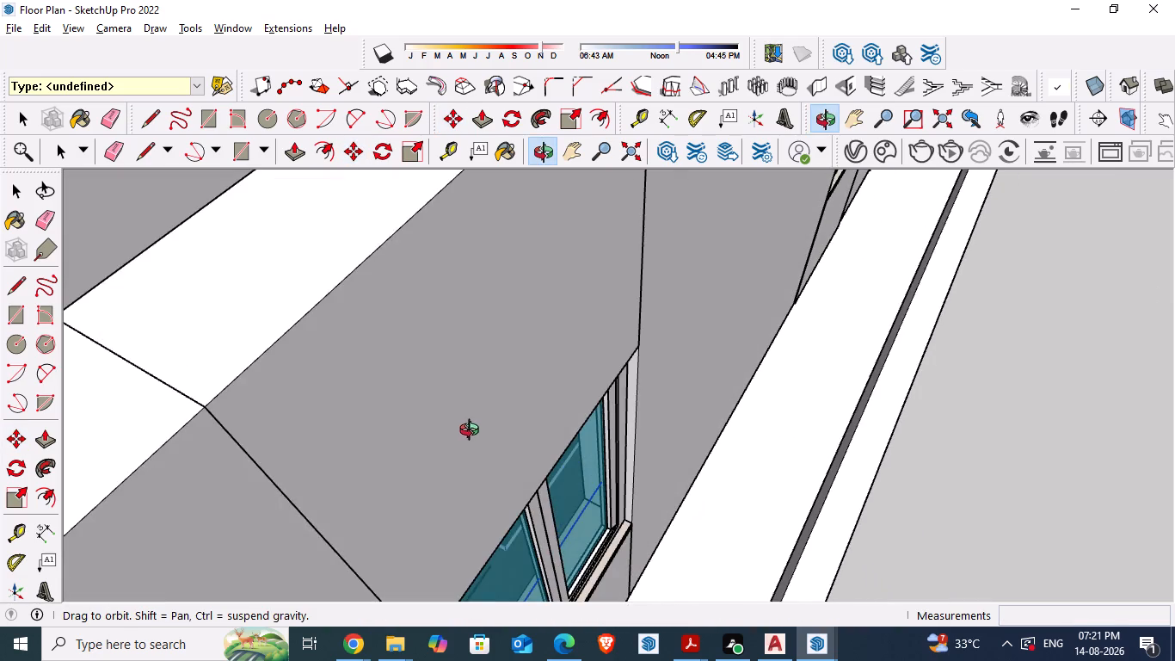
scroll(648, 343, "down", 12)
middle_click_drag(461, 418, 684, 434)
middle_click_drag(755, 466, 696, 392)
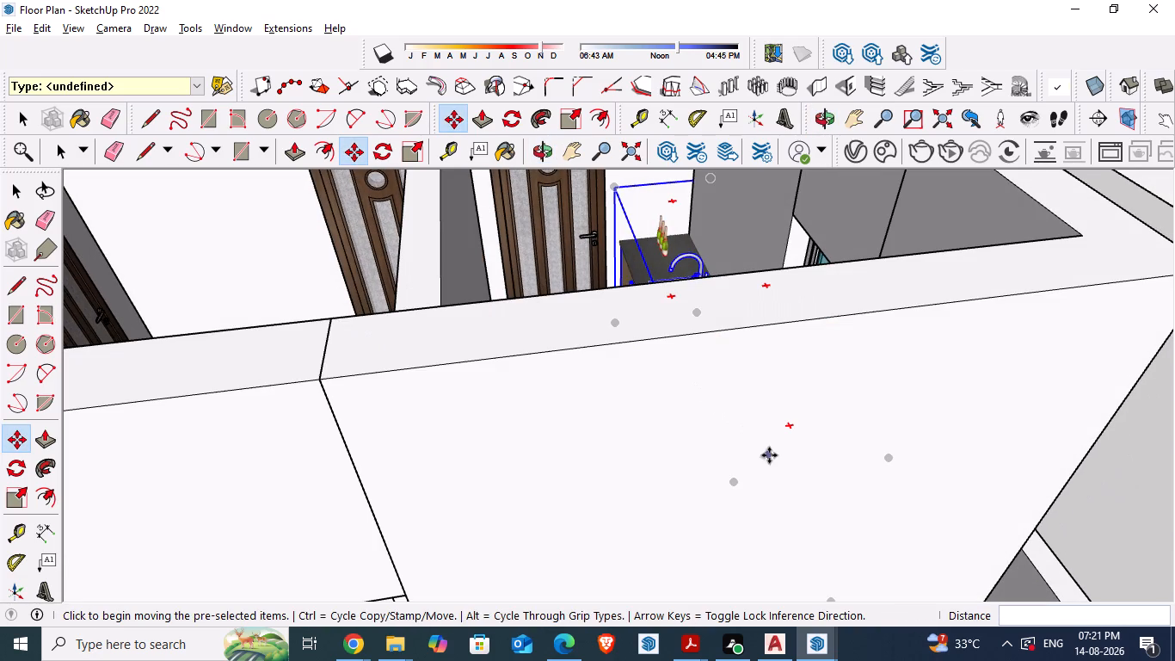
key("space")
left_click(758, 445)
right_click(758, 443)
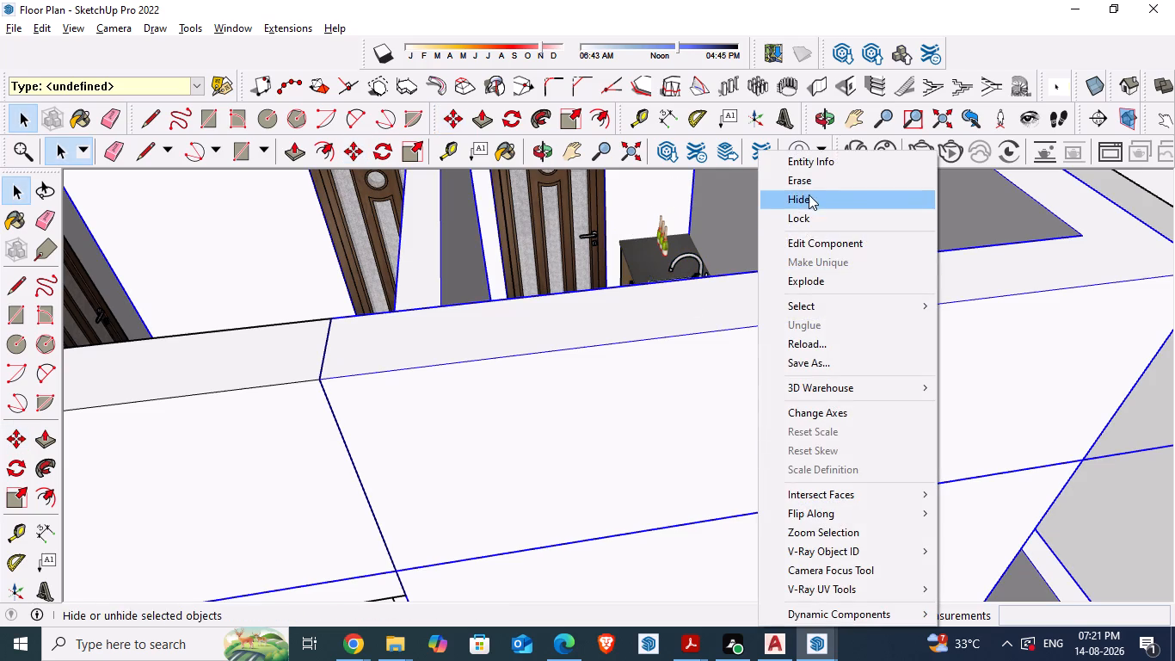
left_click(808, 194)
scroll(852, 422, "up", 5)
scroll(762, 427, "down", 4)
middle_click_drag(839, 571, 738, 519)
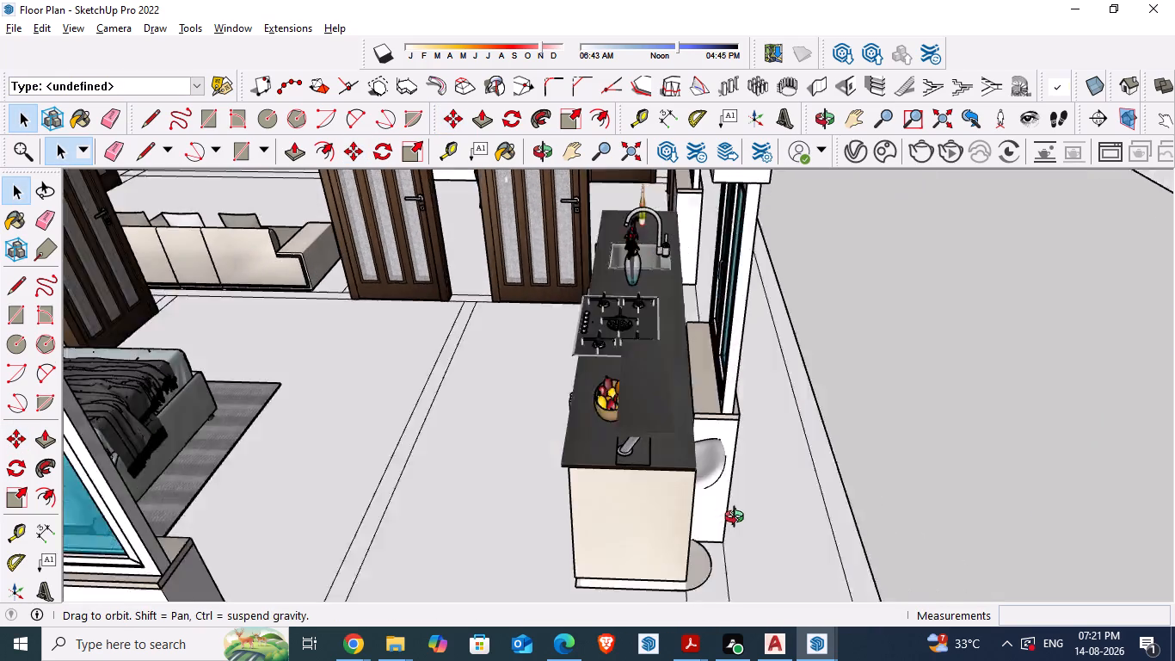
Examine the kitchen counter's free end, the bar stools behind it and its clearance to the window wall.
middle_click_drag(738, 519, 733, 516)
scroll(592, 461, "up", 6)
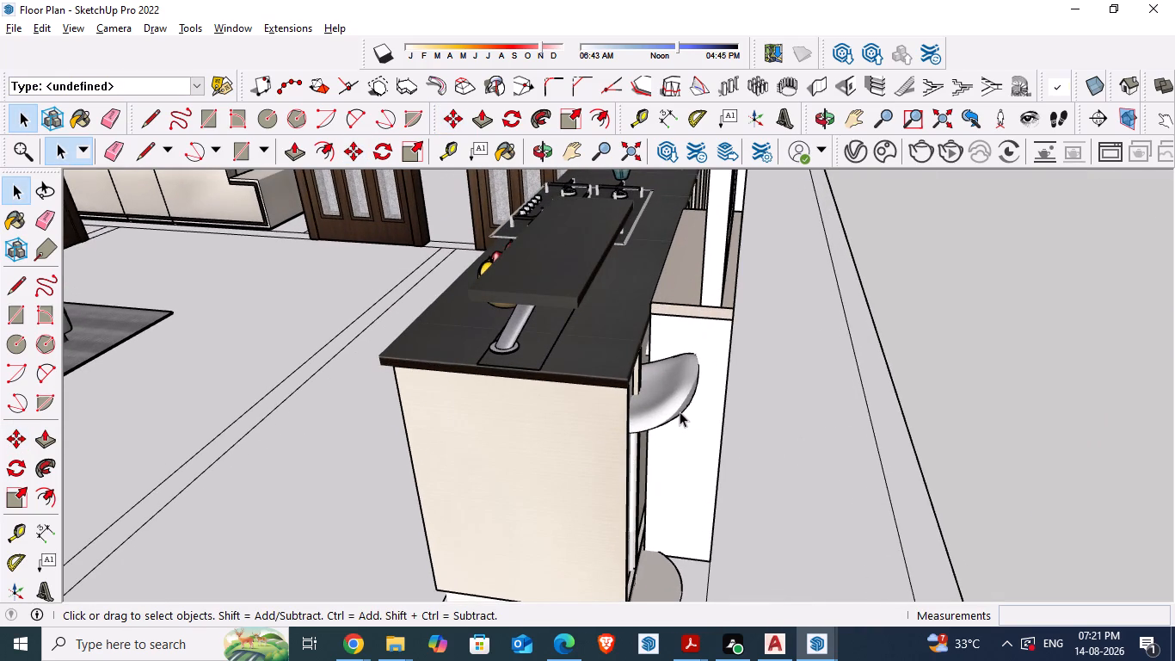
scroll(680, 411, "down", 5)
middle_click_drag(582, 435, 620, 503)
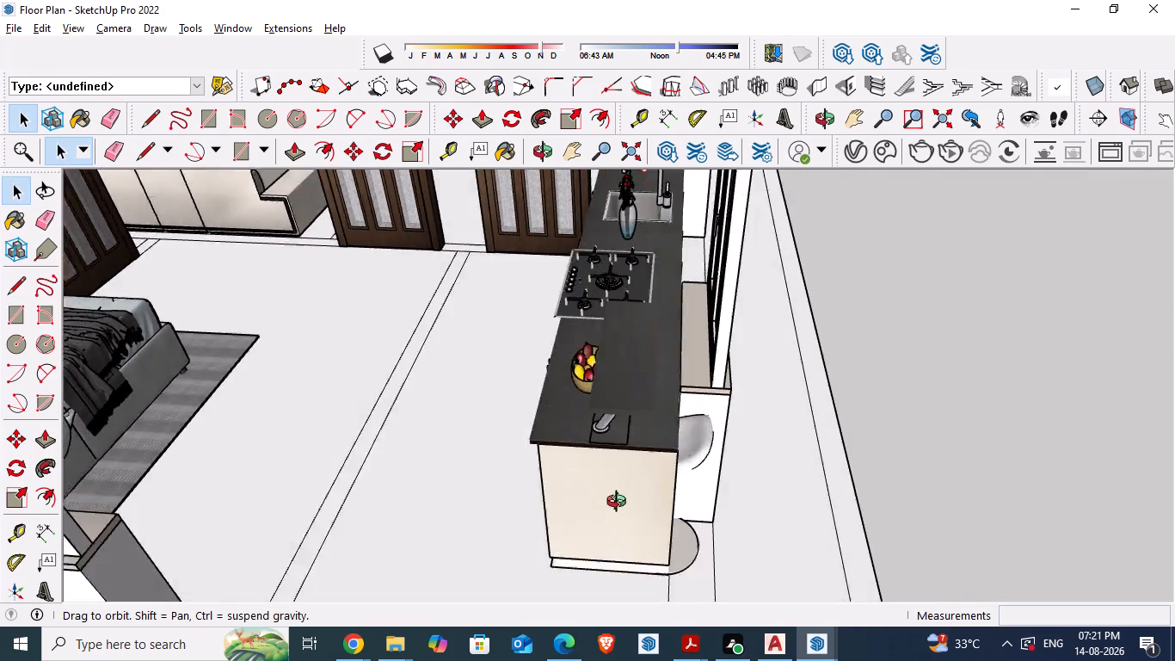
middle_click_drag(620, 503, 698, 576)
scroll(666, 477, "down", 4)
middle_click_drag(661, 485, 715, 513)
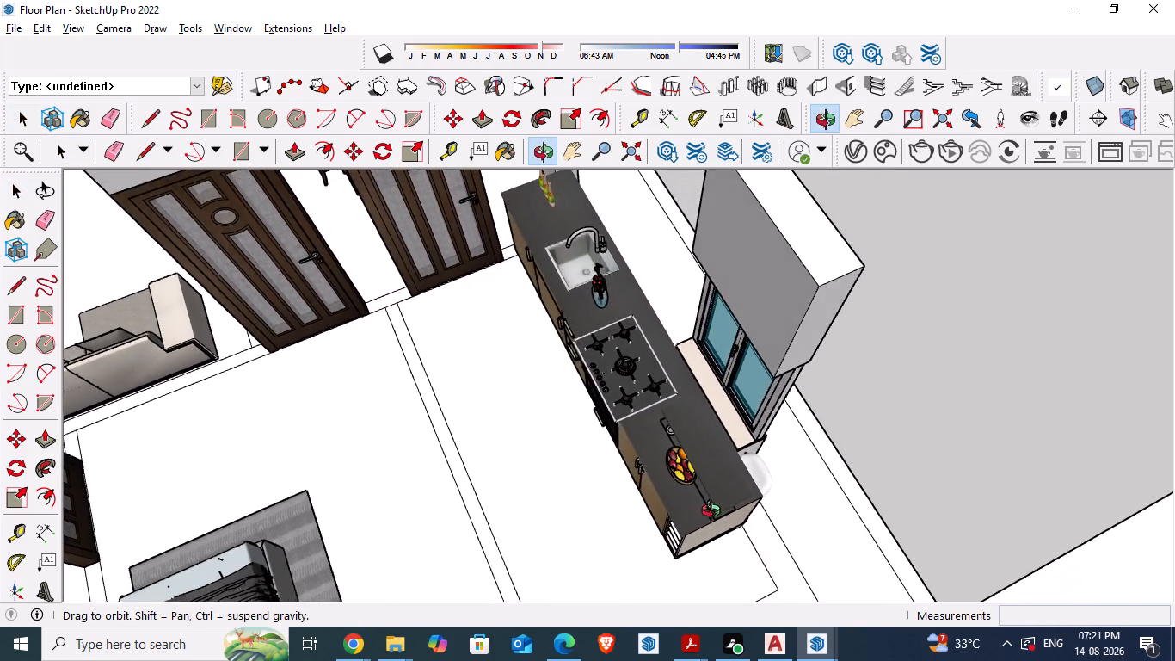
middle_click_drag(715, 513, 602, 454)
Move the kitchen counter about 2' 4" away from the window wall into the room, bringing its bar stools clear of the wall.
left_click(694, 483)
middle_click_drag(663, 490, 552, 460)
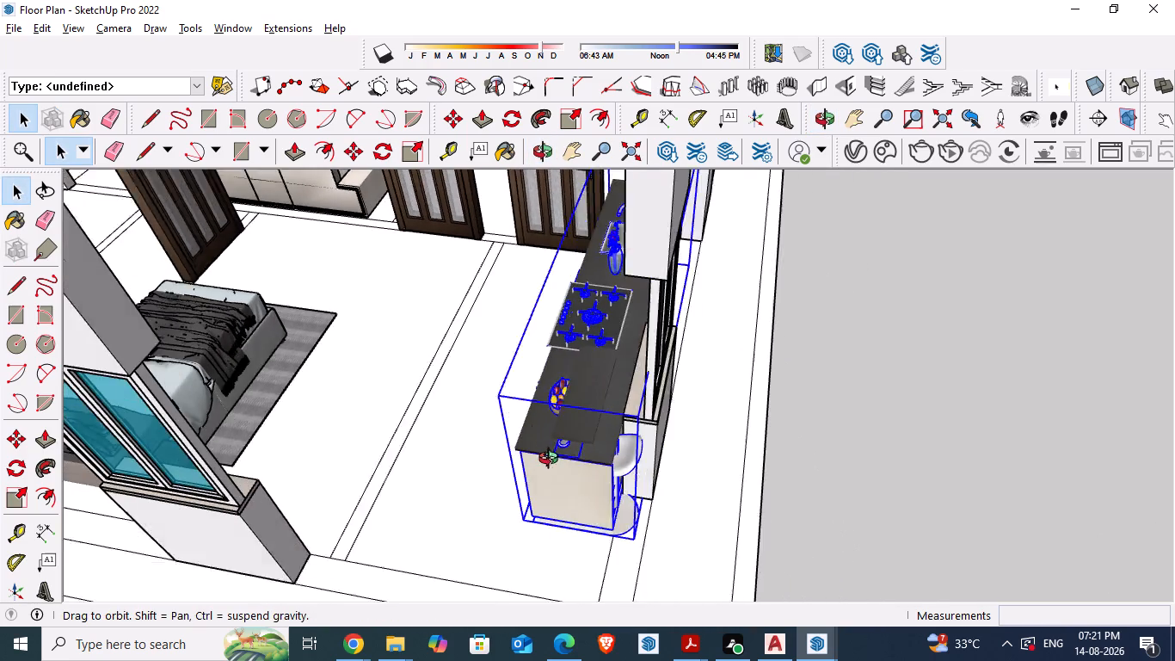
middle_click_drag(552, 460, 552, 460)
middle_click_drag(592, 476, 453, 482)
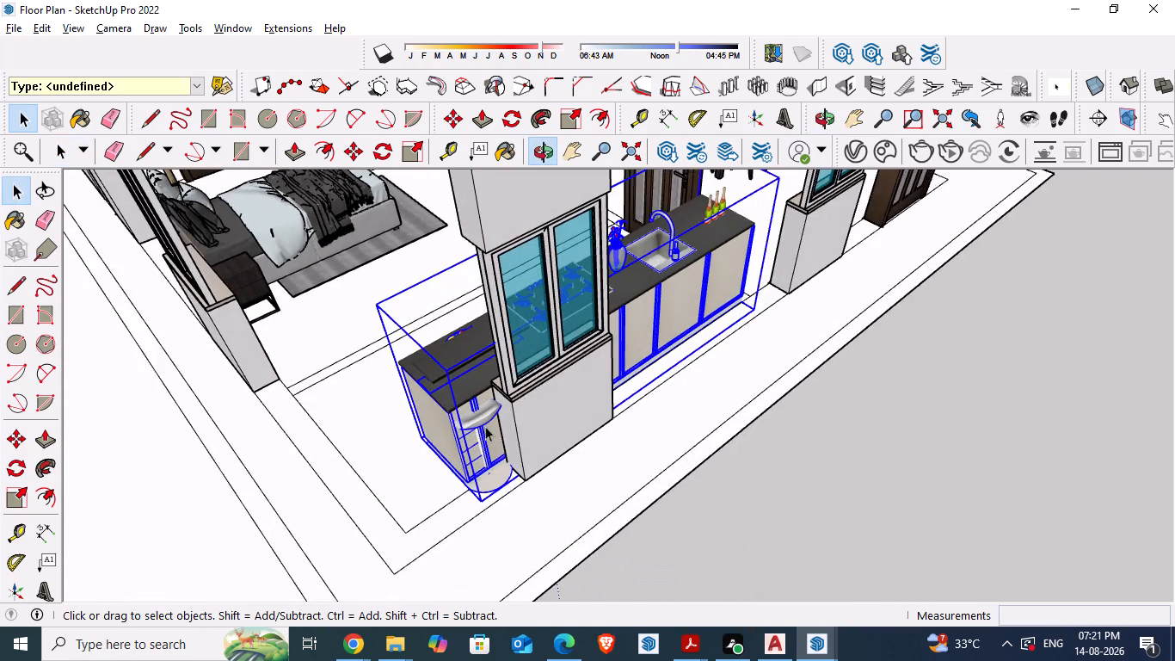
scroll(491, 411, "up", 10)
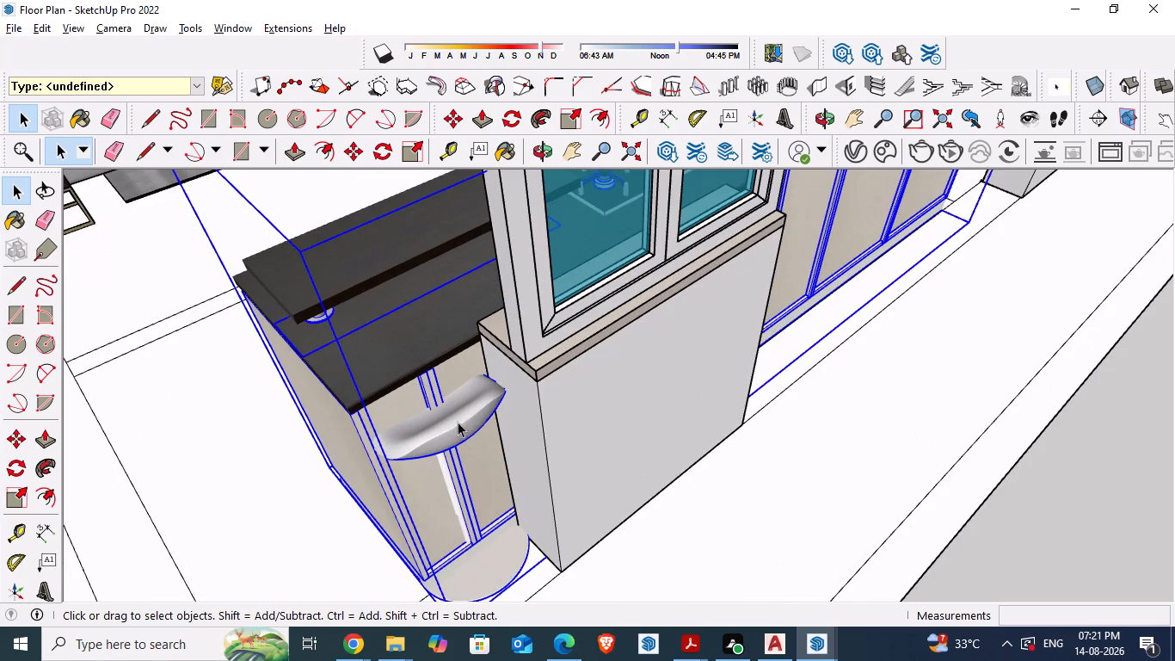
middle_click_drag(390, 446, 569, 460)
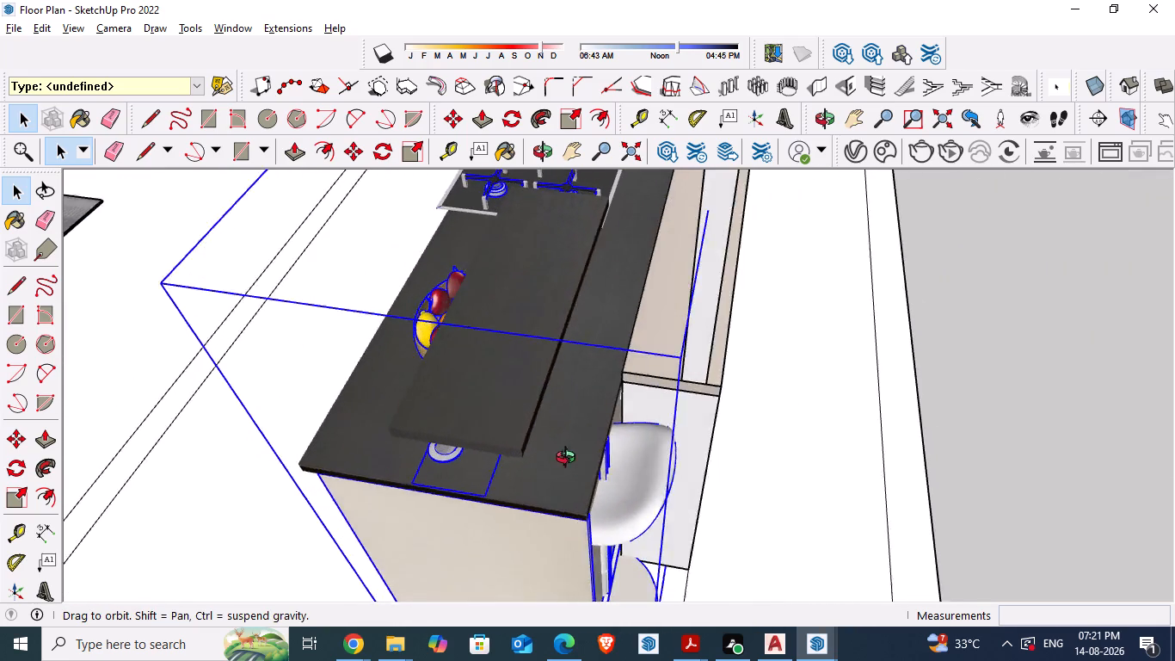
middle_click_drag(569, 460, 882, 420)
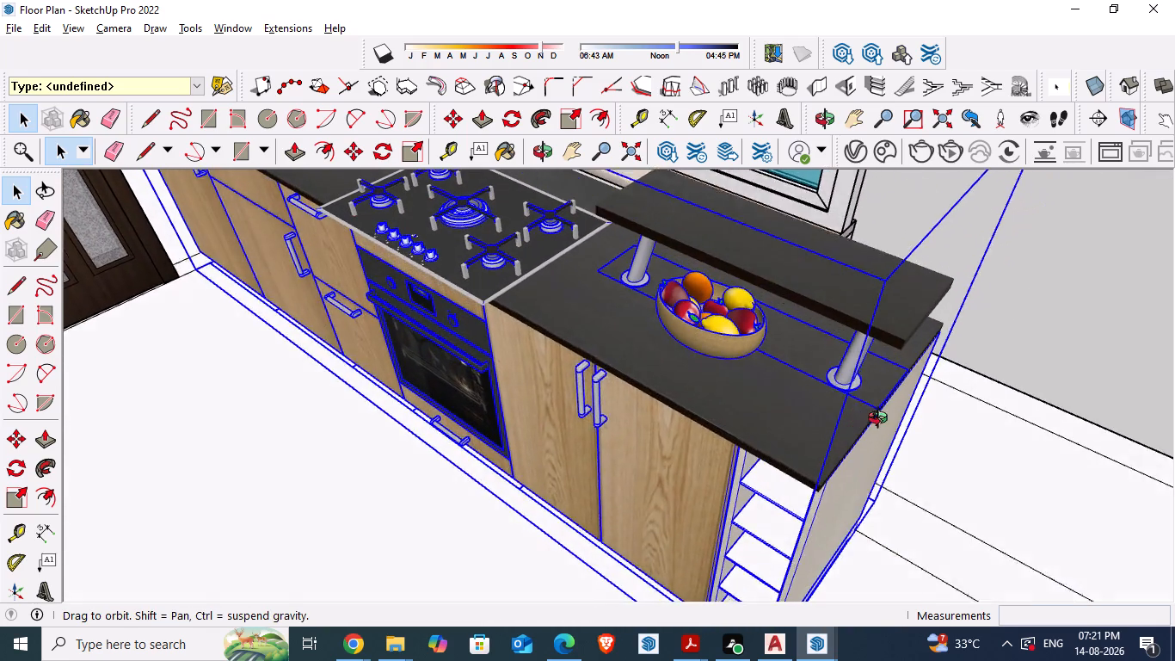
middle_click_drag(882, 420, 877, 423)
scroll(809, 392, "up", 2)
scroll(887, 411, "down", 2)
middle_click_drag(890, 432, 749, 448)
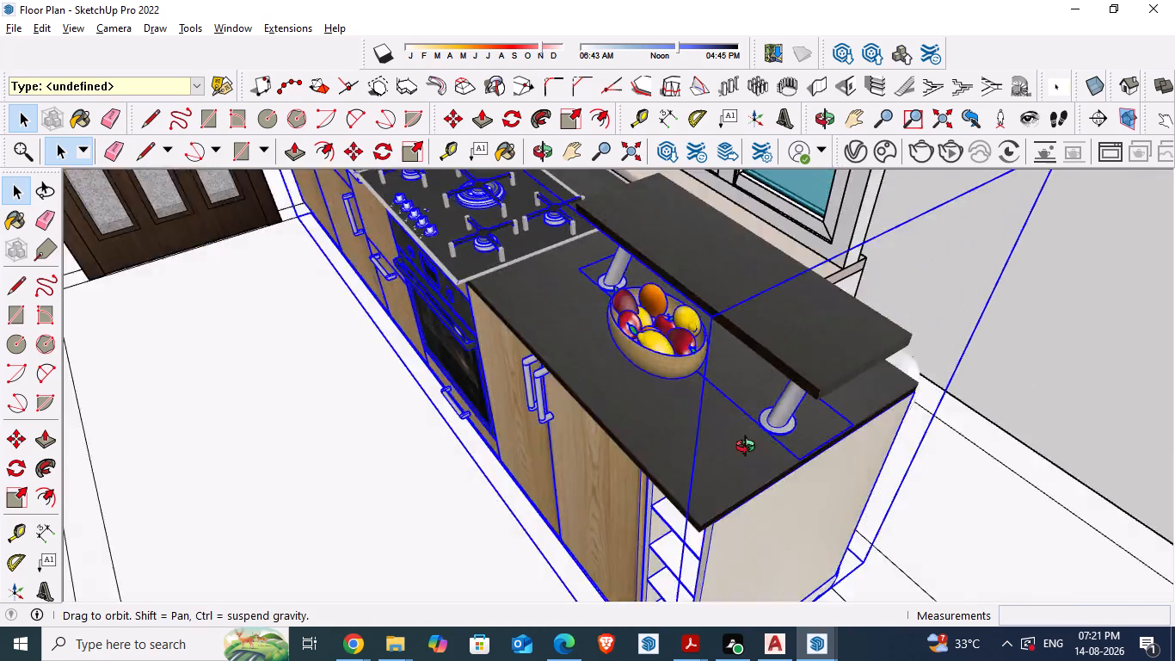
middle_click_drag(749, 448, 538, 353)
scroll(563, 481, "down", 2)
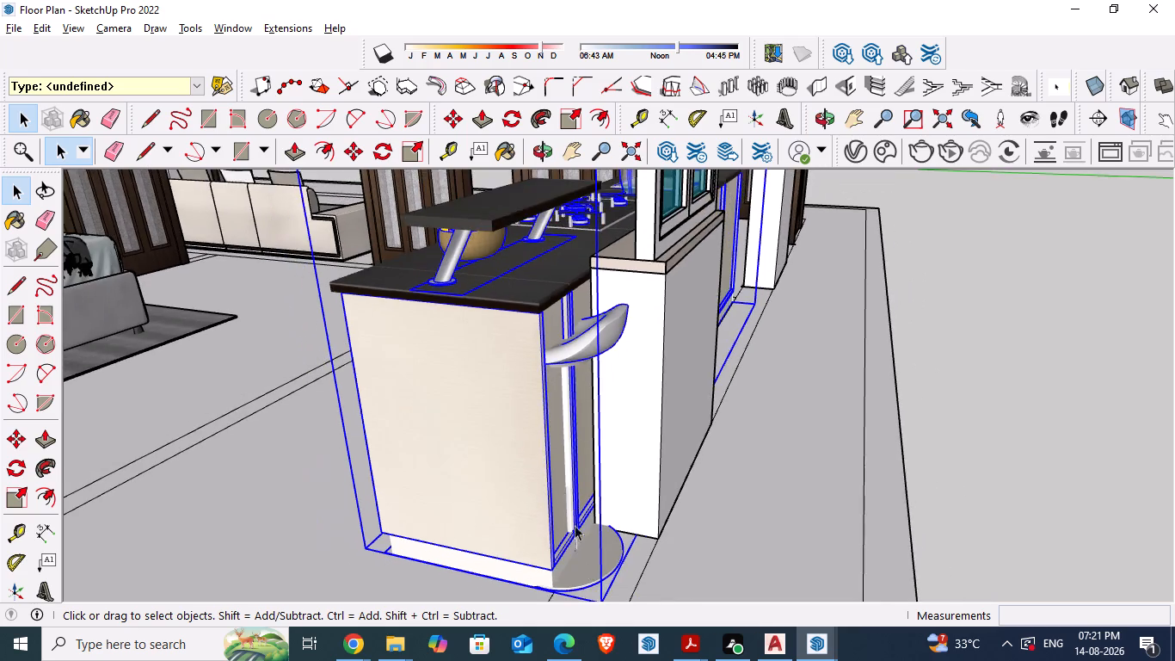
scroll(586, 568, "up", 7)
key("m")
scroll(532, 536, "up", 3)
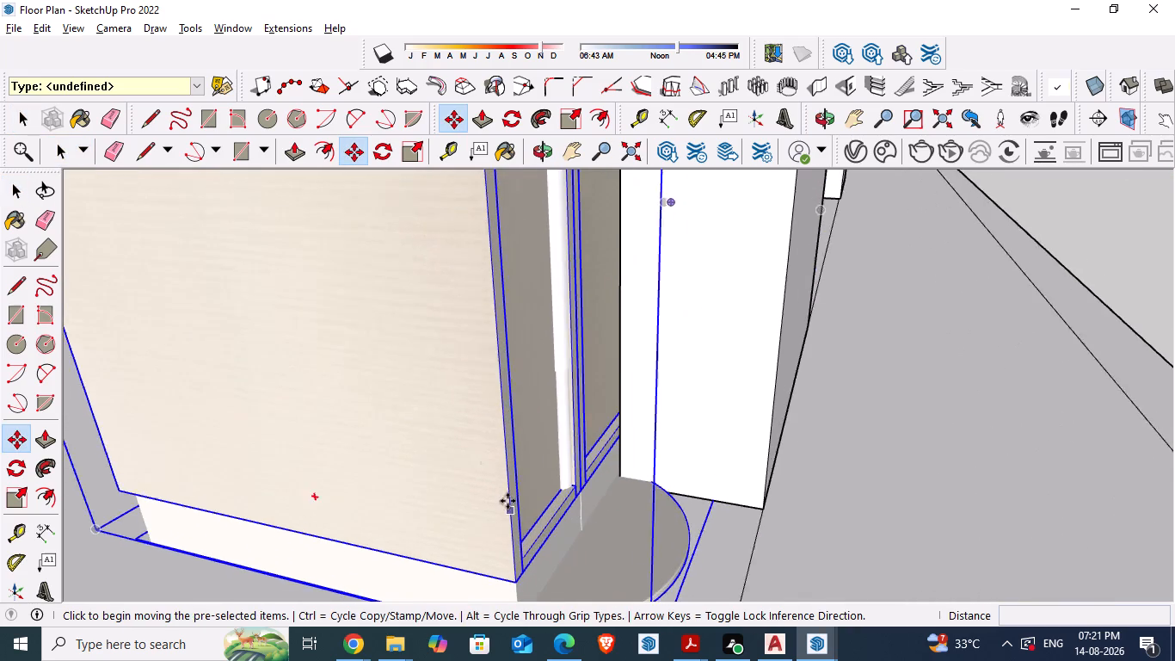
scroll(546, 540, "down", 3)
scroll(631, 553, "down", 7)
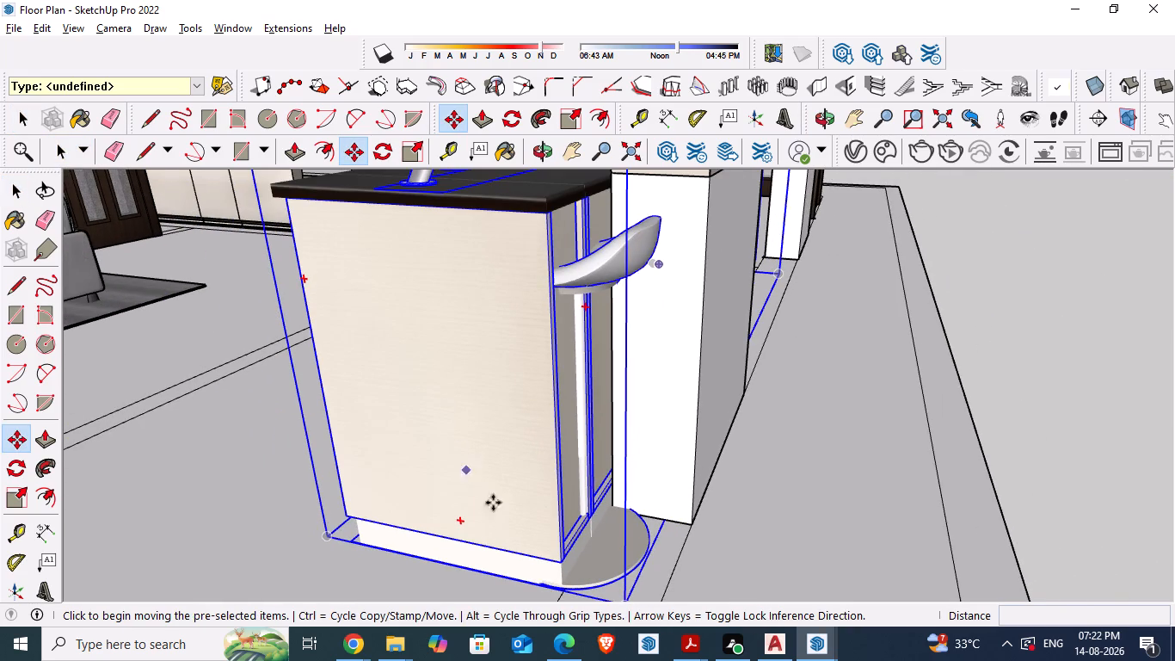
middle_click_drag(516, 497, 453, 467)
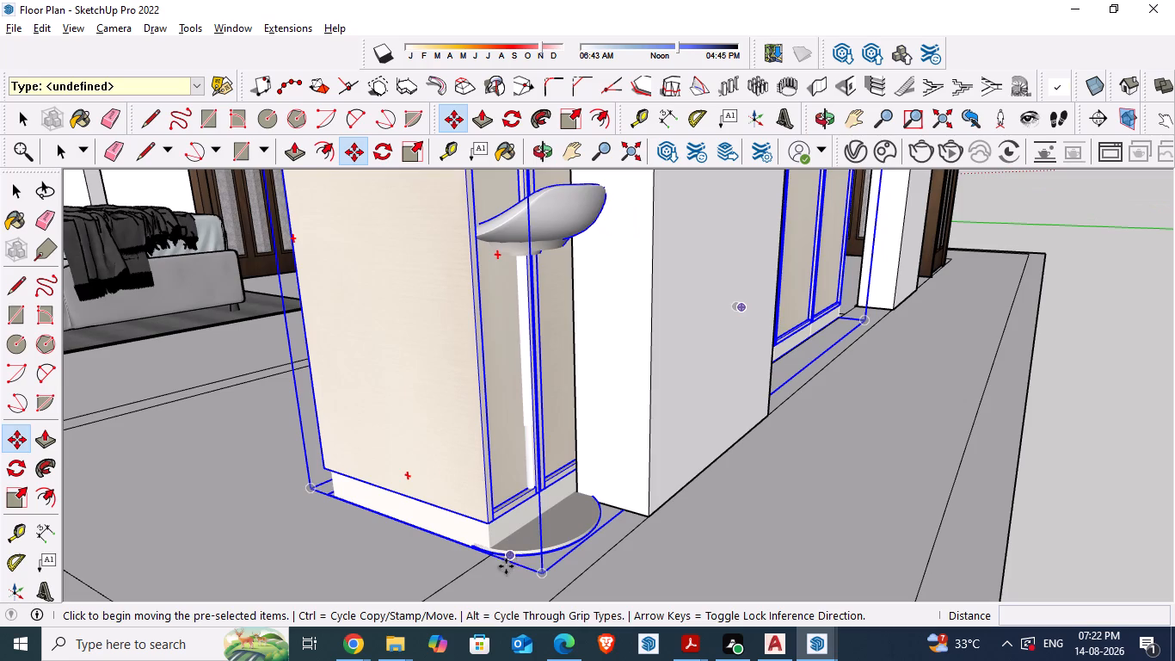
left_click_drag(542, 574, 214, 584)
left_click(222, 584)
Open the kitchen counter component for editing.
right_click(263, 416)
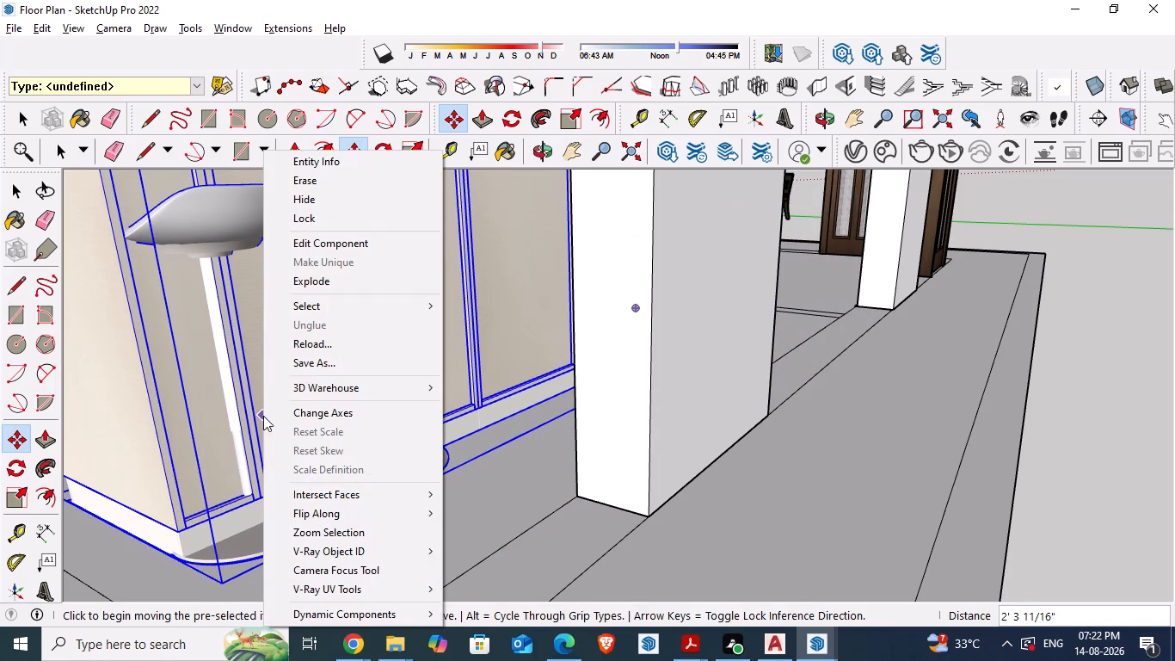
left_click_drag(317, 249, 313, 256)
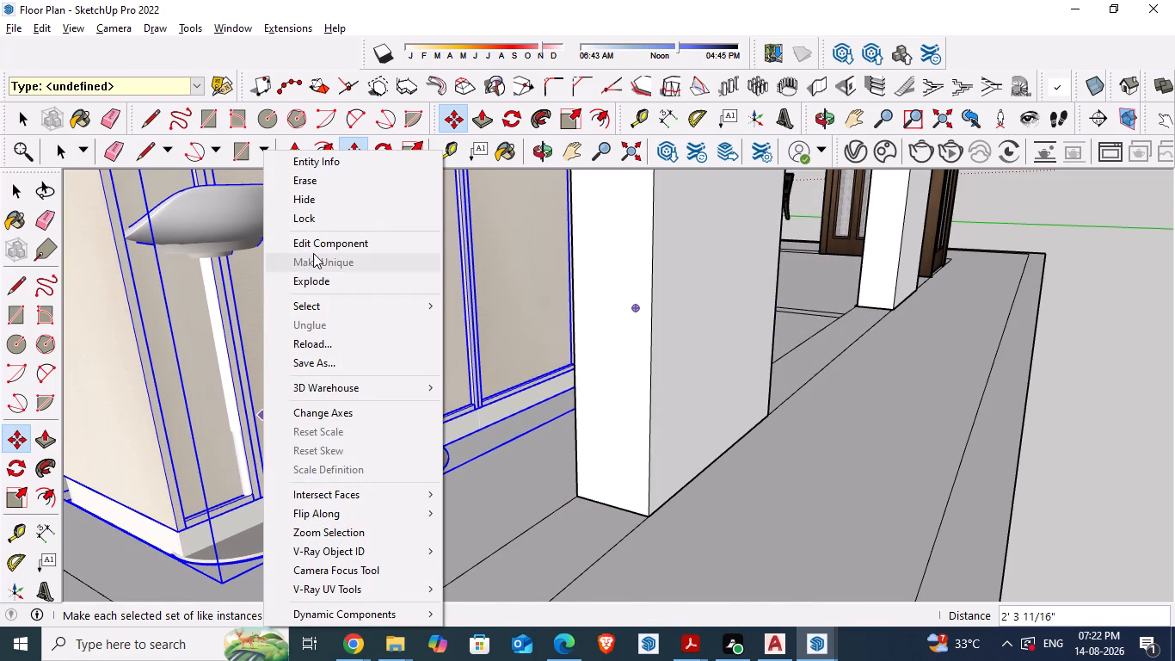
left_click(316, 248)
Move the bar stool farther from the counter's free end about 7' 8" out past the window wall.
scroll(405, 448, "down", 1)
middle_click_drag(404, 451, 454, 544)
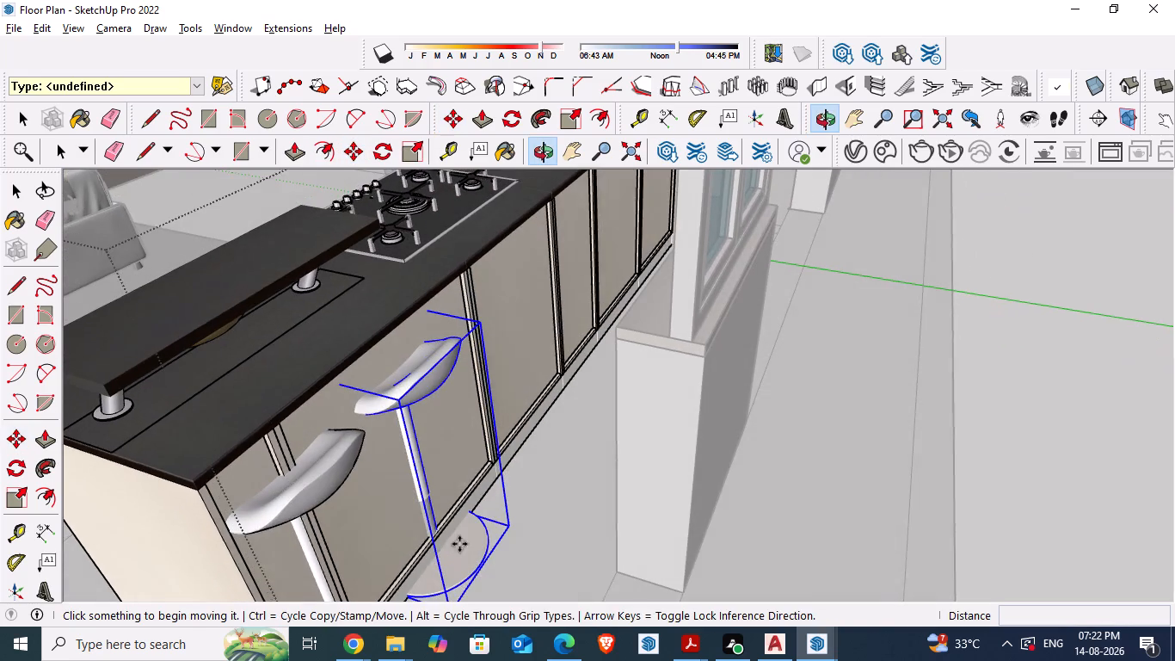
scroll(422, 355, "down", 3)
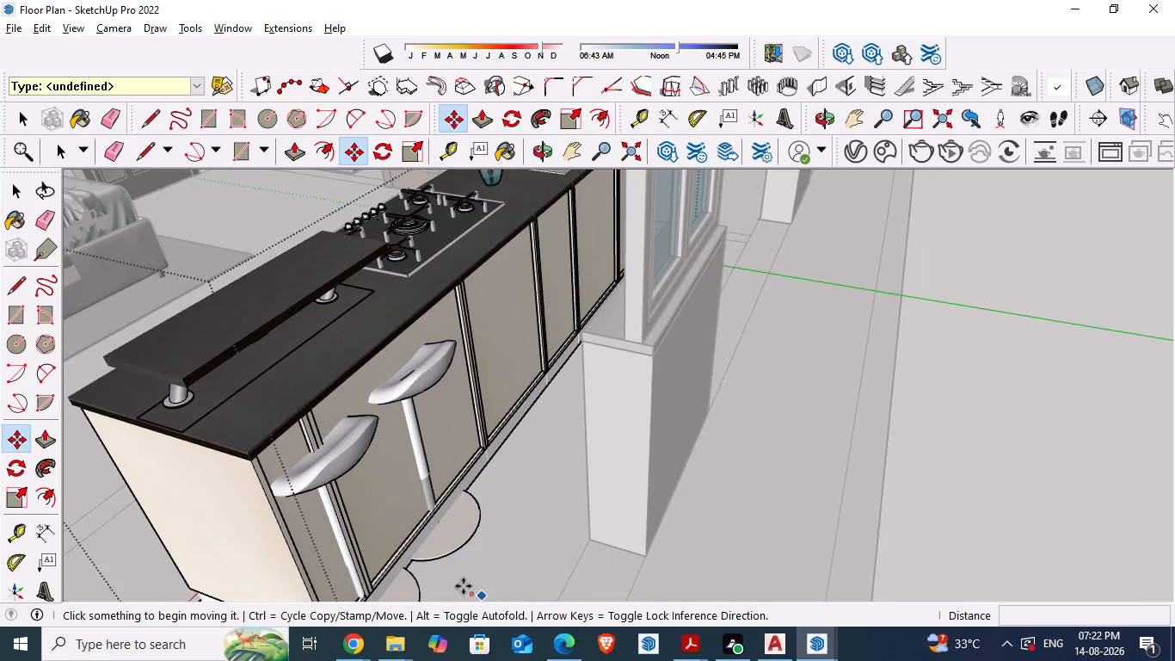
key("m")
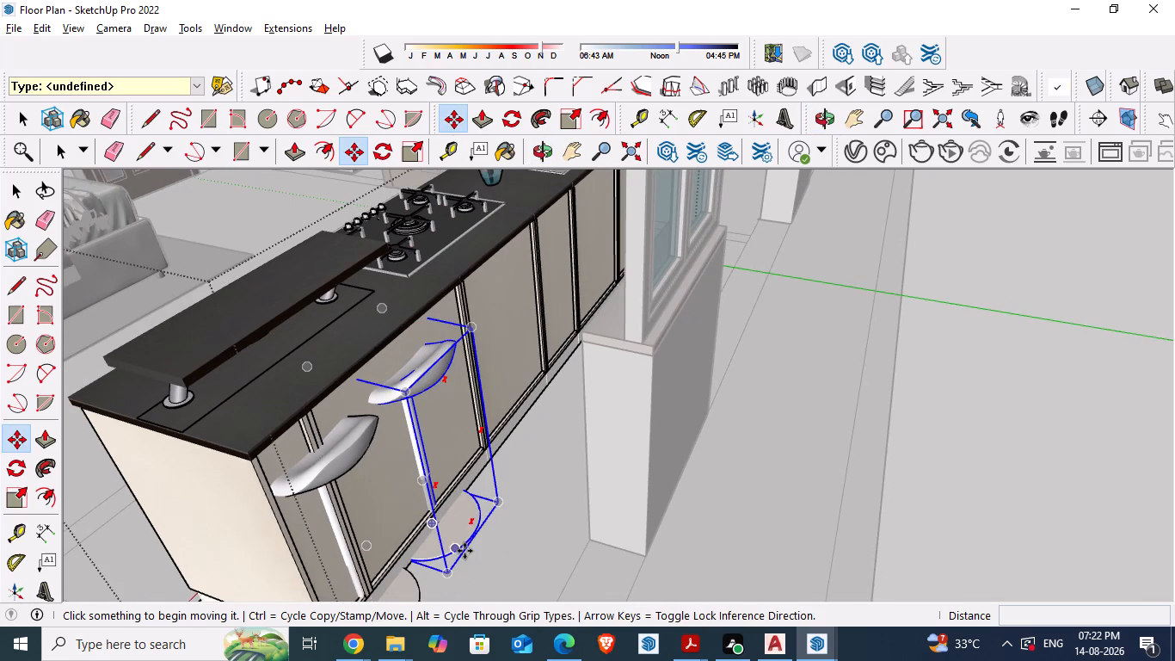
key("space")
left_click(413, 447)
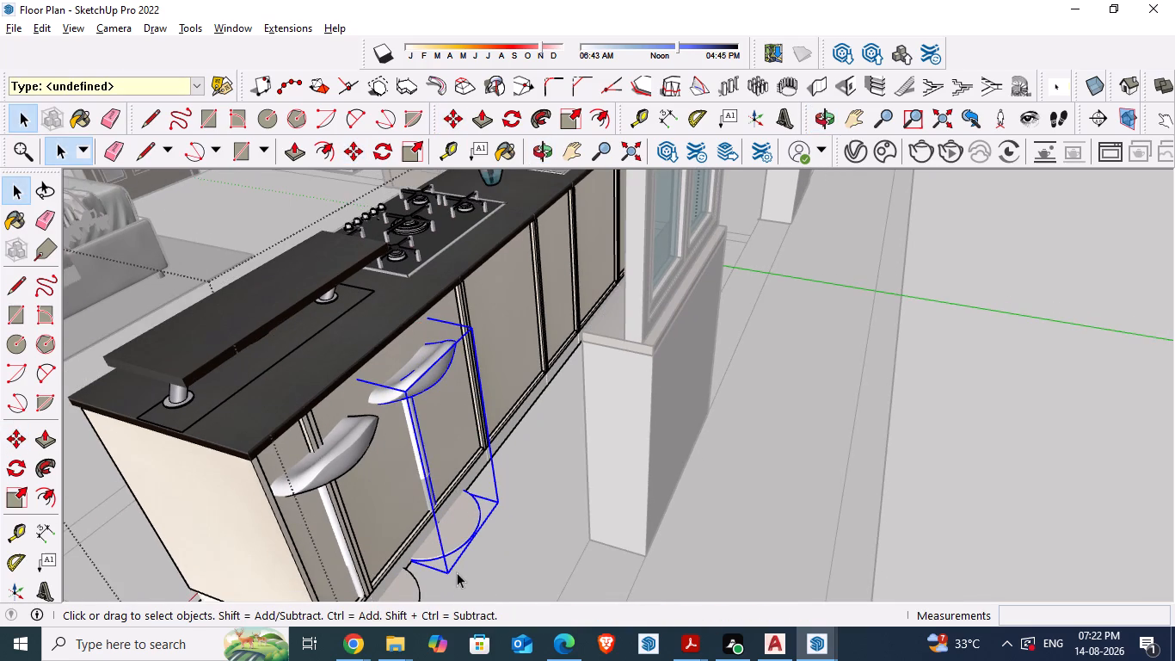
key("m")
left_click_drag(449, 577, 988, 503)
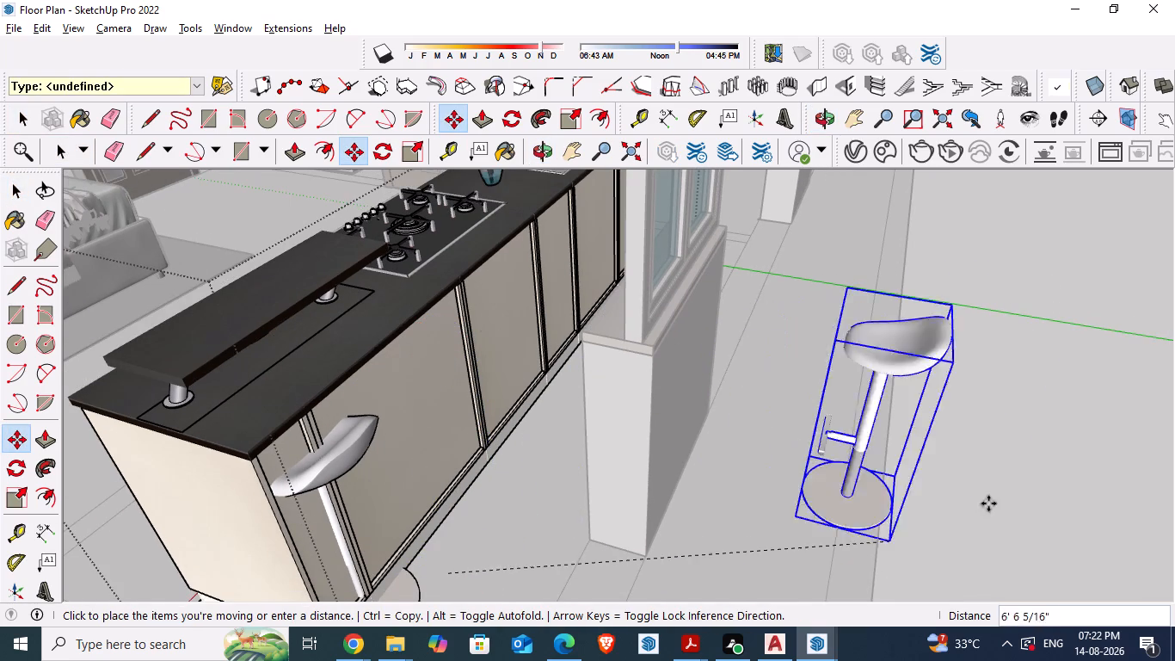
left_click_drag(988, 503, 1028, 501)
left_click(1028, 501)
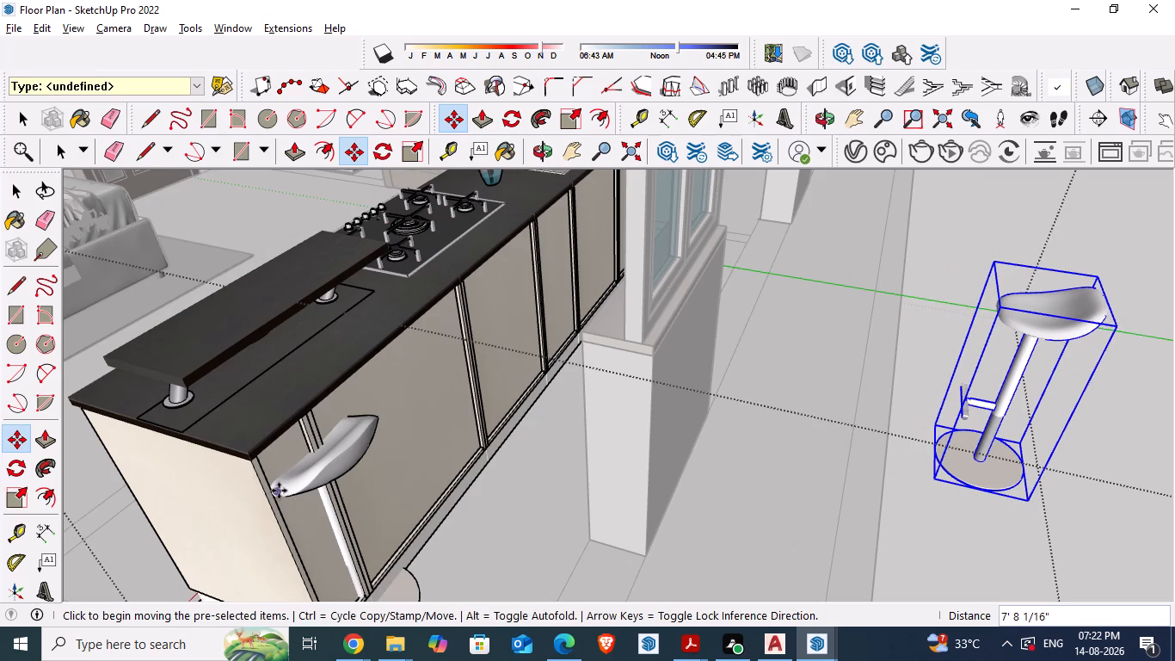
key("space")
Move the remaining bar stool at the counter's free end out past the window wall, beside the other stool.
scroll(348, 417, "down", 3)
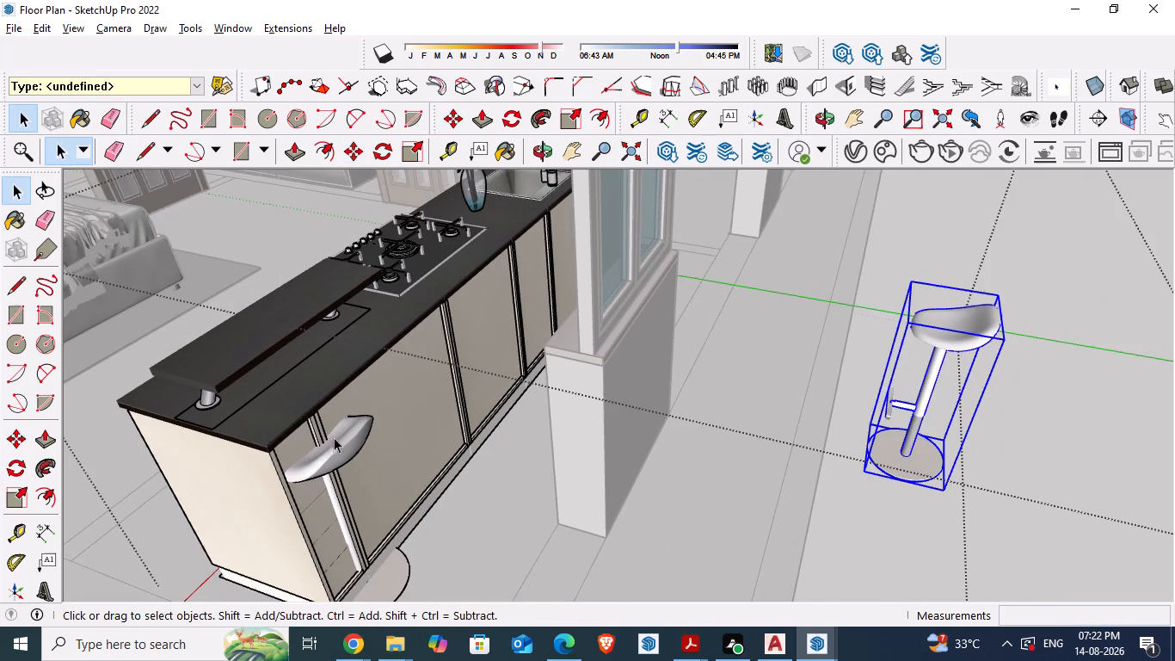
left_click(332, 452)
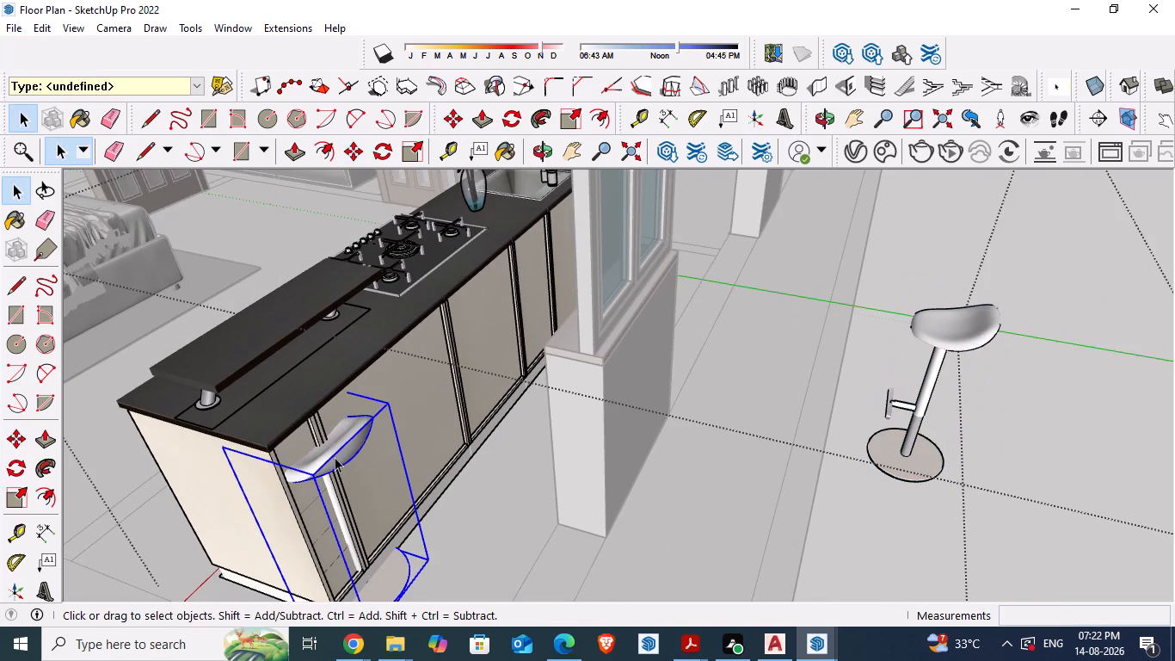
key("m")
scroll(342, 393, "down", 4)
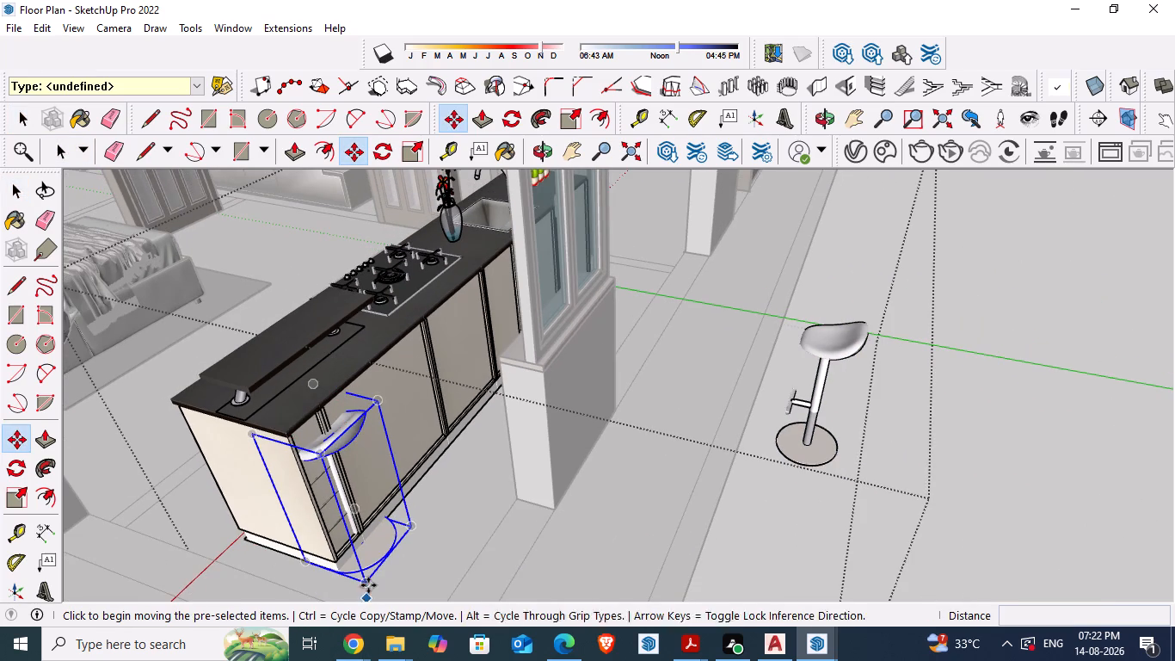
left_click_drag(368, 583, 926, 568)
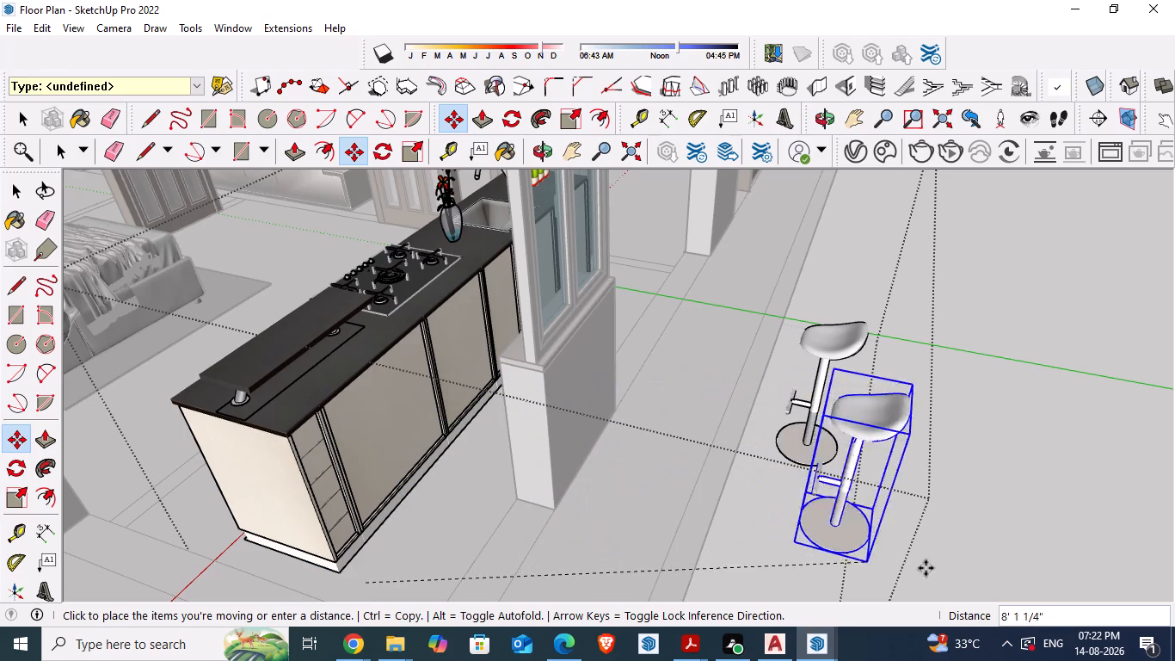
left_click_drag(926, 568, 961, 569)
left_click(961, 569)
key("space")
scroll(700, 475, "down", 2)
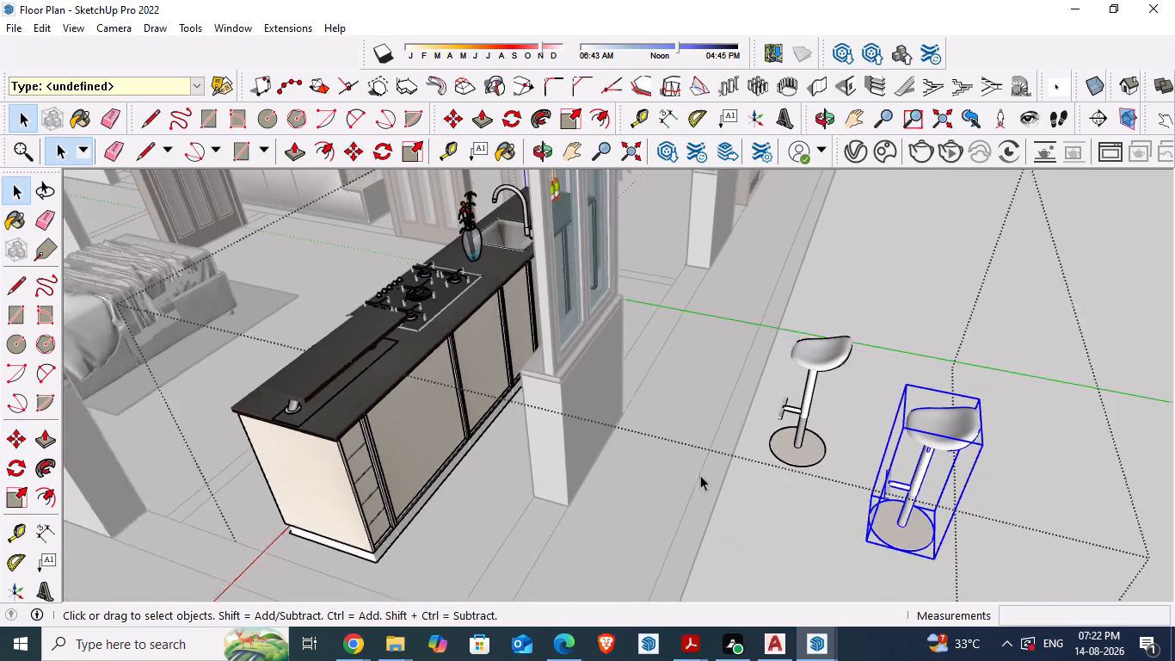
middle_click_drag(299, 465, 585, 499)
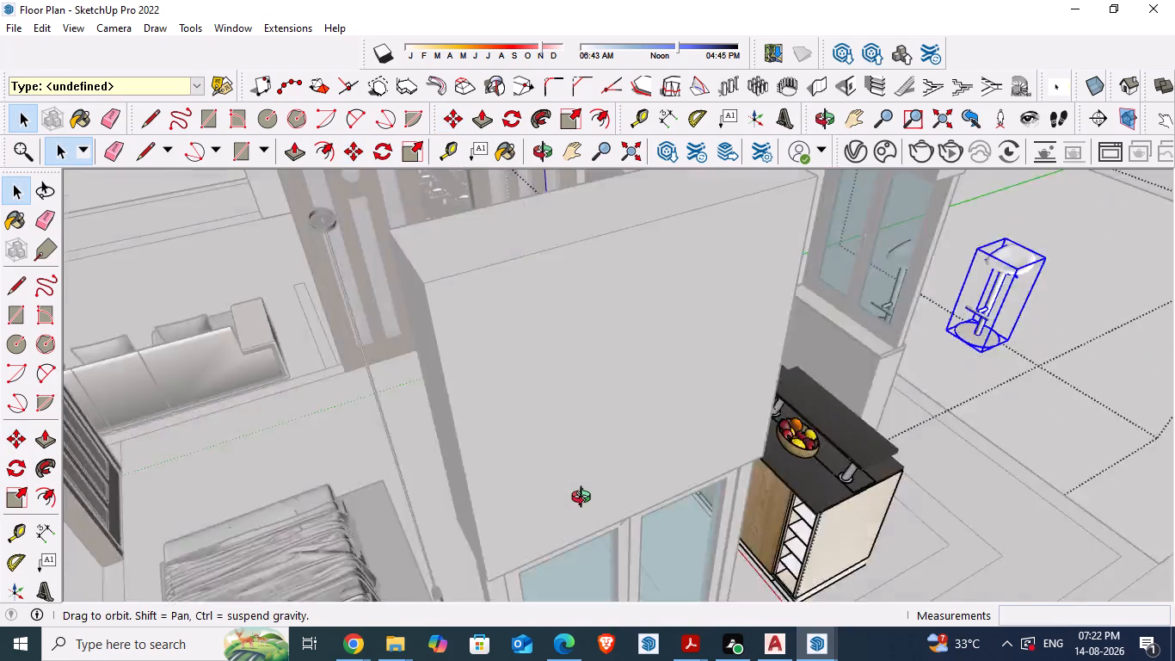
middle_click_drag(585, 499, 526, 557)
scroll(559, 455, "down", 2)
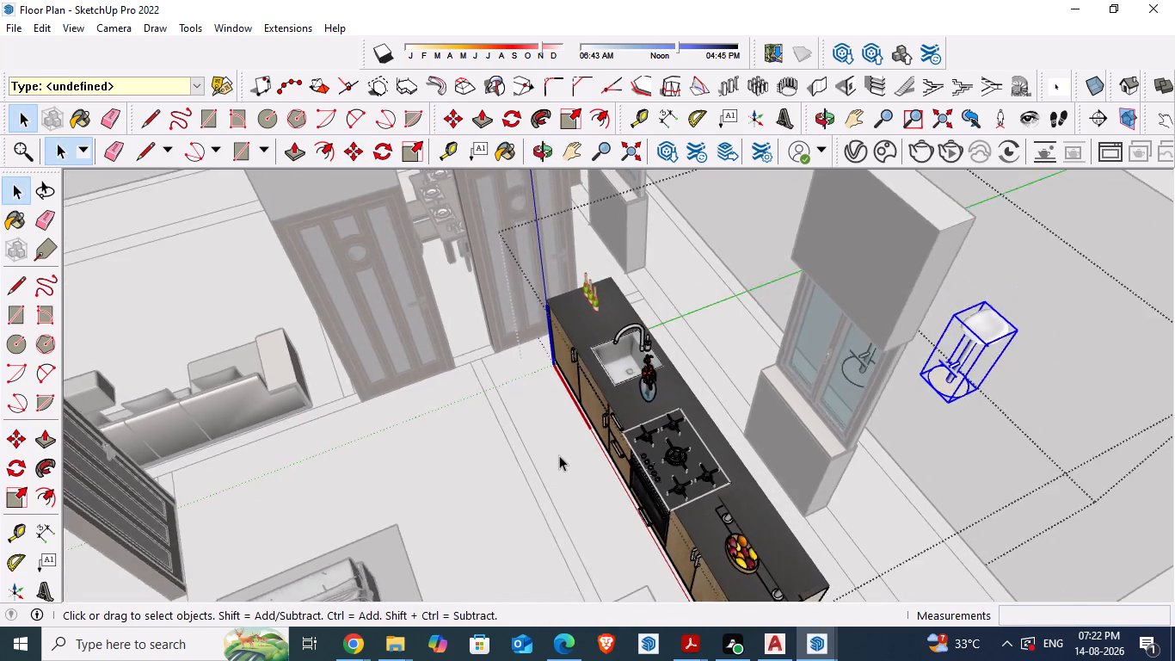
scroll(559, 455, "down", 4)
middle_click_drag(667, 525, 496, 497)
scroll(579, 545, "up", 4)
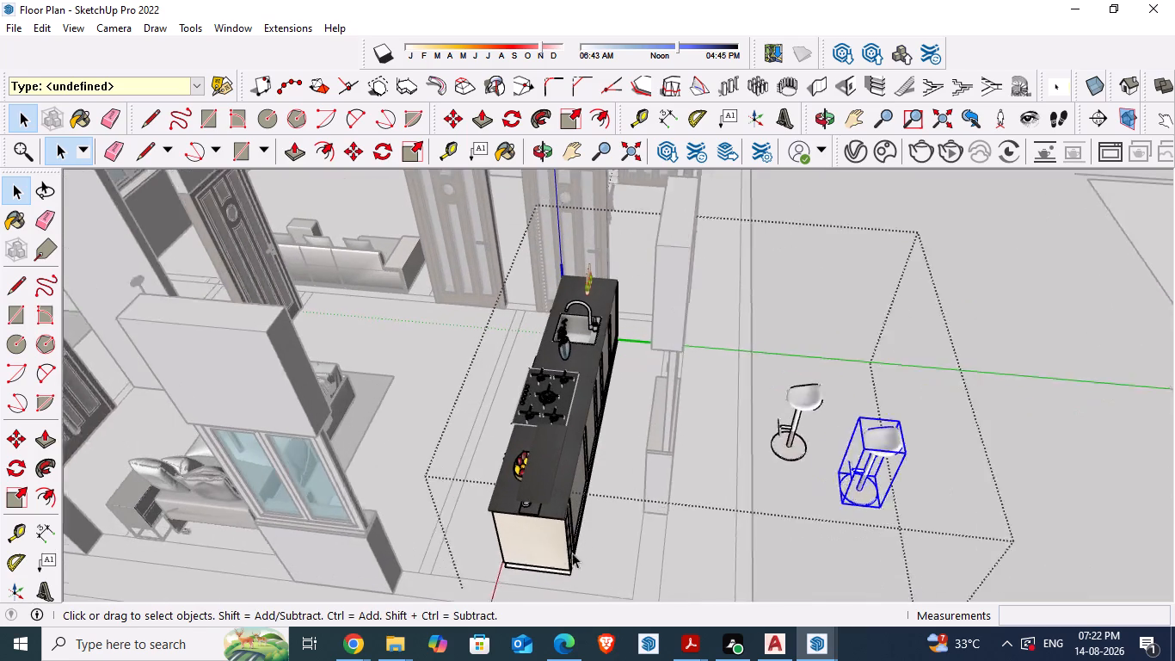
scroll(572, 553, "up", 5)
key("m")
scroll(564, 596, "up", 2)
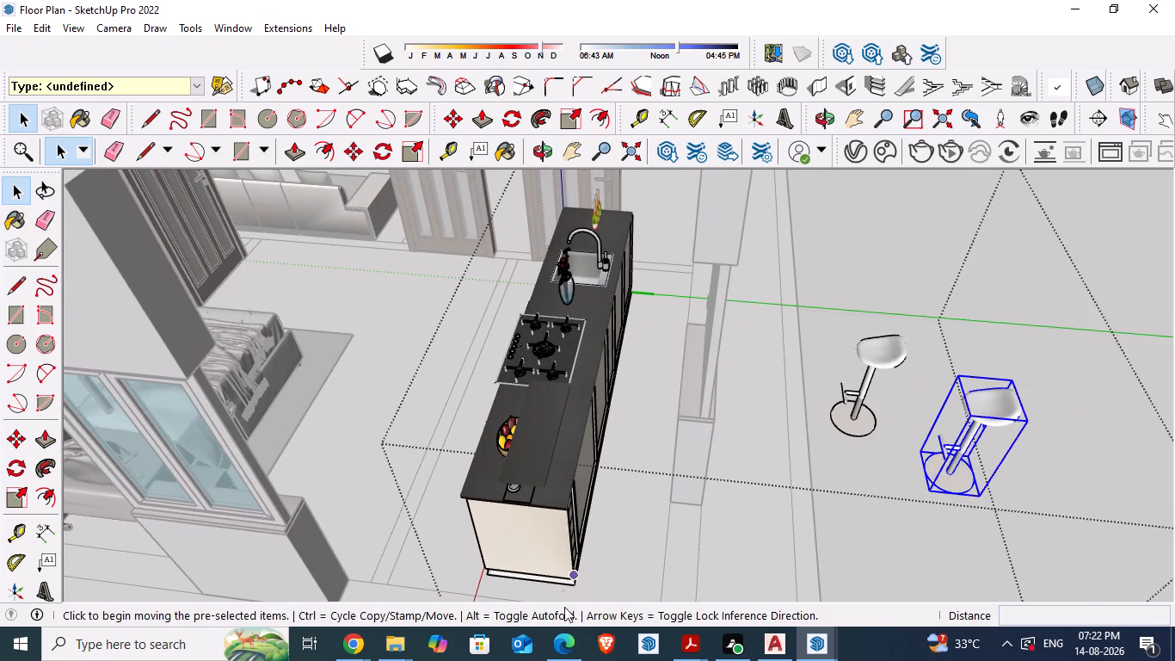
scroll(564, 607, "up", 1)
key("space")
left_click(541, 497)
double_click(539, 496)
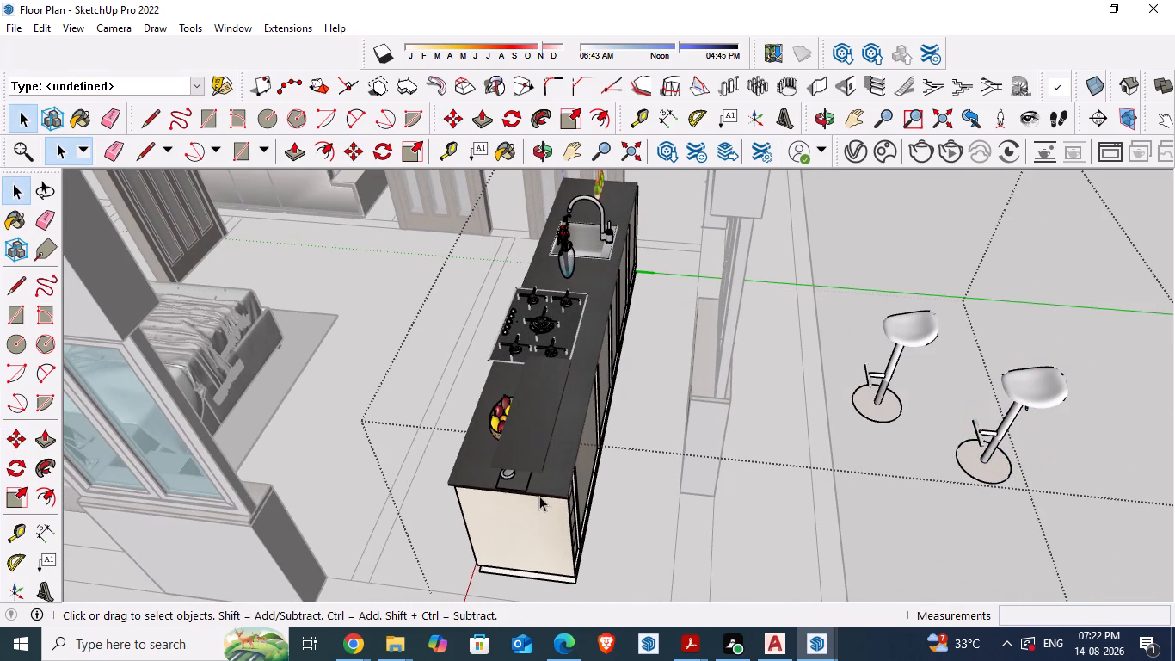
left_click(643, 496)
Delete both bar stools from the kitchen counter component.
scroll(637, 474, "down", 2)
left_click(961, 411)
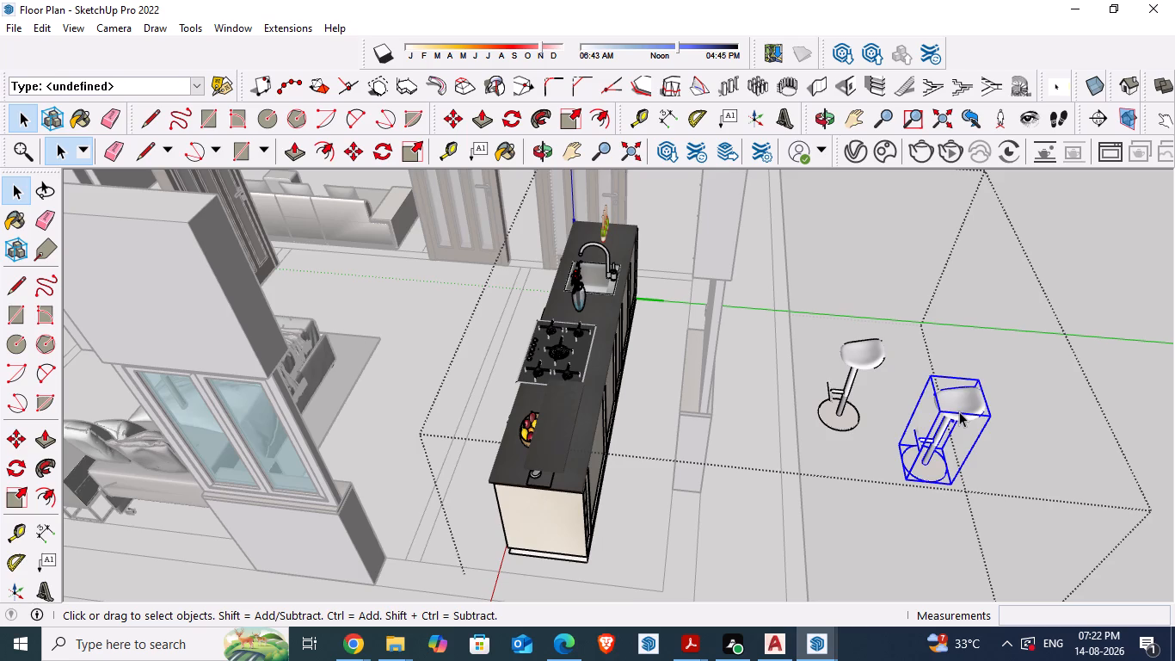
key("Delete")
left_click(863, 360)
key("Delete")
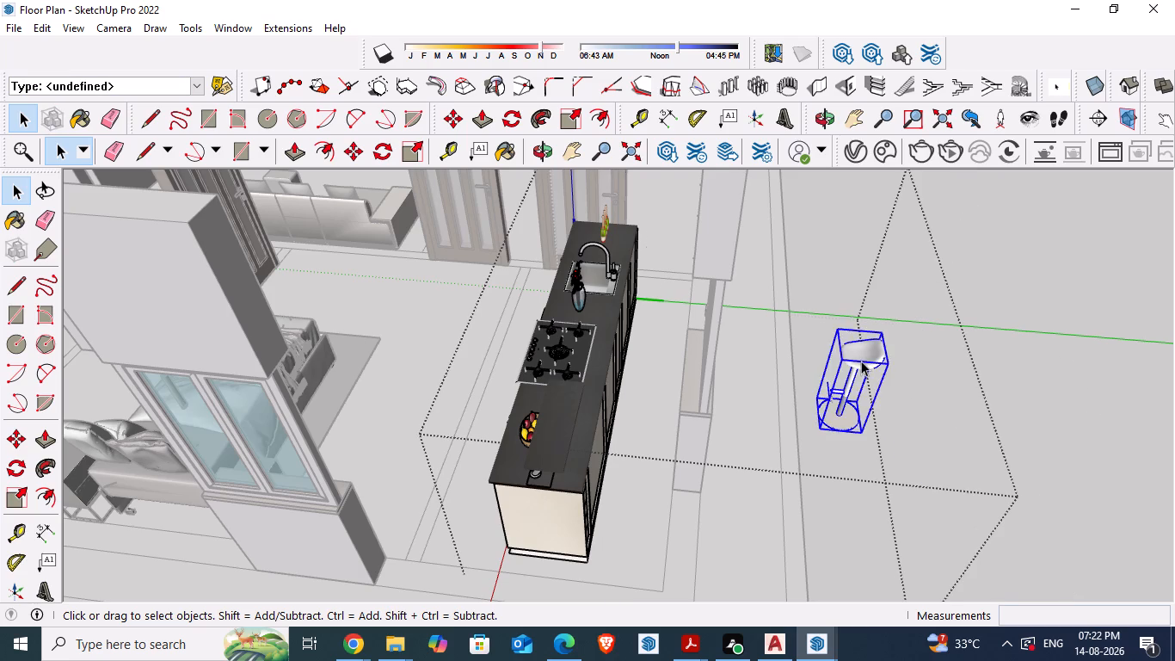
scroll(564, 508, "up", 7)
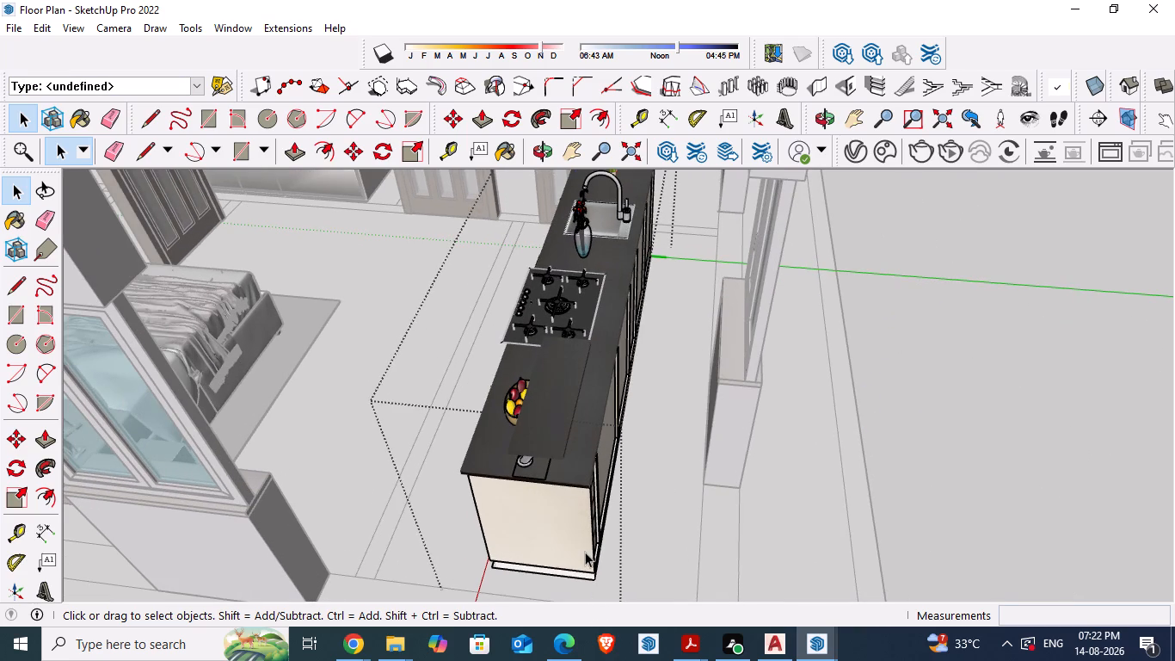
Leave the kitchen counter component's editing mode and select the counter as a whole.
left_click(678, 502)
left_click(581, 492)
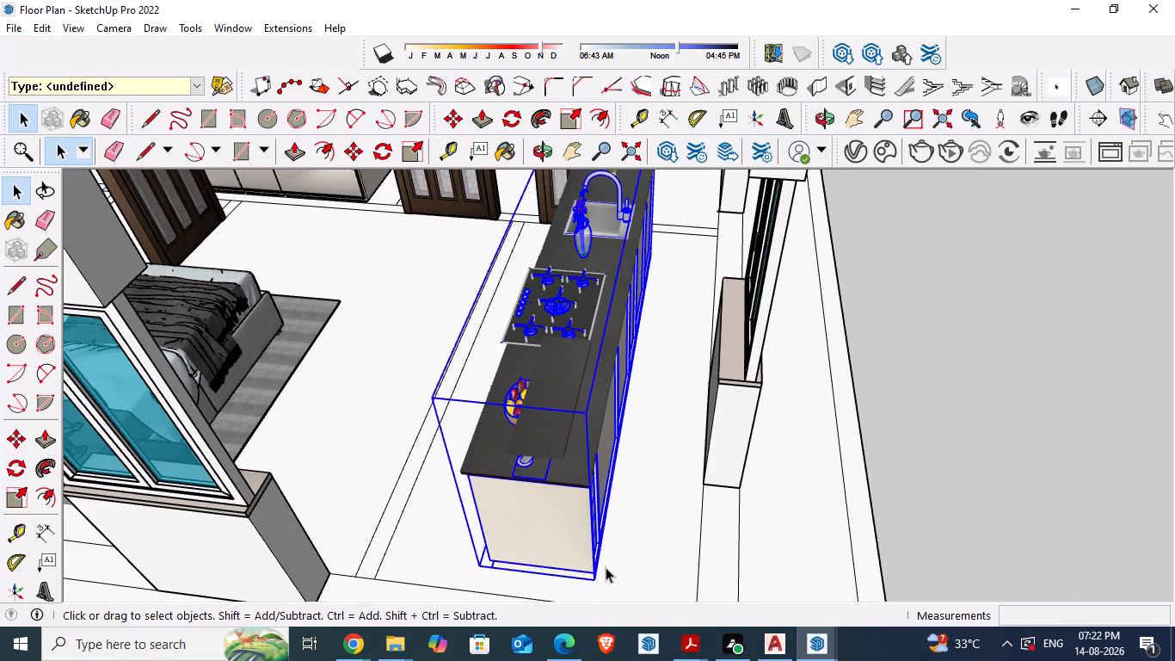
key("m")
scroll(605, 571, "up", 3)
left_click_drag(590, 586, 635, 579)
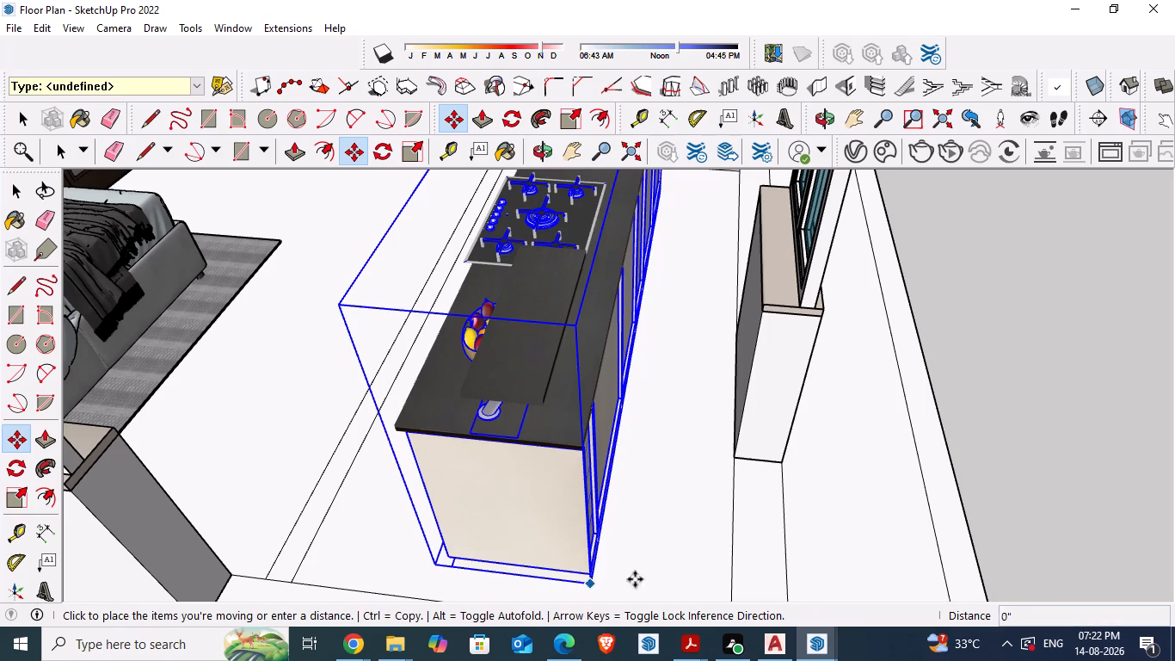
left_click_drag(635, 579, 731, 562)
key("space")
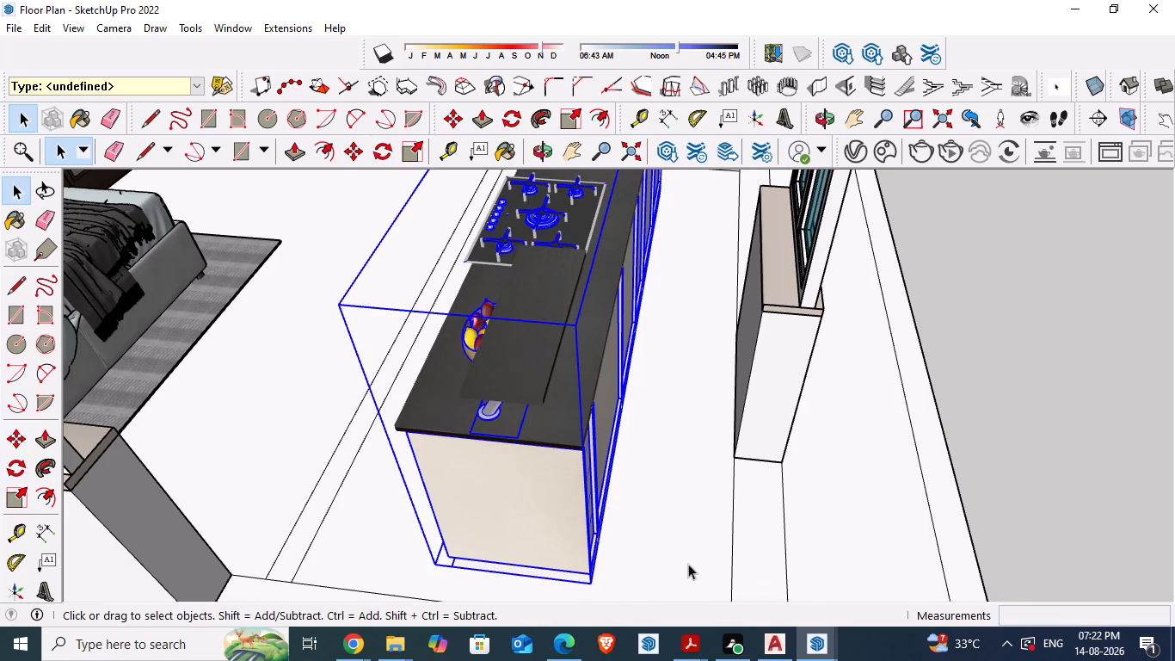
Move the kitchen counter by its bottom corner at the sink end onto the floor plan's inner wall corner at the window wall.
scroll(697, 536, "down", 1)
middle_click_drag(655, 561, 341, 660)
middle_click_drag(969, 435, 881, 445)
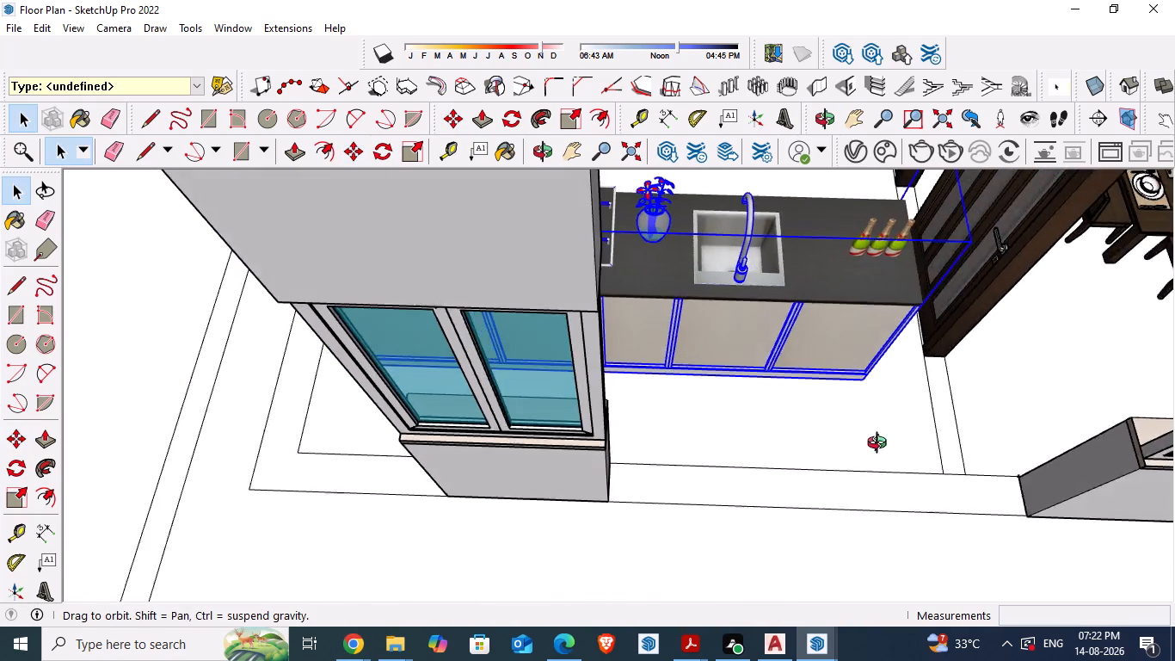
middle_click_drag(881, 445, 846, 438)
scroll(864, 433, "up", 4)
scroll(864, 433, "down", 1)
key("m")
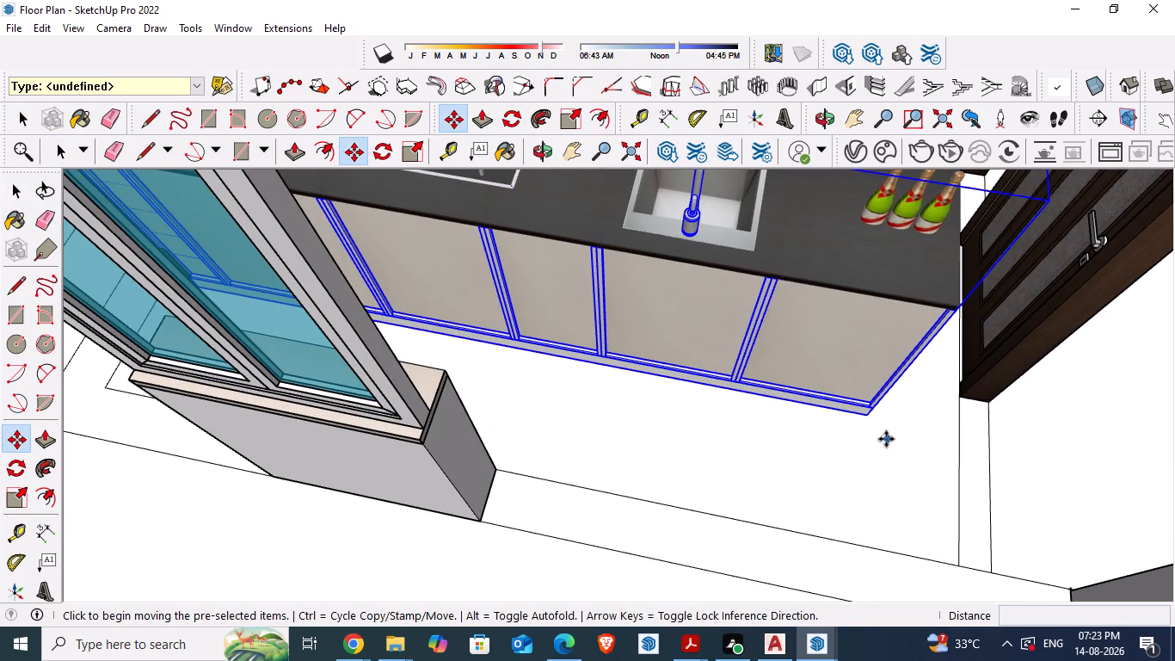
scroll(863, 431, "up", 1)
middle_click_drag(846, 425, 813, 332)
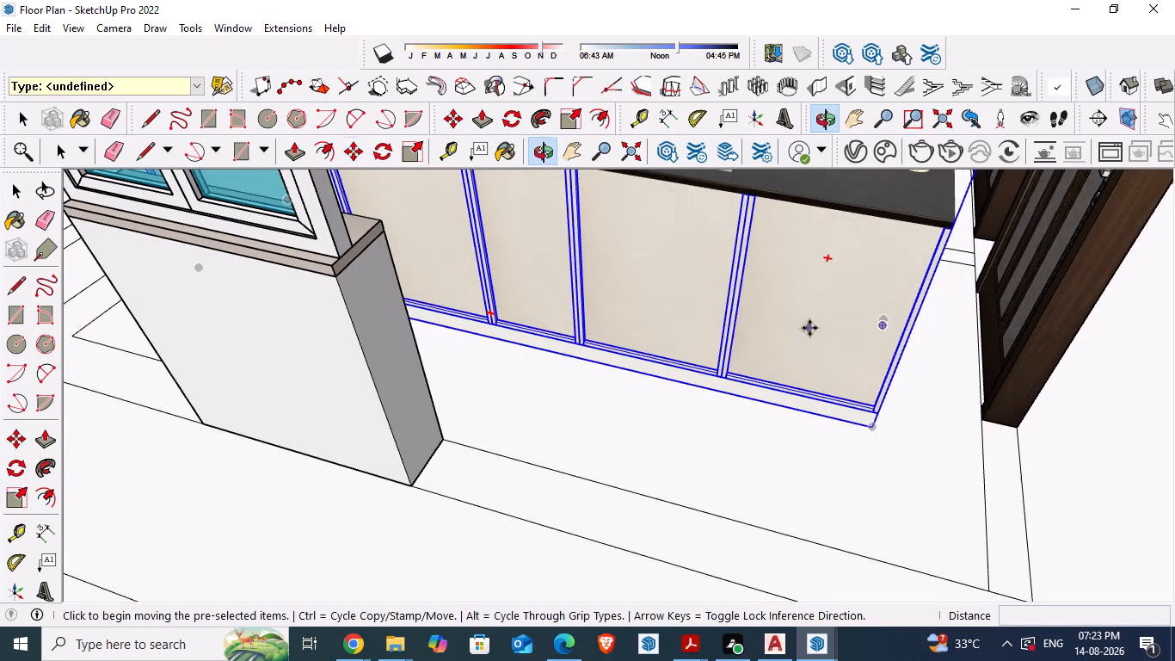
left_click_drag(874, 429, 988, 566)
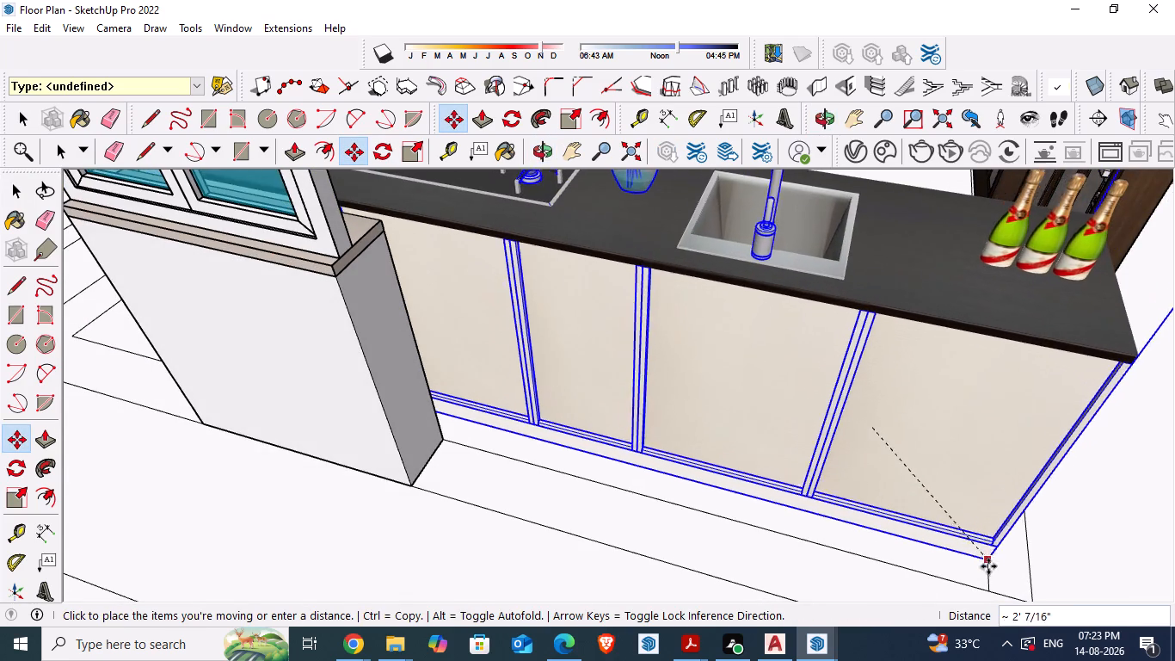
left_click_drag(988, 566, 992, 588)
left_click(992, 588)
key("space")
scroll(626, 530, "down", 2)
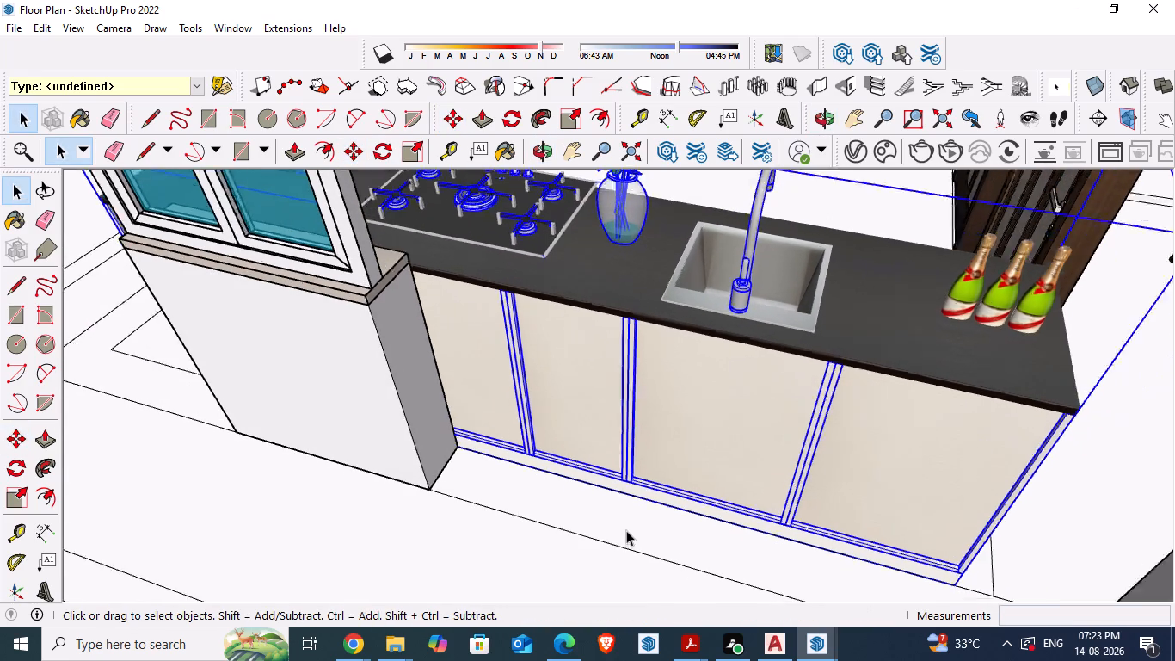
Check the kitchen counter's fit along the window wall from several sides and within the whole model.
scroll(626, 530, "down", 2)
middle_click_drag(458, 441, 747, 438)
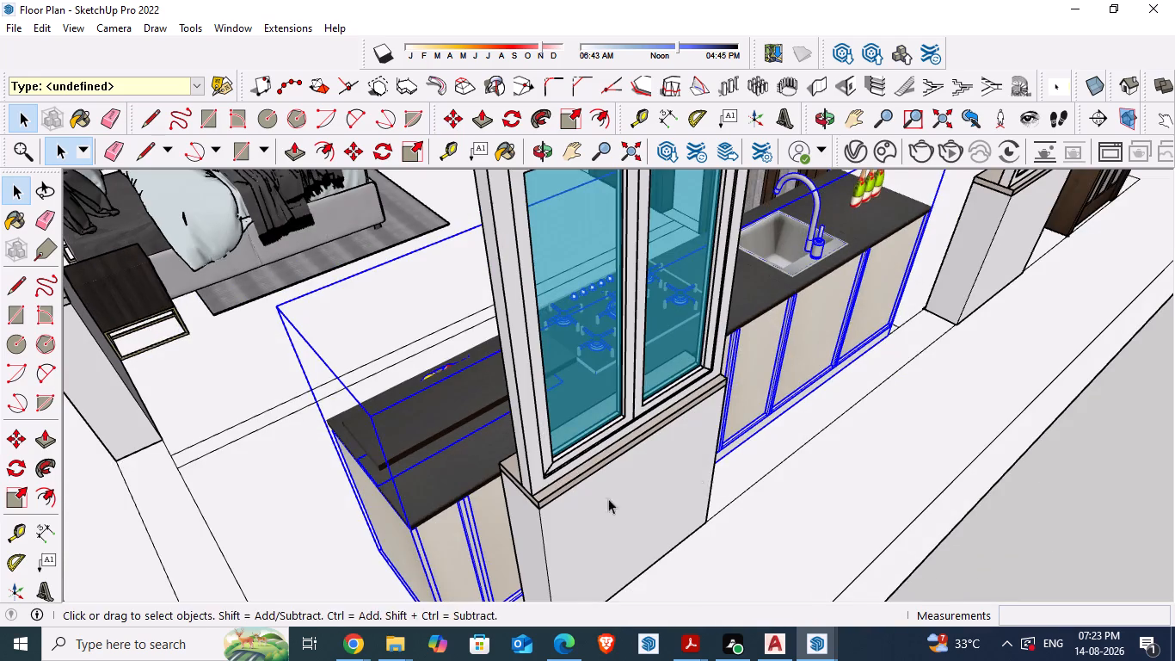
middle_click_drag(520, 503, 924, 465)
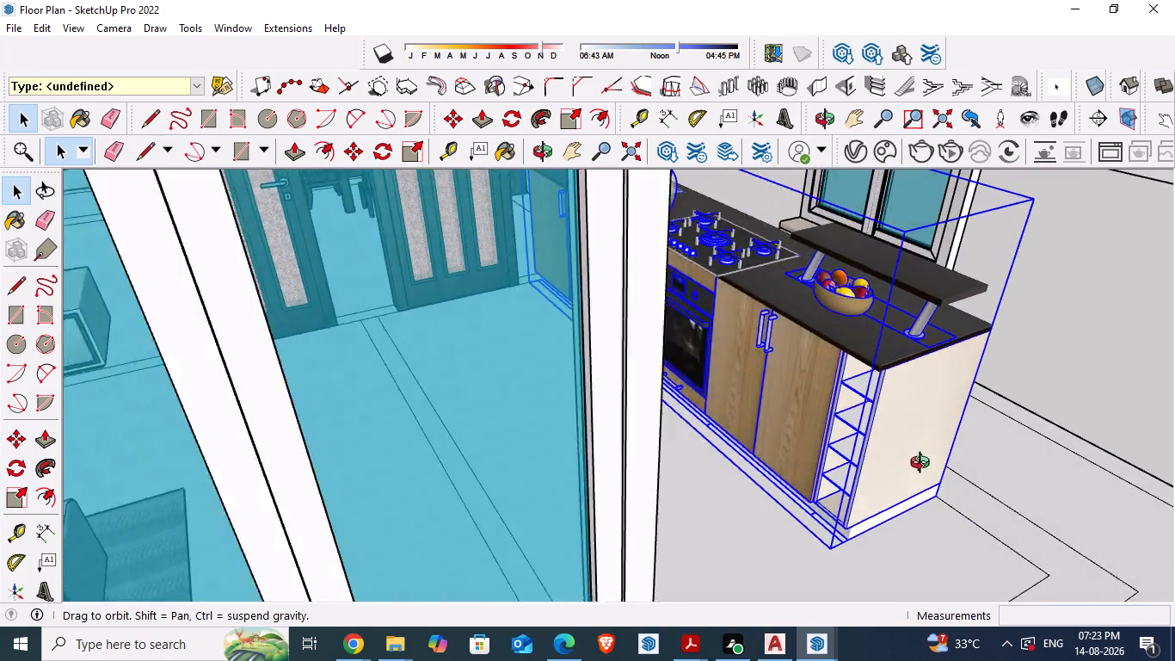
middle_click_drag(924, 465, 928, 466)
middle_click_drag(511, 419, 789, 486)
scroll(835, 465, "down", 6)
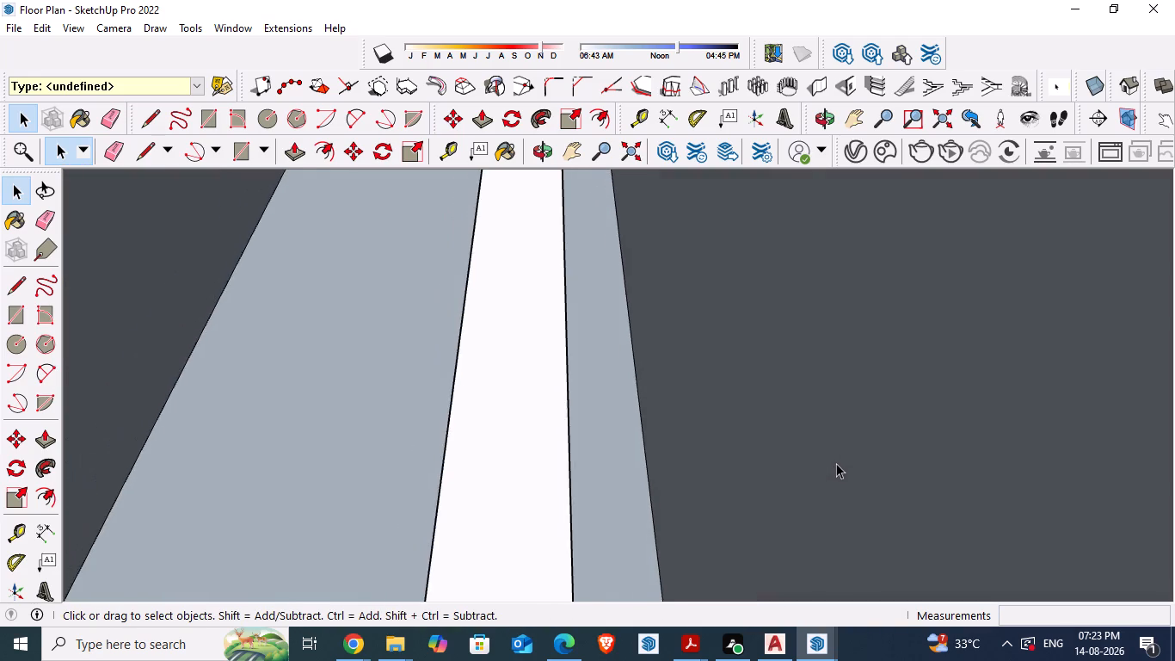
scroll(836, 463, "down", 4)
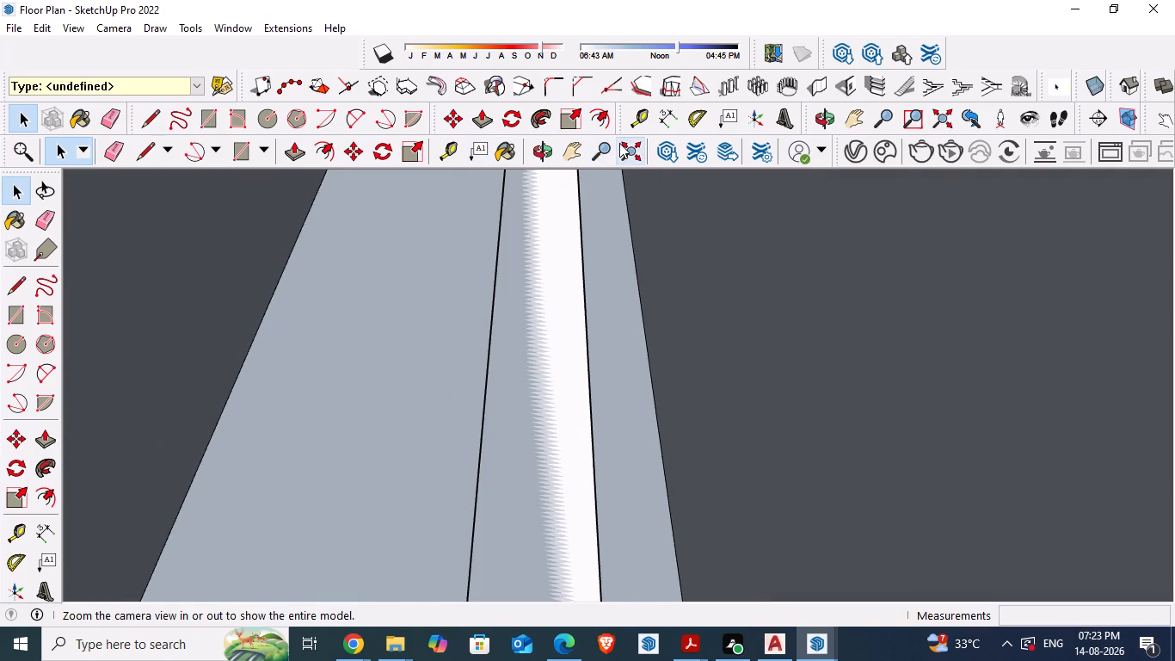
left_click(619, 143)
scroll(563, 260, "up", 4)
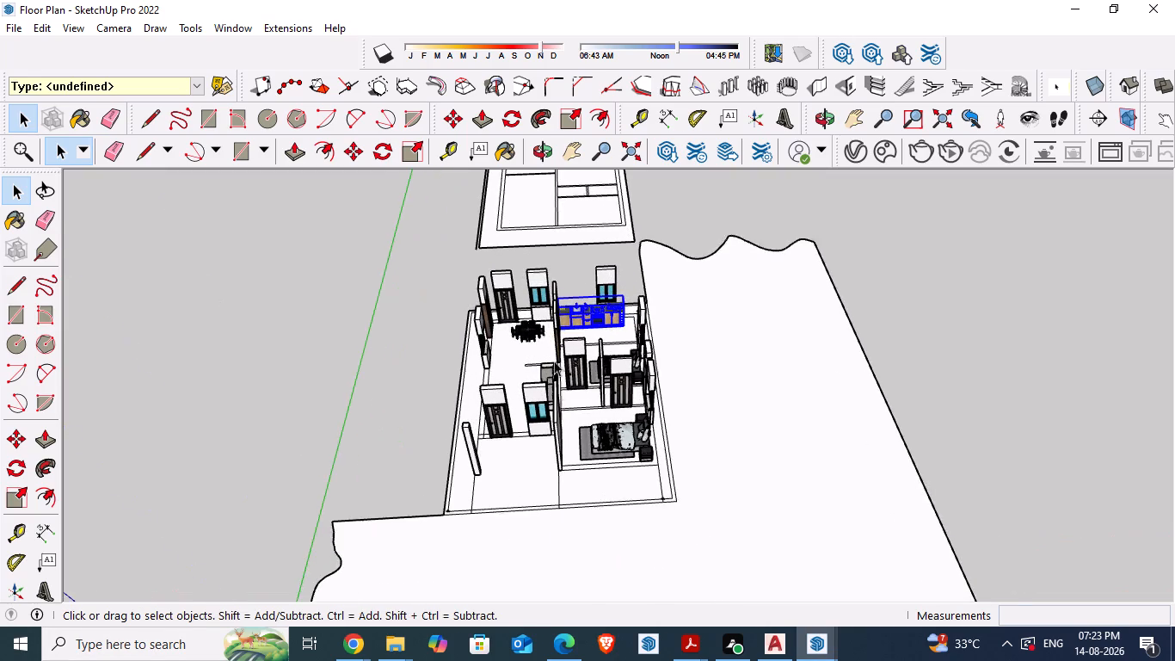
scroll(561, 403, "up", 1)
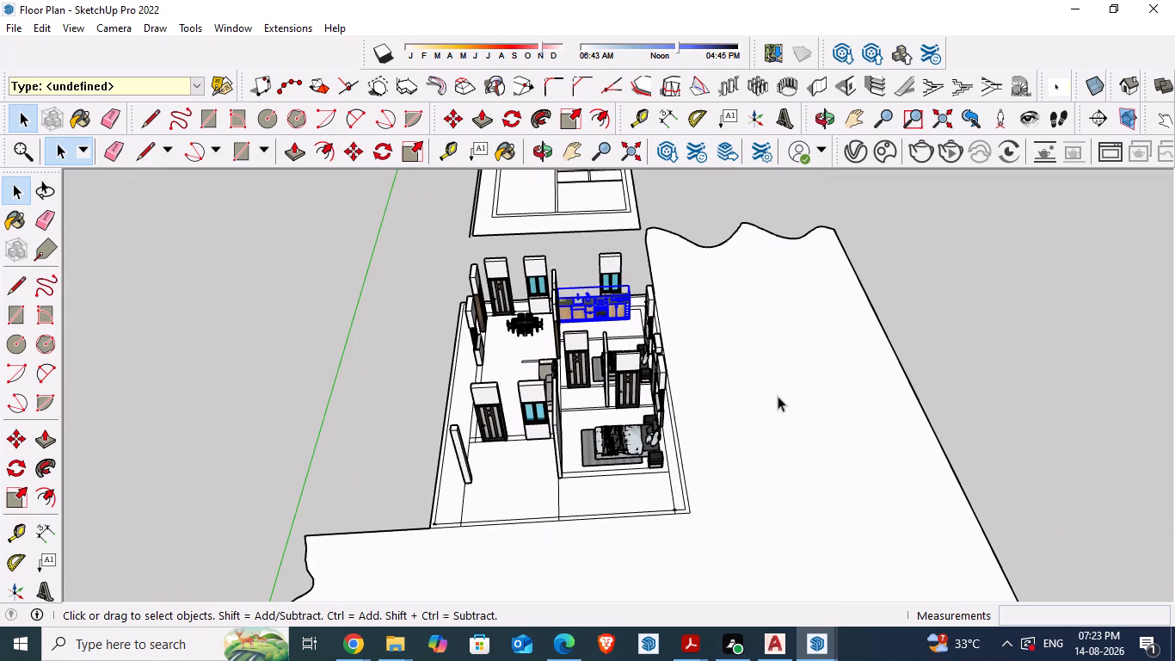
scroll(776, 392, "down", 5)
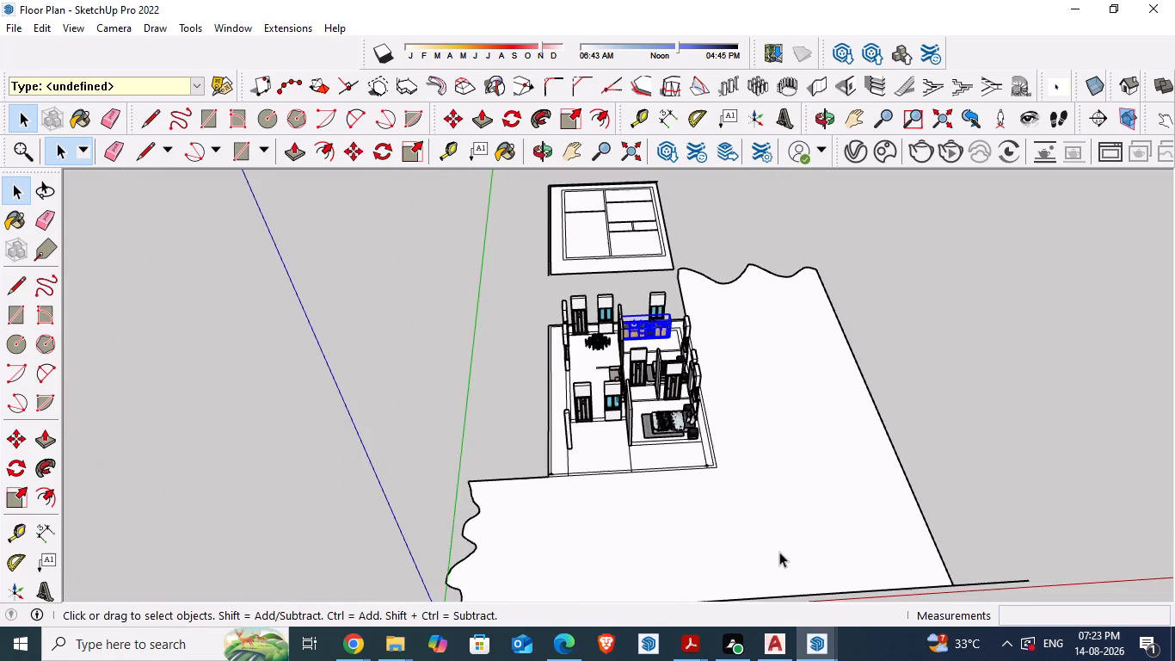
Deselect the kitchen counter and unhide all hidden walls of the house.
left_click(714, 510)
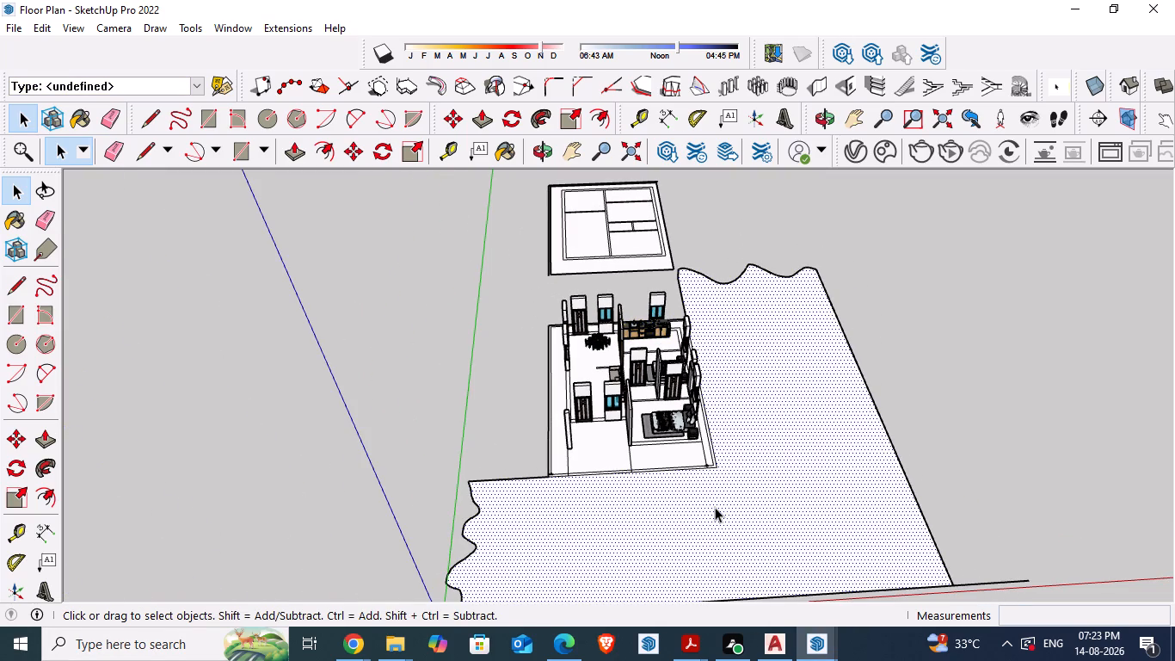
scroll(690, 390, "up", 5)
scroll(611, 447, "up", 5)
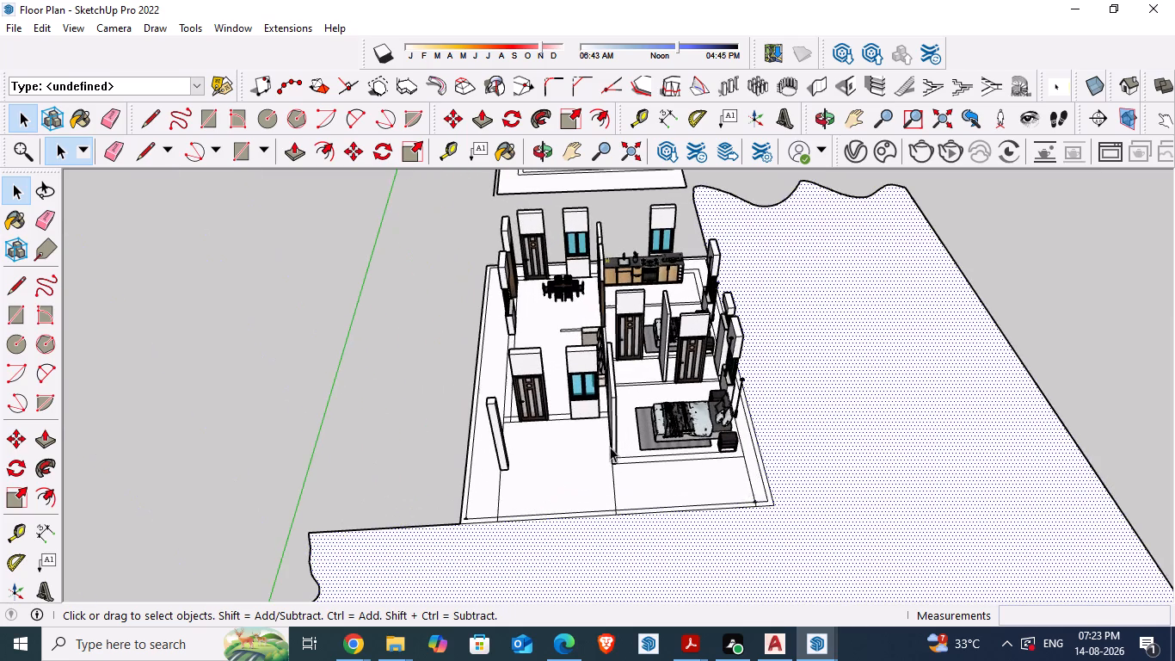
scroll(612, 430, "up", 4)
middle_click_drag(561, 348, 584, 436)
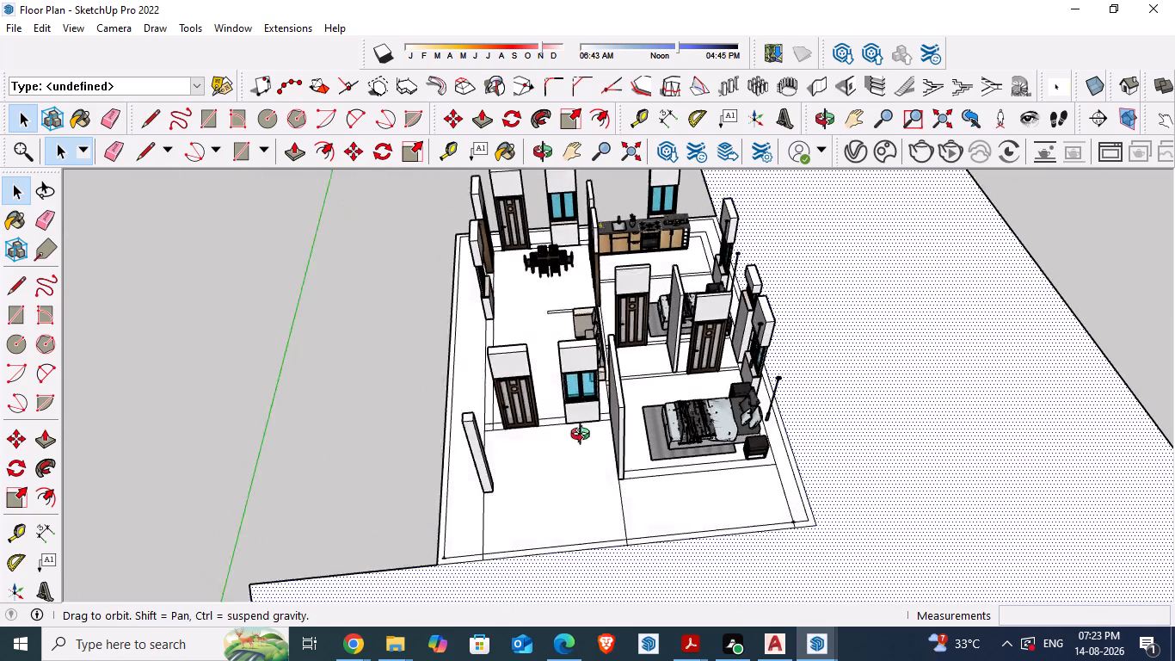
middle_click_drag(584, 436, 573, 464)
left_click(34, 22)
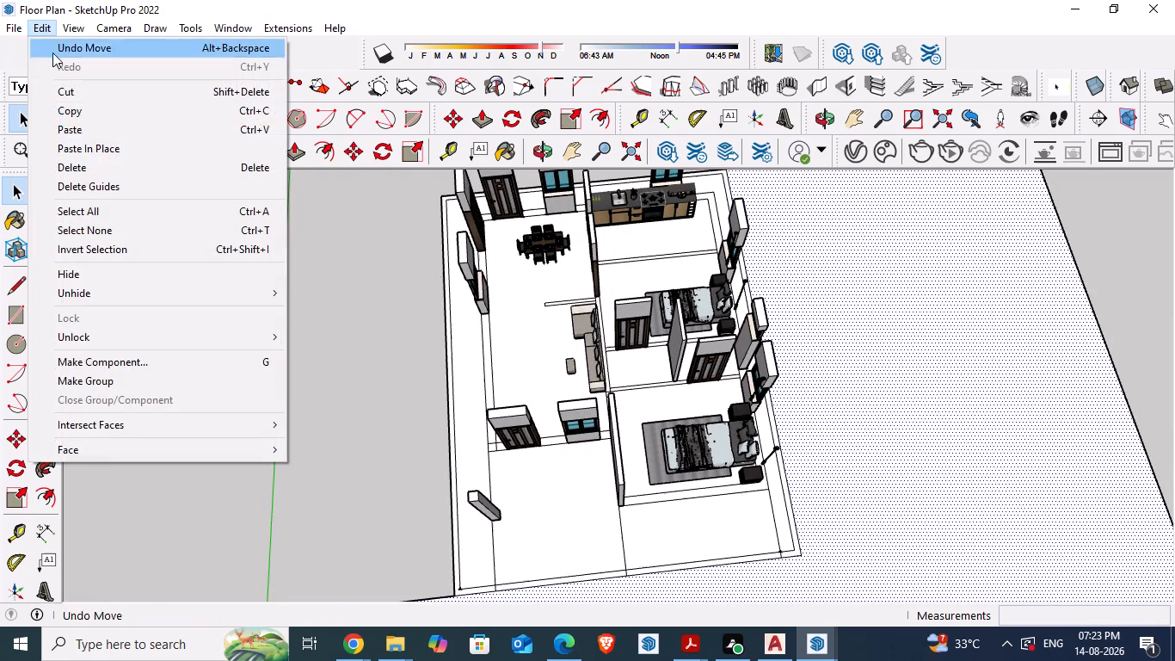
left_click(79, 292)
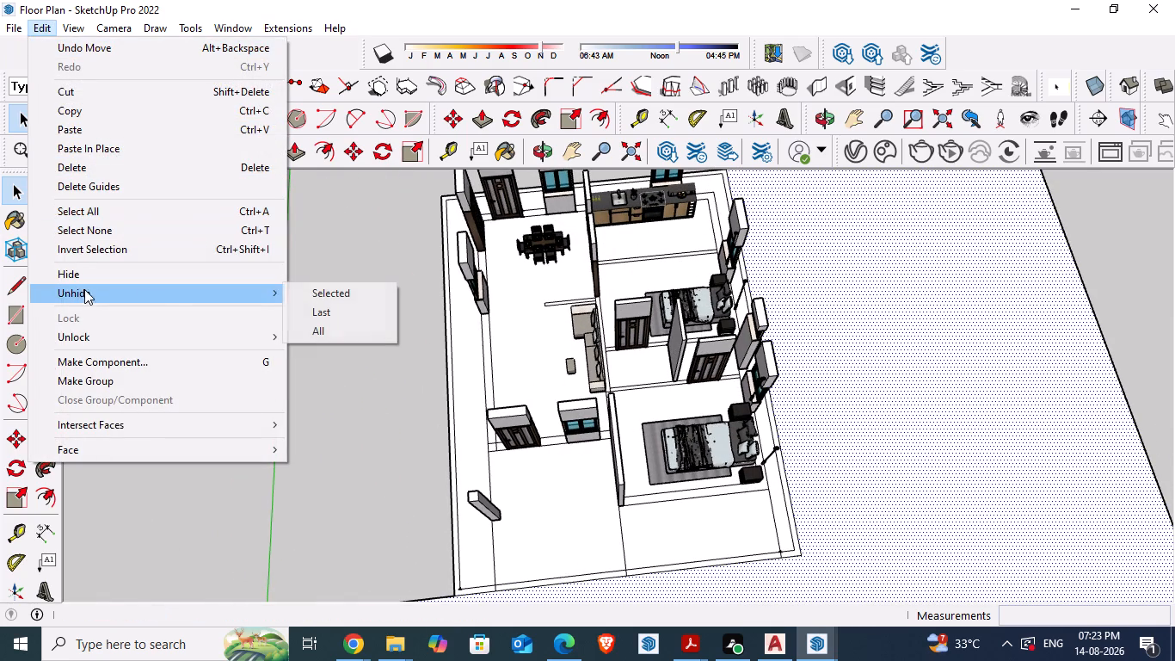
left_click(334, 326)
Scale the living room sofa set along the red axis by about 1.6, extending it away from the wall behind it.
scroll(514, 398, "down", 2)
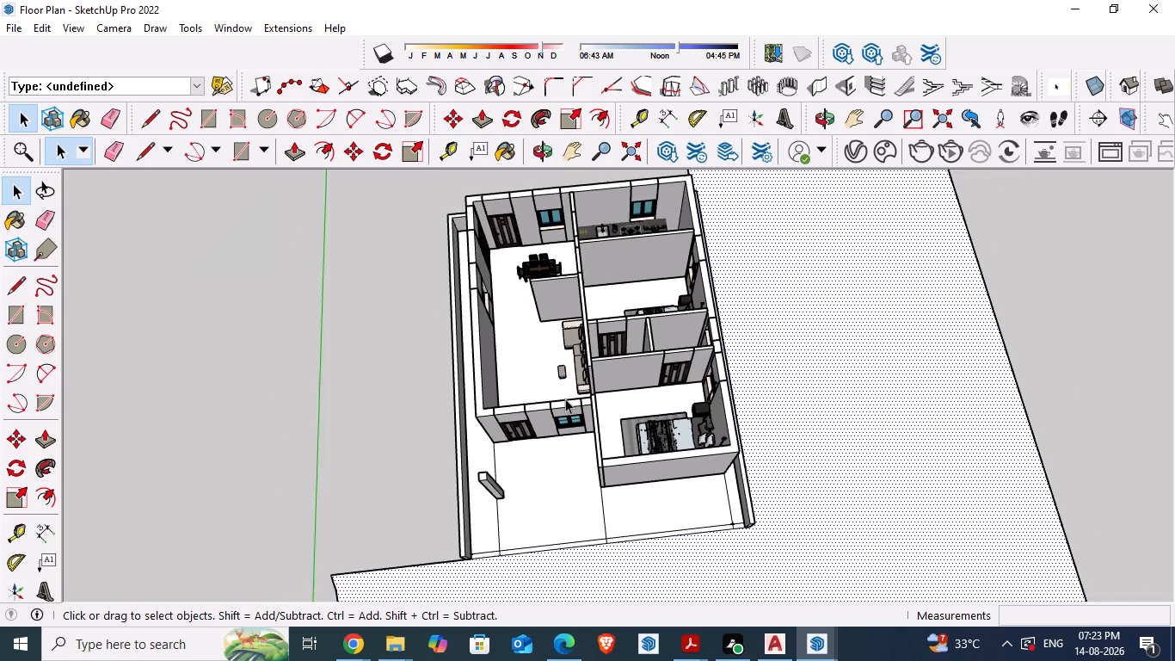
middle_click_drag(565, 398, 681, 439)
scroll(551, 297, "up", 4)
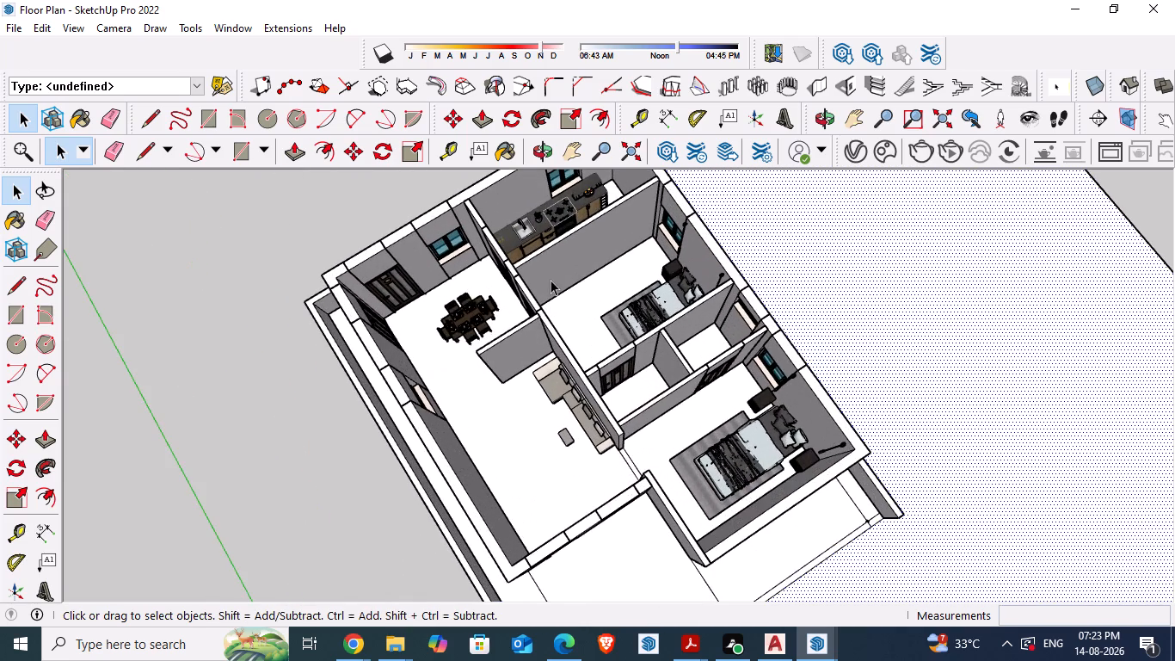
scroll(551, 245, "up", 3)
middle_click_drag(583, 344, 587, 318)
scroll(569, 345, "down", 2)
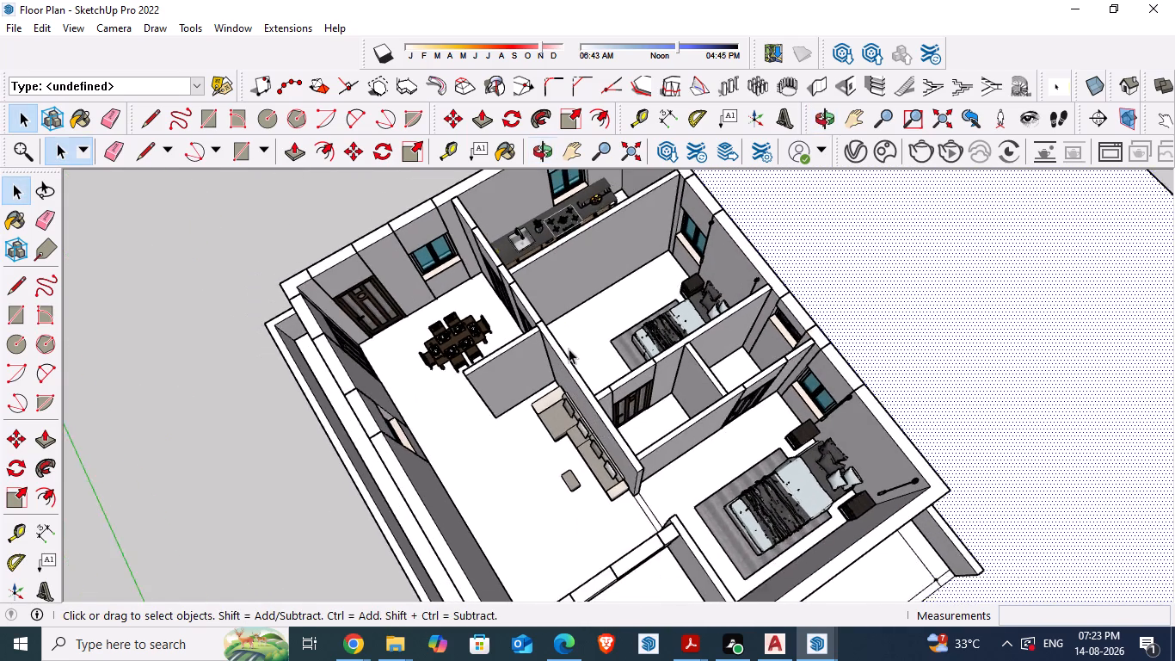
middle_click_drag(599, 417, 625, 419)
scroll(562, 444, "up", 3)
middle_click_drag(571, 435, 594, 363)
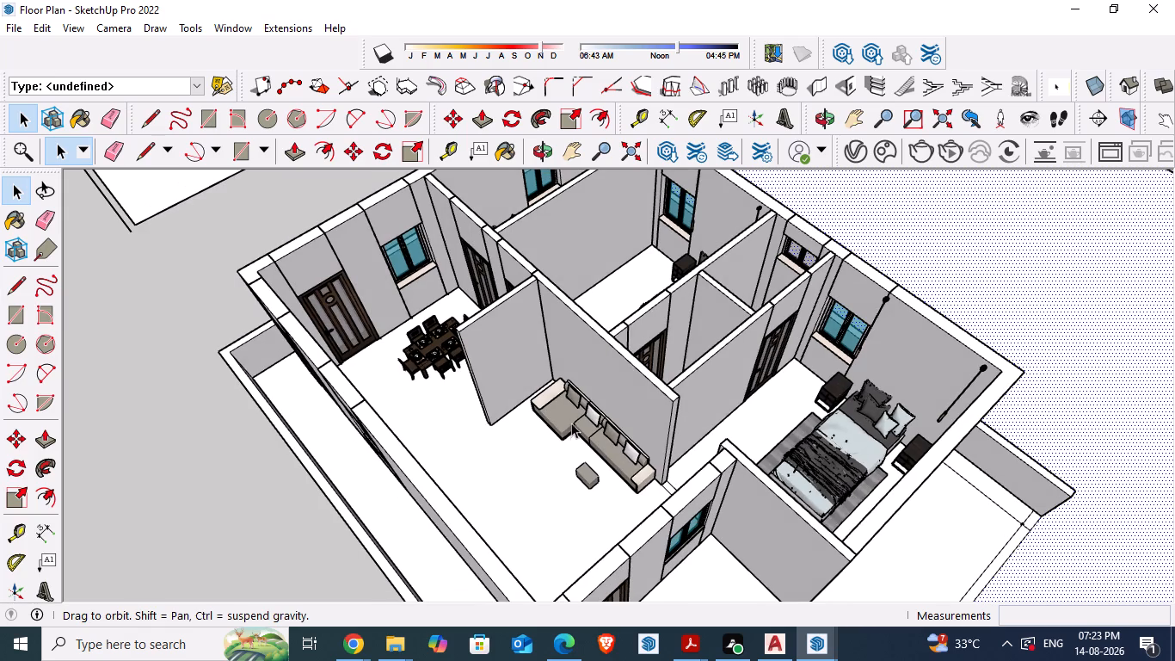
left_click(574, 417)
key("s")
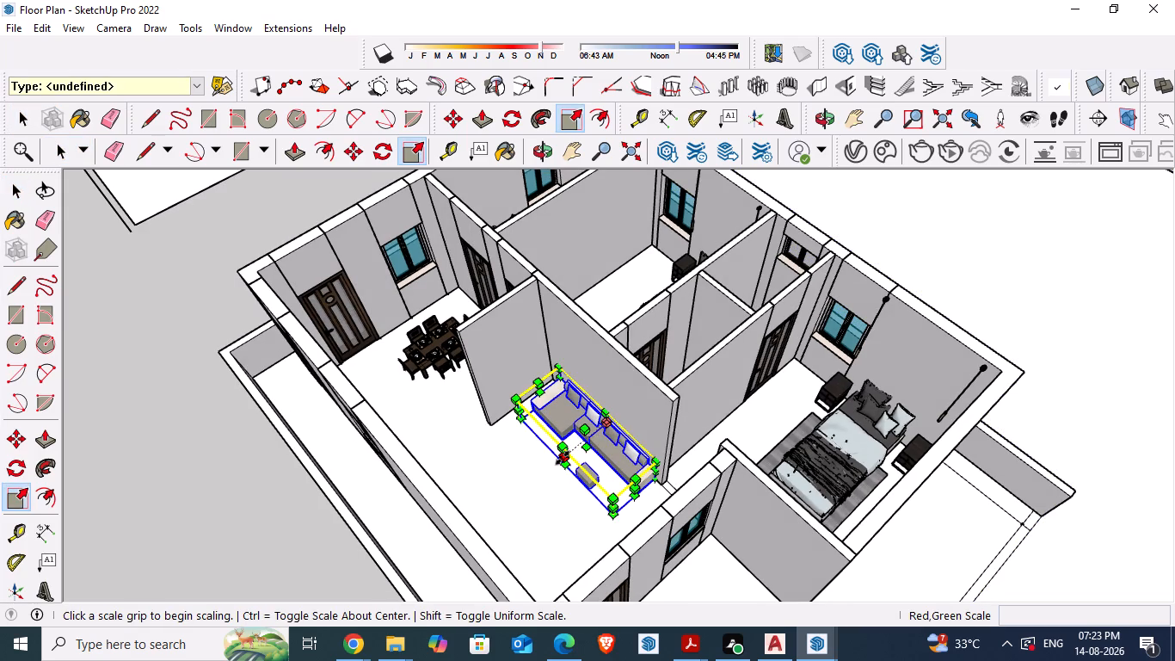
left_click_drag(563, 458, 535, 471)
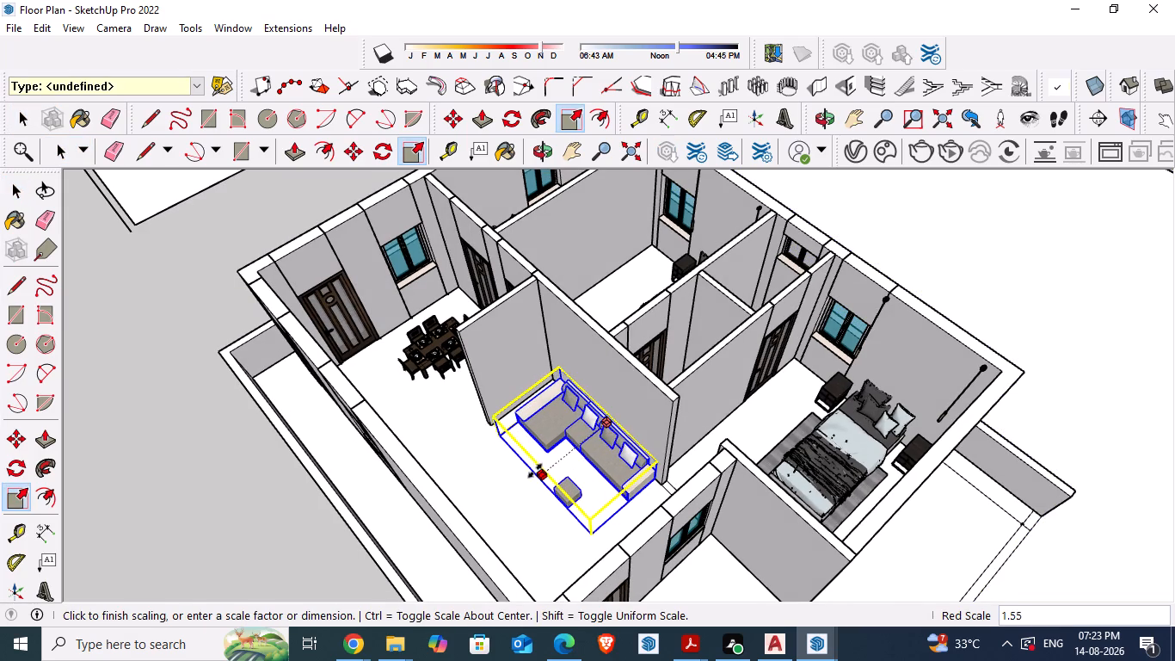
left_click_drag(535, 471, 534, 473)
key("space")
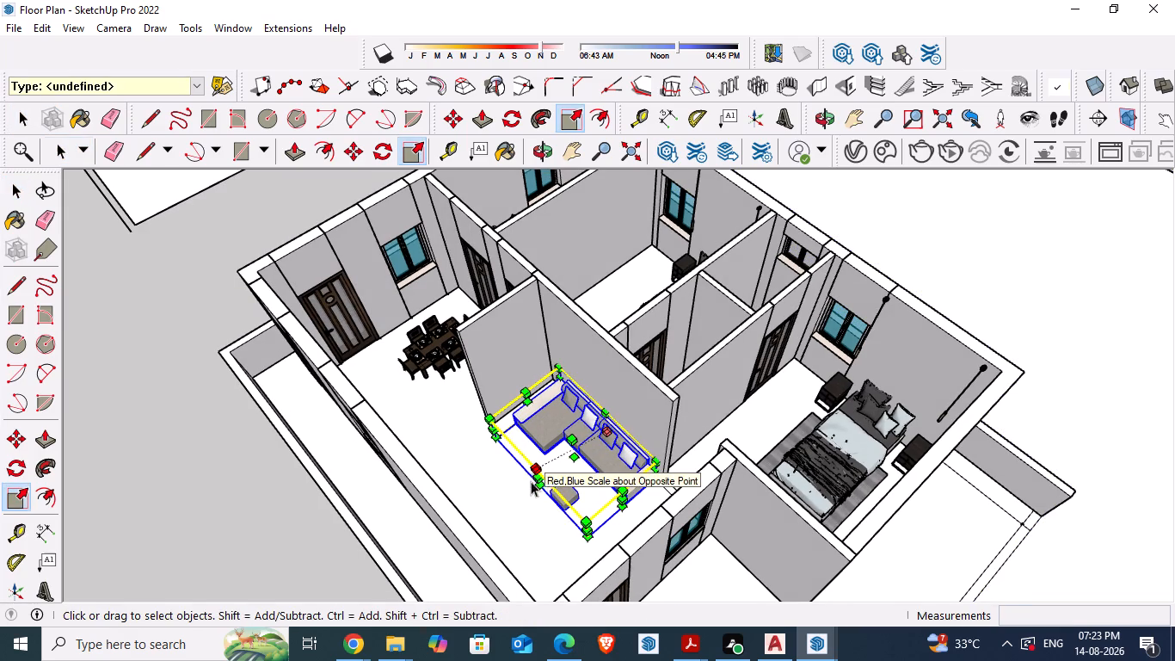
left_click(159, 504)
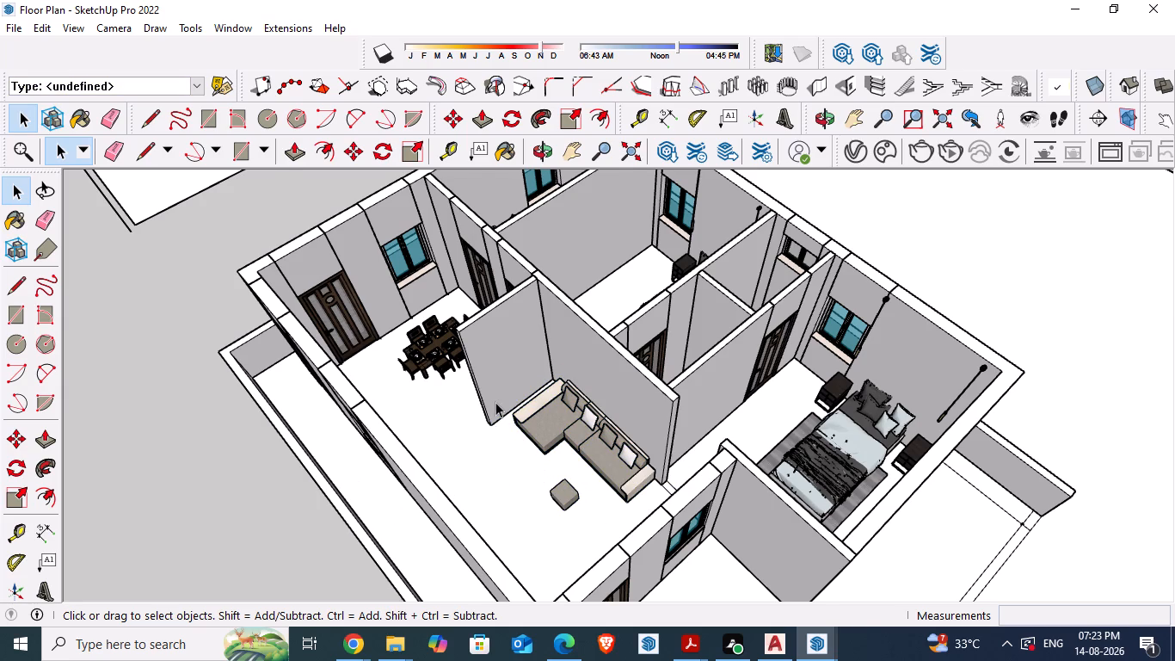
Save the furnished house model.
scroll(495, 402, "down", 3)
middle_click_drag(660, 429, 675, 456)
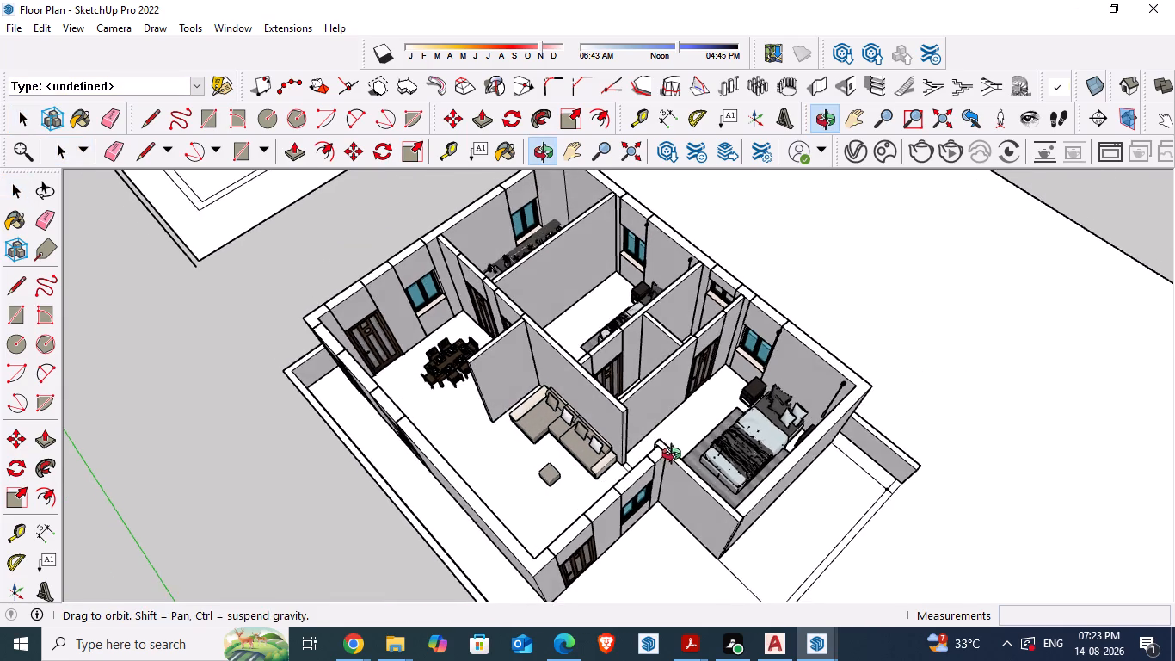
middle_click_drag(675, 456, 683, 489)
scroll(632, 485, "down", 1)
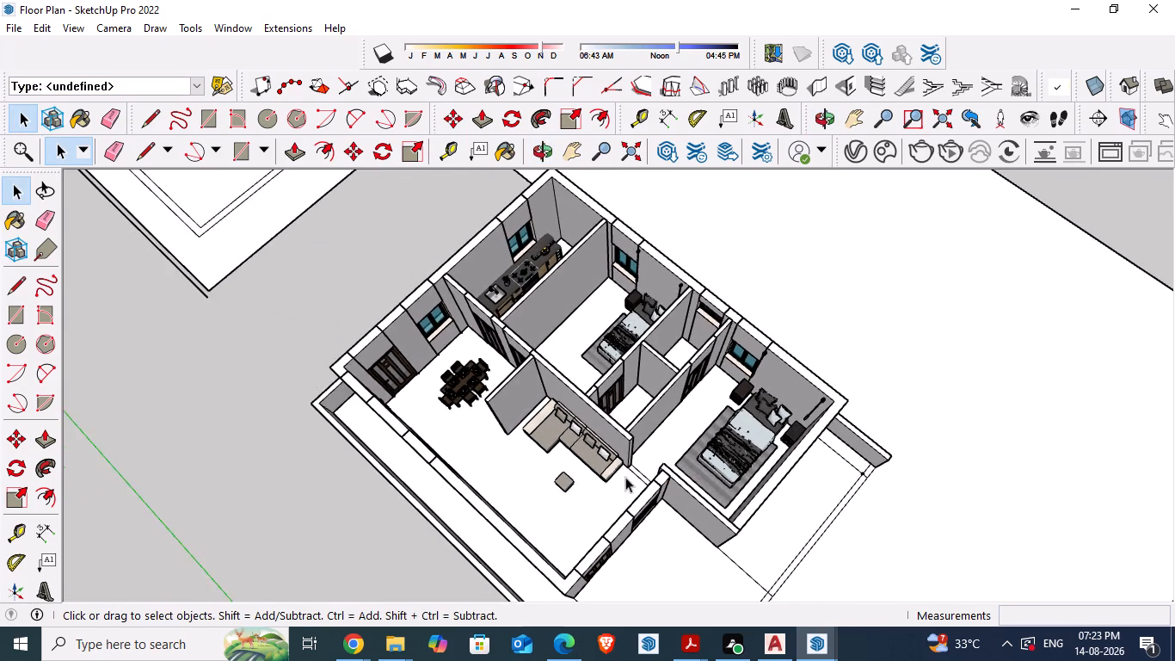
scroll(625, 477, "down", 1)
middle_click_drag(596, 454, 581, 440)
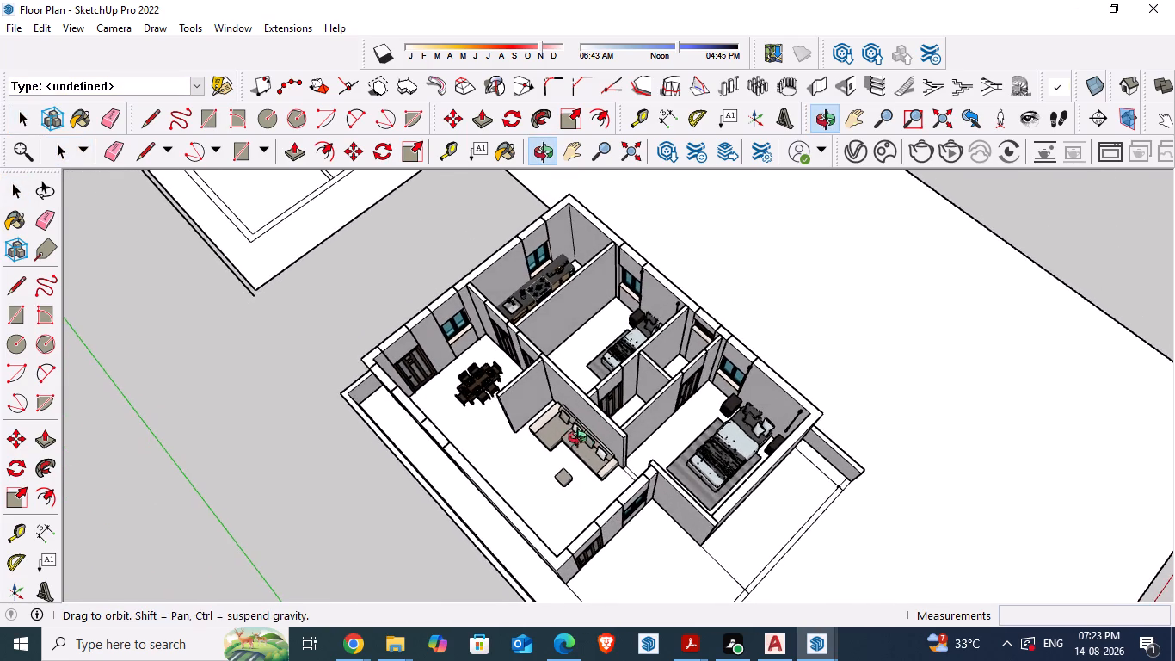
middle_click_drag(581, 440, 606, 448)
key("ctrl+s")
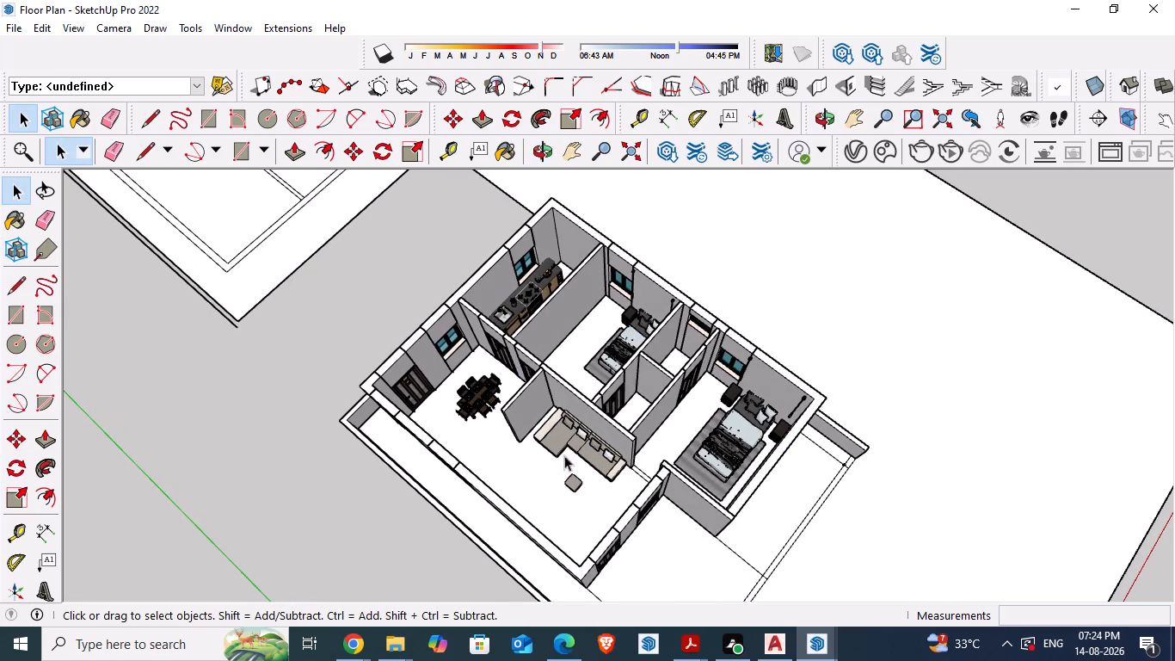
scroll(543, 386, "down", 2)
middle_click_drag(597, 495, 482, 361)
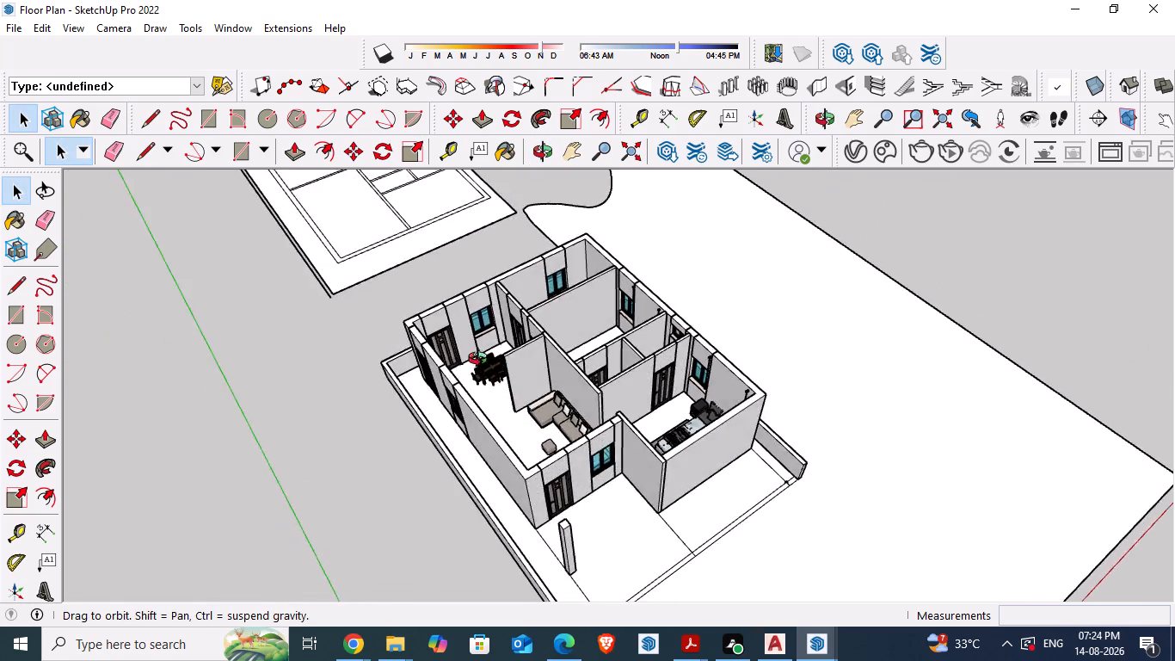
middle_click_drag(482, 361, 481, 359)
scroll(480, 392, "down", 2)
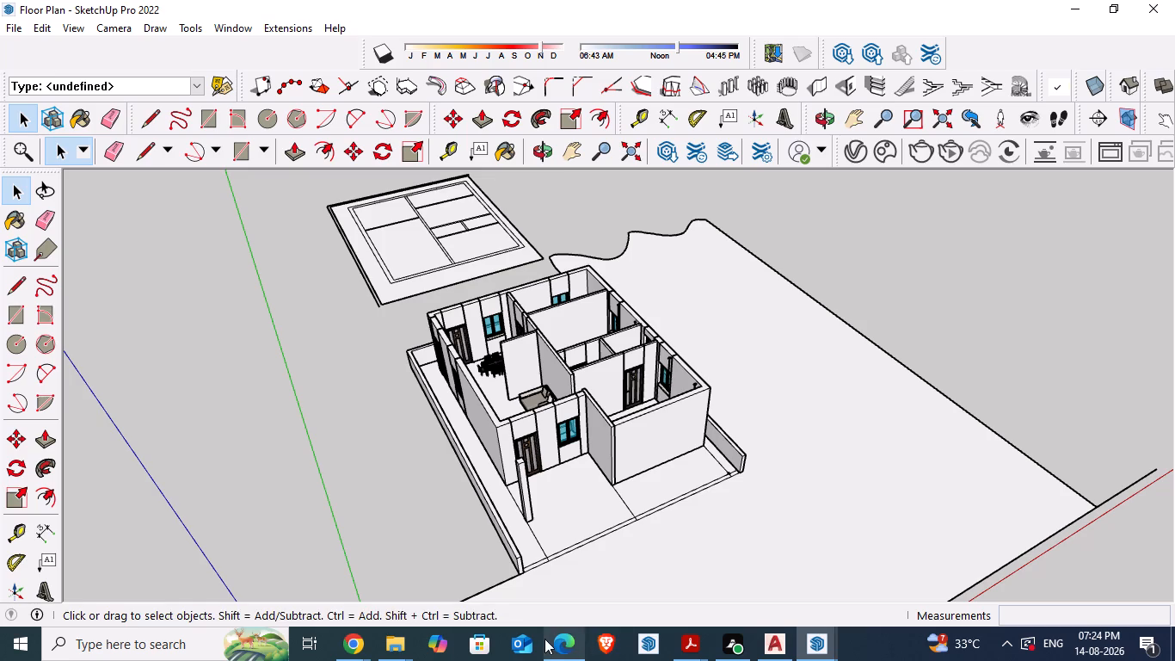
Switch to the 3D Warehouse page in Edge and search the models for iron gate.
left_click(560, 647)
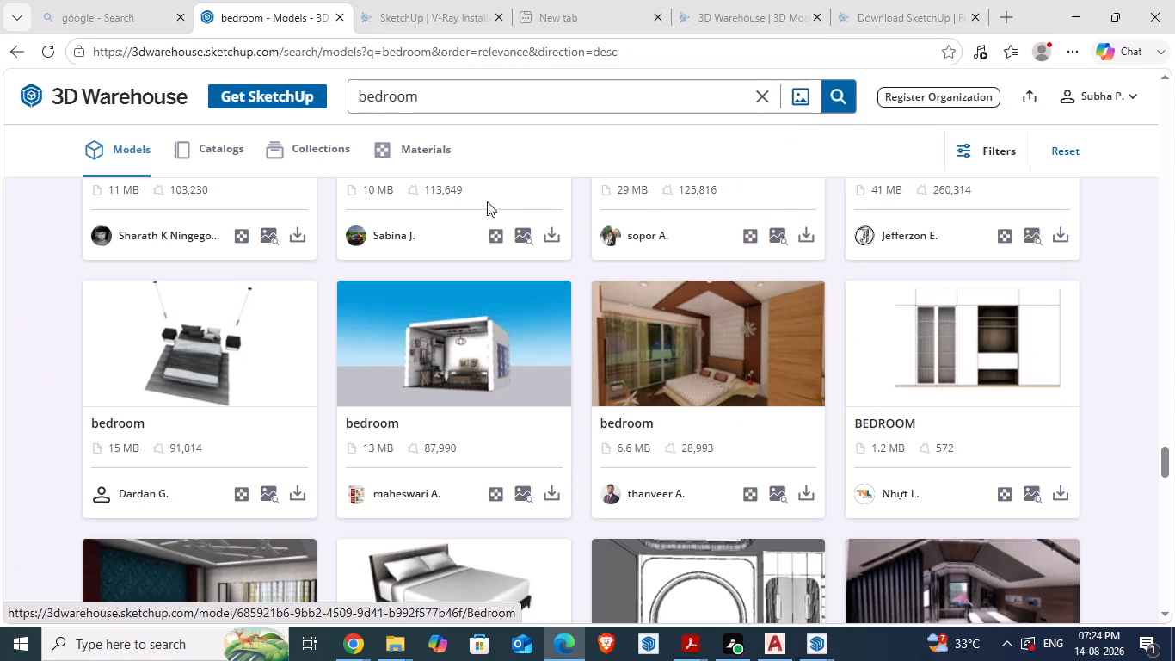
left_click_drag(434, 90, 266, 72)
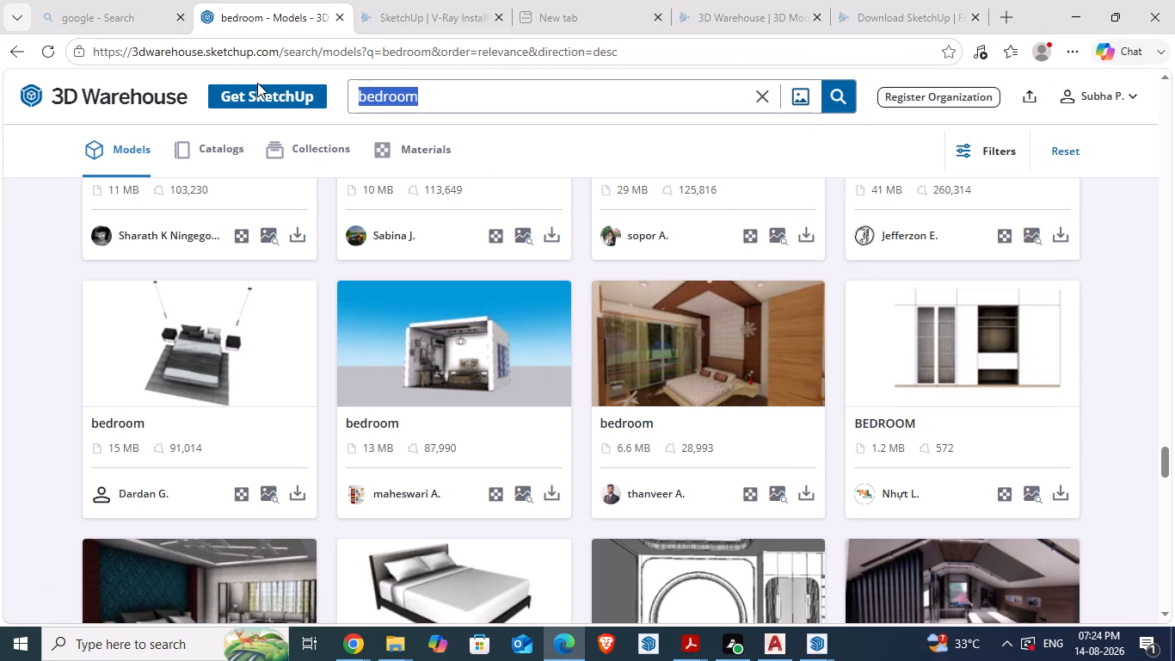
key("i")
type("ron gate")
key("Return")
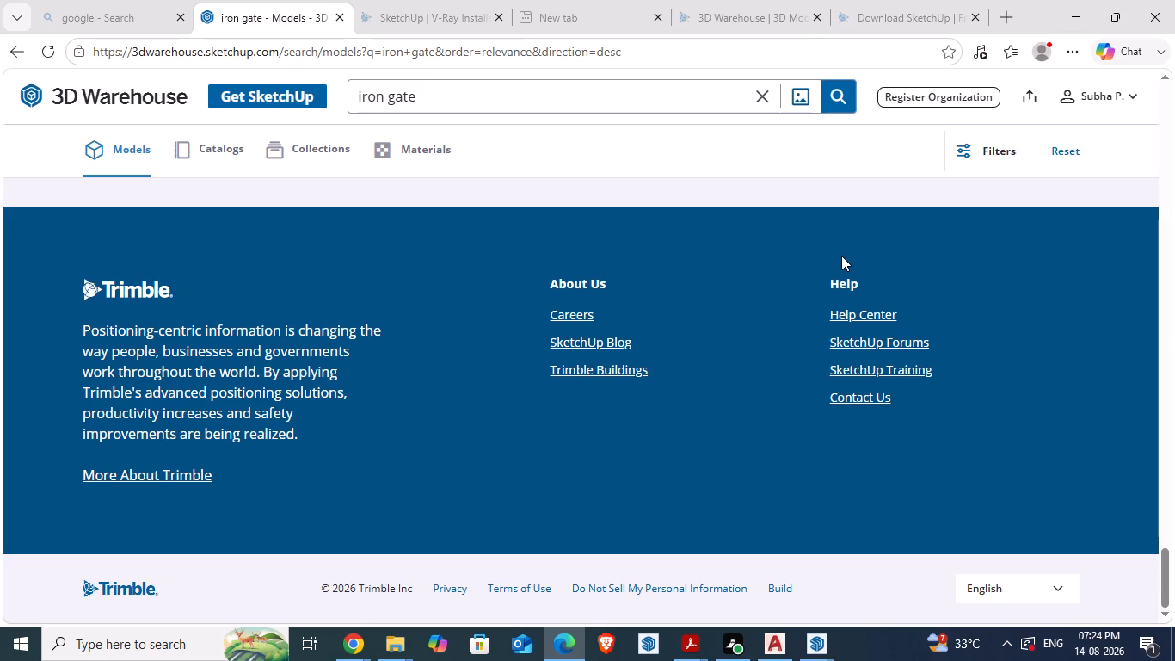
Browse the iron gate models, load more results and download the Ornate Iron Gate by EddieB as a SketchUp file.
scroll(450, 388, "up", 14)
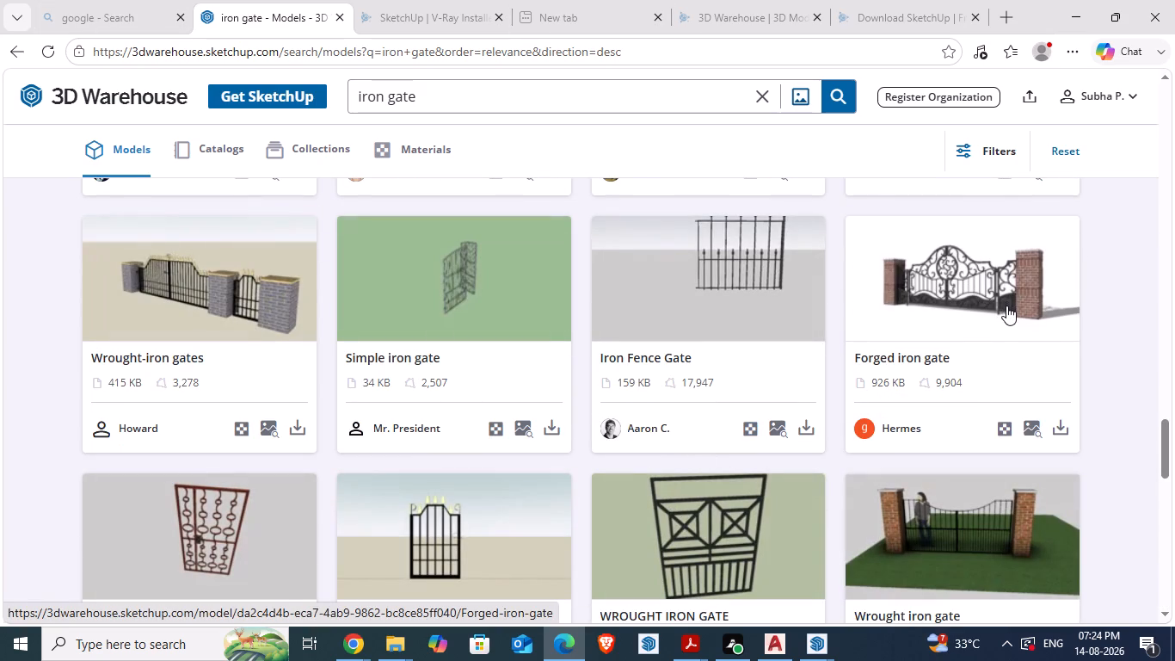
scroll(1006, 305, "down", 5)
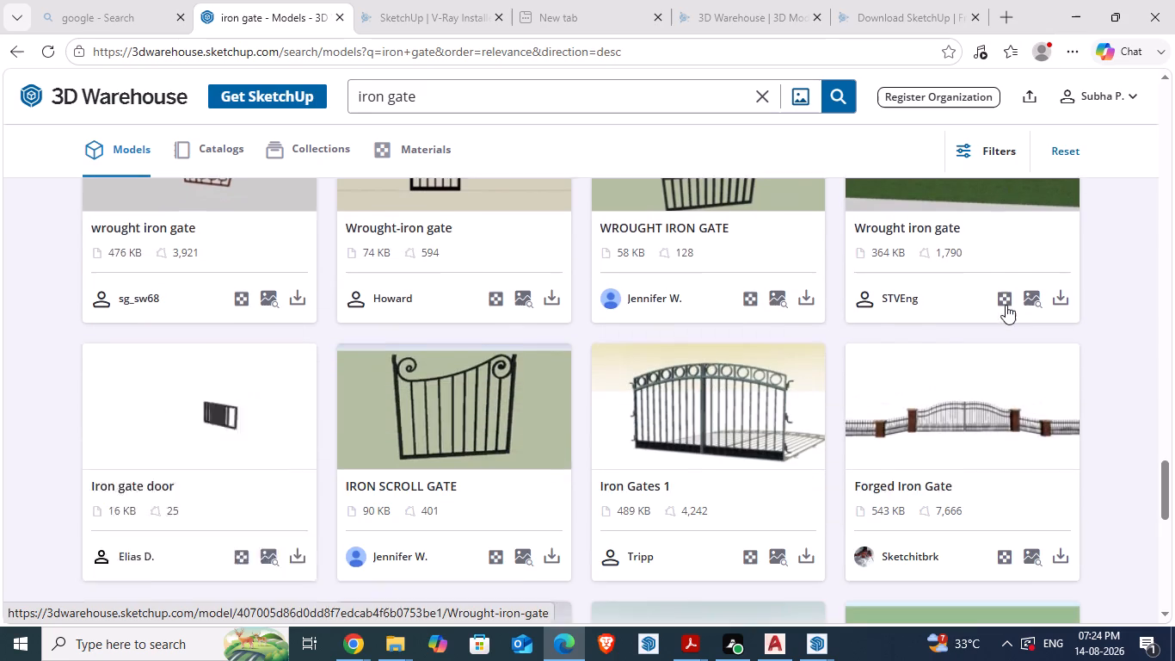
scroll(1006, 305, "down", 2)
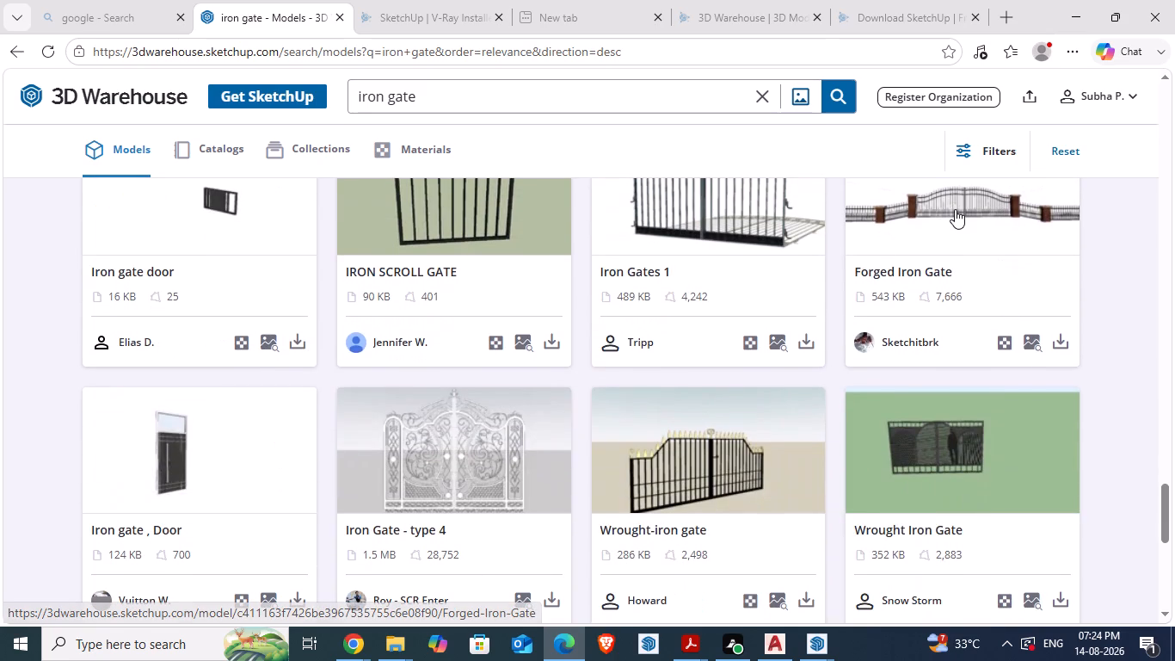
scroll(922, 221, "up", 4)
scroll(861, 238, "down", 4)
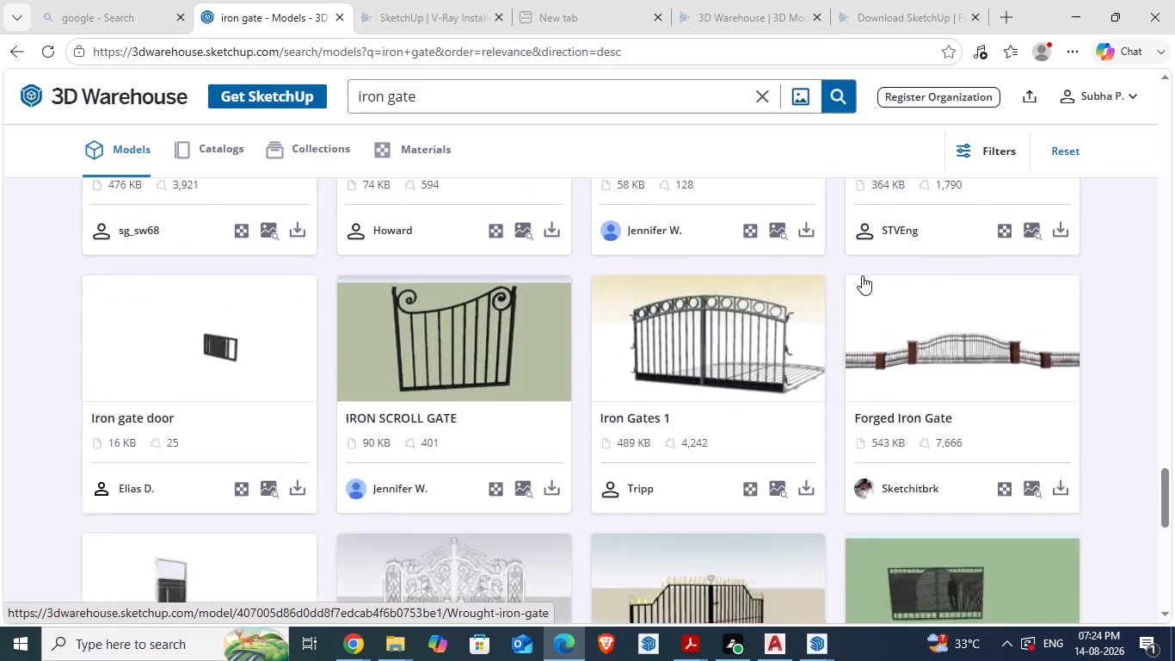
scroll(514, 405, "down", 4)
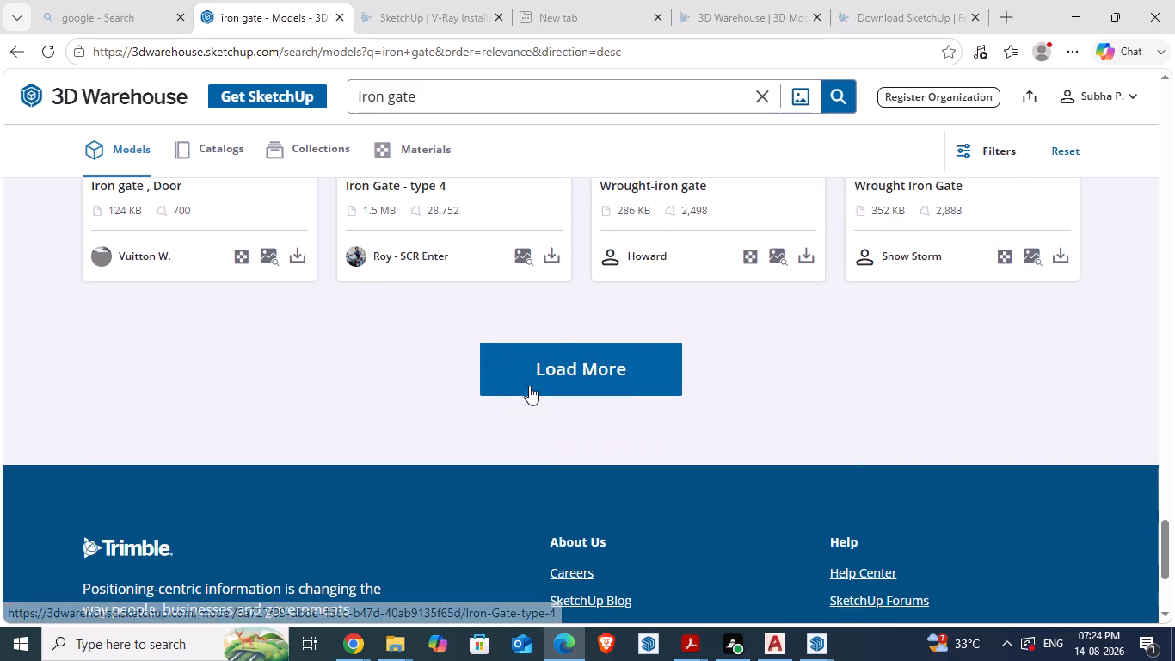
left_click_drag(539, 392, 542, 407)
left_click(543, 377)
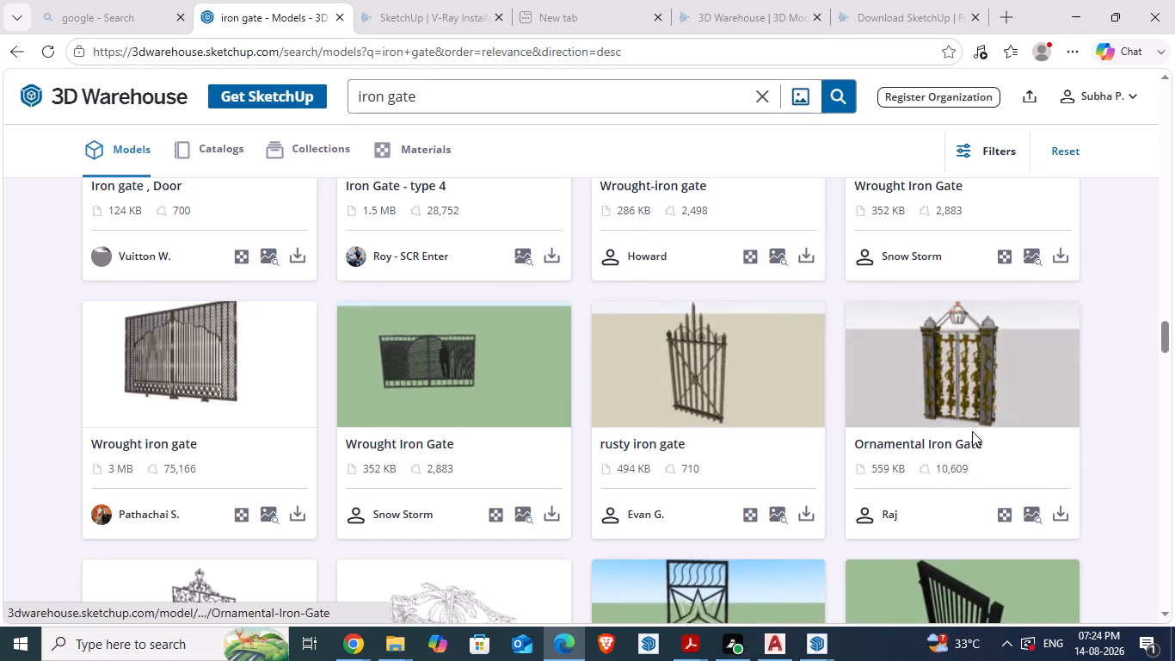
scroll(699, 411, "down", 5)
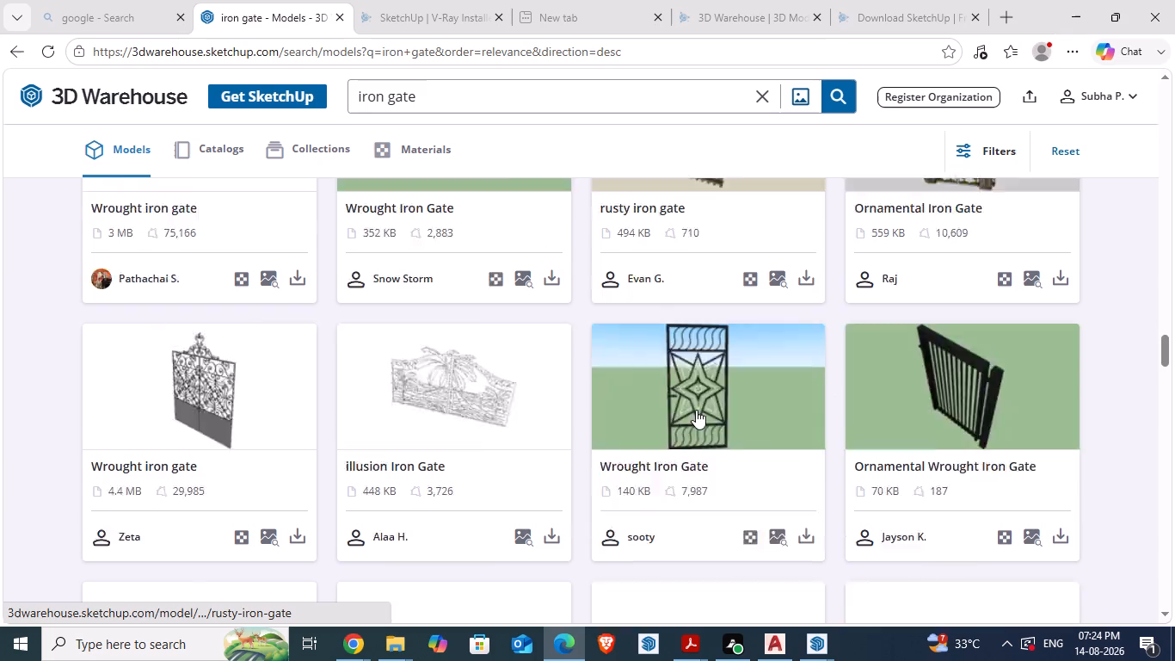
scroll(692, 400, "down", 3)
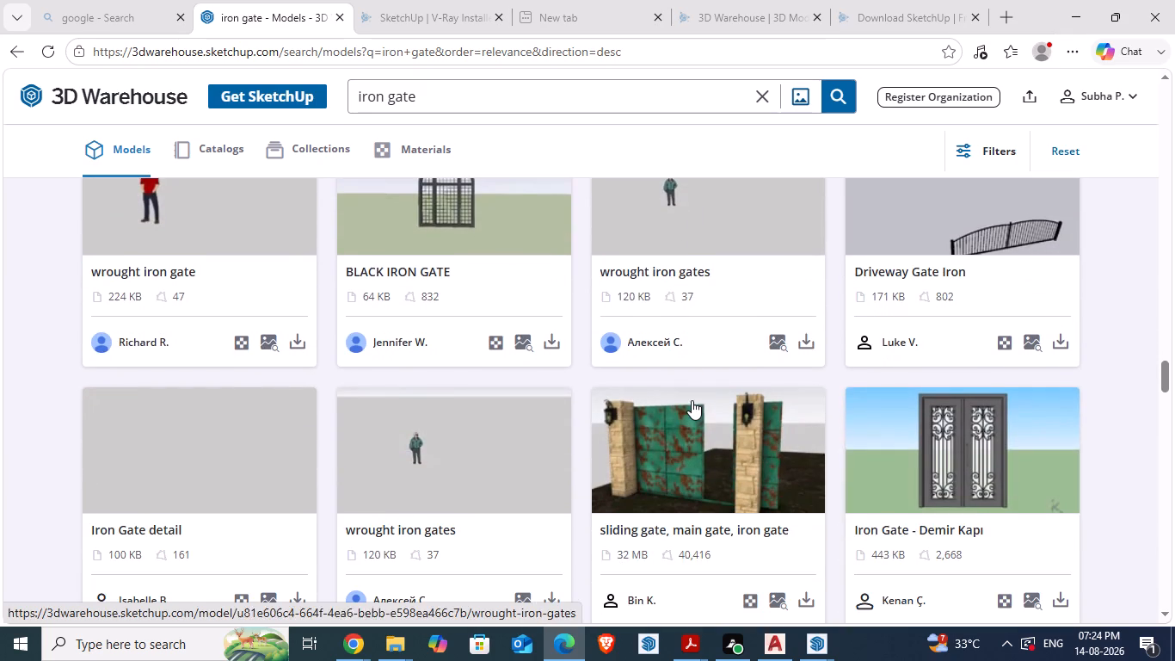
scroll(692, 400, "down", 4)
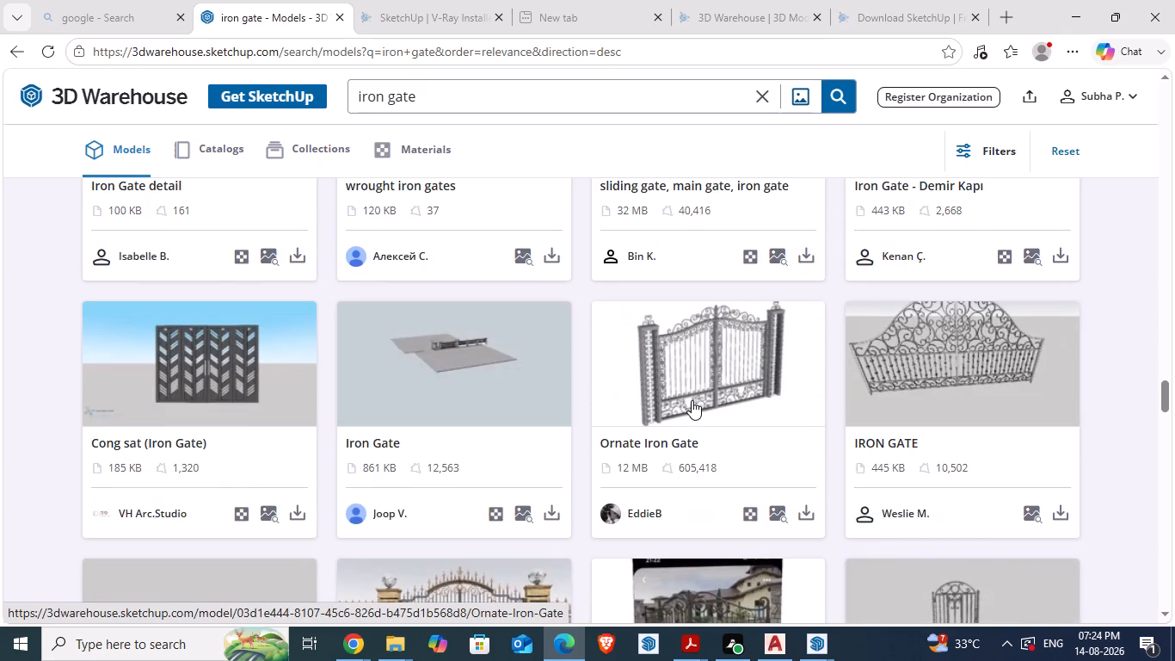
left_click(803, 507)
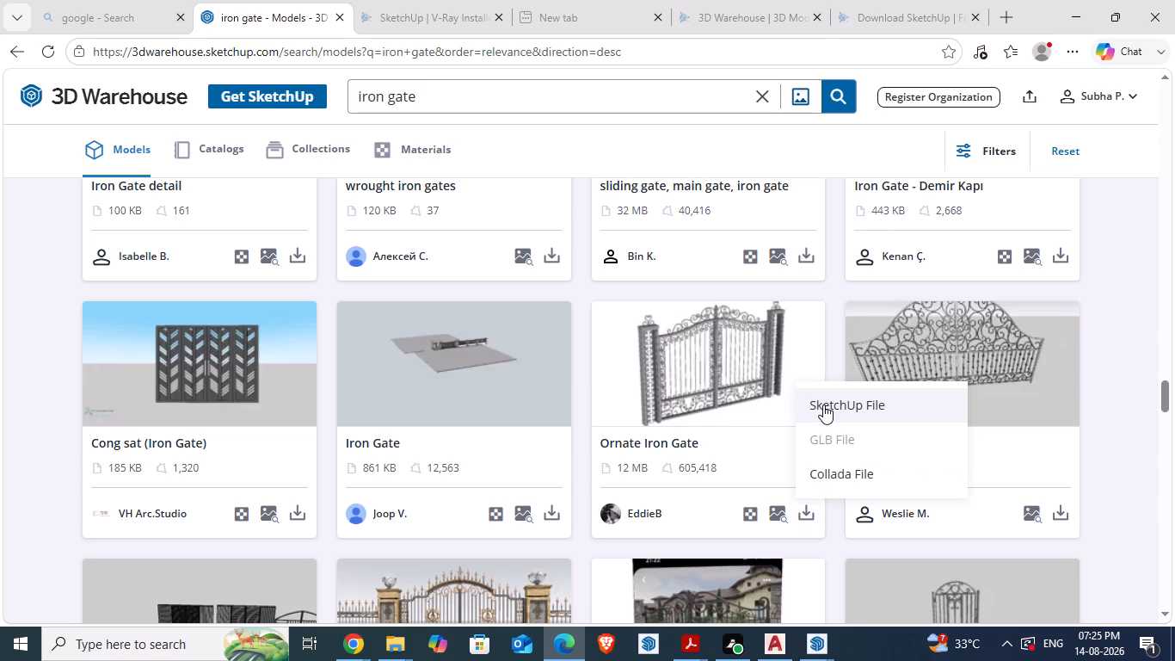
left_click(823, 405)
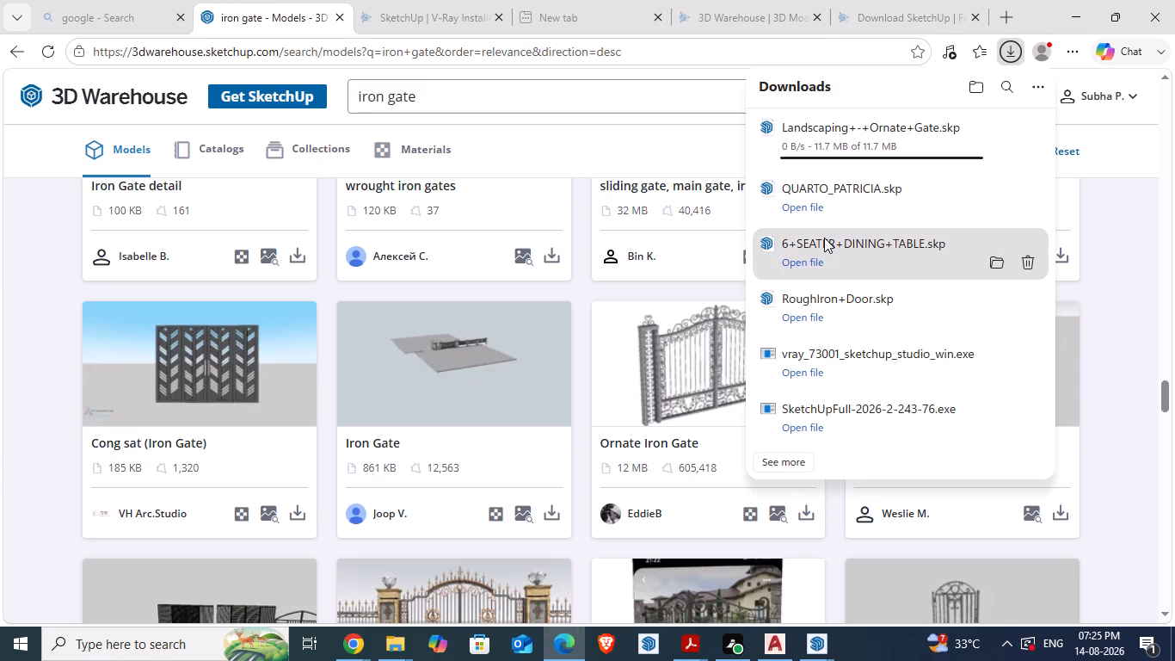
Switch to the SketchUp window holding the kitchen model and save that model.
left_click(811, 652)
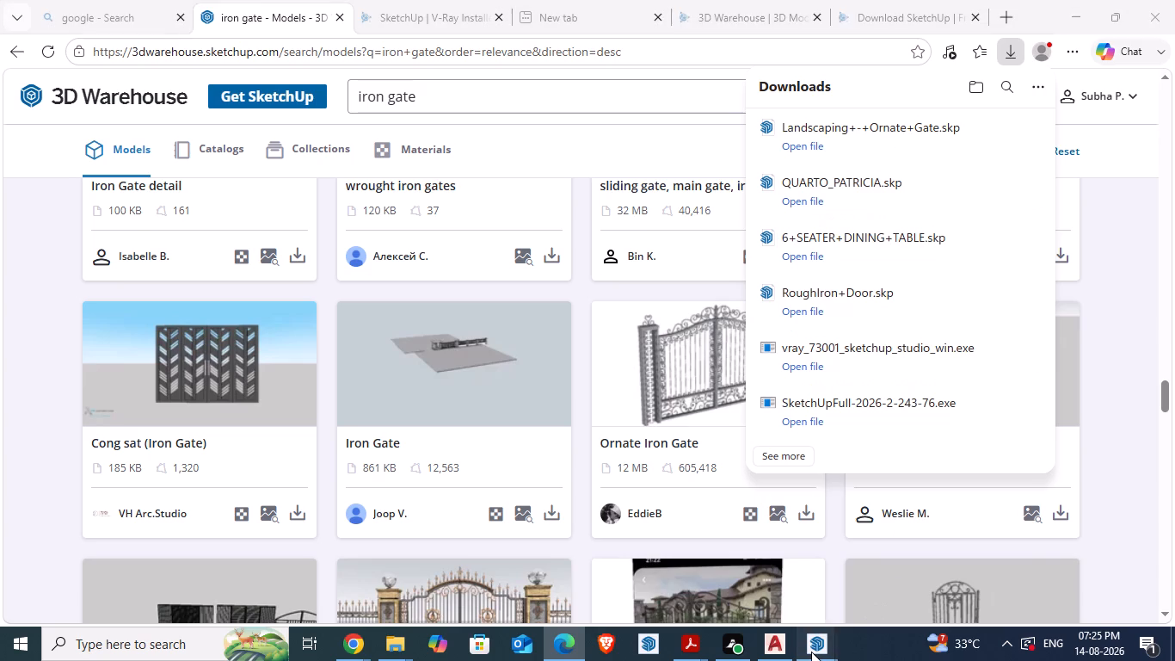
left_click(883, 581)
left_click(766, 475)
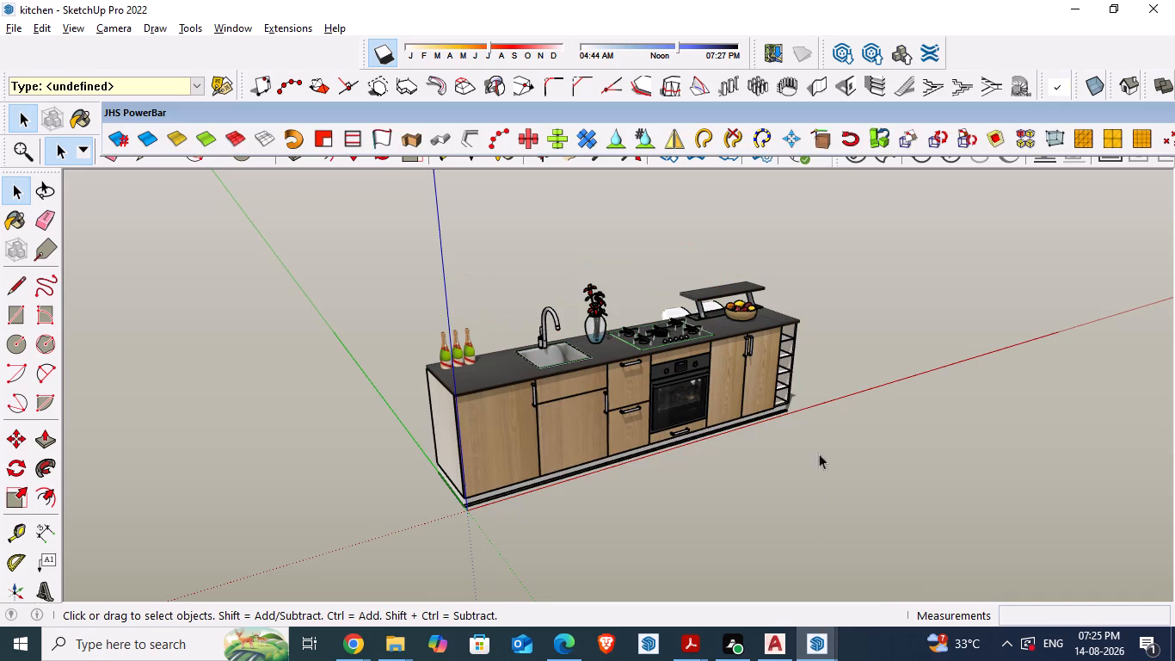
left_click(15, 26)
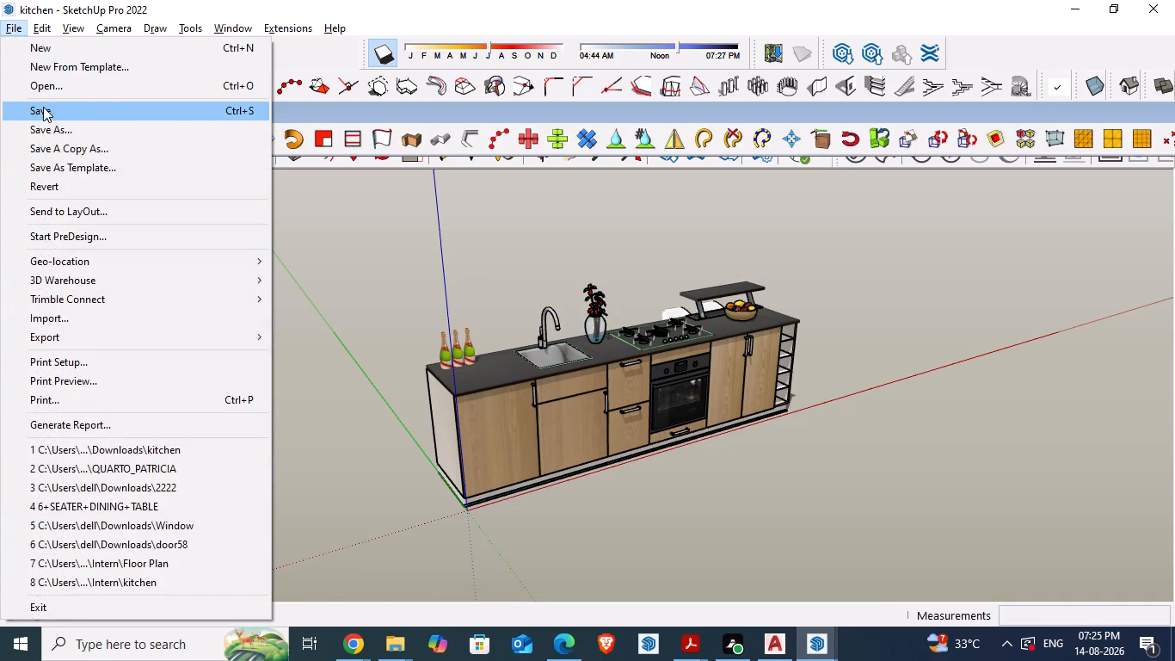
left_click(43, 108)
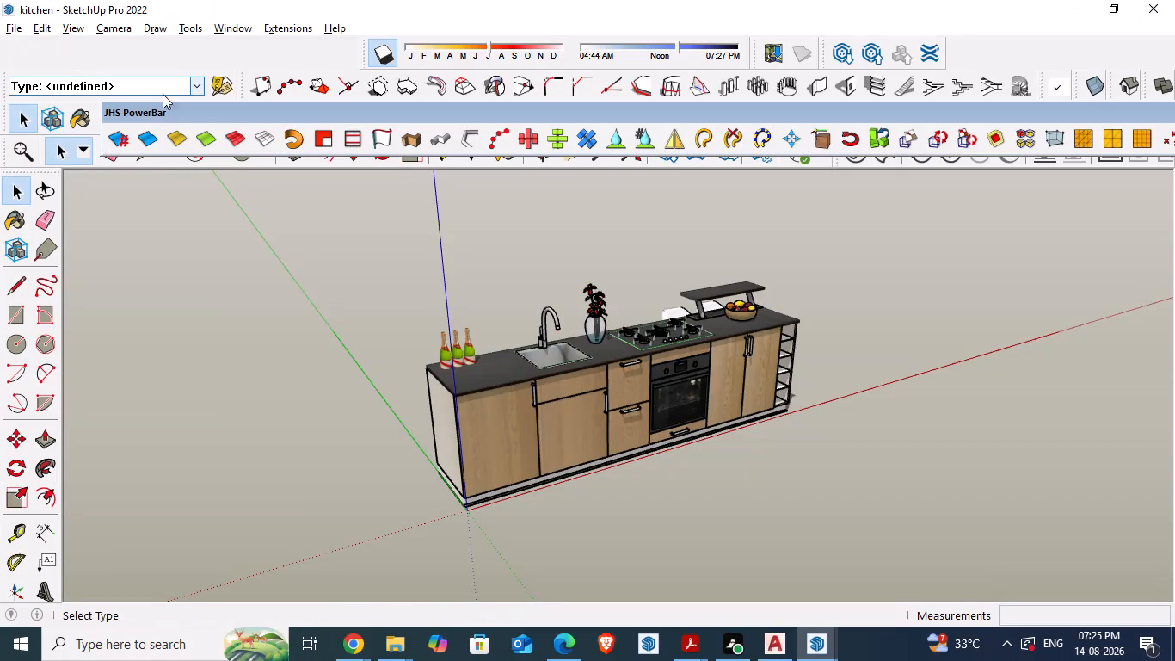
Dock the floating JHS PowerBar among the other toolbars.
left_click_drag(209, 111, 114, 58)
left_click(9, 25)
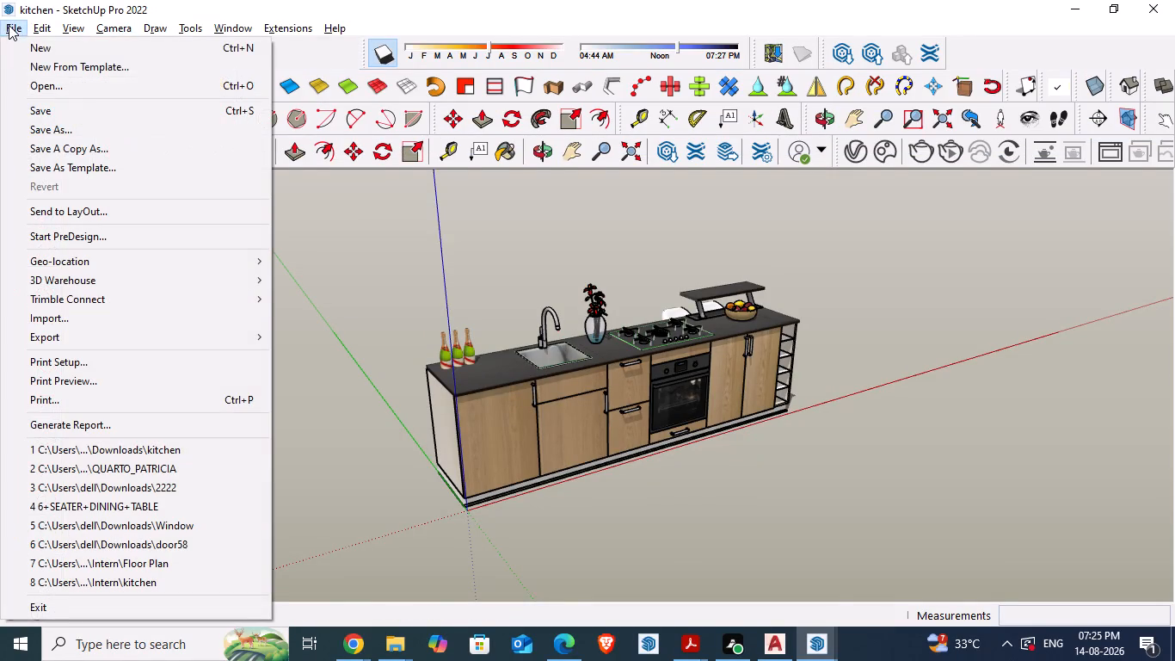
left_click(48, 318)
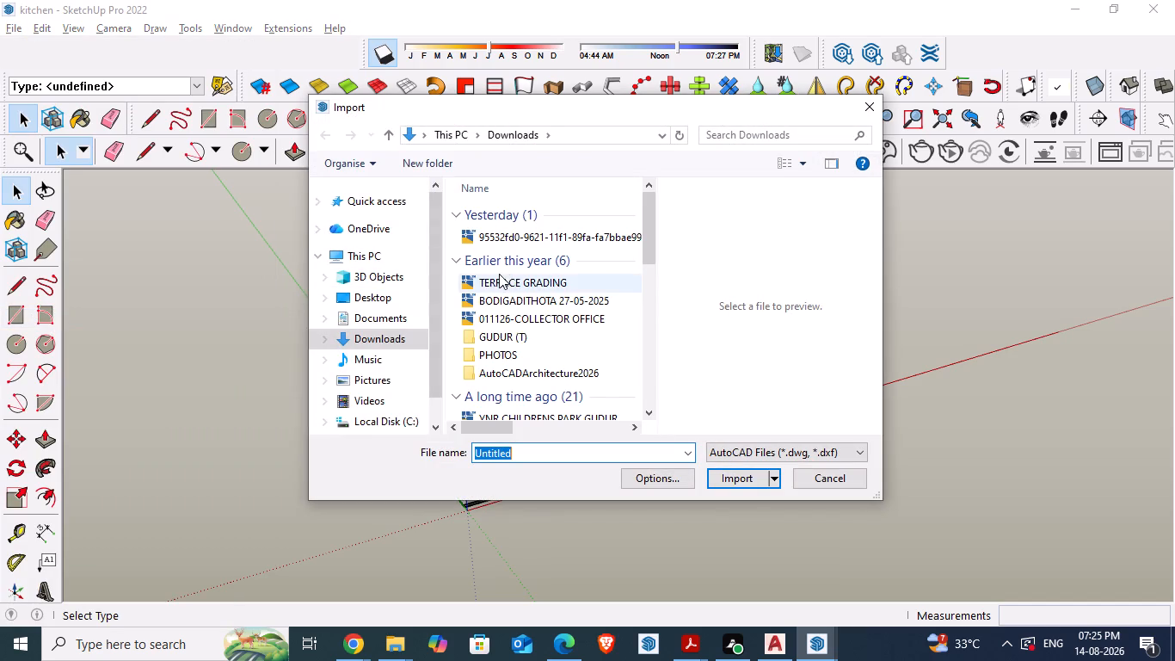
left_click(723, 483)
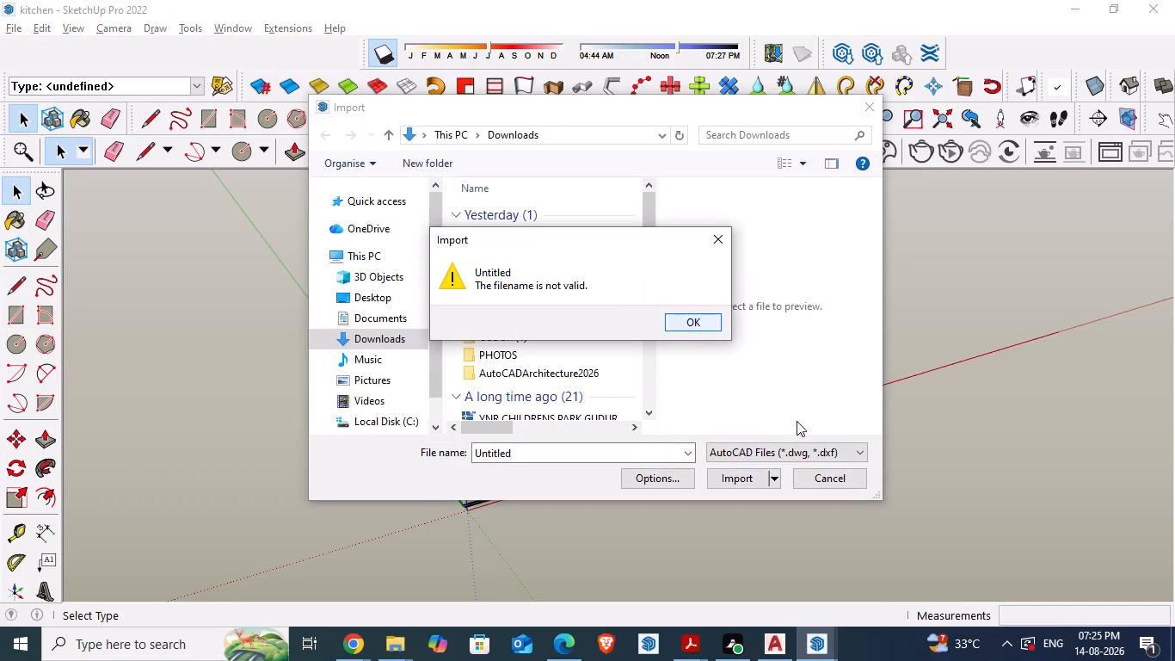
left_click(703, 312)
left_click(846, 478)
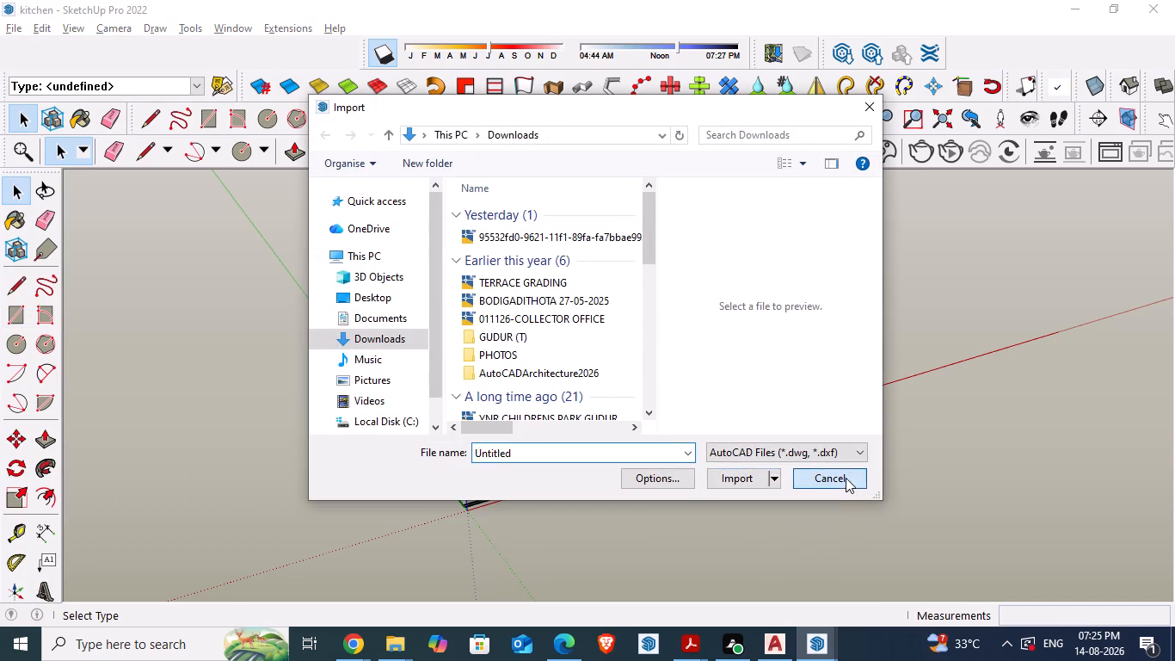
Open the downloaded Landscaping+-+Ornate+Gate model from the Downloads folder in place of the kitchen model.
left_click(9, 23)
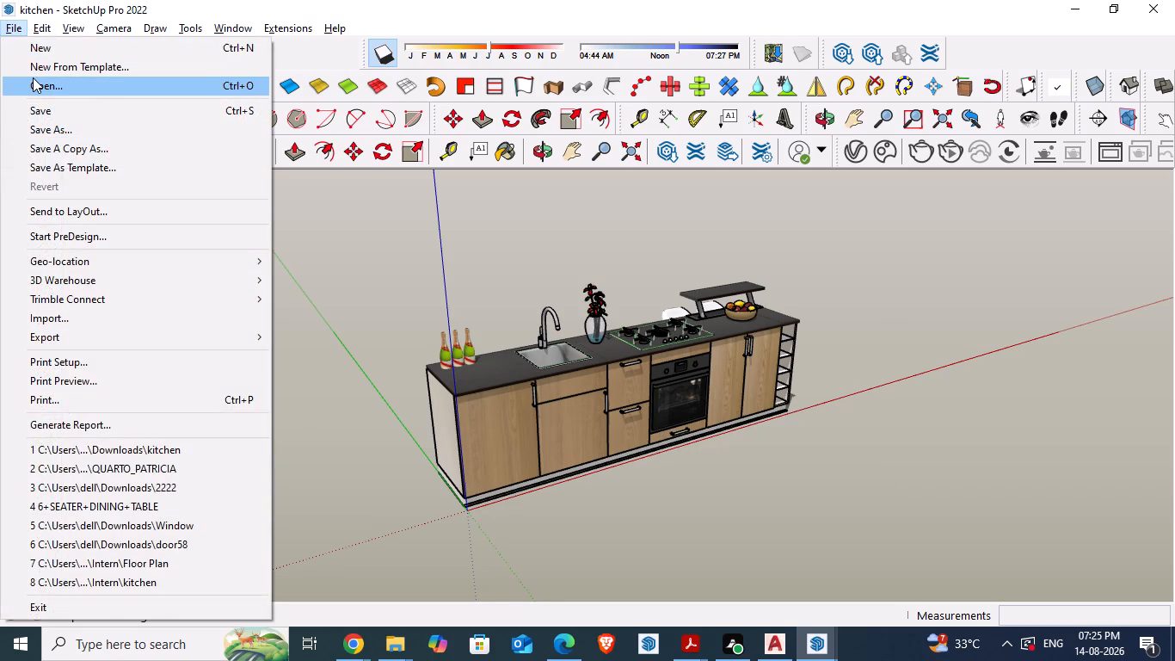
left_click(33, 77)
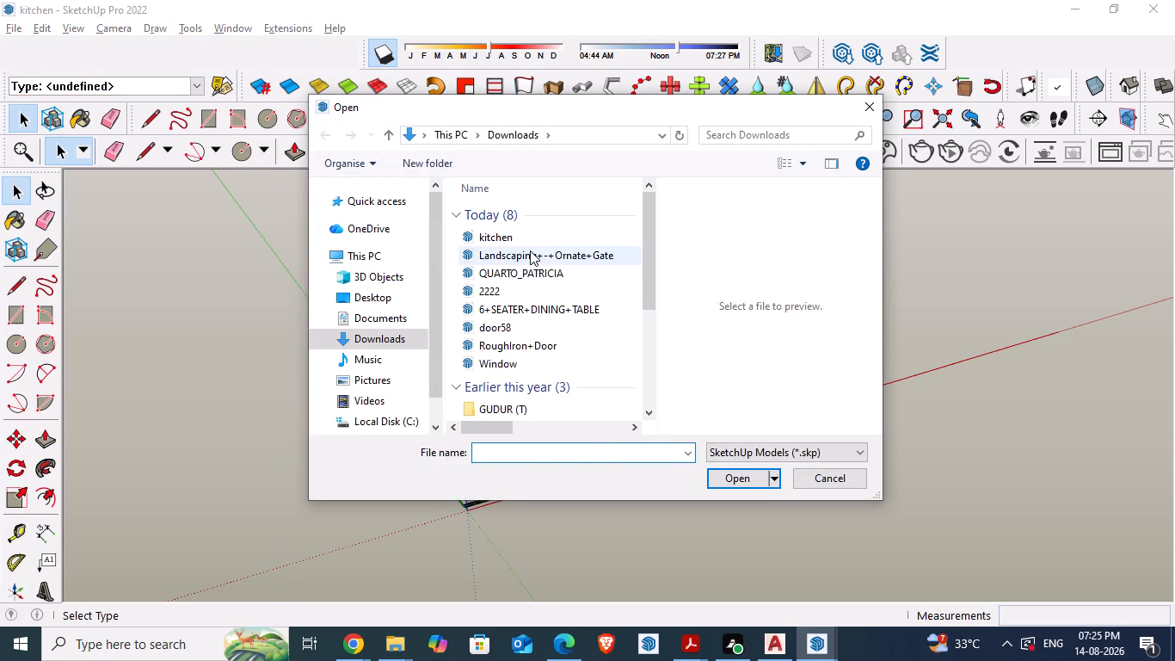
double_click(530, 250)
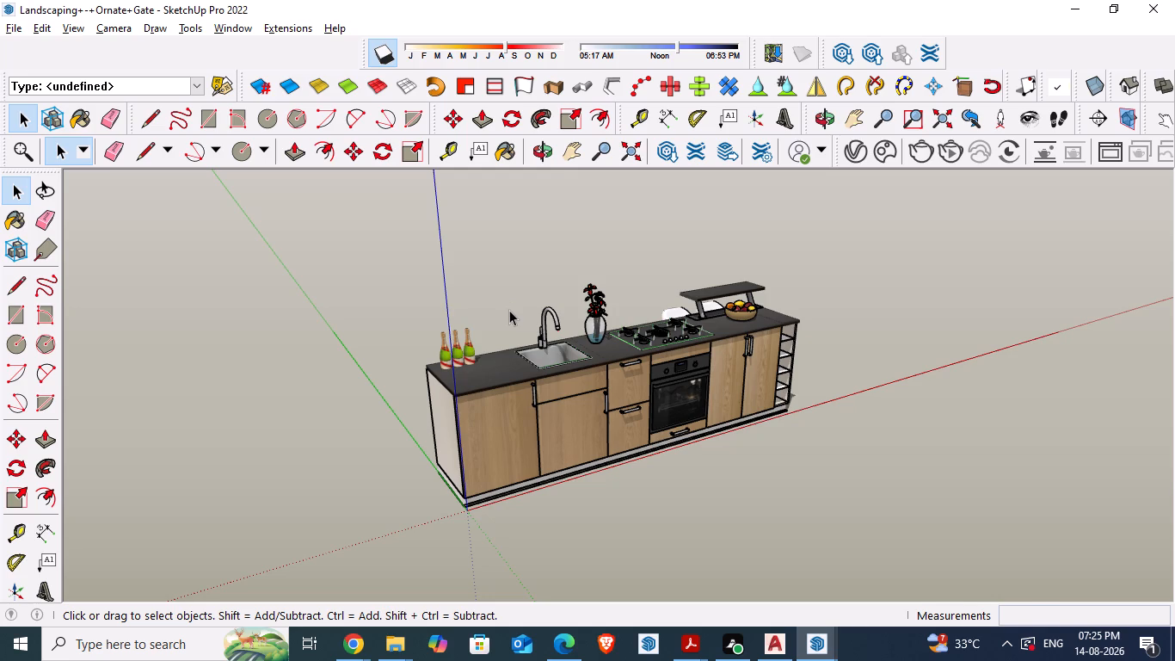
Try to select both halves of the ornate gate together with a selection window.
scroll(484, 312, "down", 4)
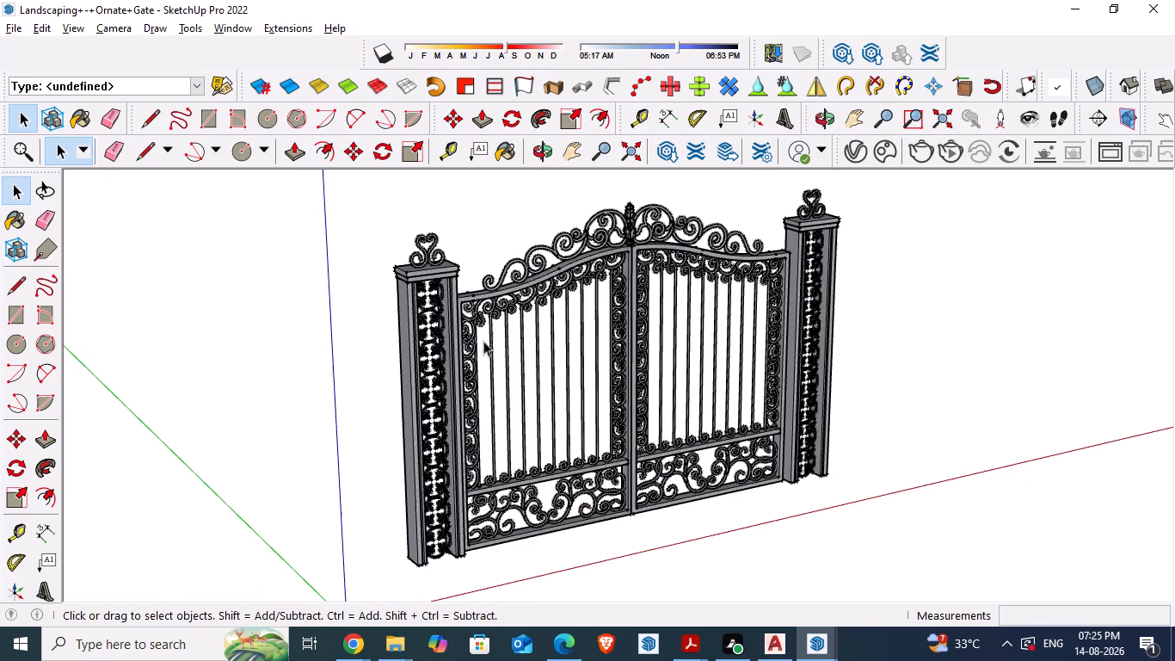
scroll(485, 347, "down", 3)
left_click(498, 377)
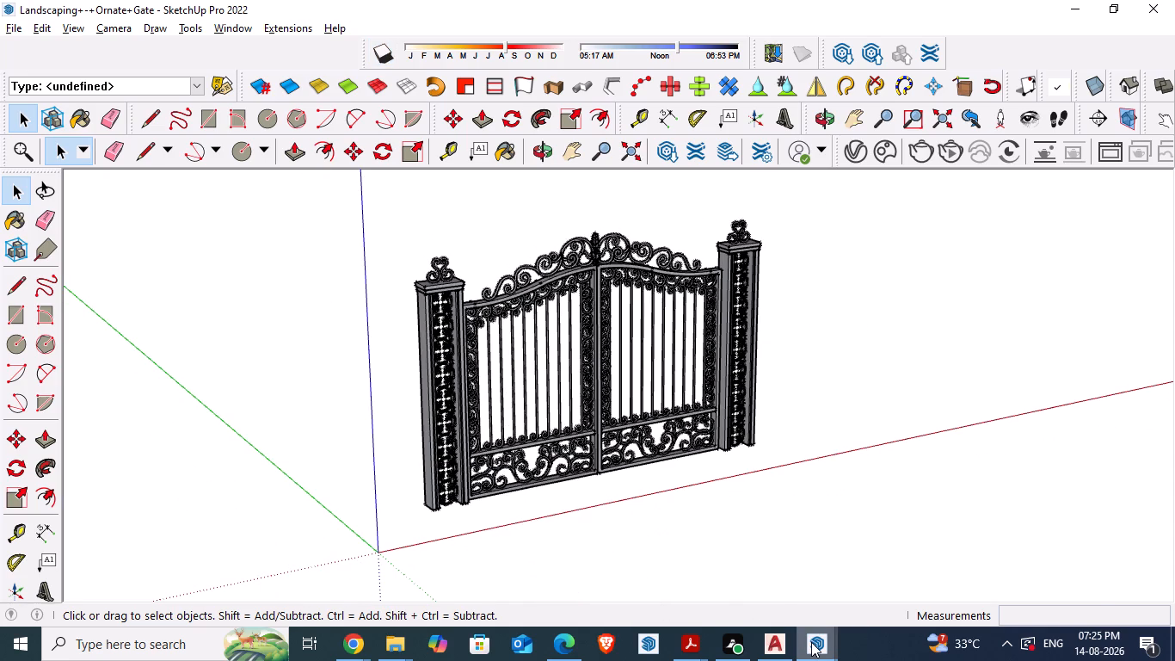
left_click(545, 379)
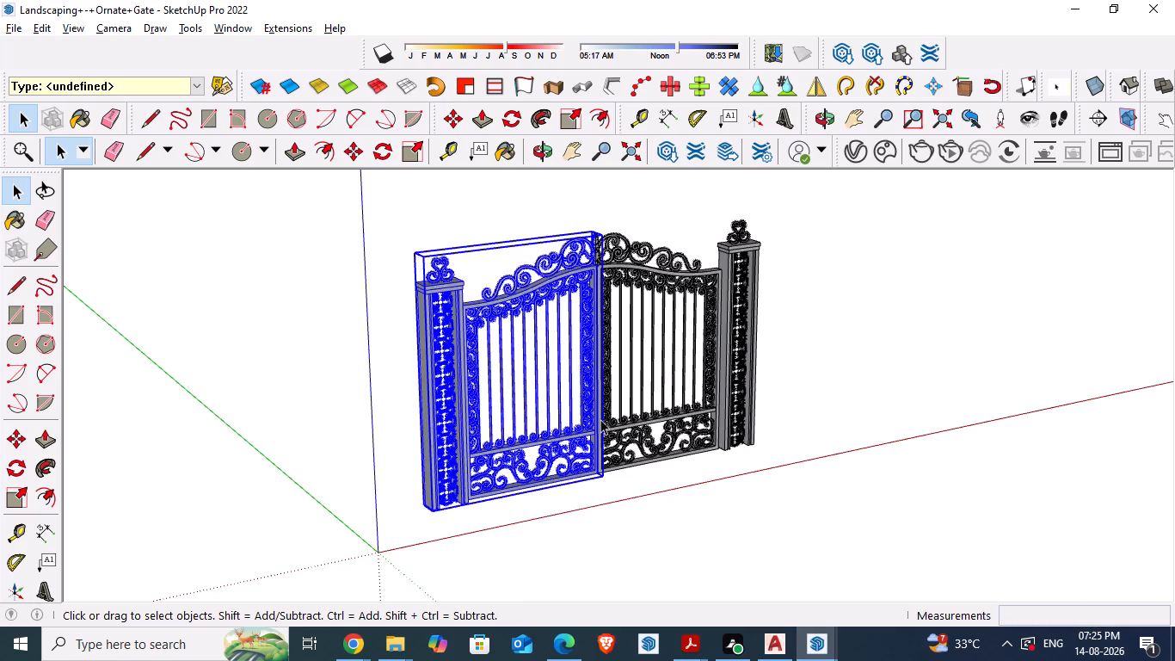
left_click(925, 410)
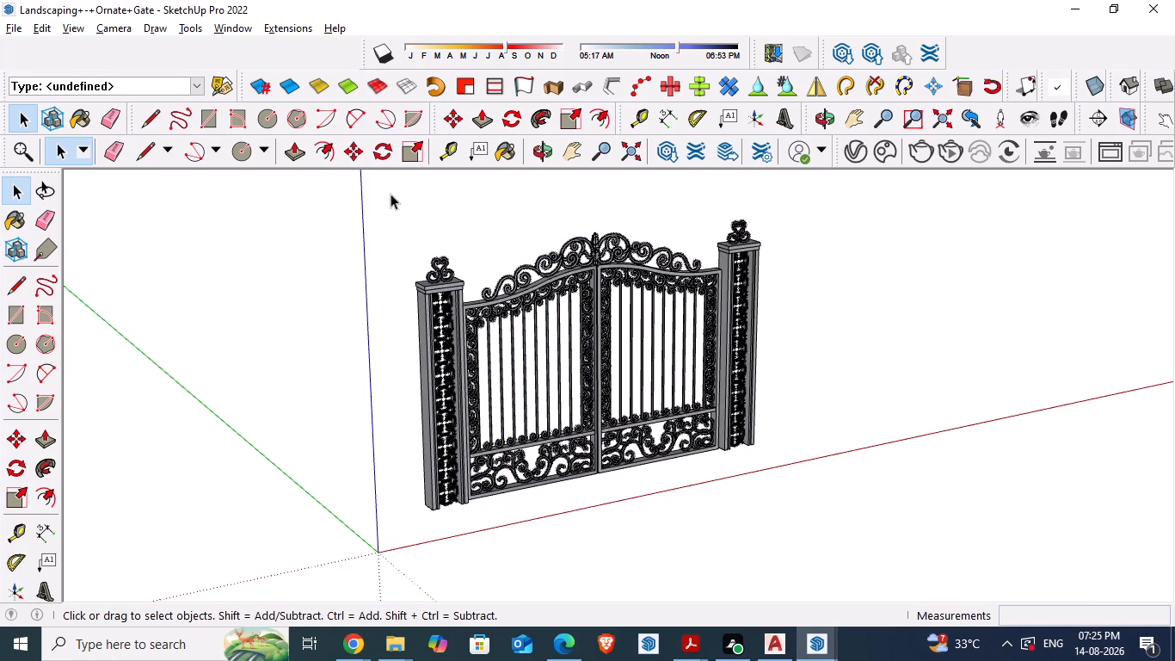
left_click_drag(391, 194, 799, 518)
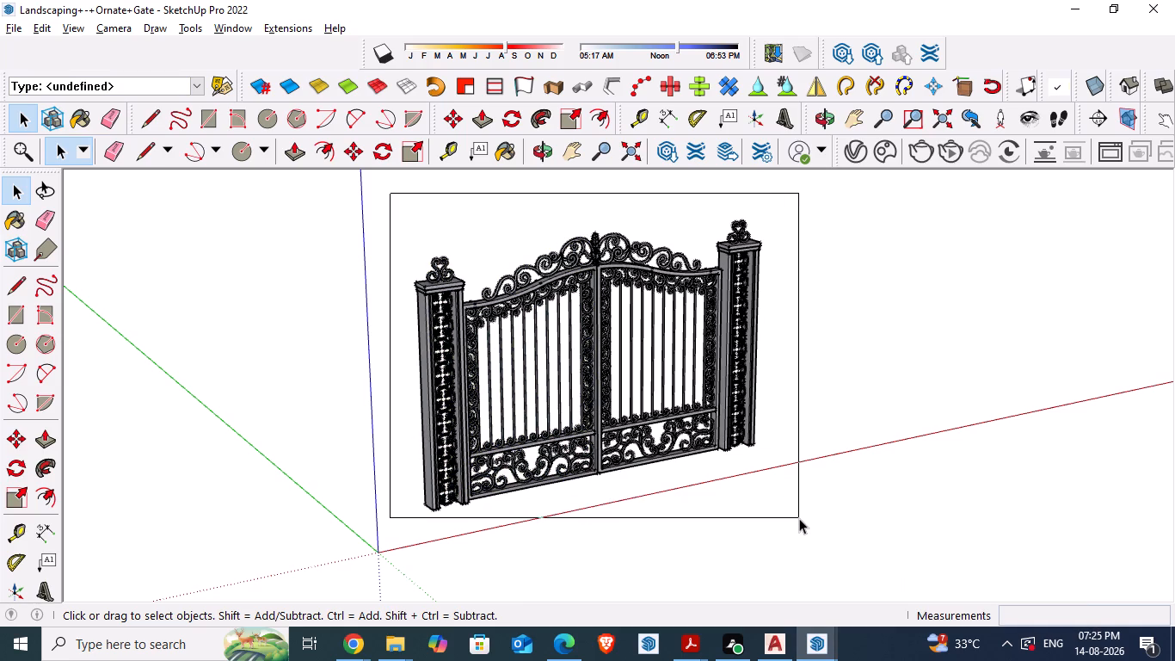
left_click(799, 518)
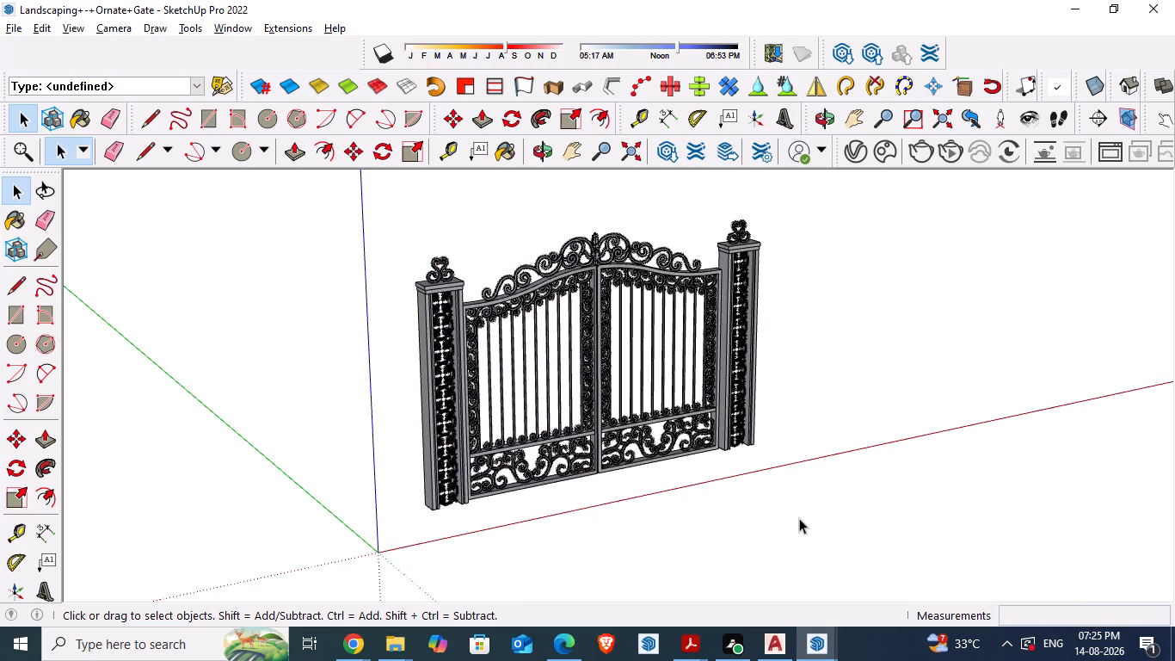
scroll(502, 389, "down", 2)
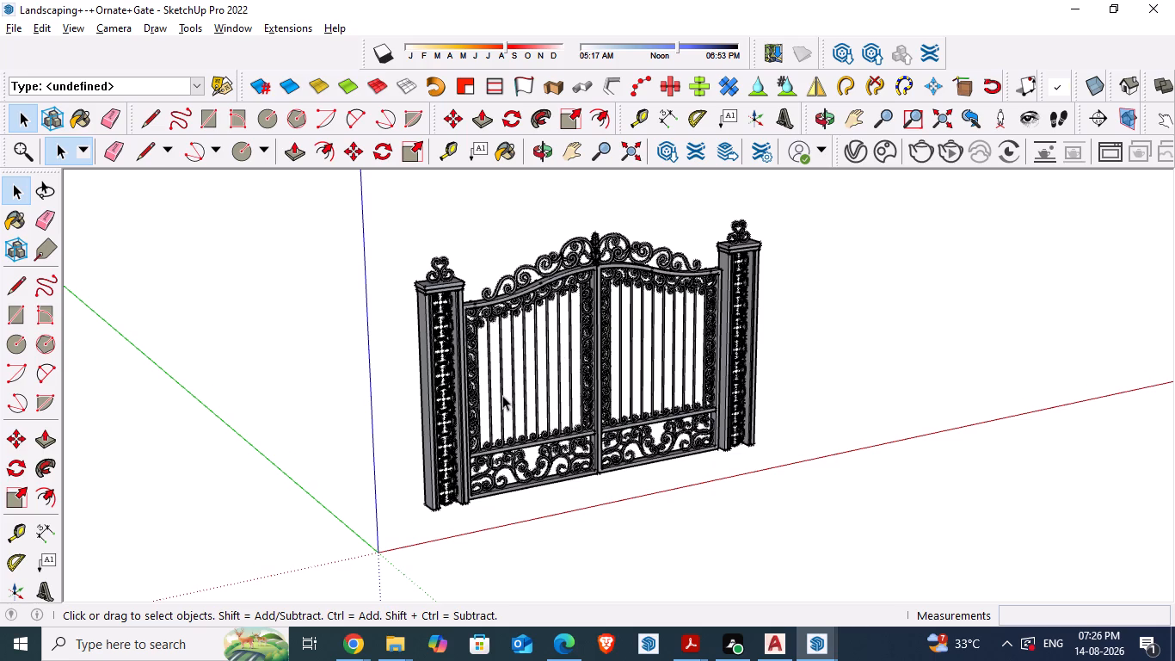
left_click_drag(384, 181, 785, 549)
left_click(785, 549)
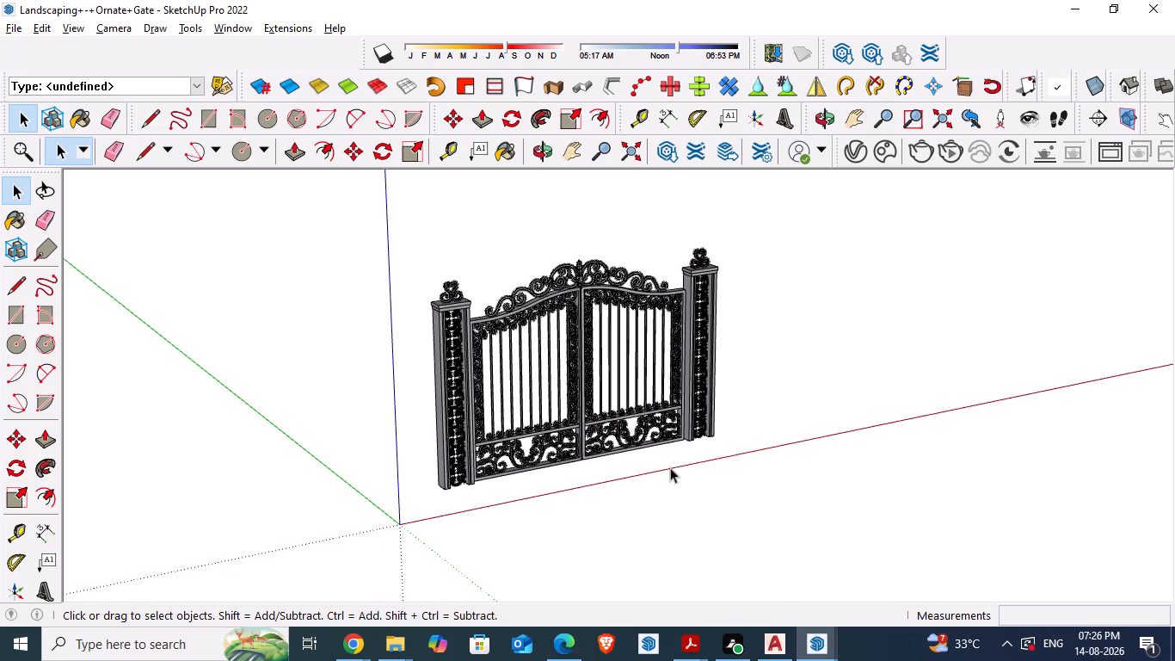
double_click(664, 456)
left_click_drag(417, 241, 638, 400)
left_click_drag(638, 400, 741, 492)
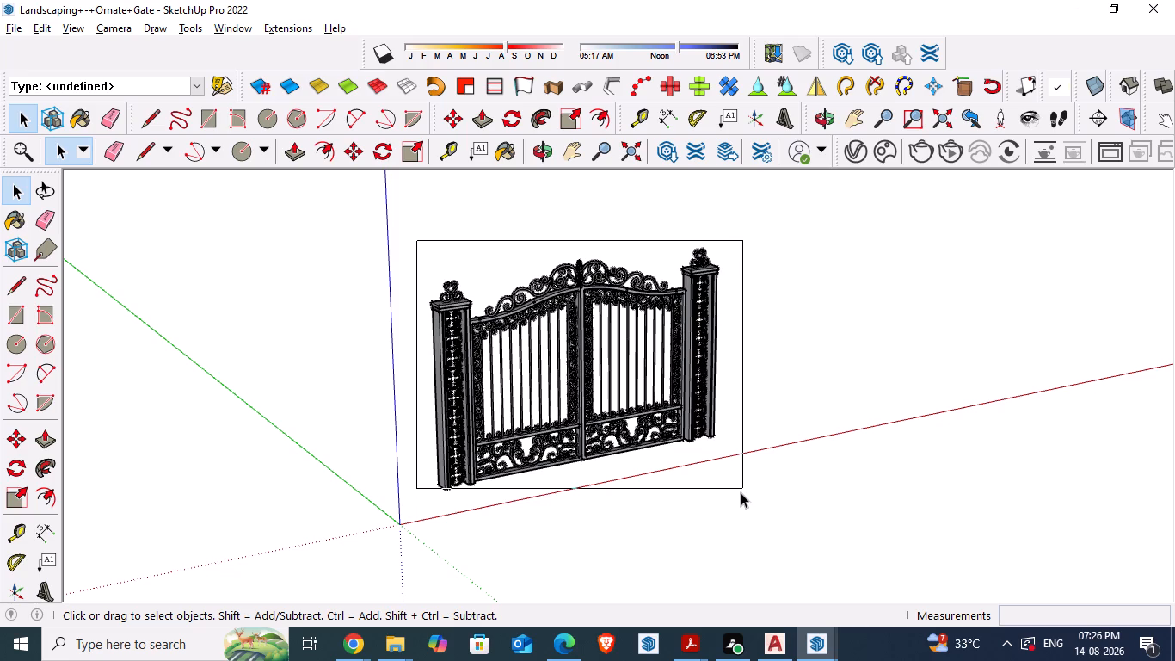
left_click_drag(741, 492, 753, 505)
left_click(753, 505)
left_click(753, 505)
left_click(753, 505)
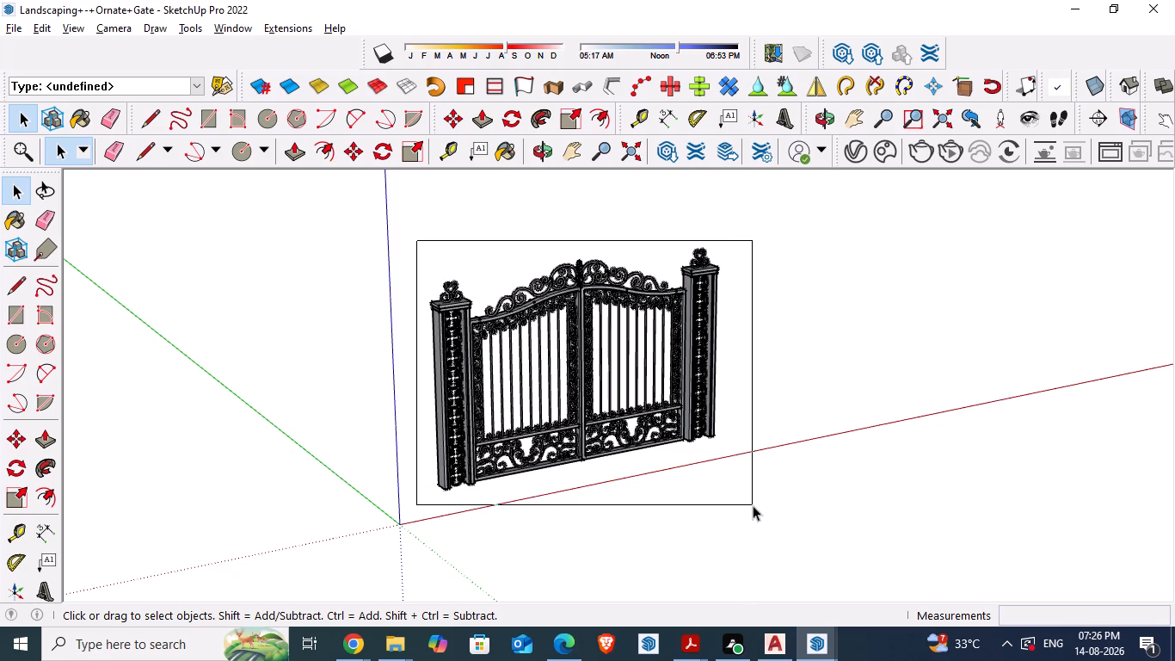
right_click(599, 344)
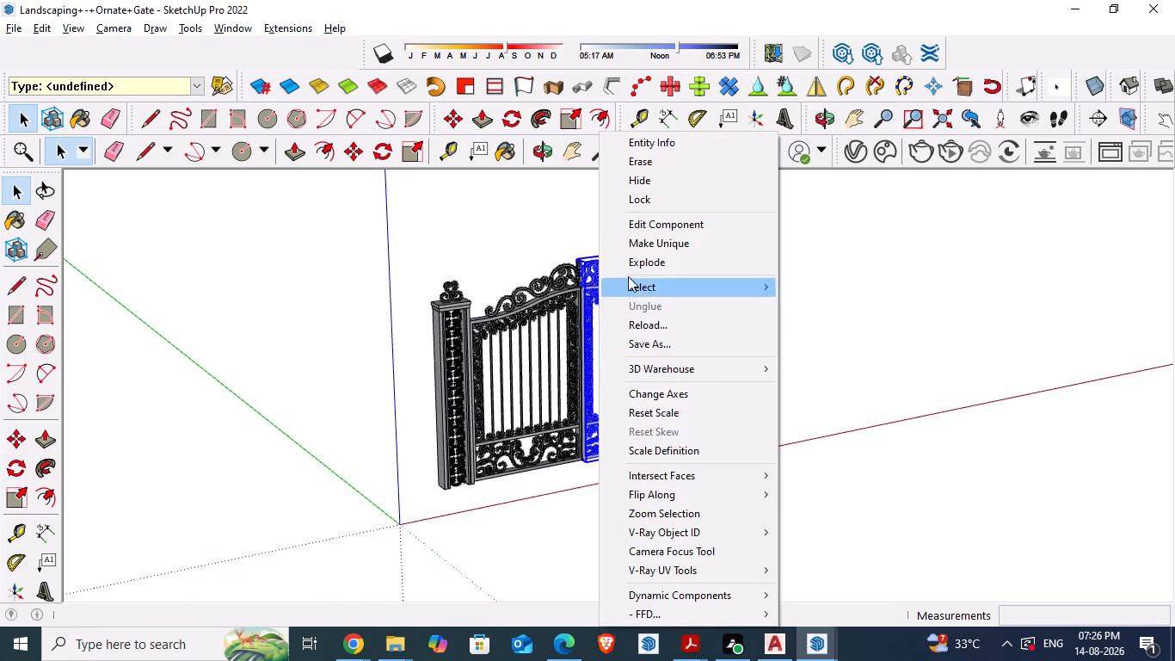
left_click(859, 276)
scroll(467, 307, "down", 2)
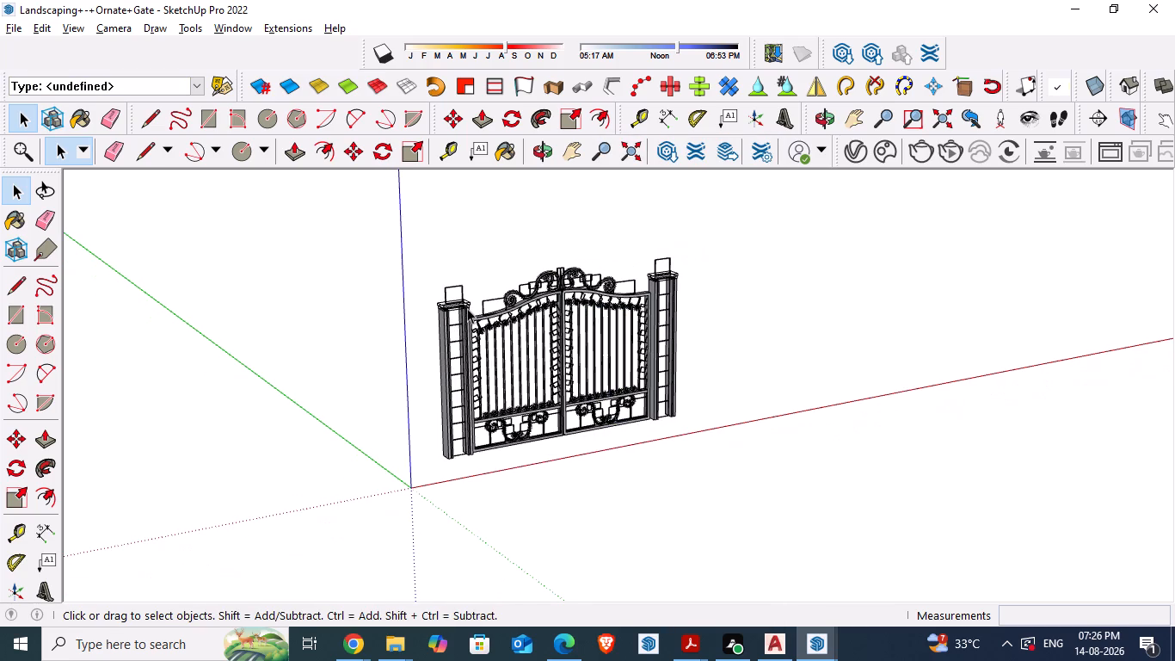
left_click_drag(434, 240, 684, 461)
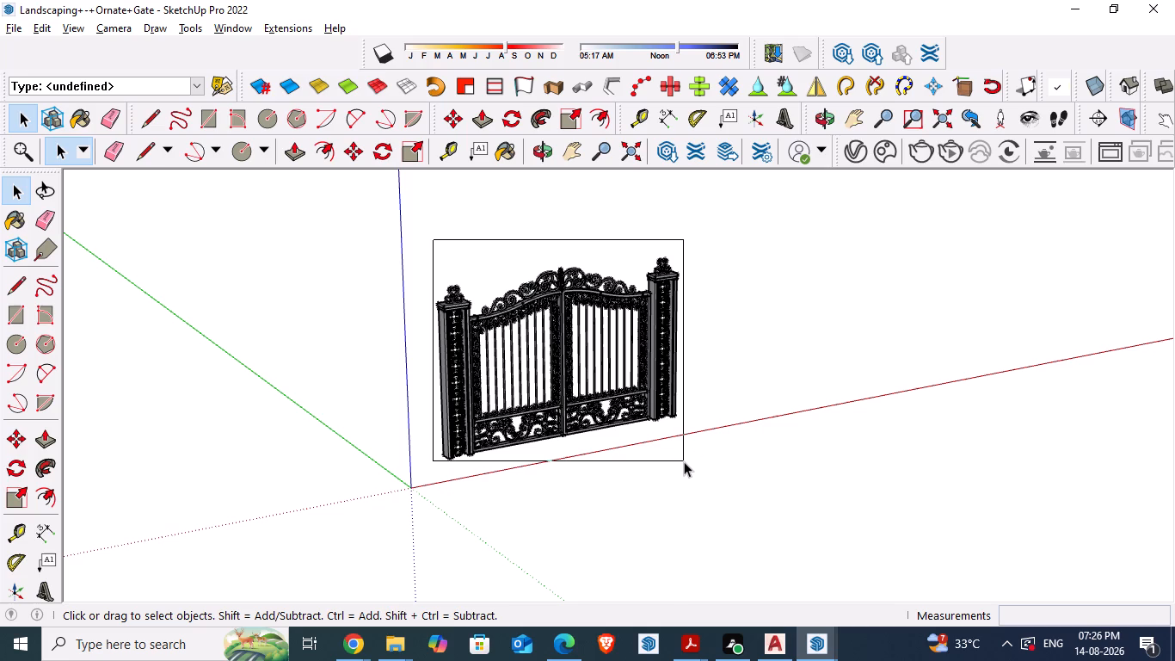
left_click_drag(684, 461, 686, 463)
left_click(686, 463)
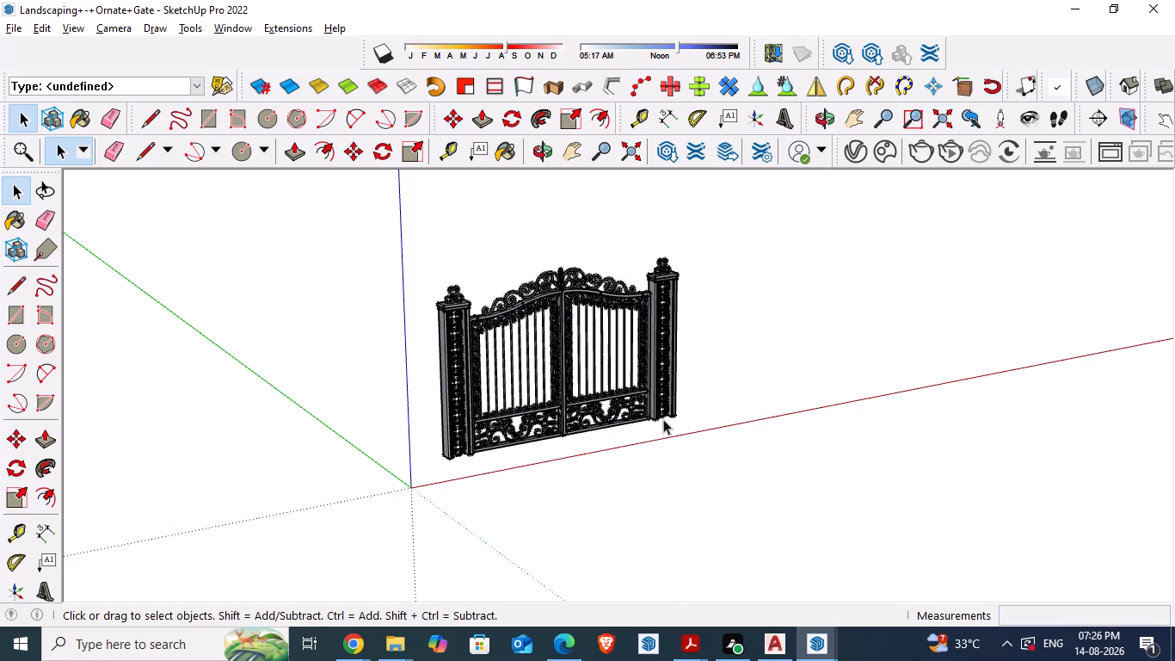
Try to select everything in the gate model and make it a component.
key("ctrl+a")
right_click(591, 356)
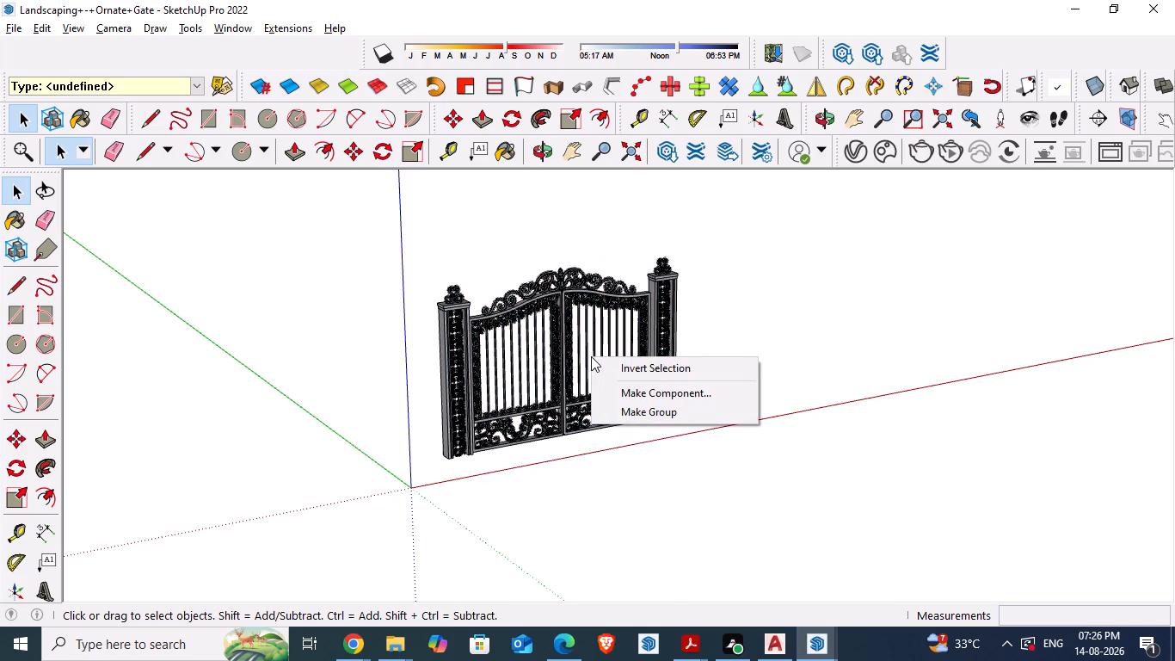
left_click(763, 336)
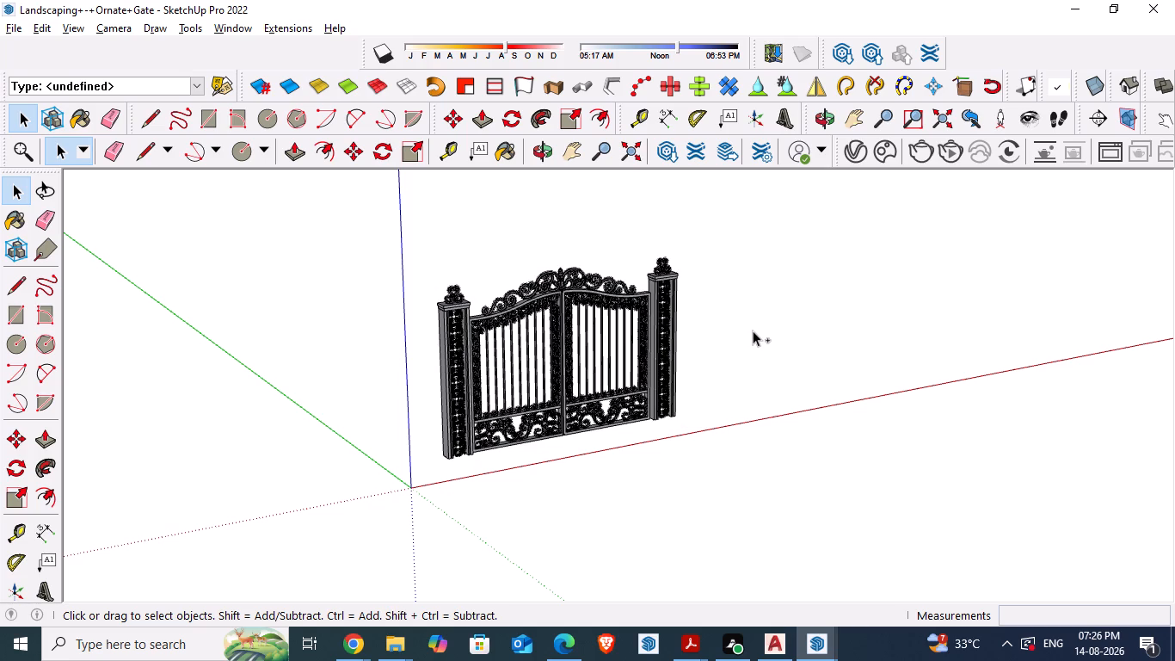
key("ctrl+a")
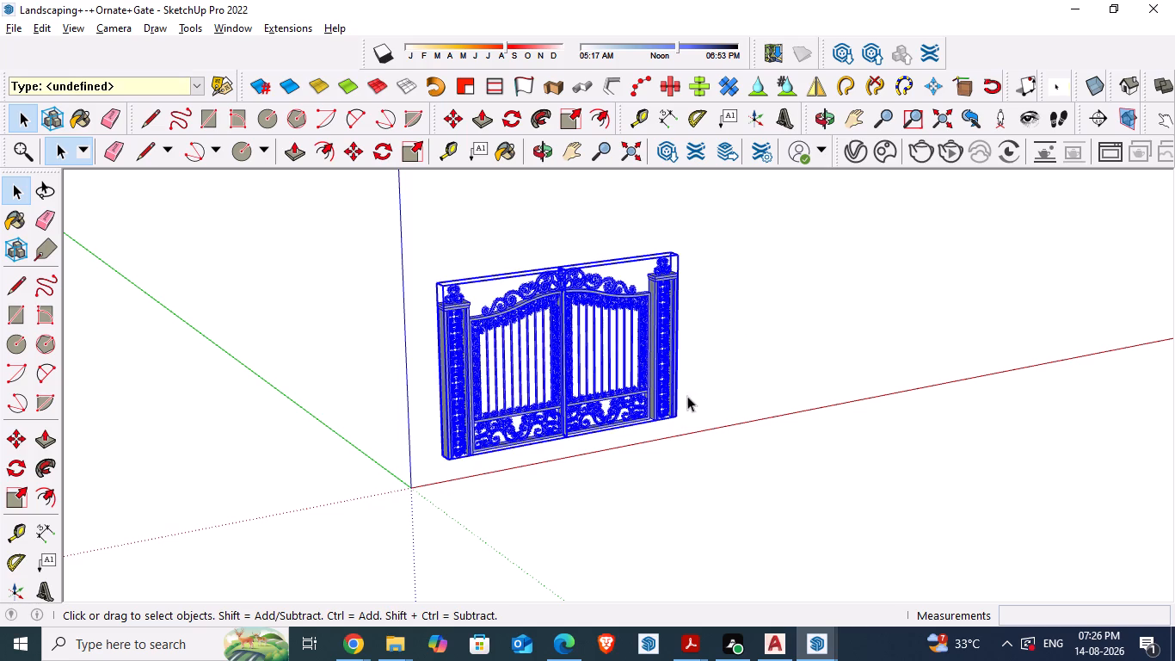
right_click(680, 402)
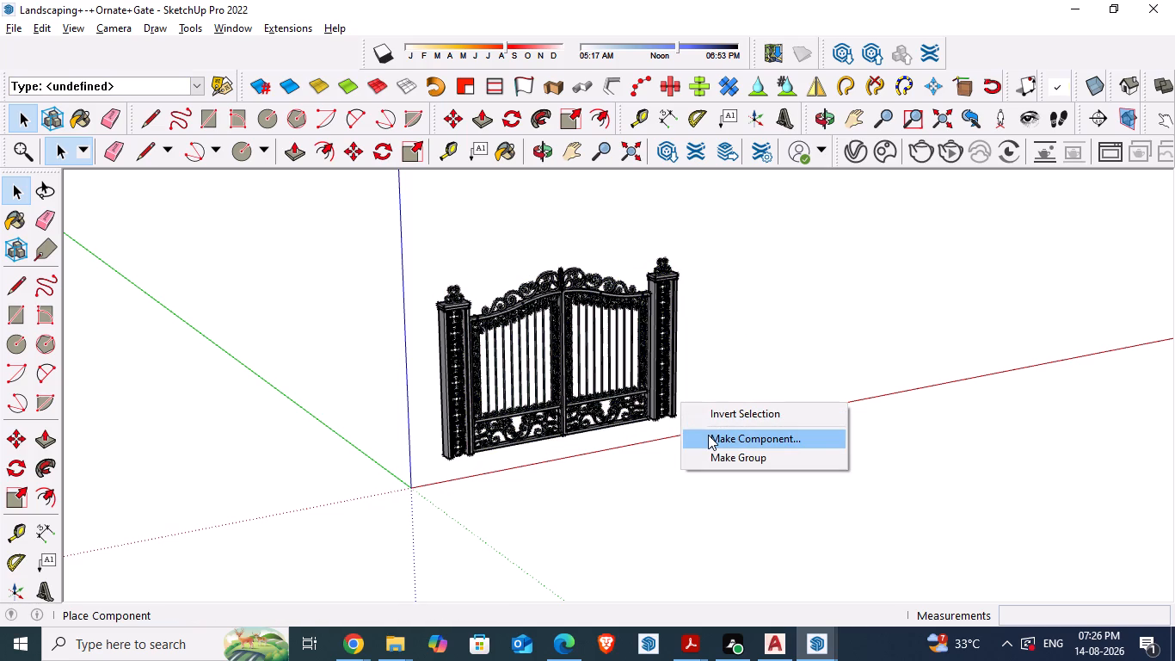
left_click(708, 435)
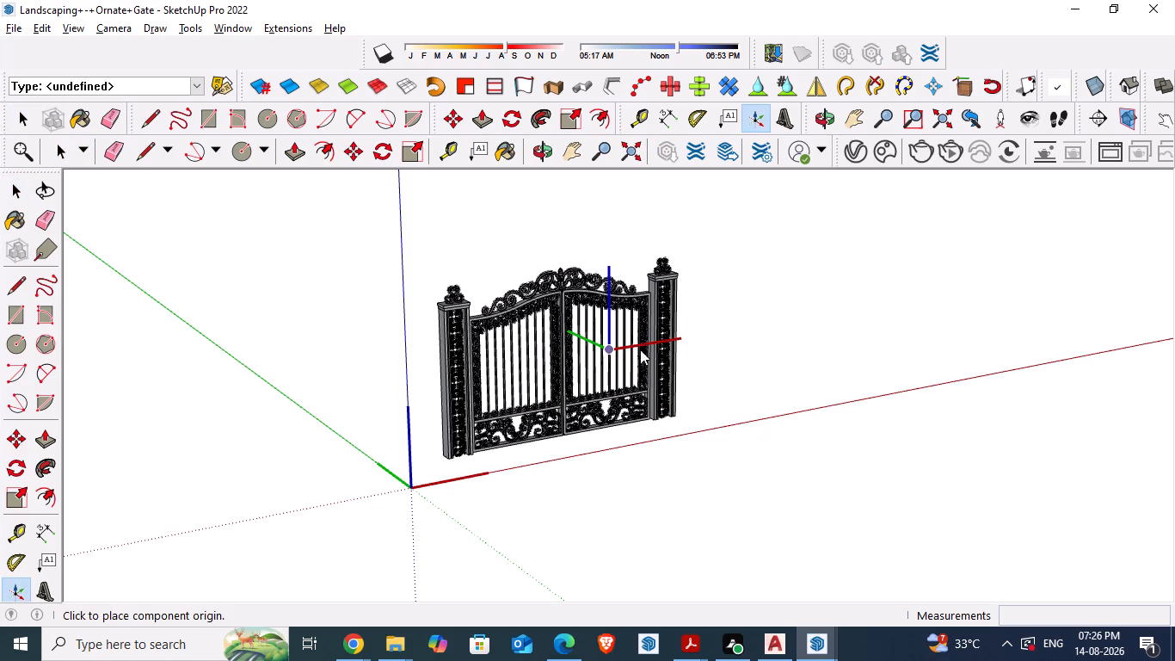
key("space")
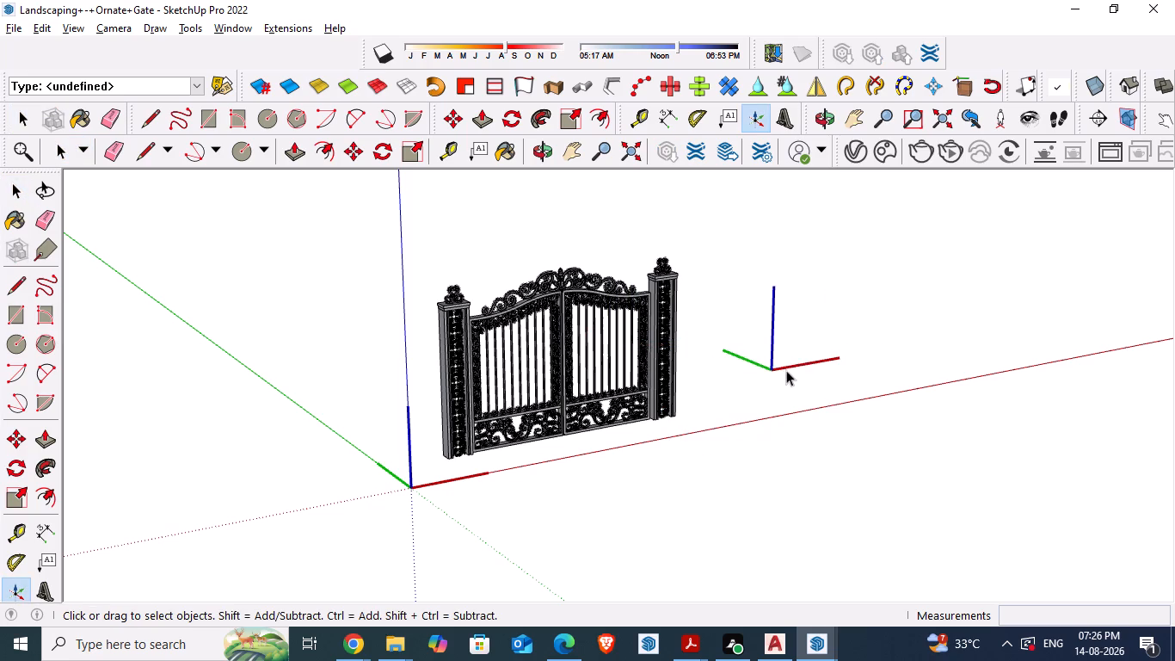
Combine both gate halves into a single component named gatuuu, replacing the selection with the component.
left_click(563, 355)
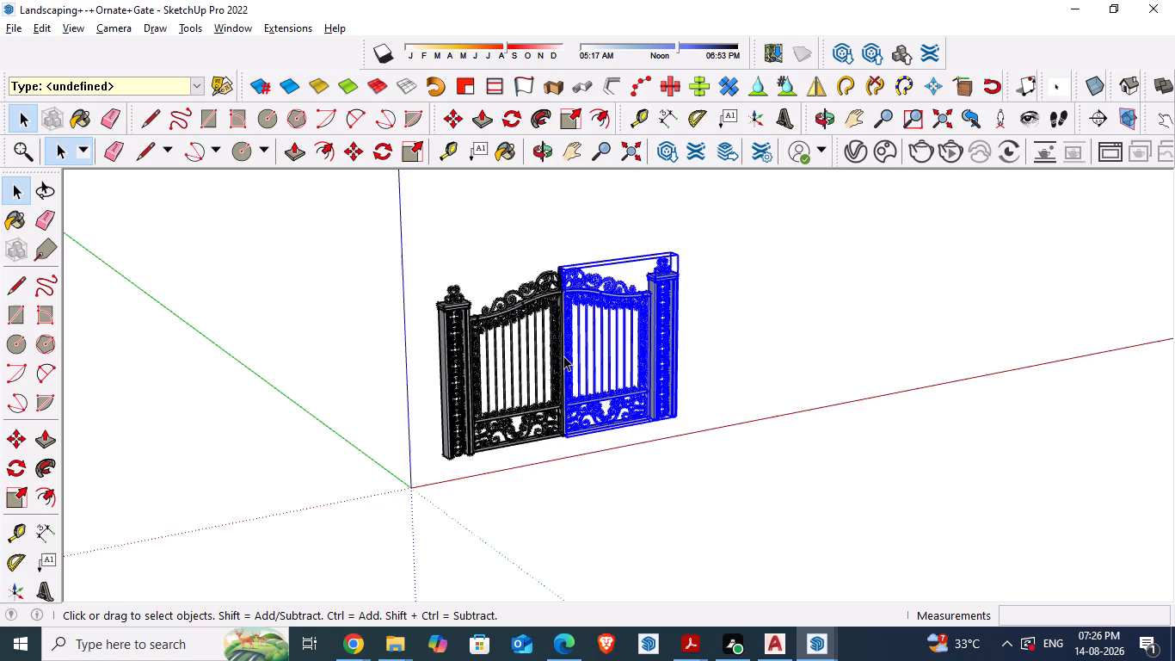
left_click(529, 356, "shift")
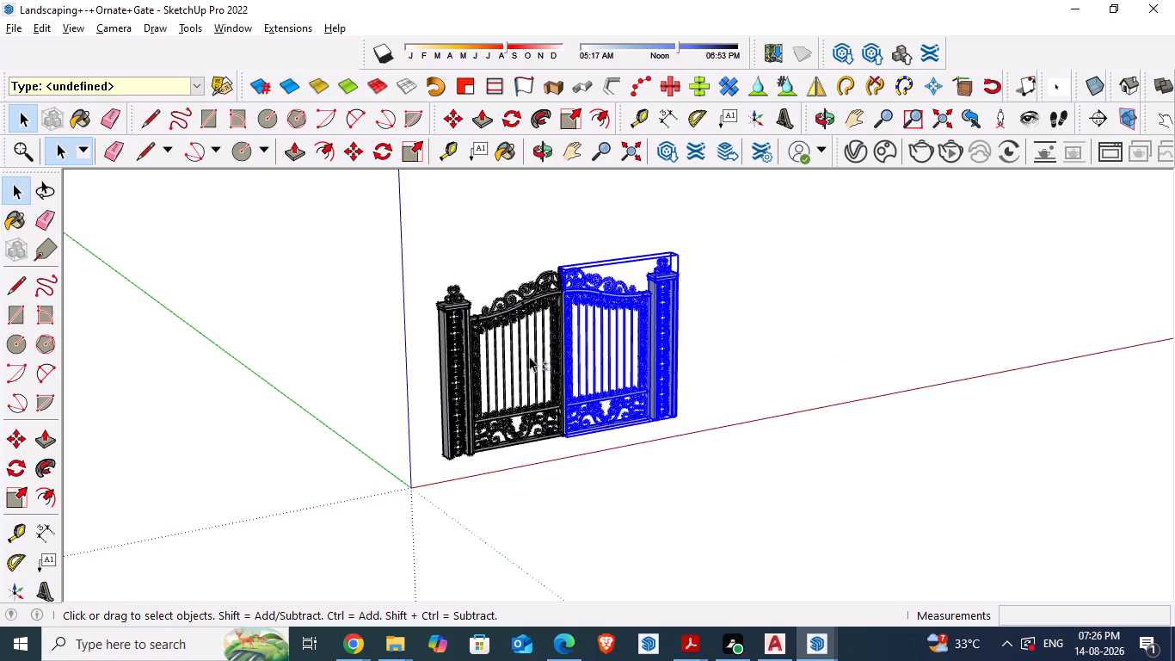
right_click(528, 355)
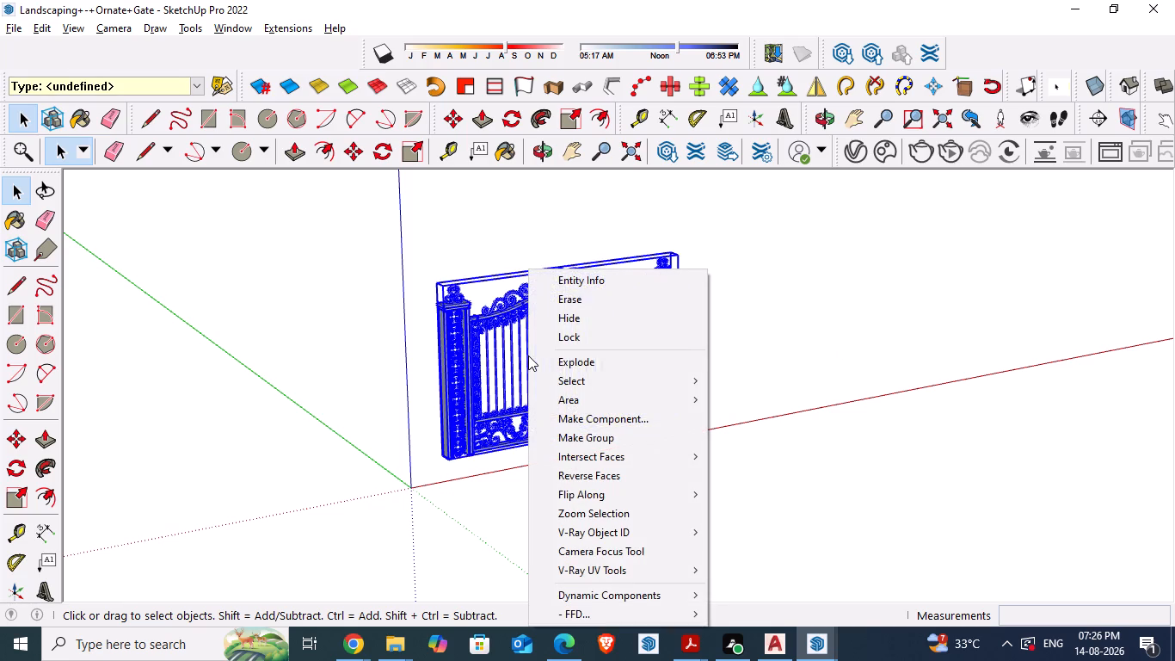
left_click(575, 417)
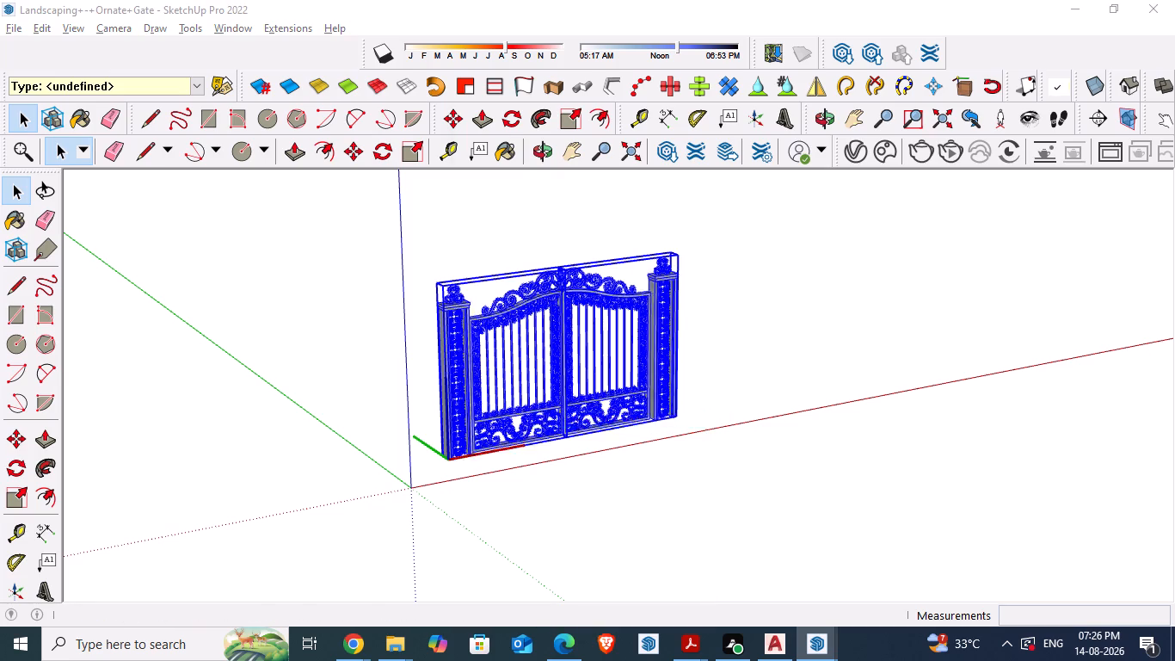
type("gat")
type("uu")
key("u")
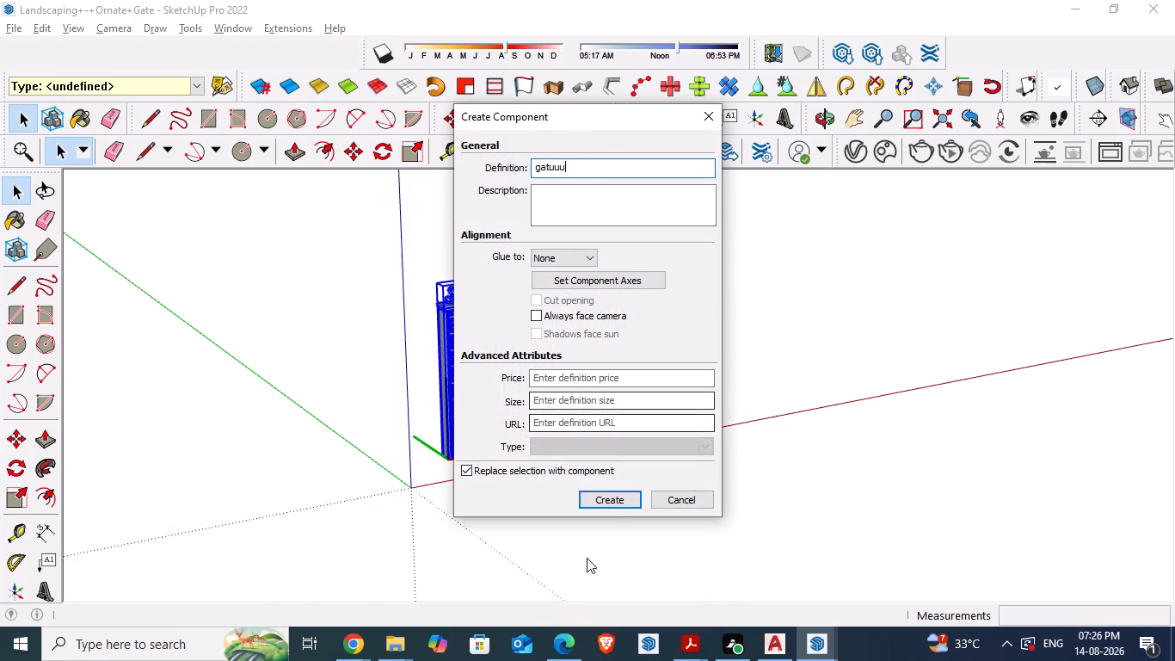
left_click(618, 493)
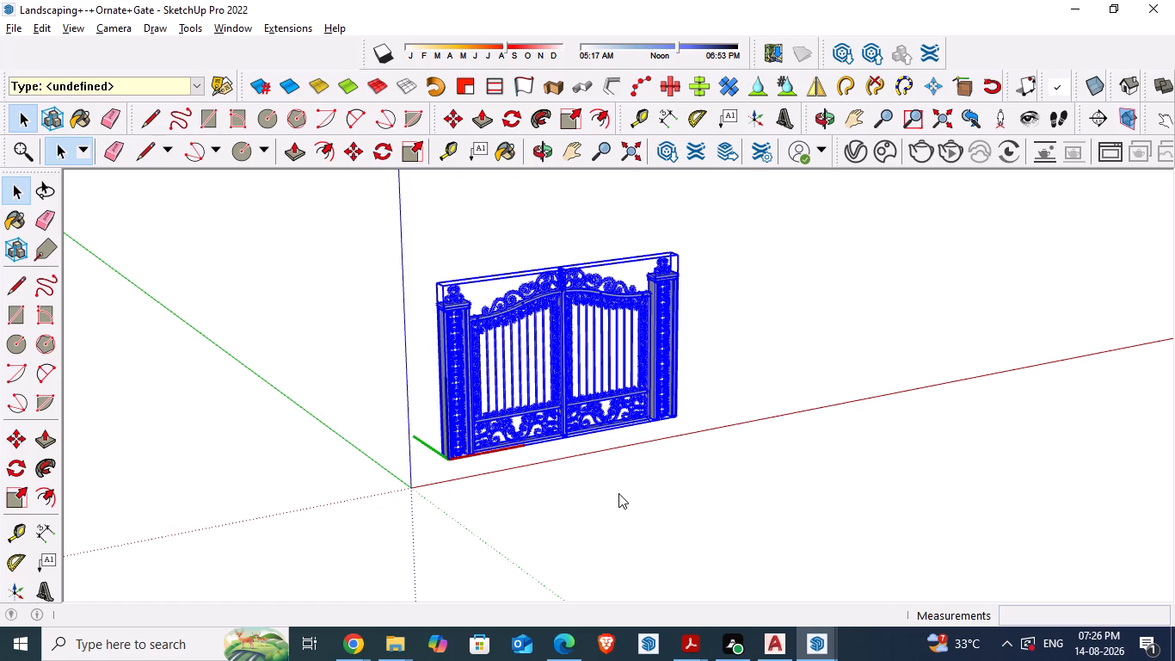
left_click(612, 483)
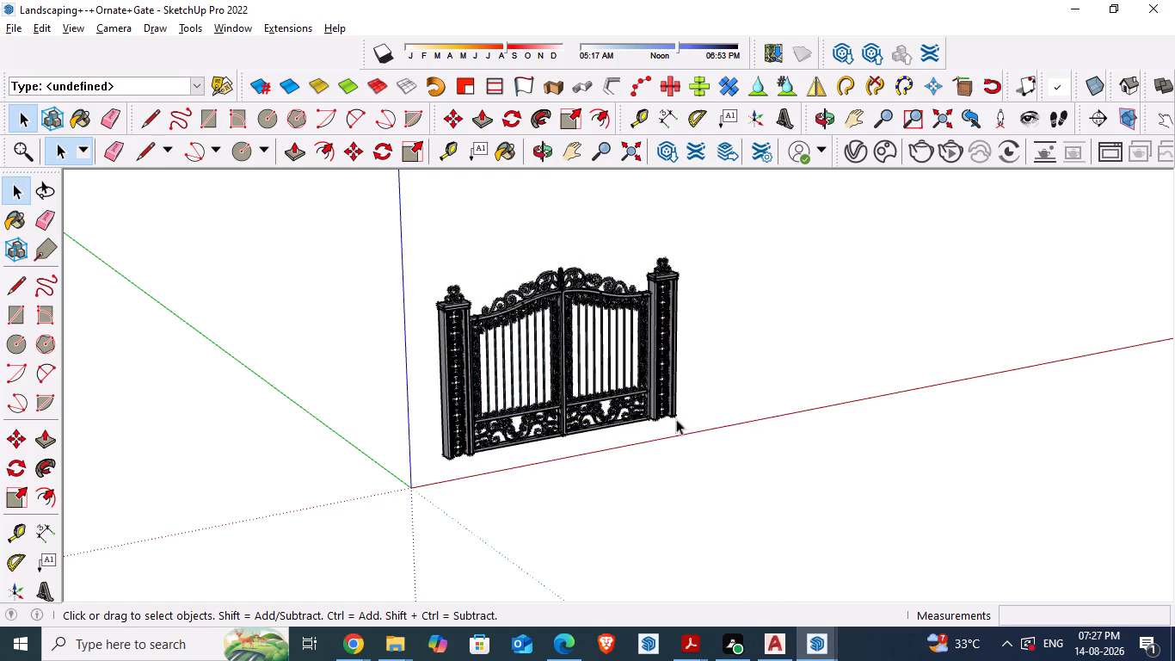
Copy the whole gate component into the Floor Plan model, placing it on the front yard between the low boundary walls.
left_click(566, 356)
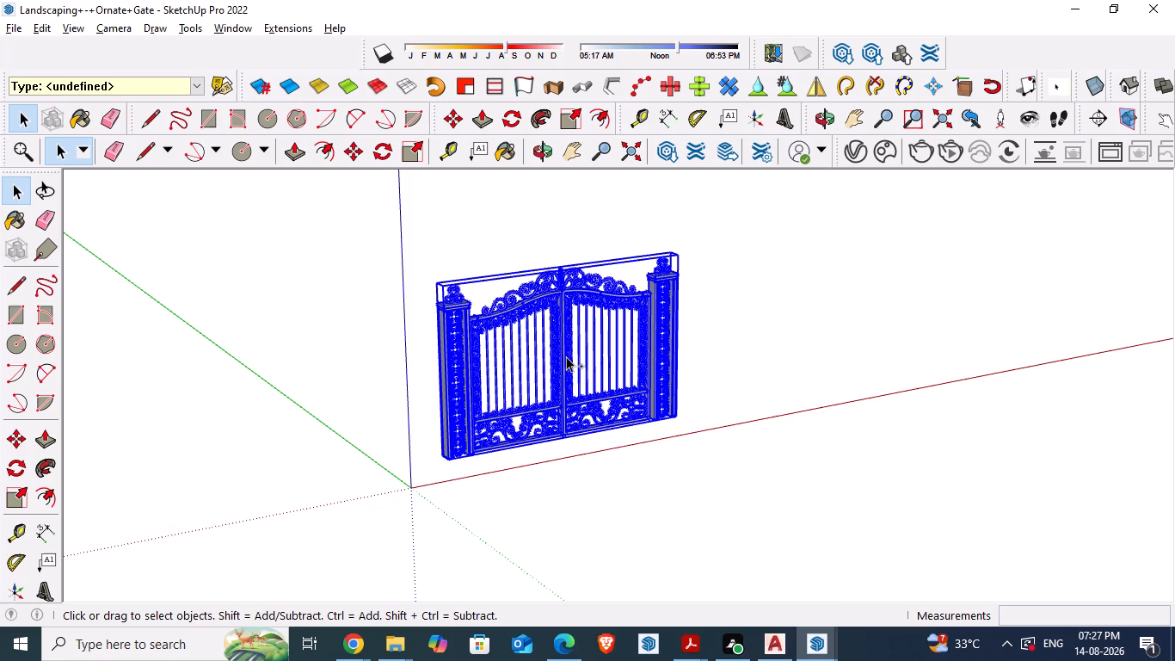
key("ctrl+c")
left_click(826, 642)
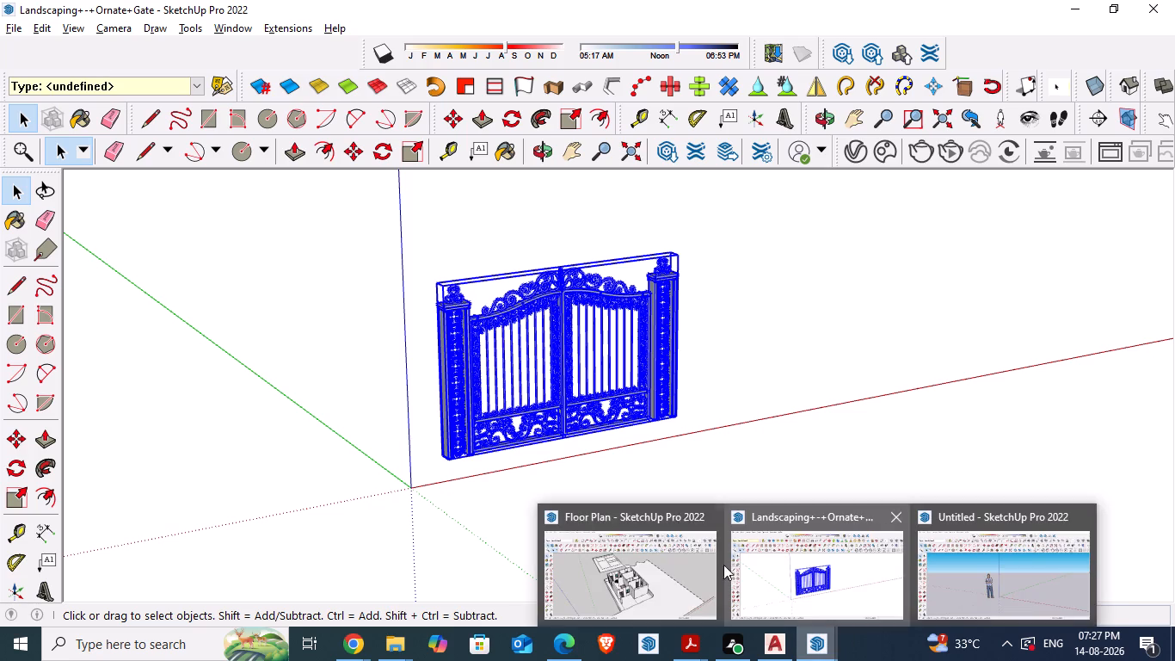
left_click(667, 563)
scroll(571, 497, "up", 3)
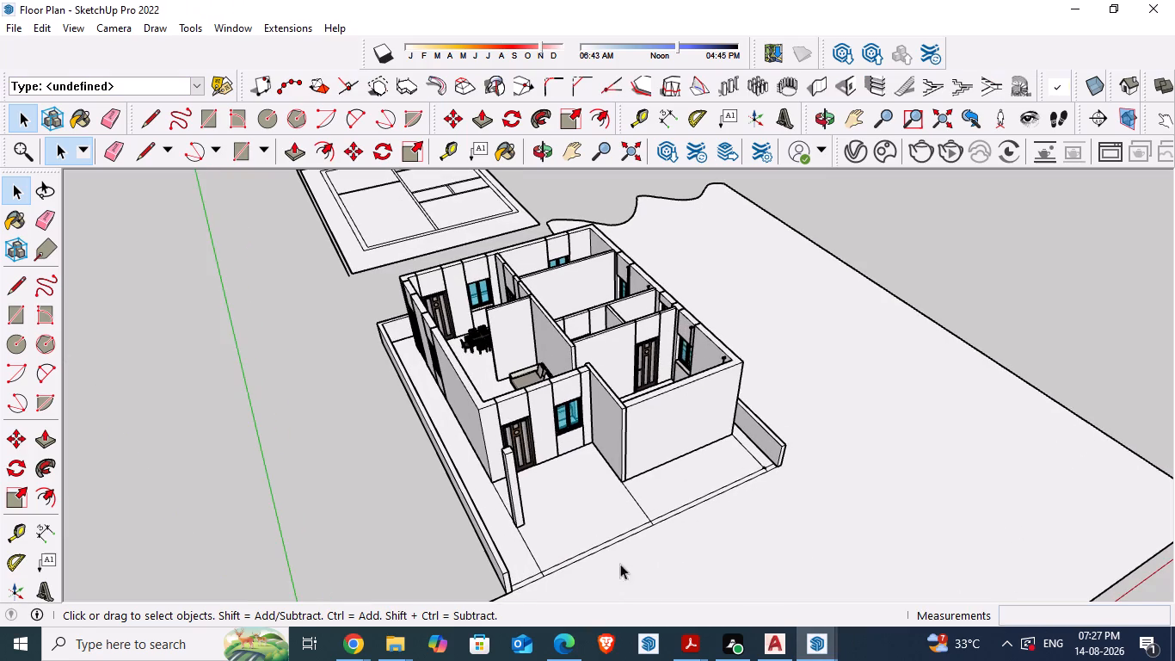
middle_click_drag(641, 583, 512, 534)
scroll(477, 448, "up", 4)
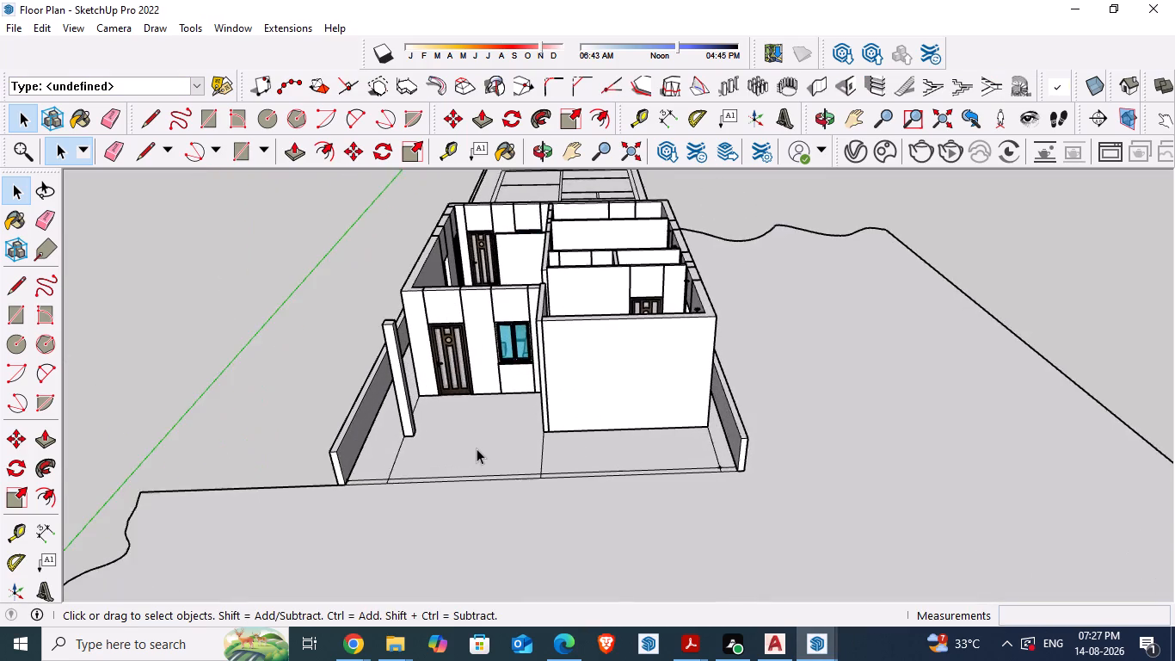
scroll(461, 460, "up", 3)
key("ctrl+v")
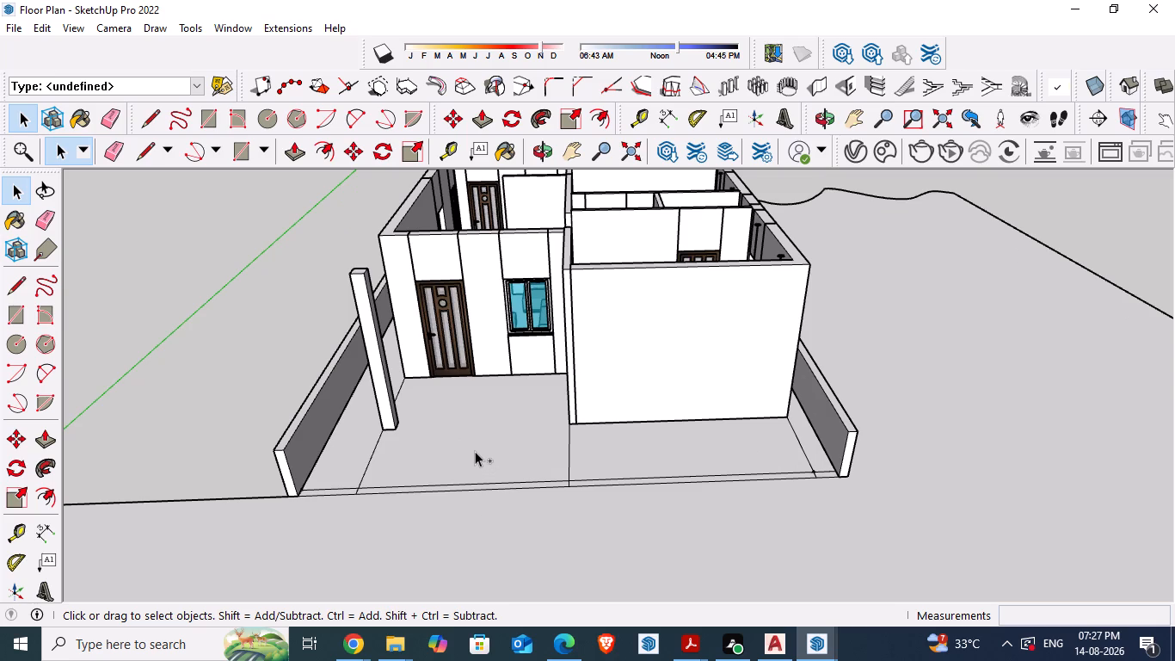
left_click(475, 451)
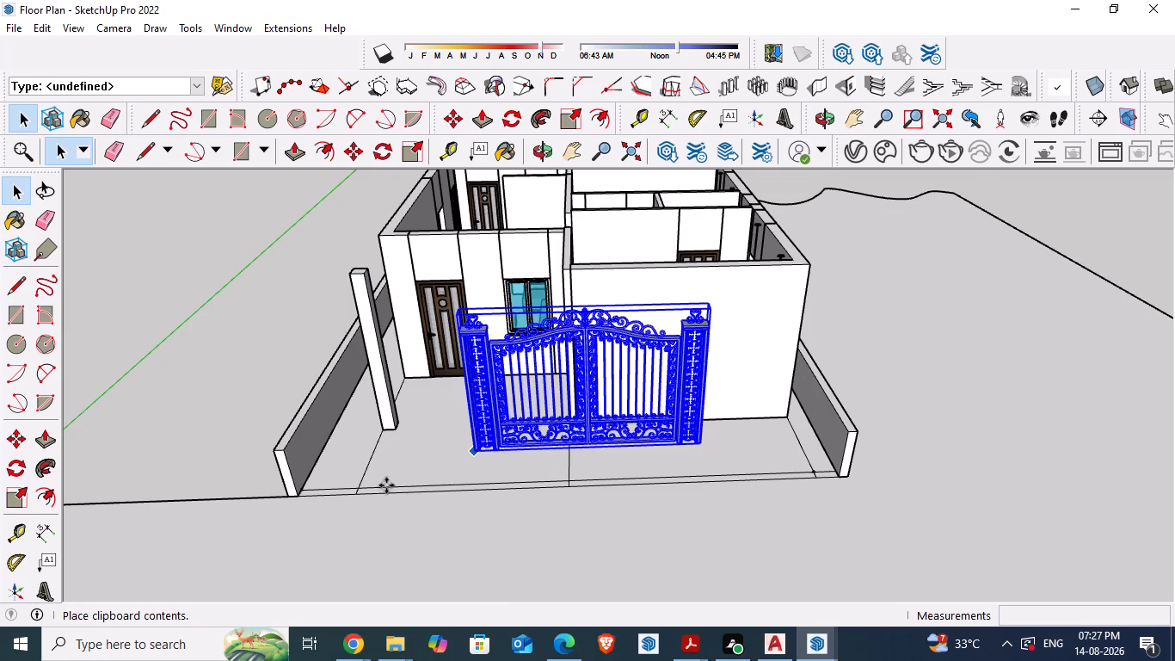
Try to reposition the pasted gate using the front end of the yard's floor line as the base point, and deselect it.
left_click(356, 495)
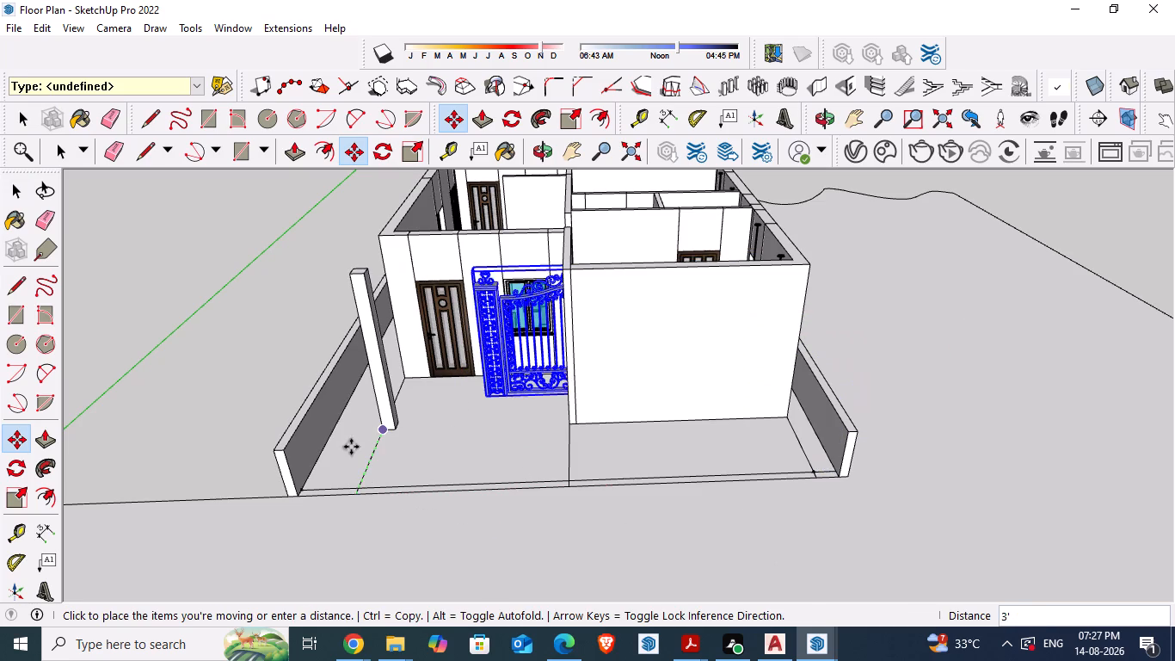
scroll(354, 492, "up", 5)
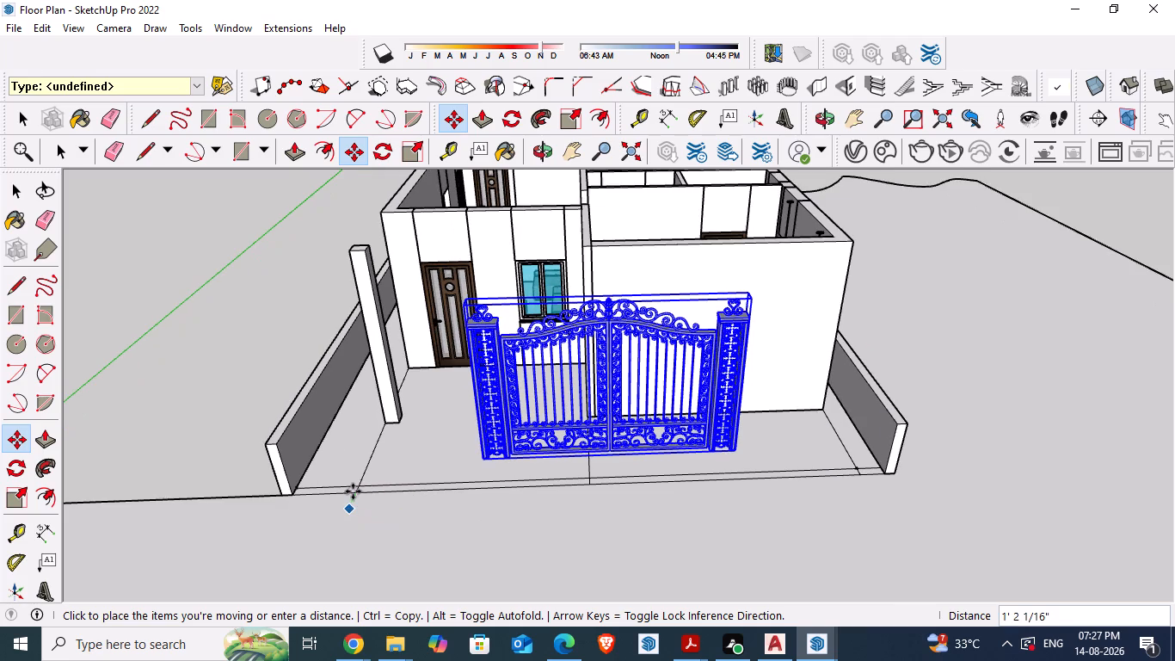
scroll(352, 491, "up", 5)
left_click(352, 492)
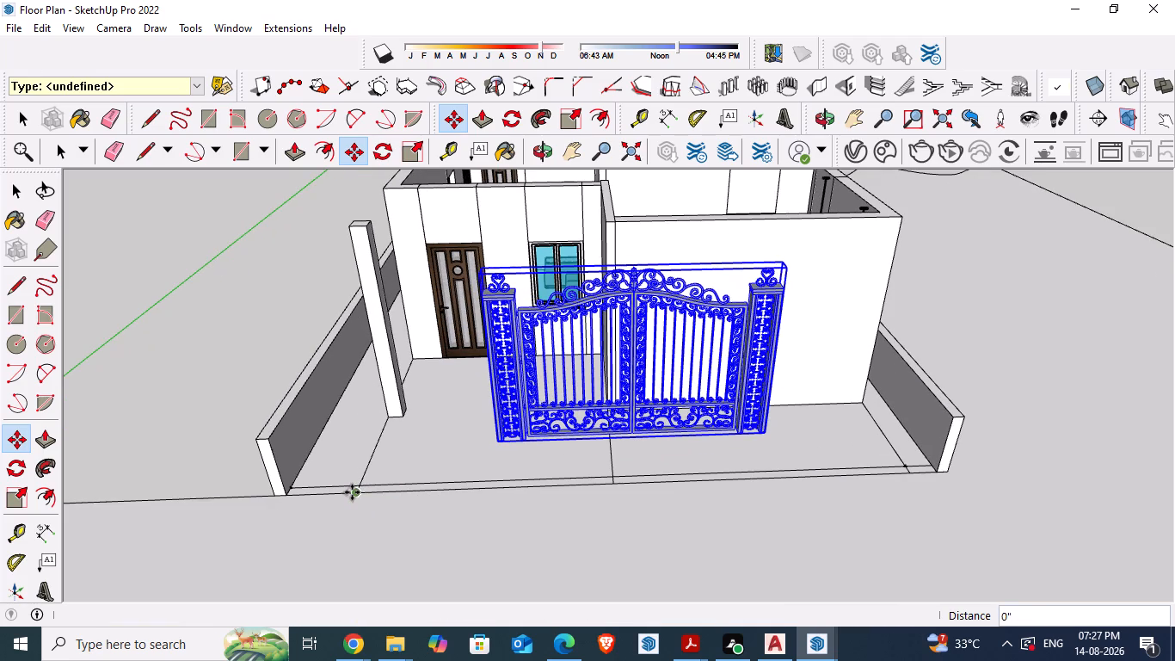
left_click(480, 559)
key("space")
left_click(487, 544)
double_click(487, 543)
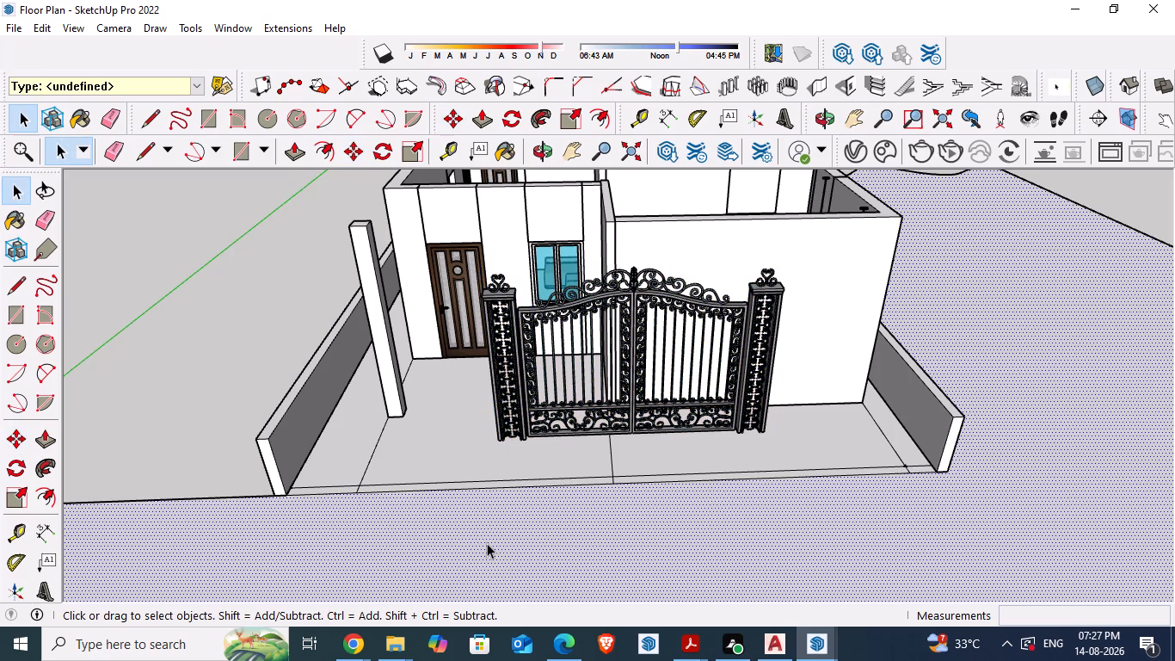
Move the gate about 8' 5" so its right post's bottom corner meets the yard's dividing line at the plot's front edge.
left_click(630, 340)
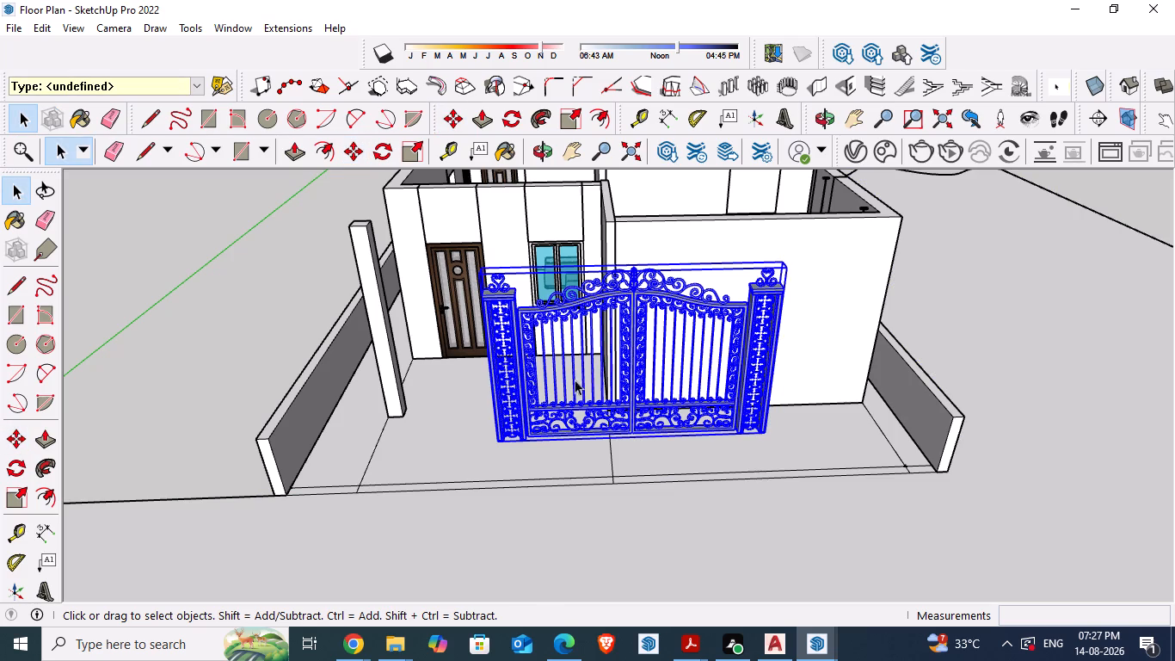
key("m")
scroll(435, 432, "up", 5)
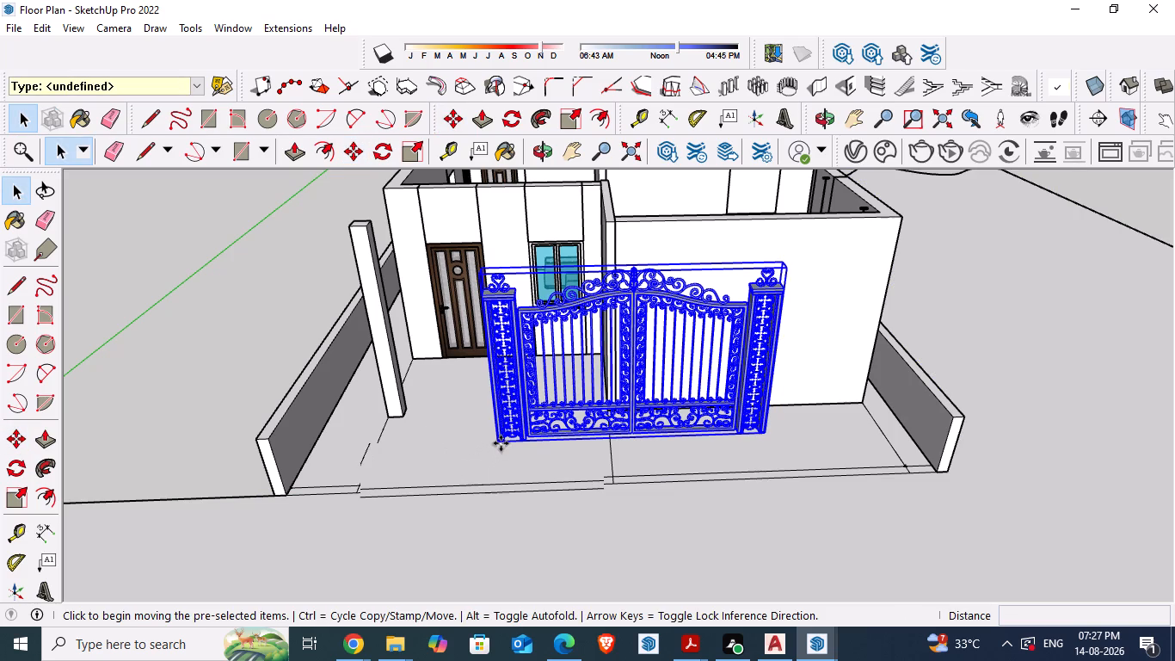
scroll(509, 436, "up", 5)
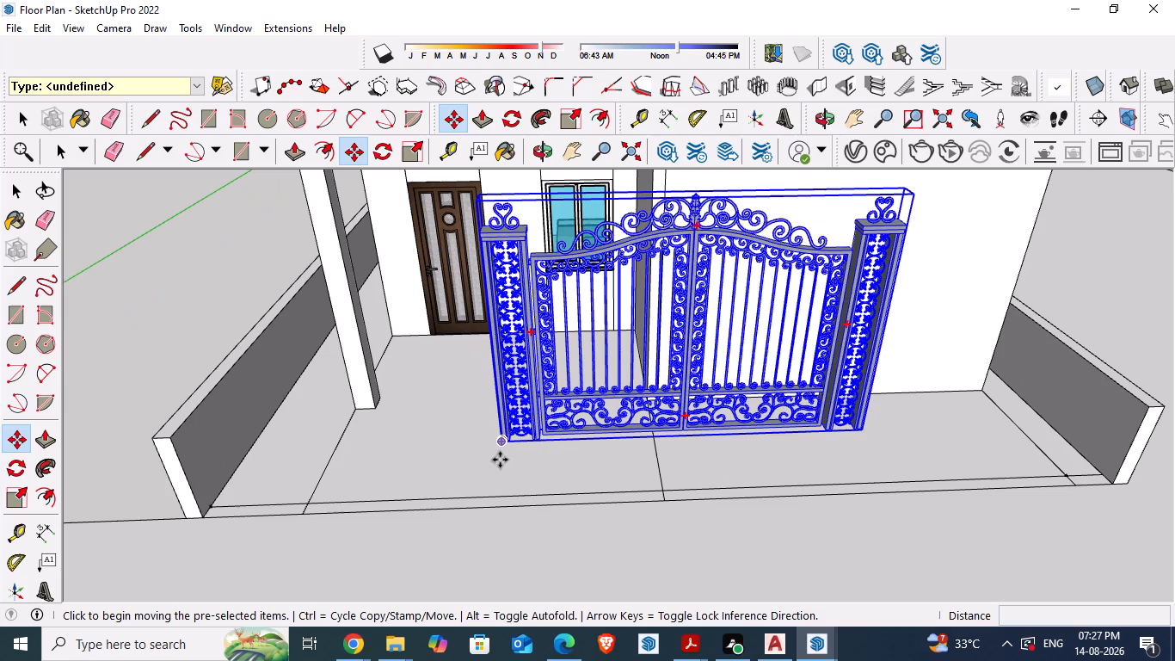
scroll(509, 437, "up", 4)
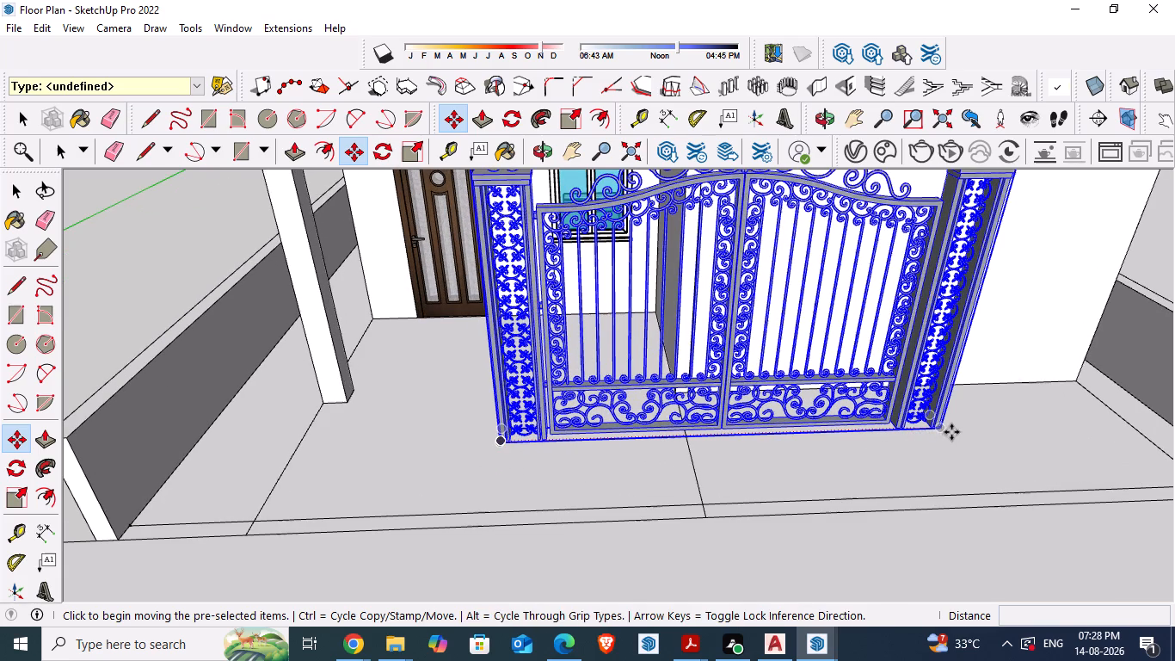
left_click_drag(944, 430, 703, 516)
left_click(703, 516)
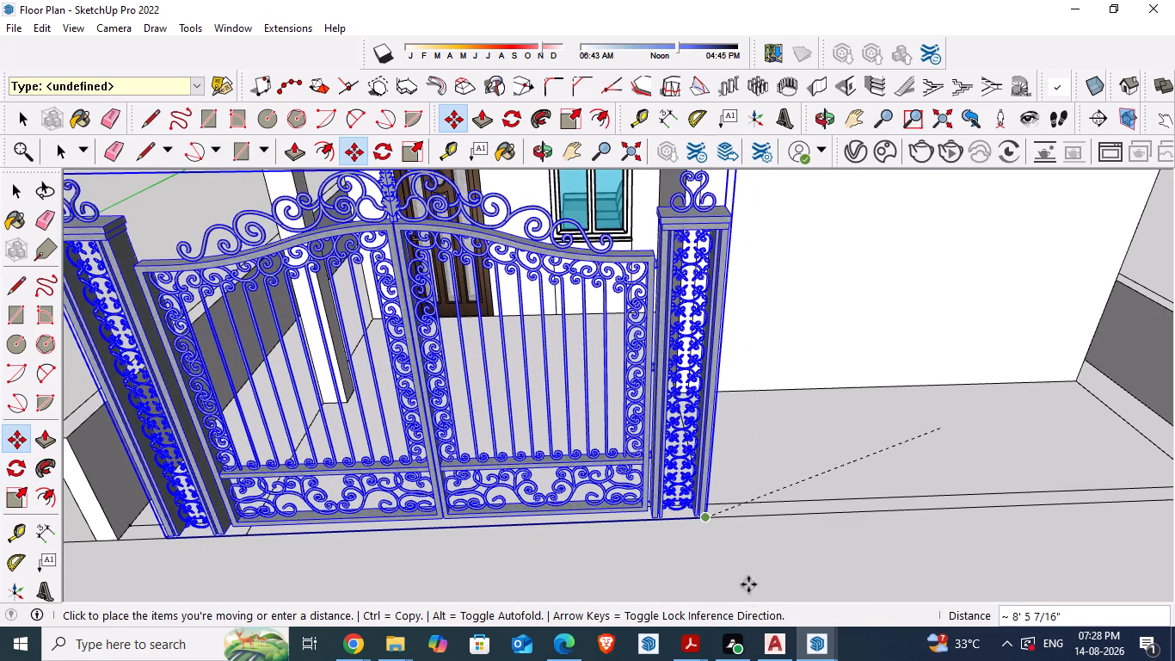
key("space")
left_click(759, 580)
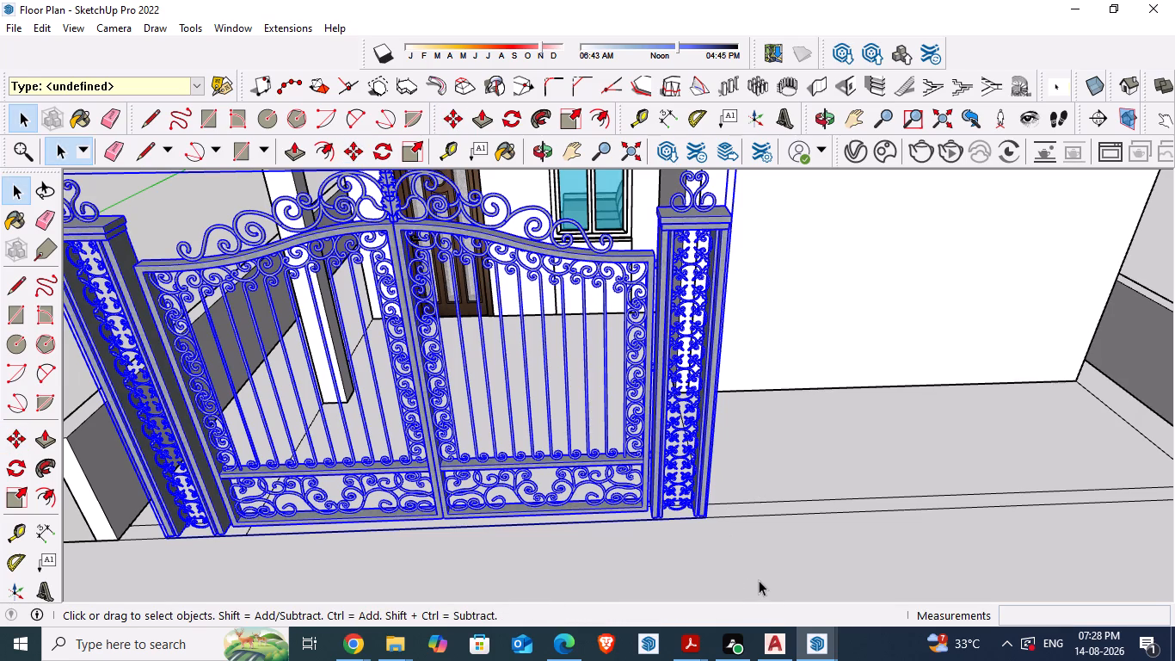
Scale the gate's width to about 0.86 from its left side, ending at the floor line beside the left boundary wall.
scroll(760, 510, "down", 1)
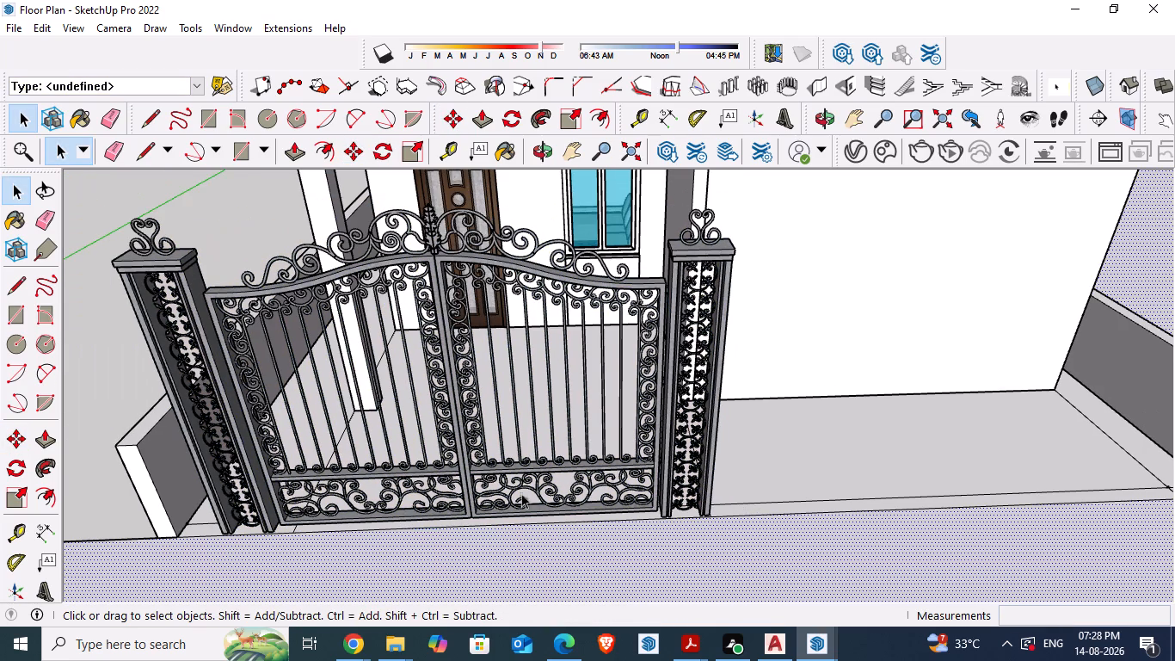
left_click(512, 460)
key("s")
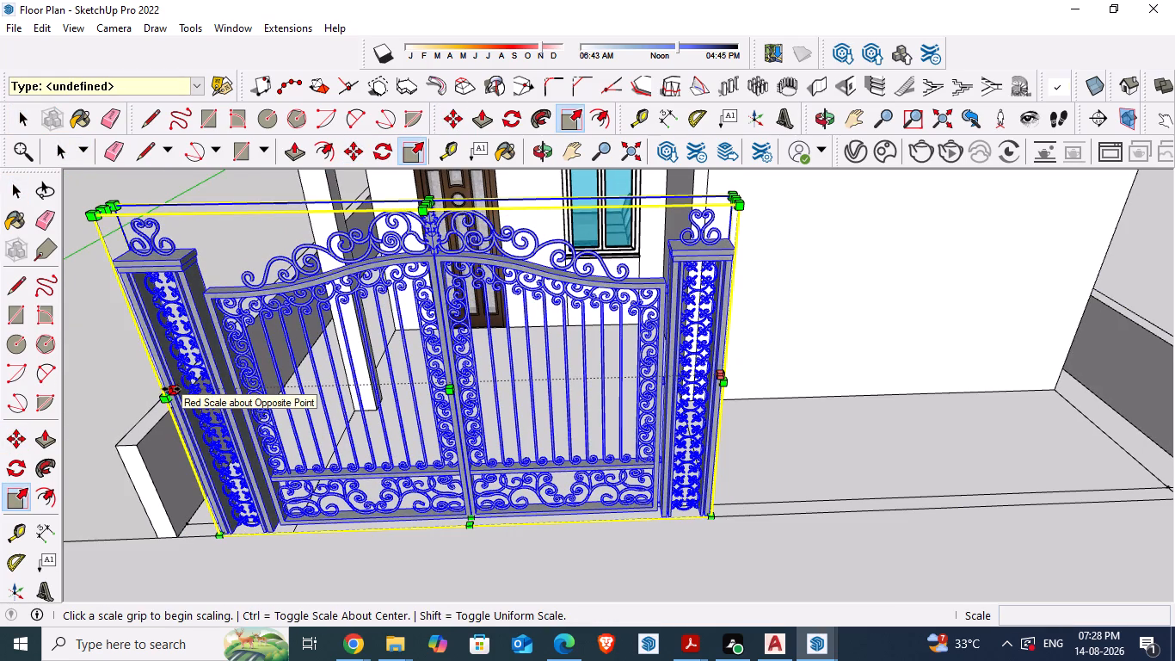
left_click_drag(177, 383, 258, 420)
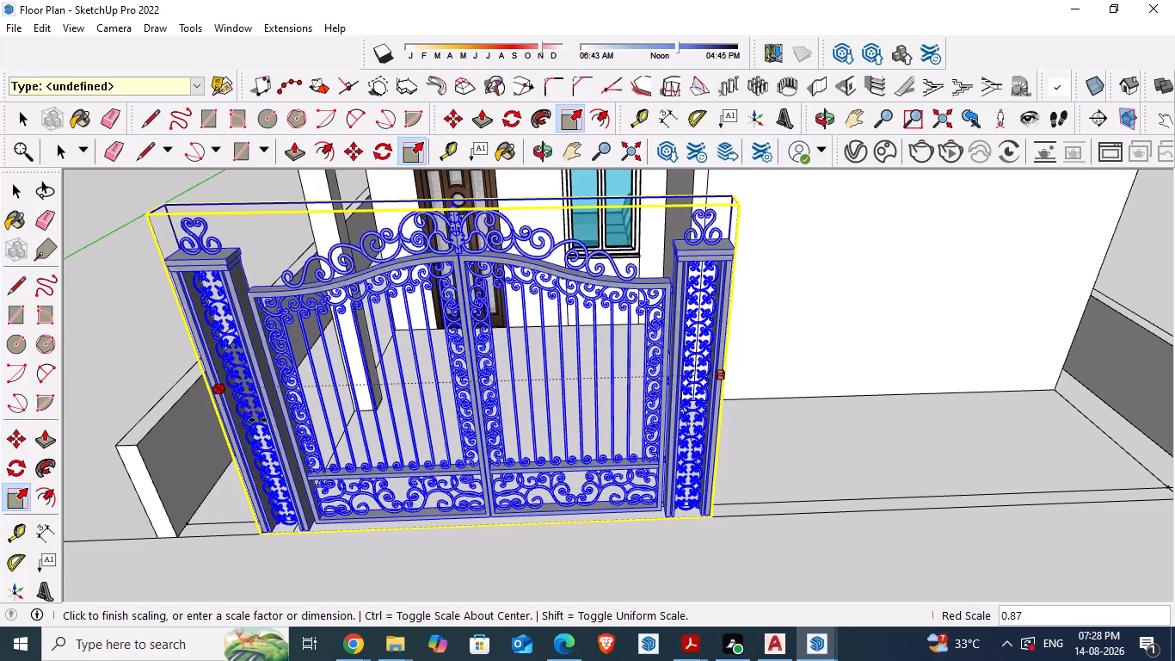
left_click_drag(258, 420, 305, 538)
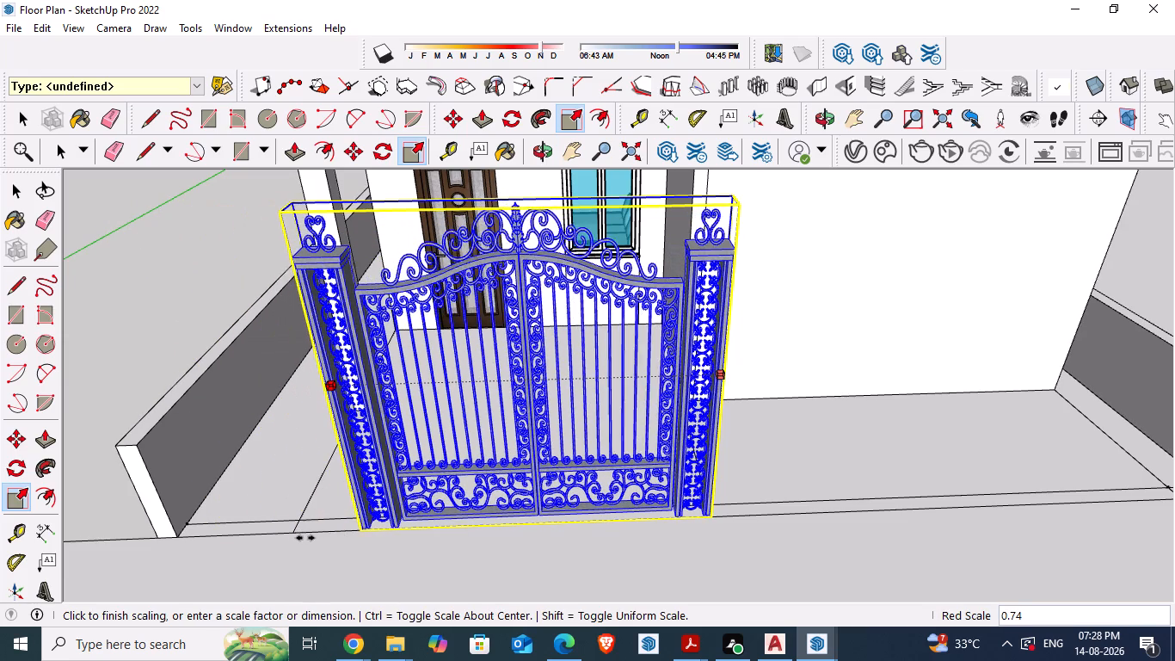
left_click_drag(305, 538, 297, 534)
key("space")
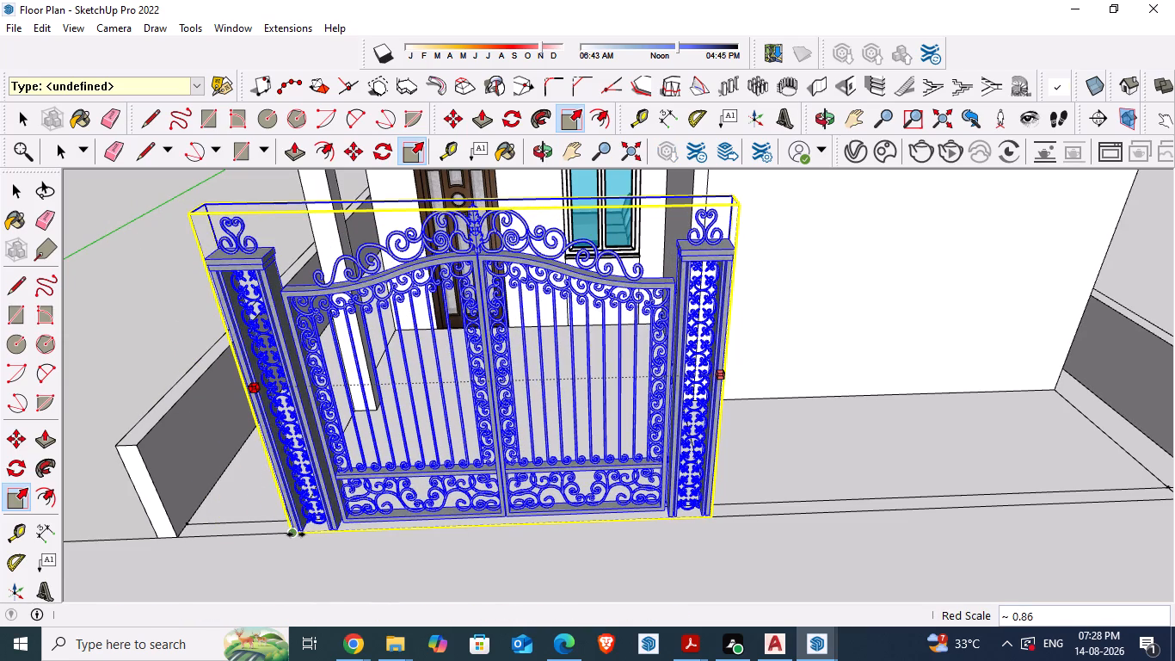
left_click(322, 590)
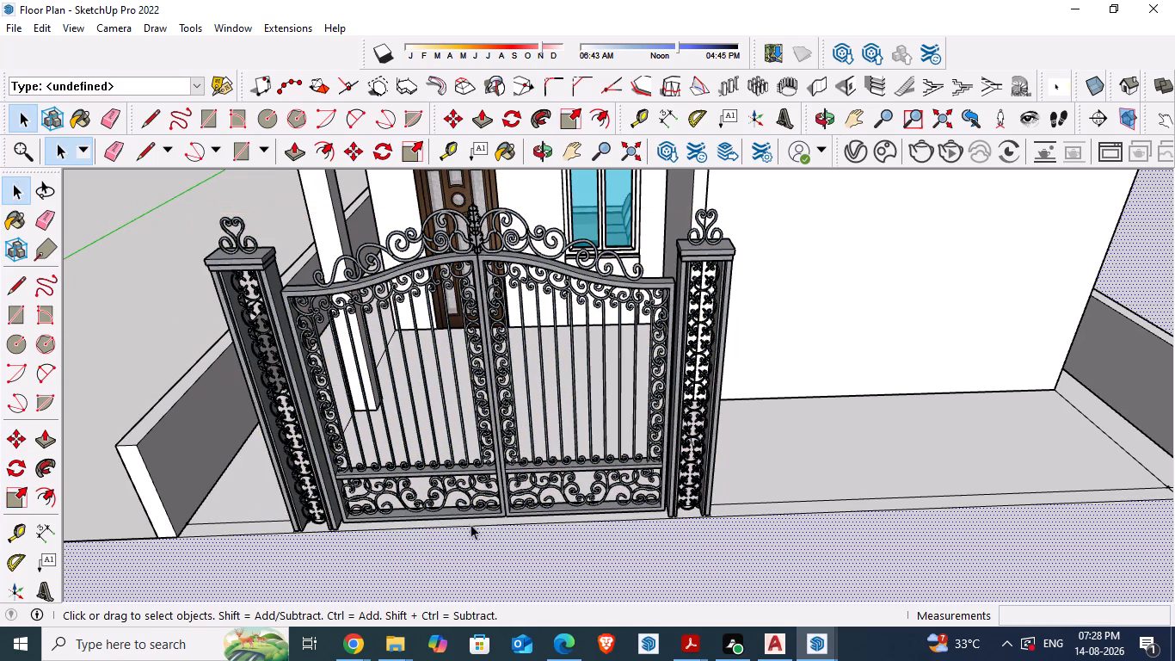
Examine how the narrowed gate fits against the low boundary walls, briefly opening the wall group.
scroll(513, 524, "down", 2)
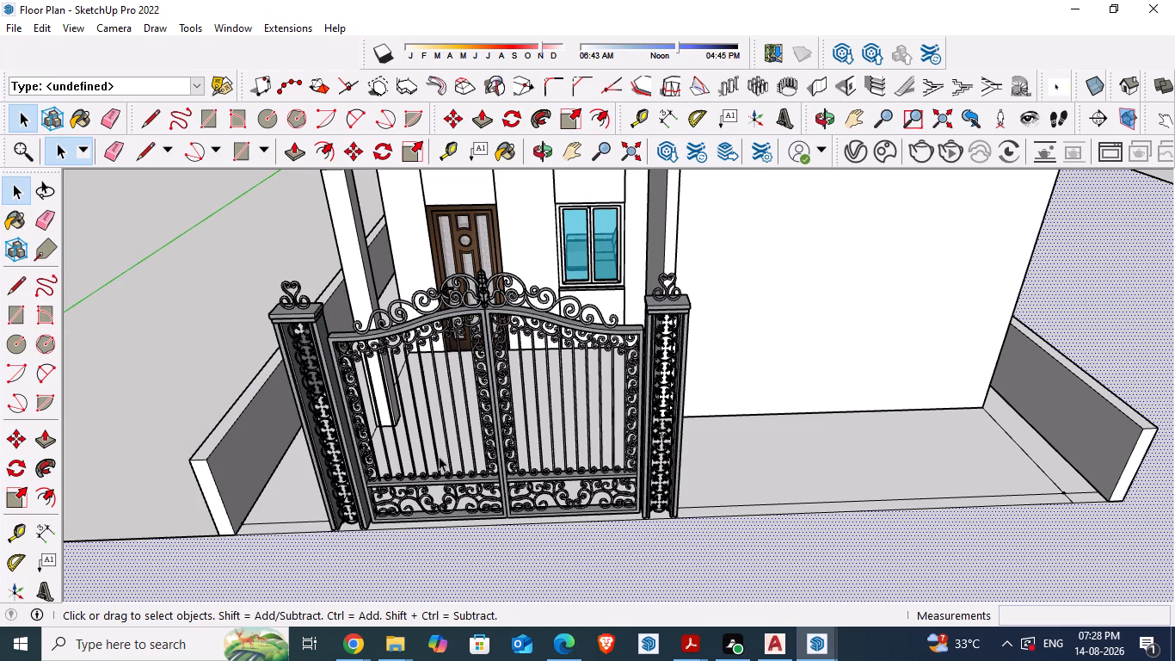
middle_click_drag(389, 470, 583, 424)
scroll(515, 434, "down", 1)
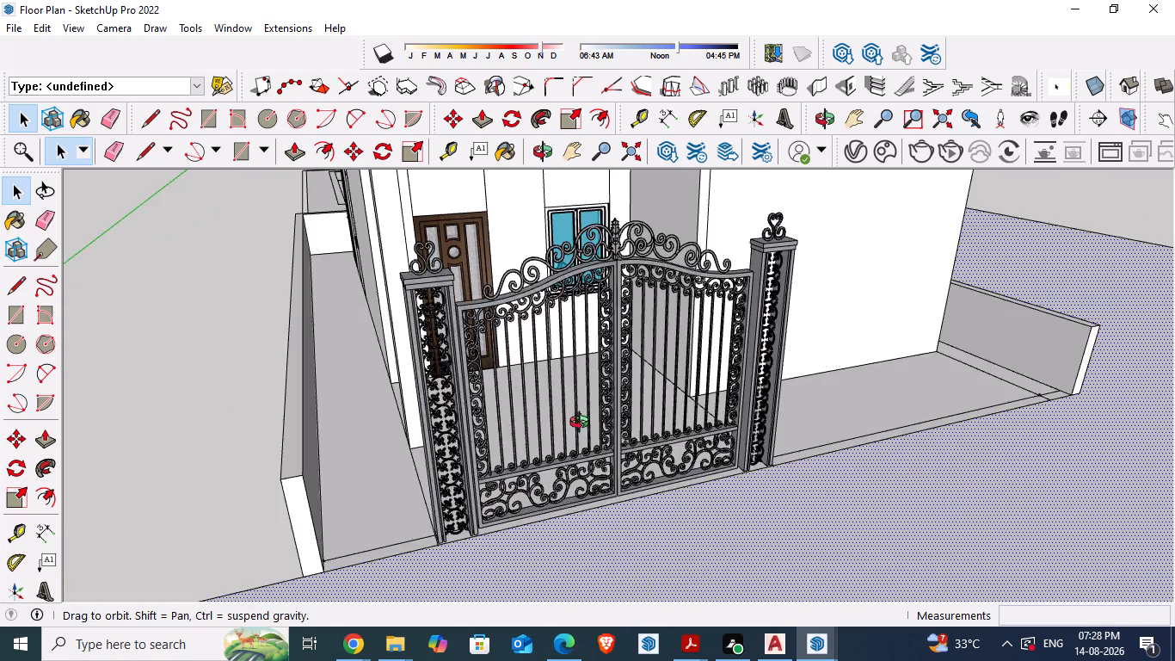
middle_click_drag(583, 424, 592, 419)
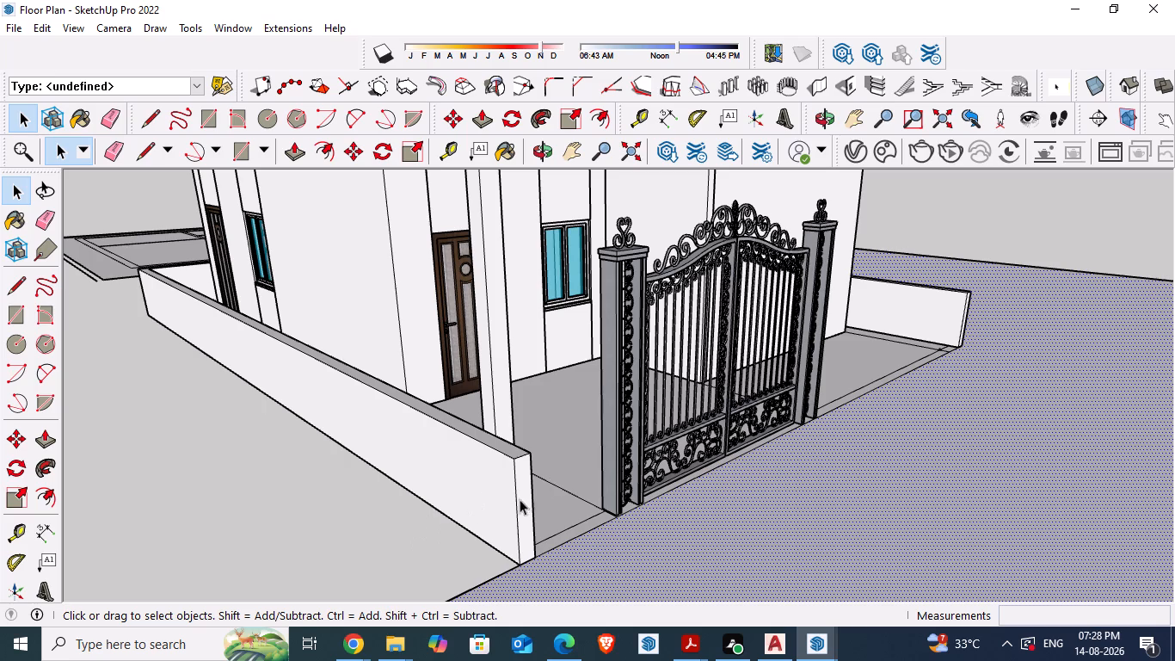
middle_click_drag(551, 503, 415, 503)
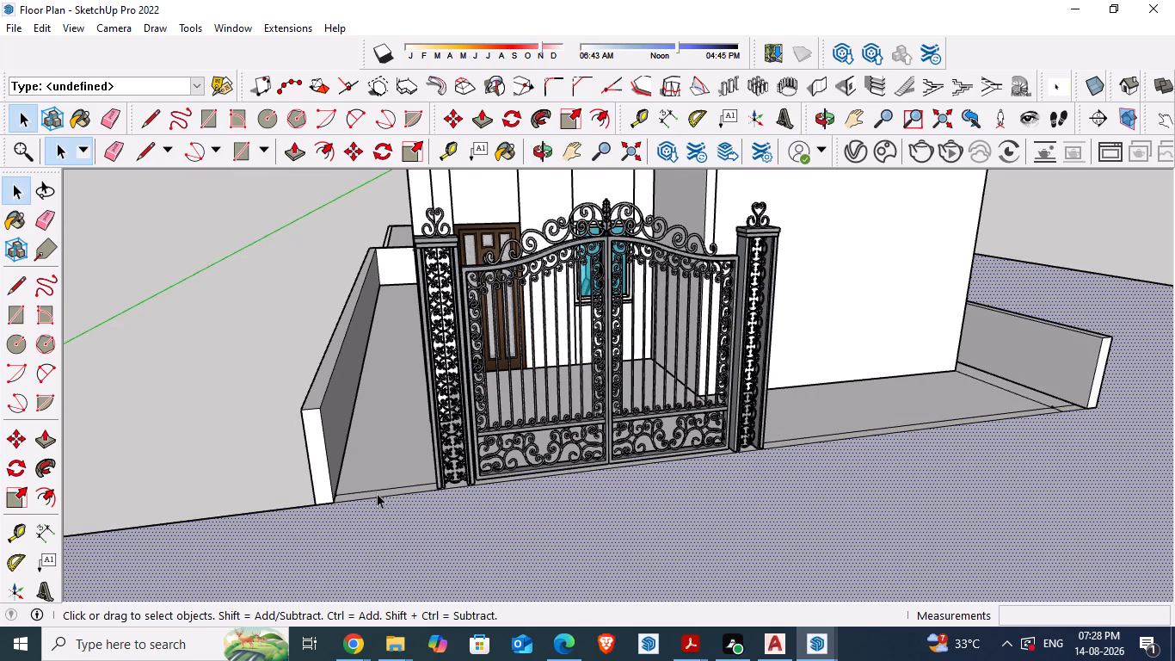
scroll(438, 468, "down", 2)
left_click(336, 439)
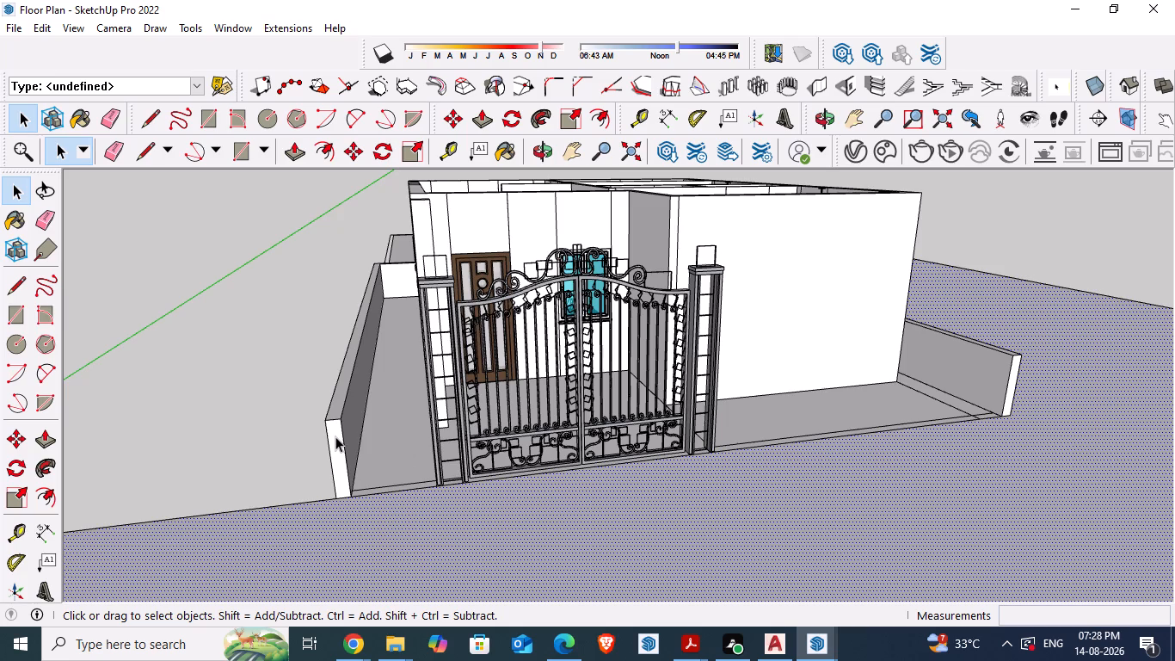
double_click(335, 436)
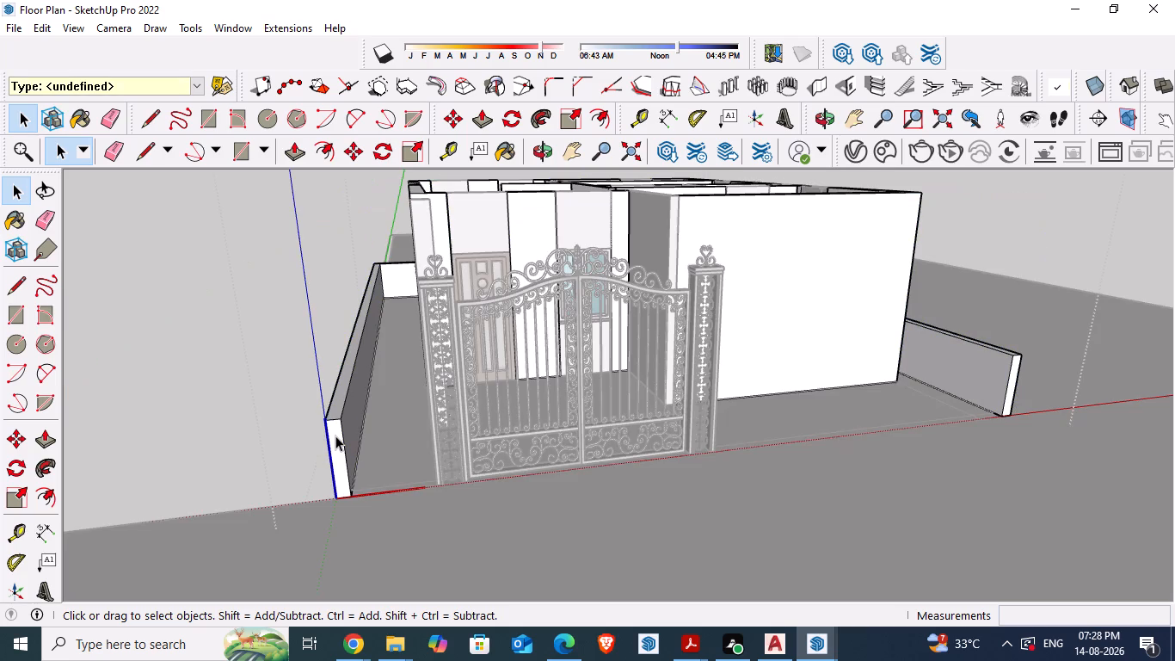
left_click(218, 407)
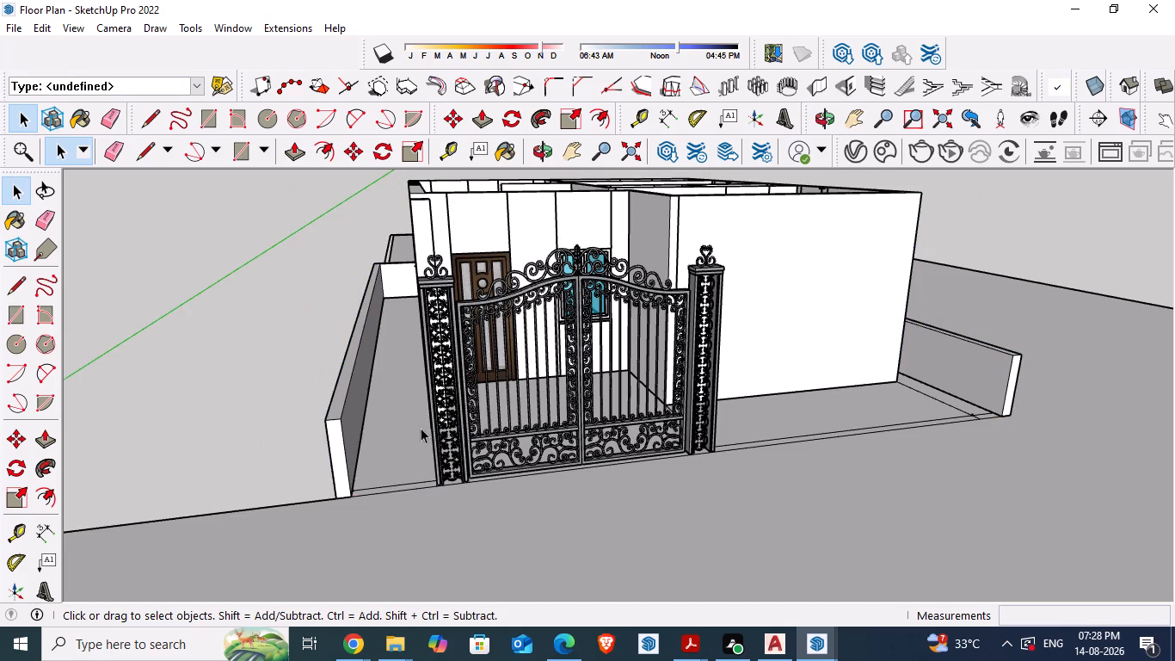
Open the wall group and raise the low boundary wall's top face by 3' with Push/Pull.
scroll(488, 431, "down", 1)
middle_click_drag(692, 474, 513, 492)
scroll(727, 490, "up", 4)
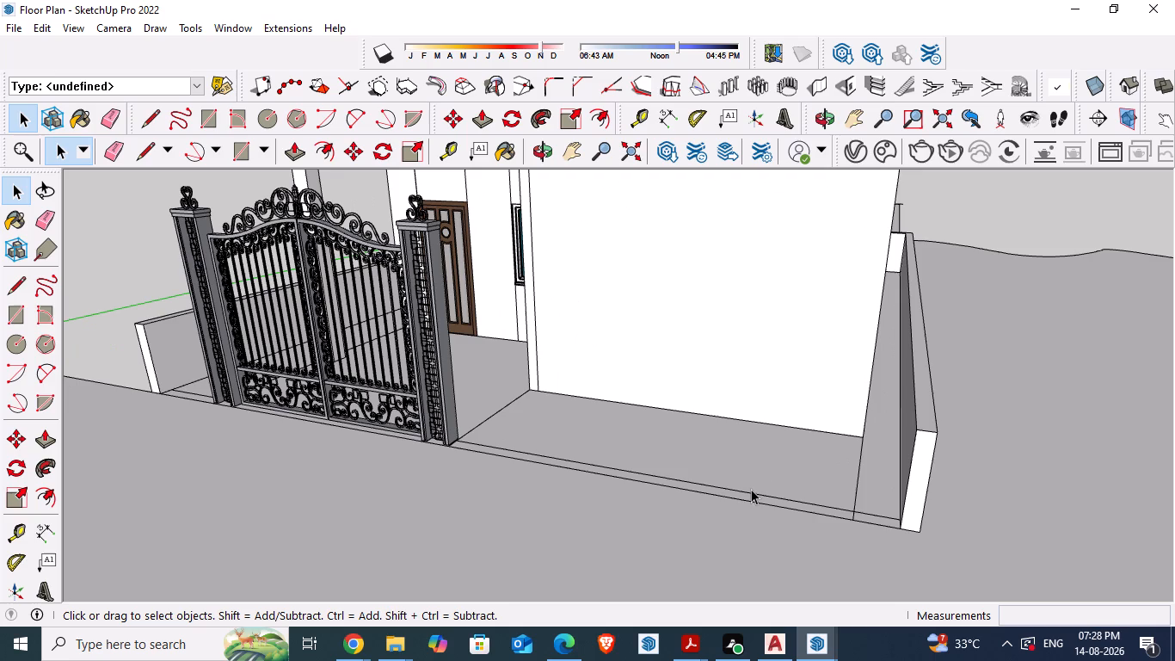
middle_click_drag(954, 469, 704, 475)
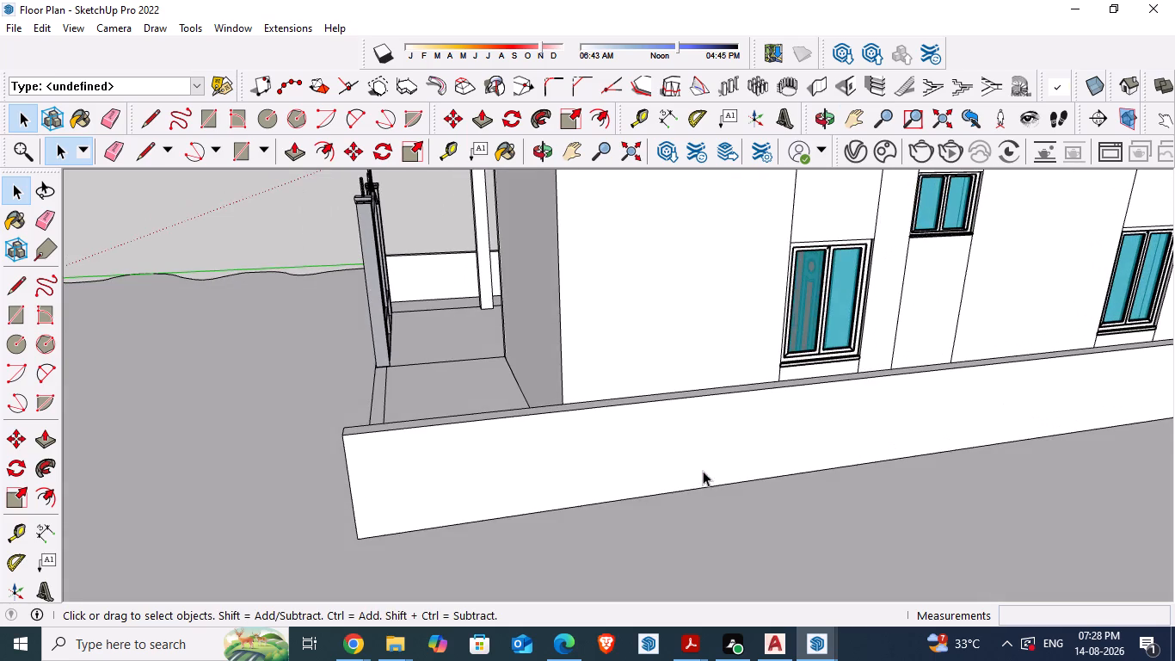
scroll(704, 410, "up", 7)
middle_click_drag(674, 411, 674, 476)
scroll(686, 458, "up", 4)
triple_click(686, 467)
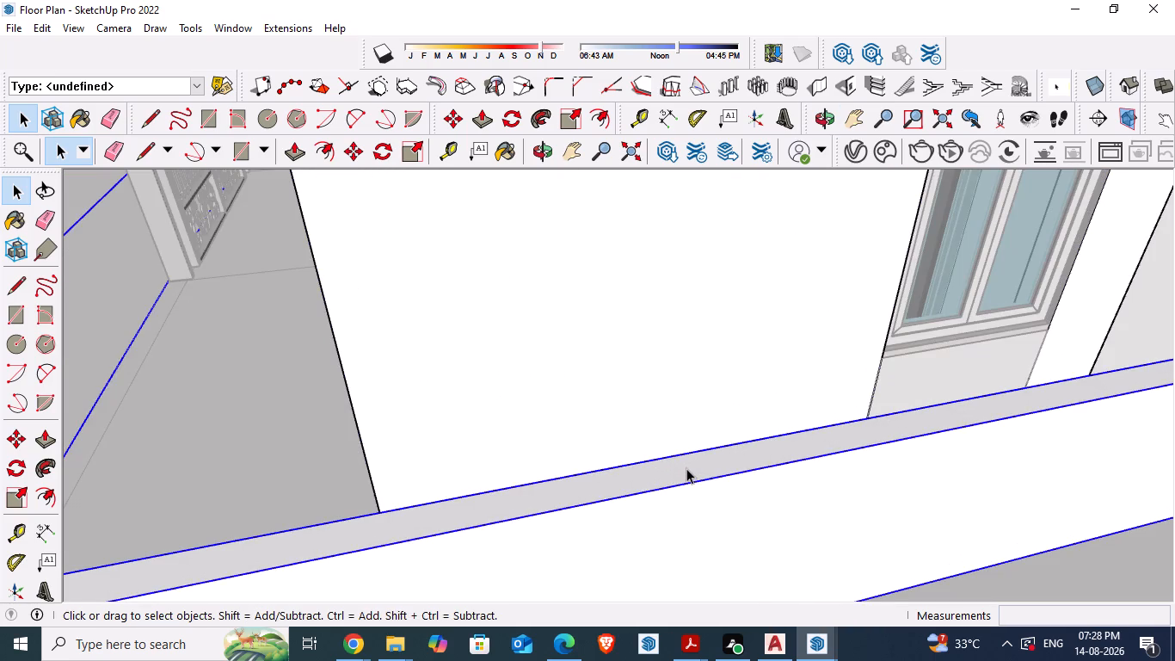
left_click(686, 468)
left_click(686, 468)
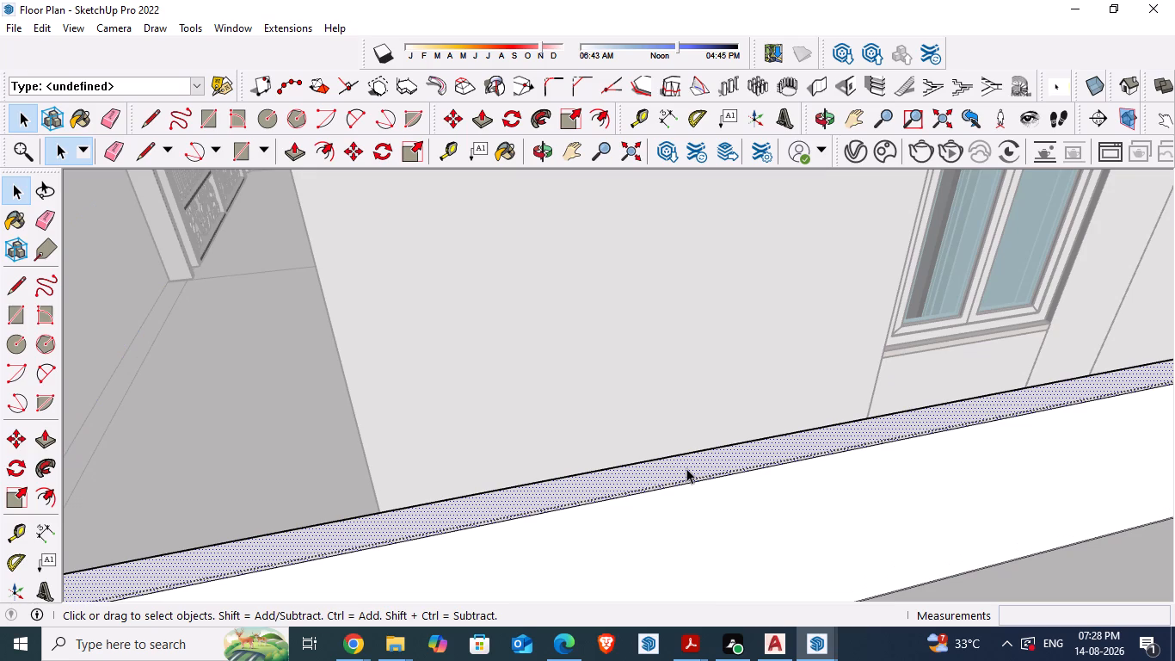
key("p")
left_click(685, 470)
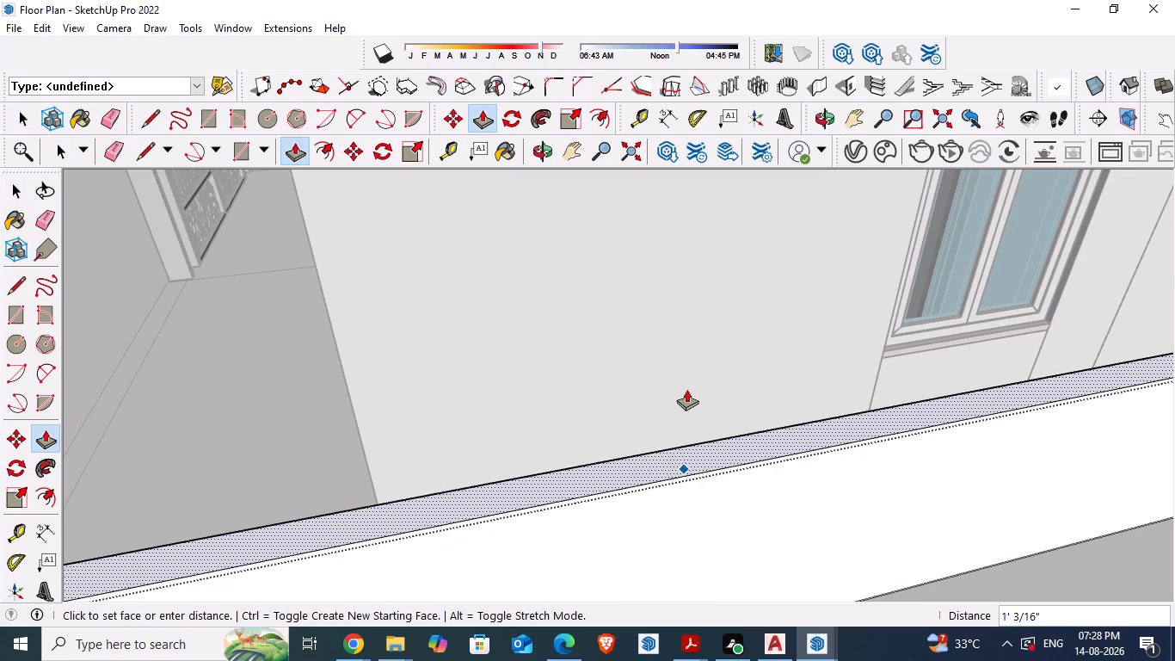
type("3'")
key("Return")
Examine the boundary wall and gate from above and from the front, and leave the wall group.
scroll(808, 369, "down", 5)
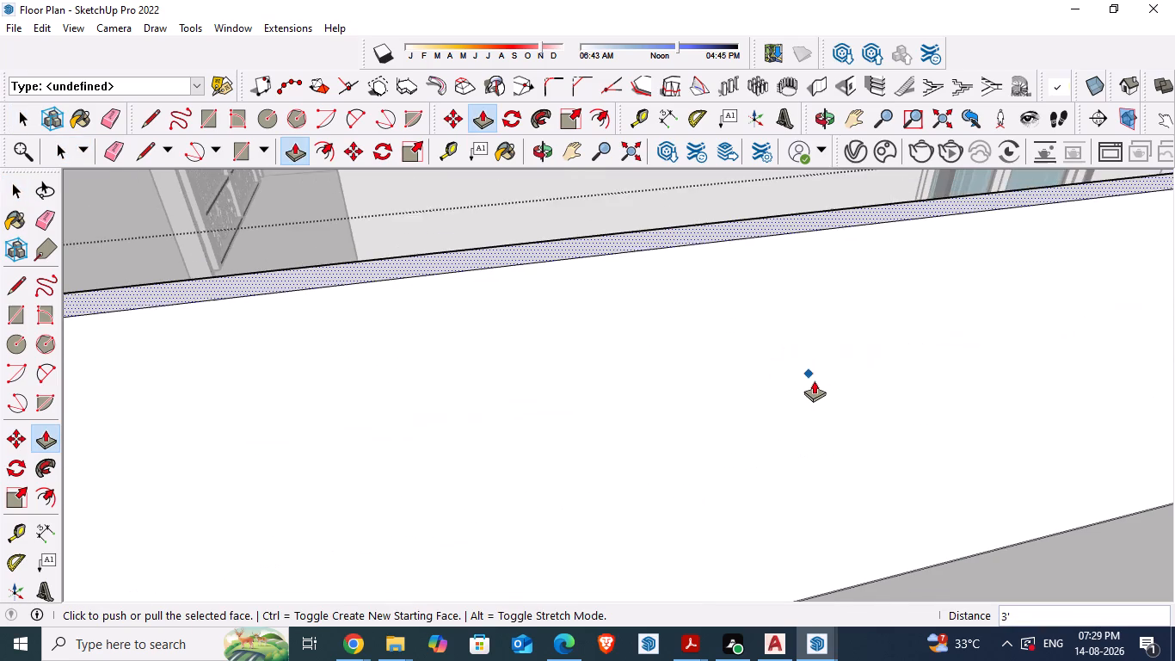
scroll(814, 380, "down", 13)
middle_click_drag(862, 360, 762, 436)
scroll(740, 407, "down", 18)
scroll(740, 405, "down", 3)
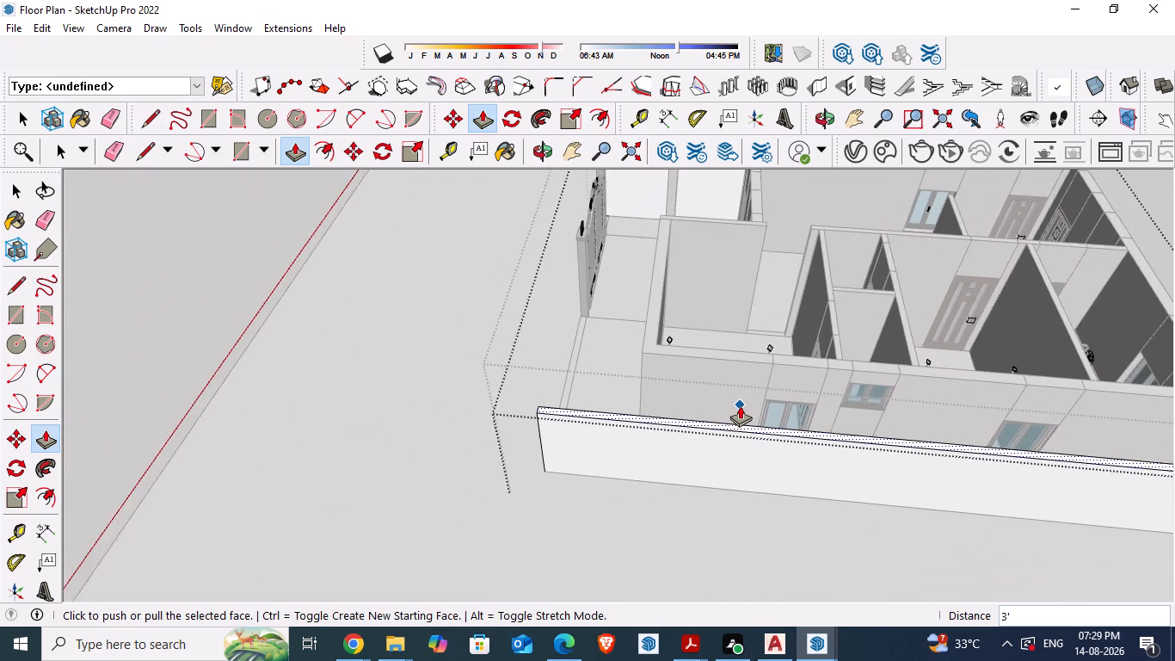
scroll(740, 405, "down", 5)
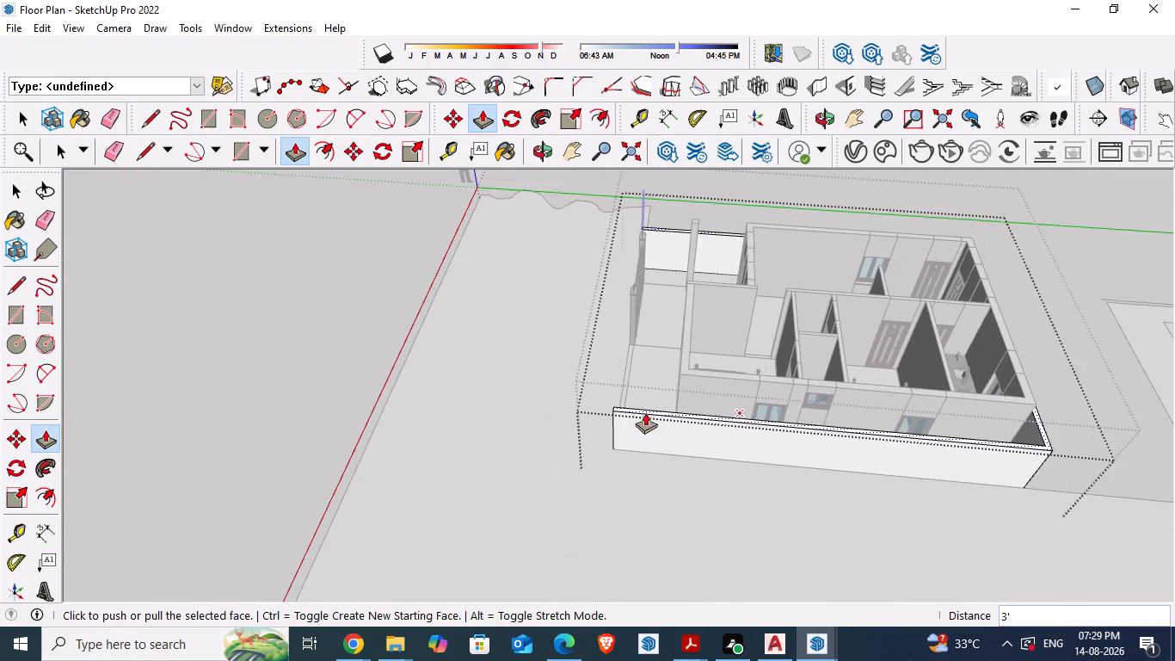
middle_click_drag(644, 417, 968, 383)
scroll(555, 362, "up", 4)
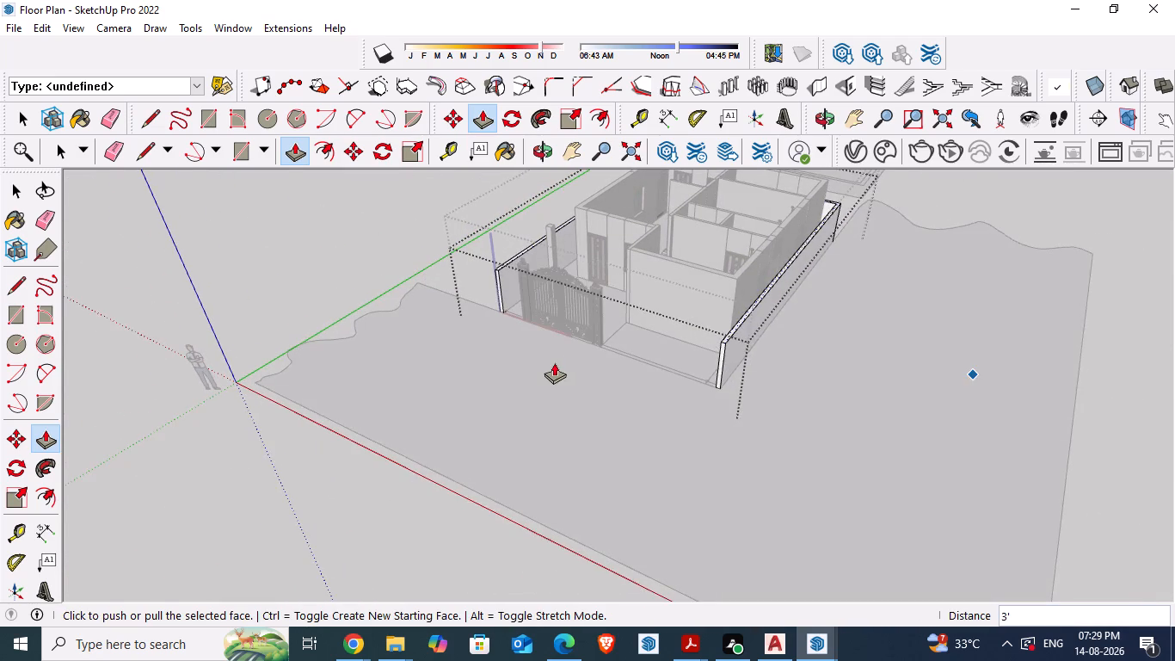
key("space")
left_click(311, 492)
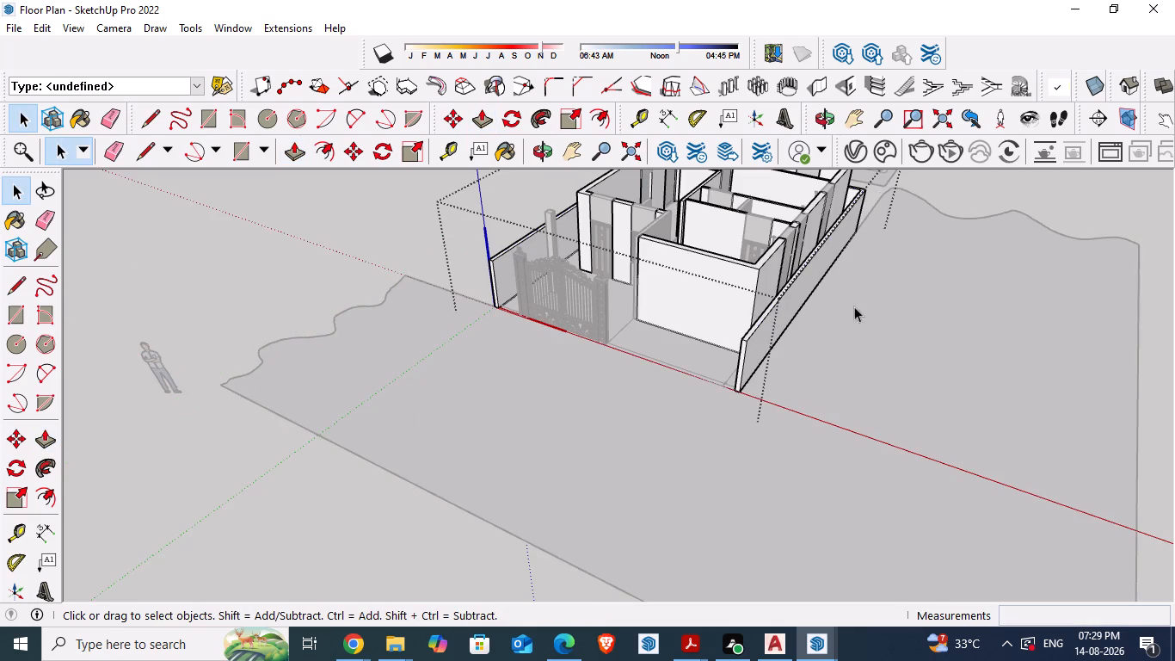
scroll(838, 281, "up", 4)
middle_click_drag(481, 369, 720, 296)
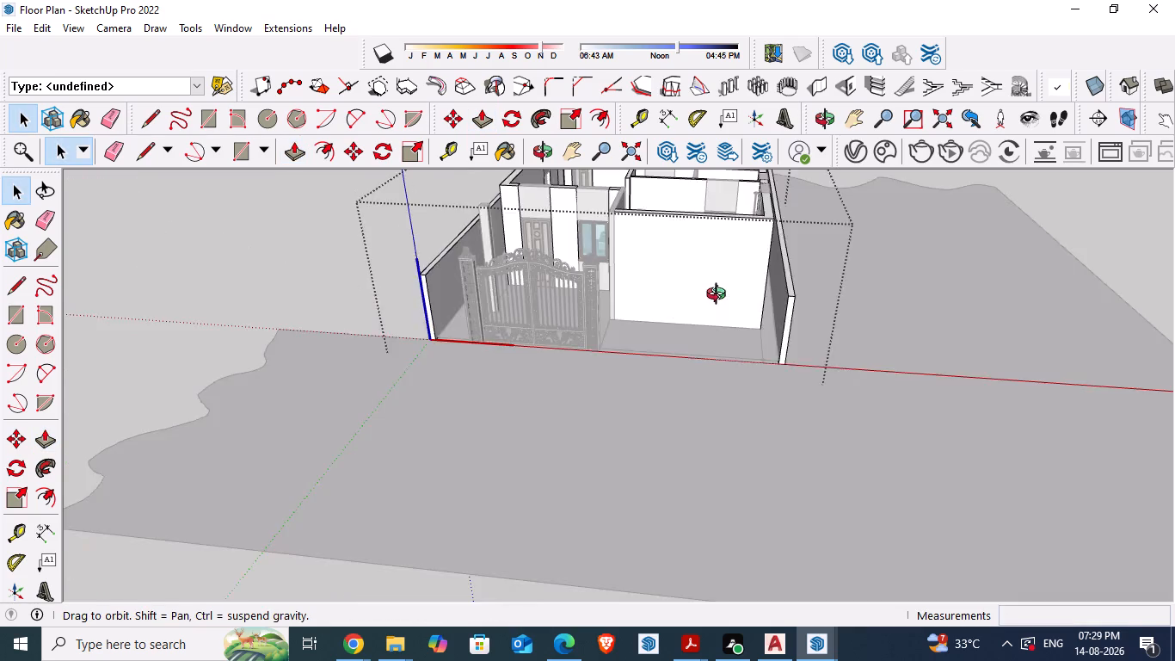
double_click(497, 491)
left_click(680, 510)
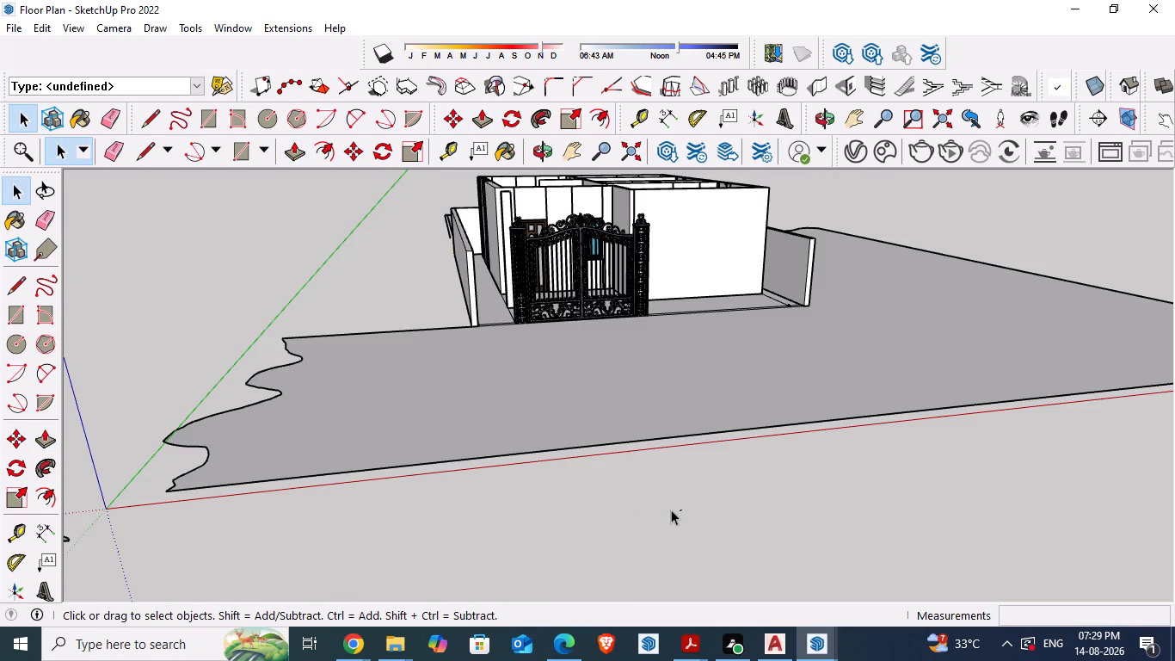
Build a 6" thick, 6' high, right-aligned vertical wall about 3' long from the left boundary wall's front corner to the gate's near pillar.
scroll(502, 160, "up", 4)
scroll(514, 258, "up", 3)
middle_click_drag(775, 332, 688, 327)
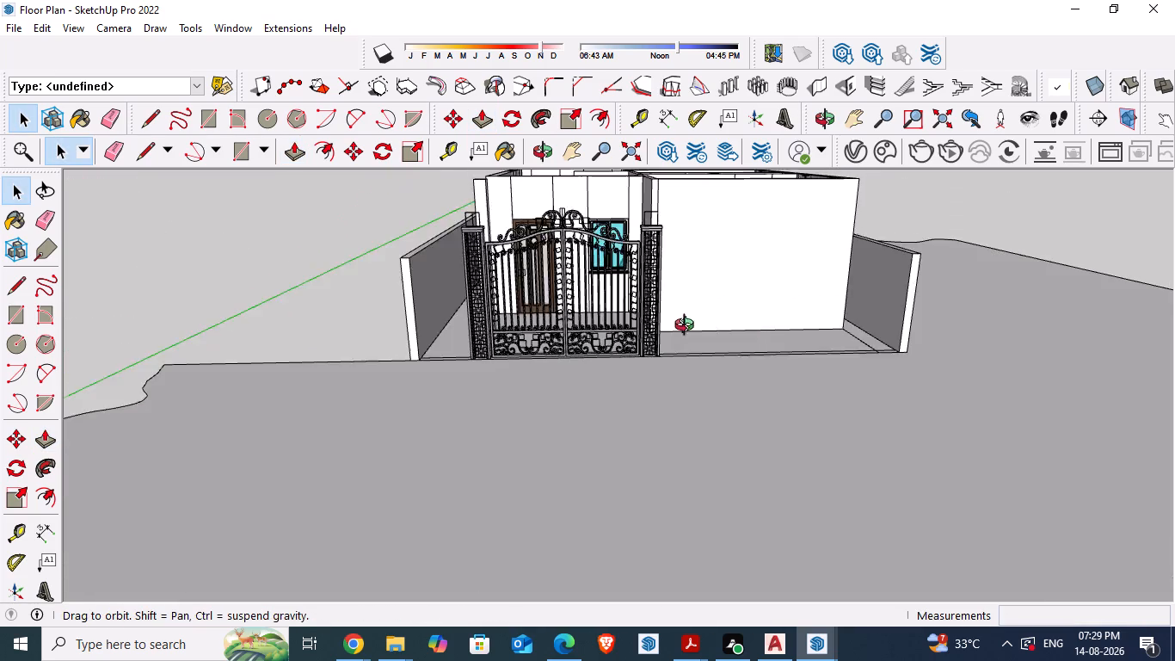
middle_click_drag(688, 327, 660, 318)
scroll(729, 308, "up", 5)
middle_click_drag(717, 353, 727, 426)
scroll(661, 453, "up", 1)
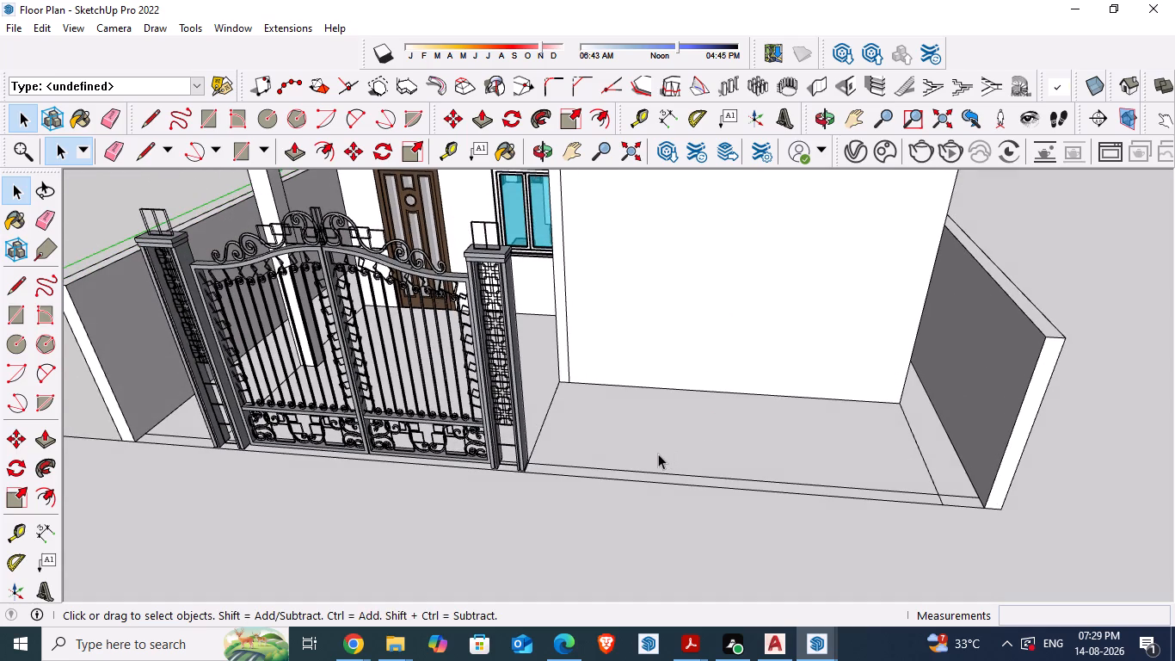
scroll(658, 454, "up", 1)
scroll(656, 454, "down", 3)
scroll(532, 440, "up", 1)
middle_click_drag(357, 431, 446, 380)
scroll(170, 423, "up", 3)
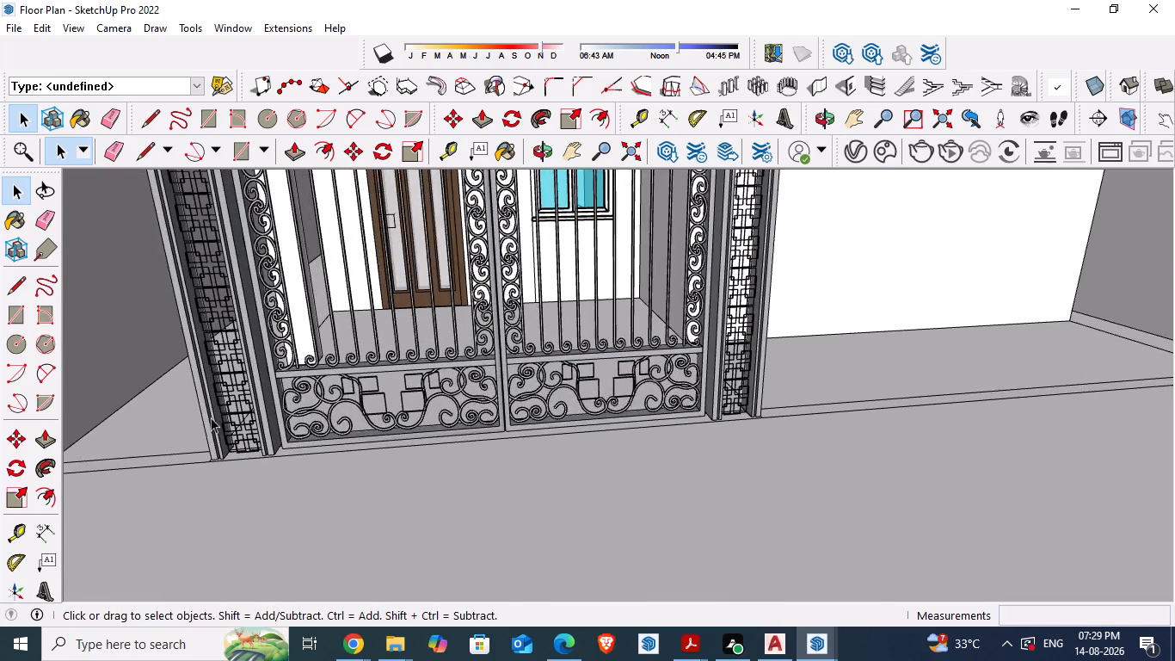
scroll(248, 417, "down", 4)
scroll(89, 449, "up", 1)
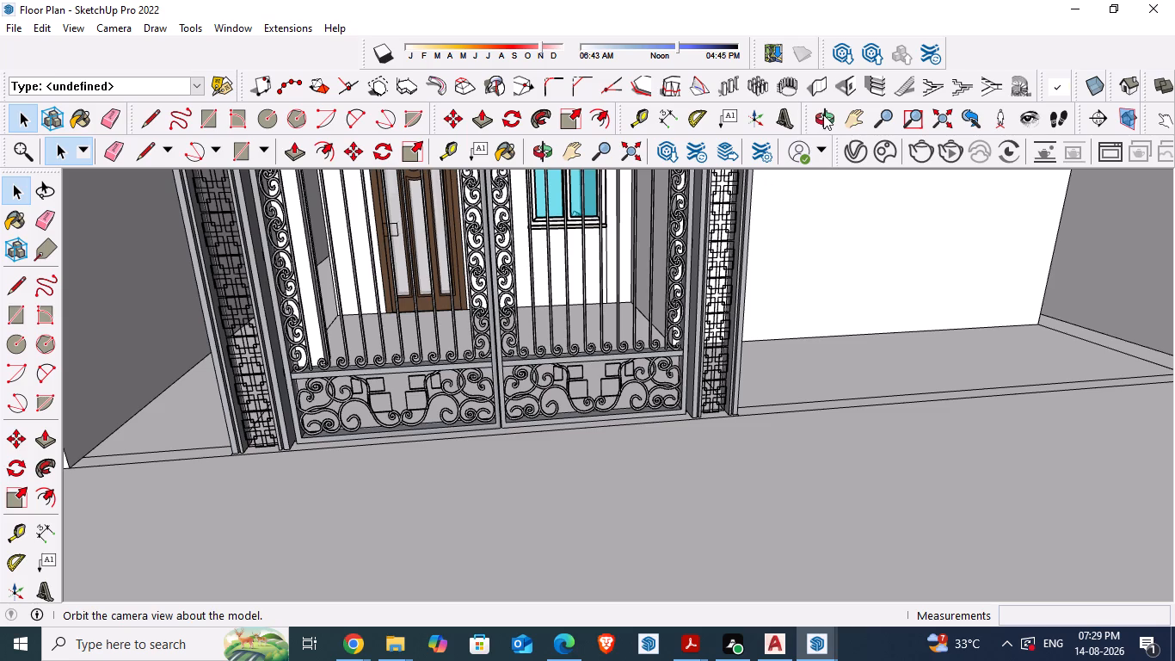
left_click(814, 87)
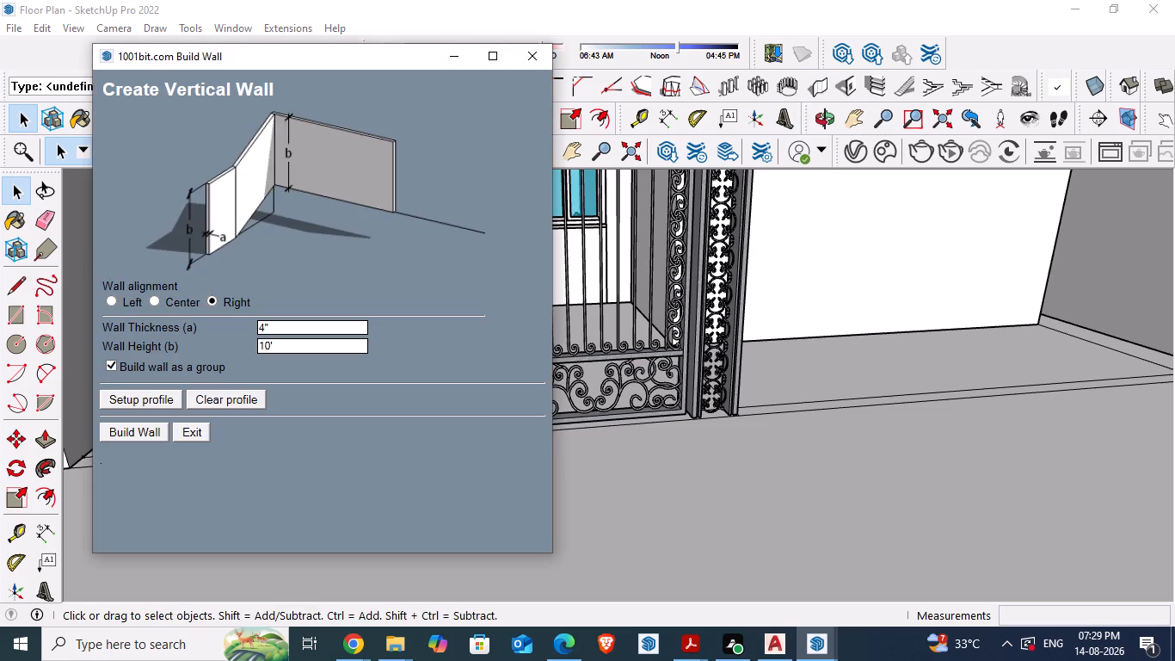
left_click_drag(286, 331, 235, 328)
key("6")
key("shift+quotedbl")
left_click_drag(276, 341, 209, 334)
type("6'")
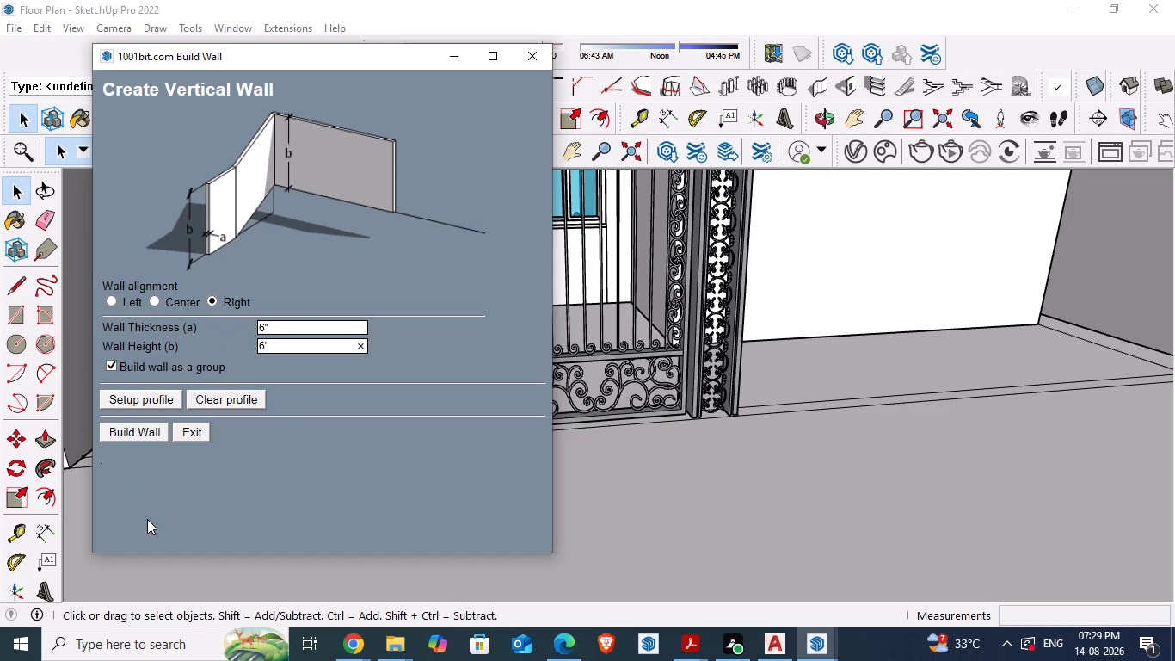
left_click(137, 426)
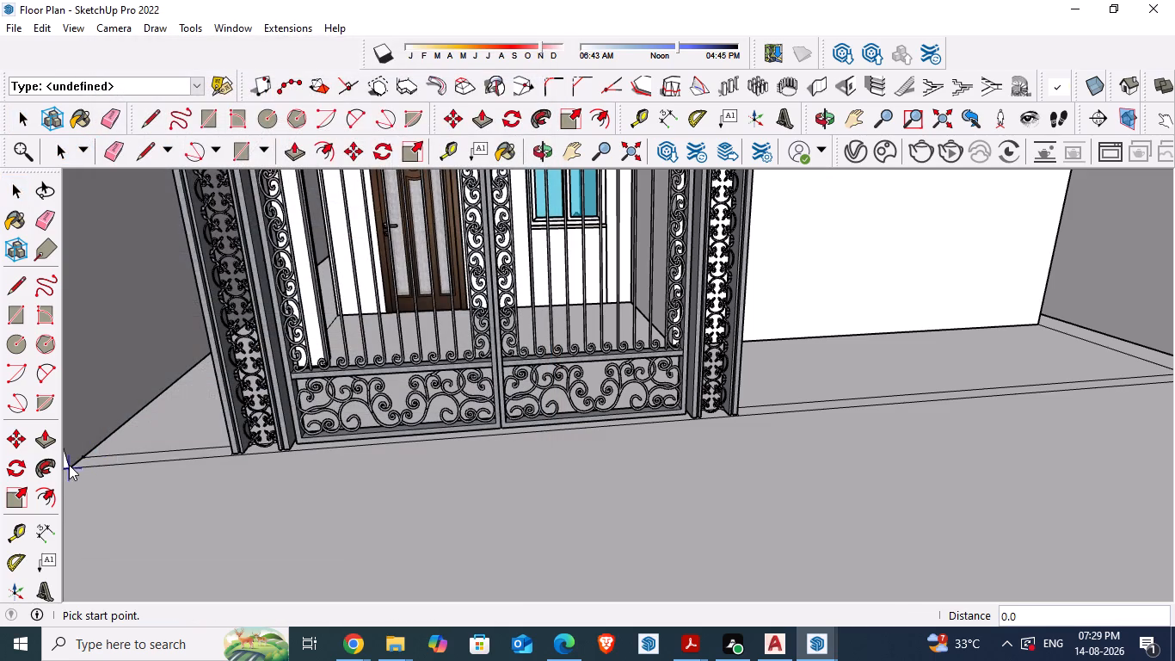
left_click(69, 466)
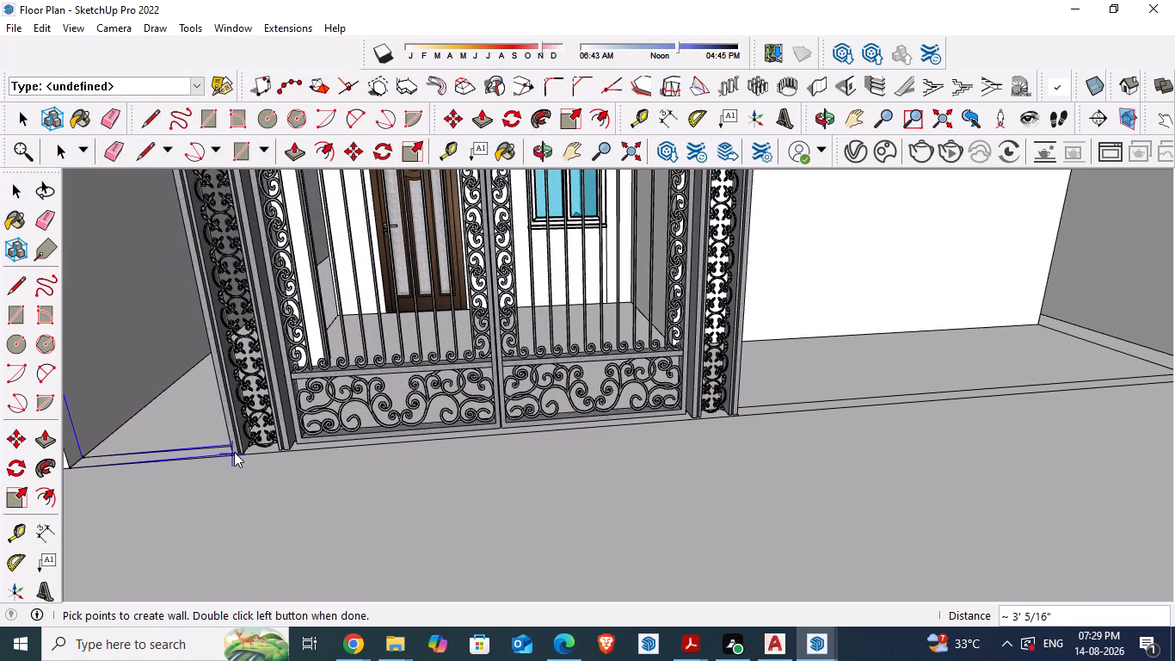
double_click(234, 452)
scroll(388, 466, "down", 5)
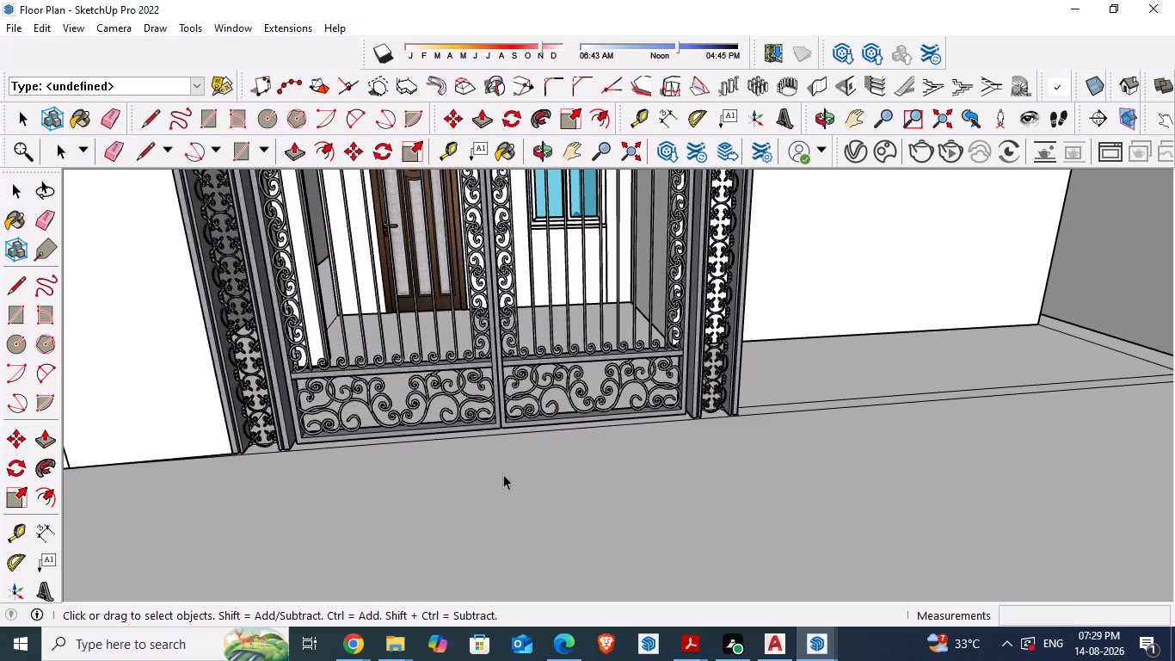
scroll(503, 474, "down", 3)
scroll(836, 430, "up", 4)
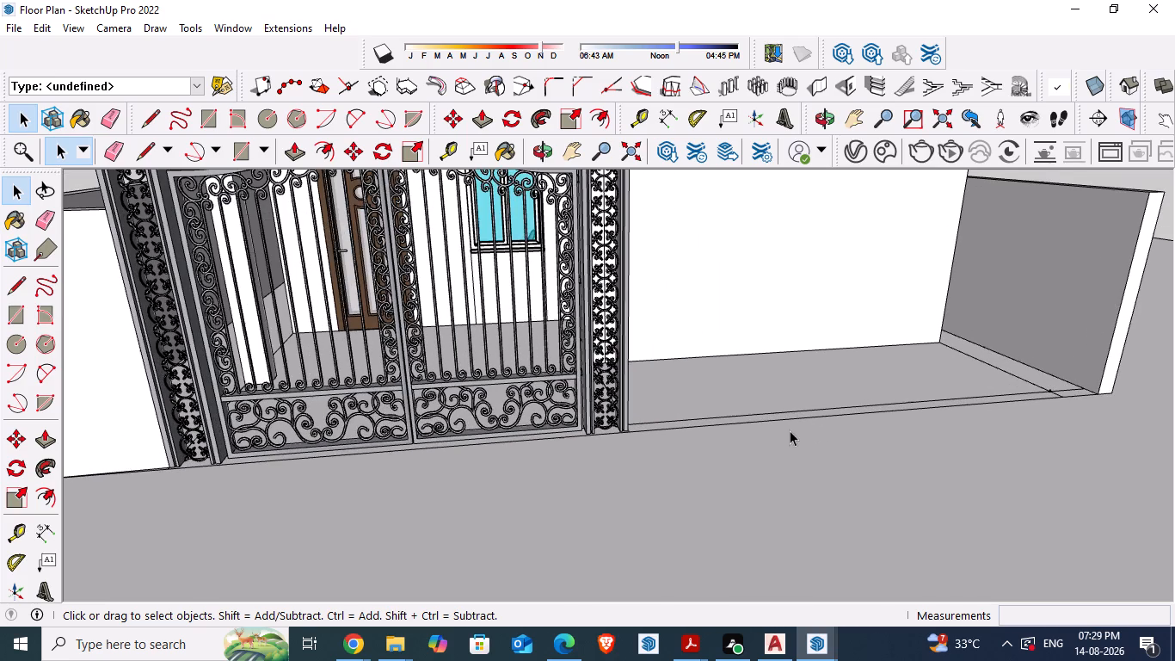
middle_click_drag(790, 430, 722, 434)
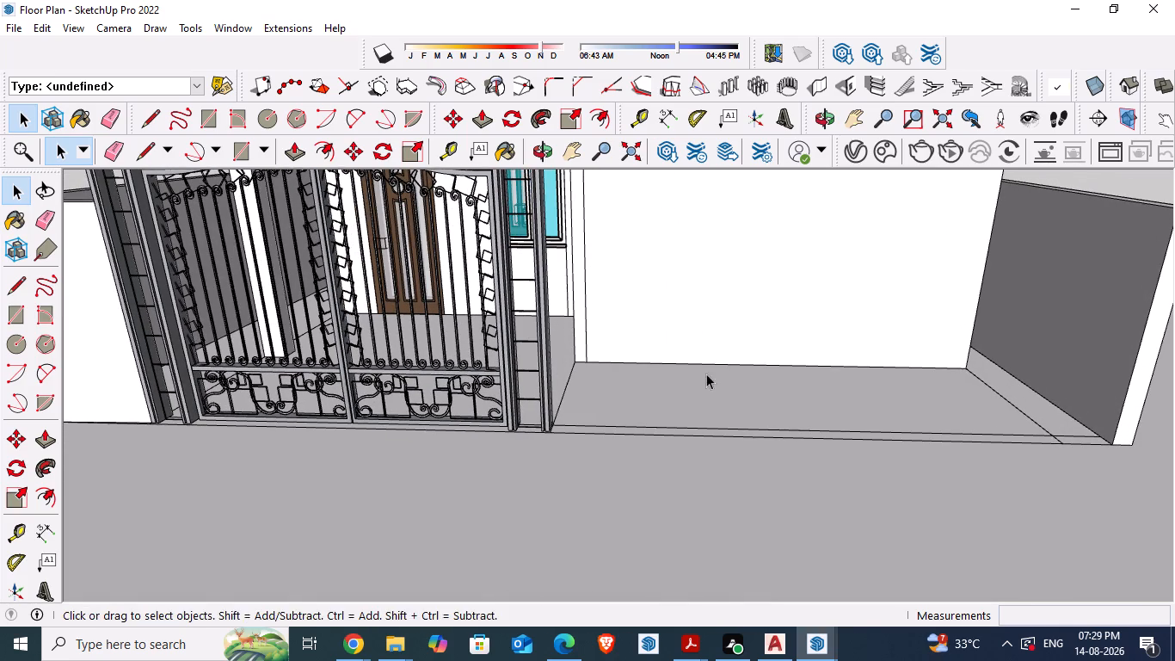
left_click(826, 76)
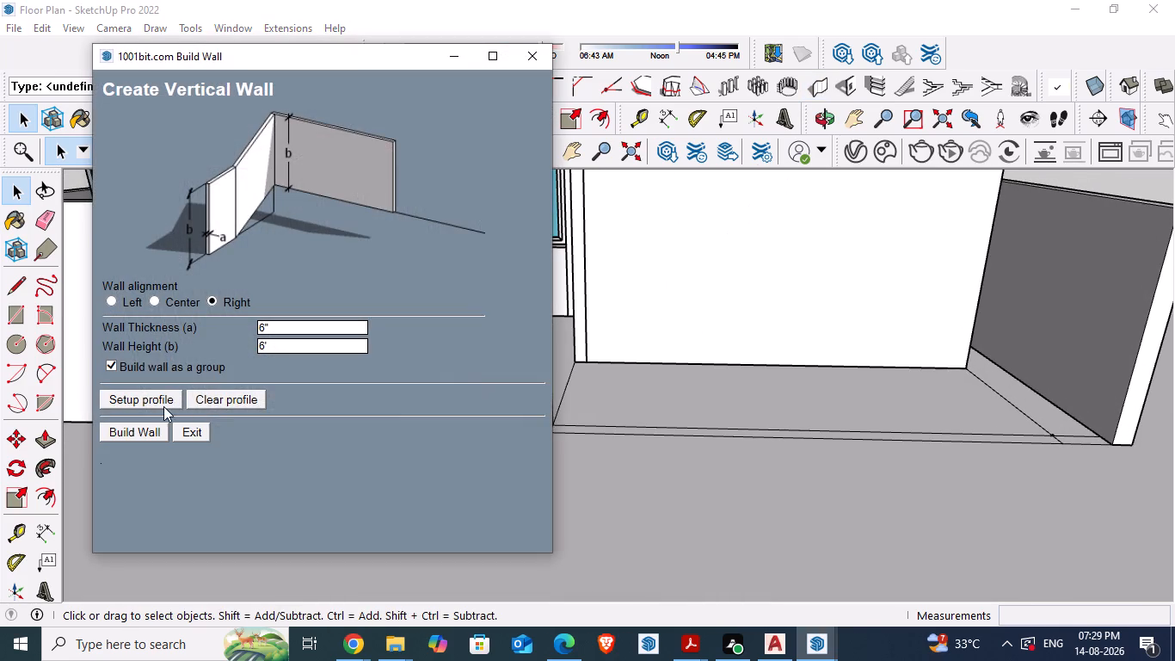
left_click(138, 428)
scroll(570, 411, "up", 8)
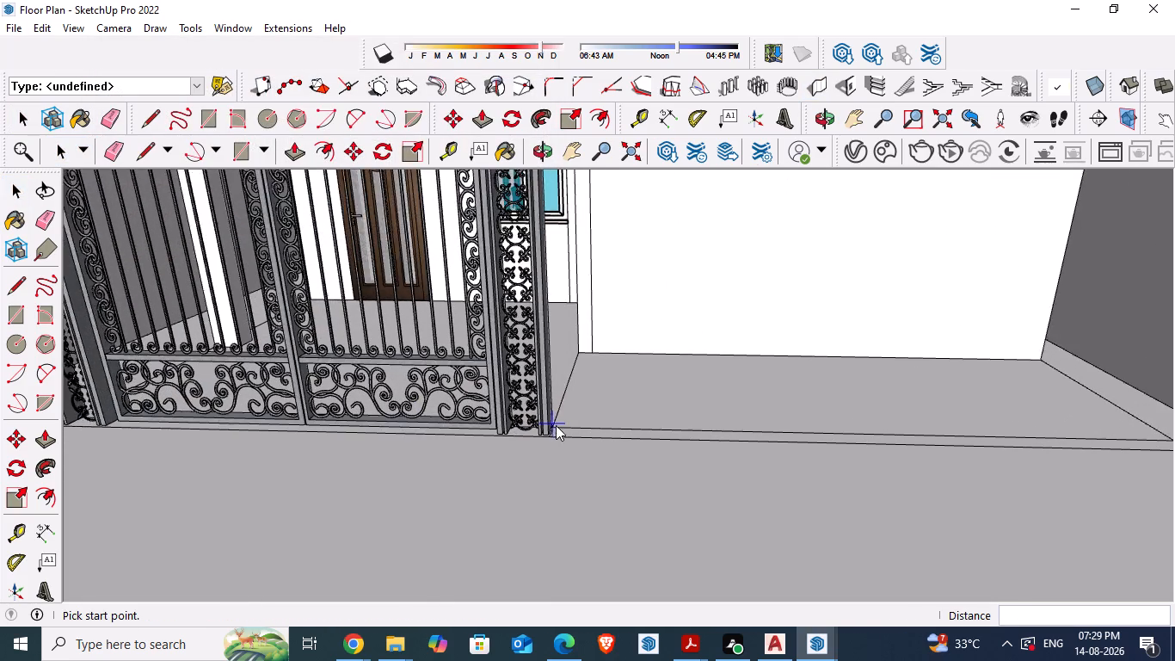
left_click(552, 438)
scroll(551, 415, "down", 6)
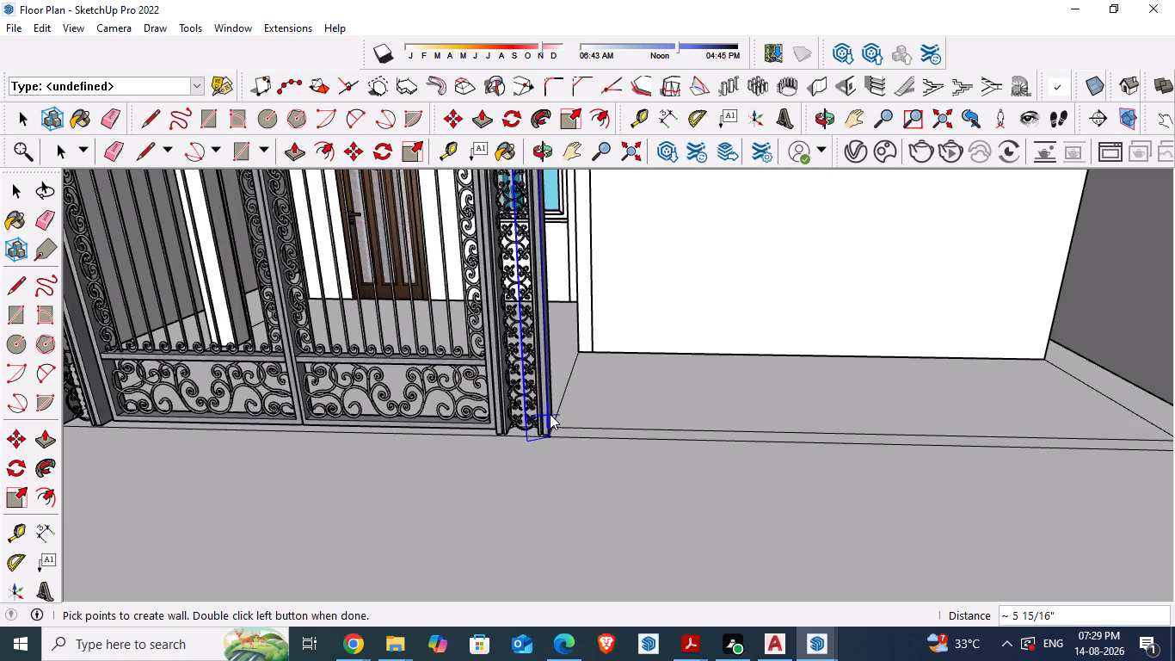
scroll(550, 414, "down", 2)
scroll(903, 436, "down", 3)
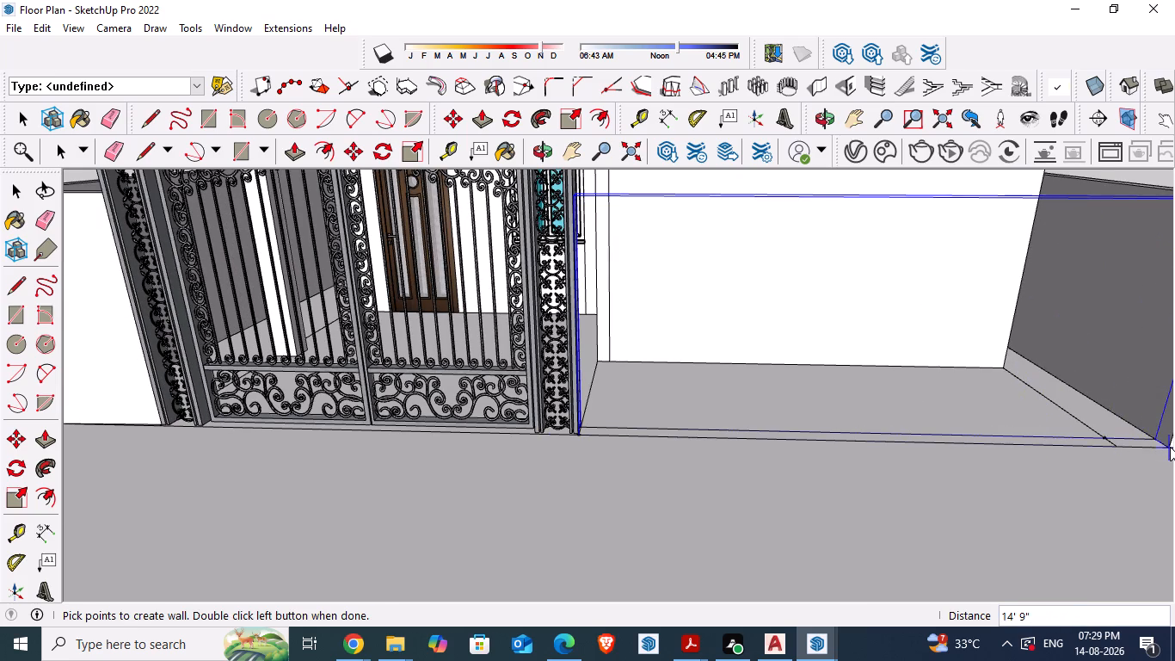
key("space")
Scale the ornate gate's height upward to about 1.14, keeping its base on the floor line, and deselect it.
scroll(538, 497, "down", 3)
middle_click_drag(533, 481, 544, 502)
left_click(428, 311)
scroll(428, 312, "down", 2)
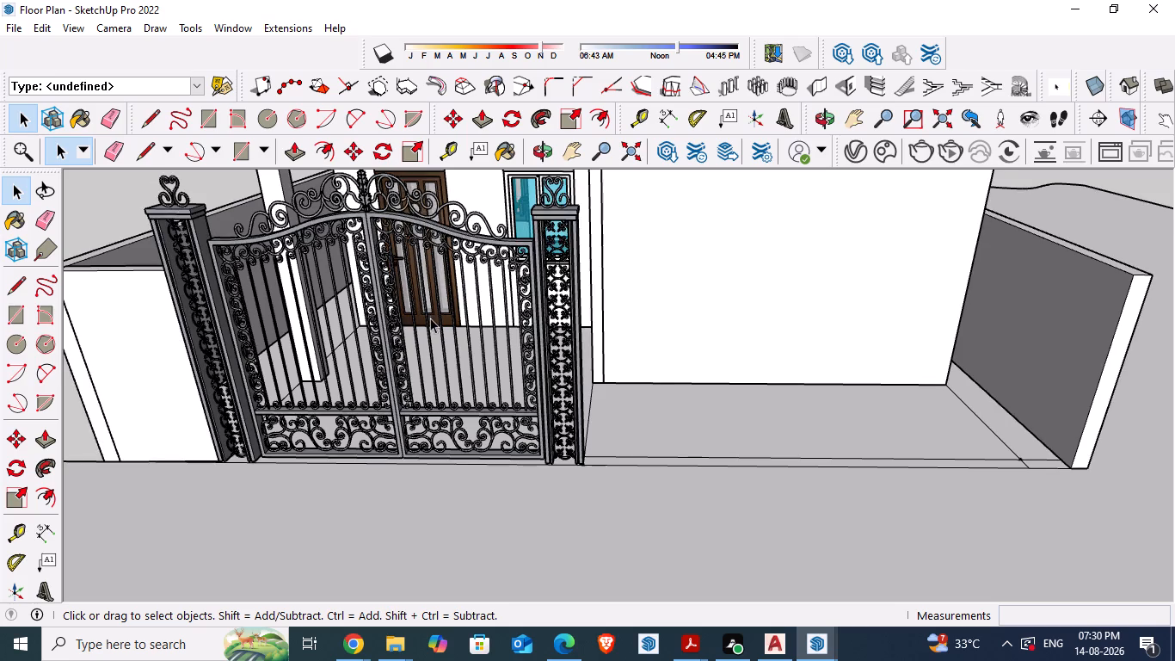
scroll(431, 327, "down", 1)
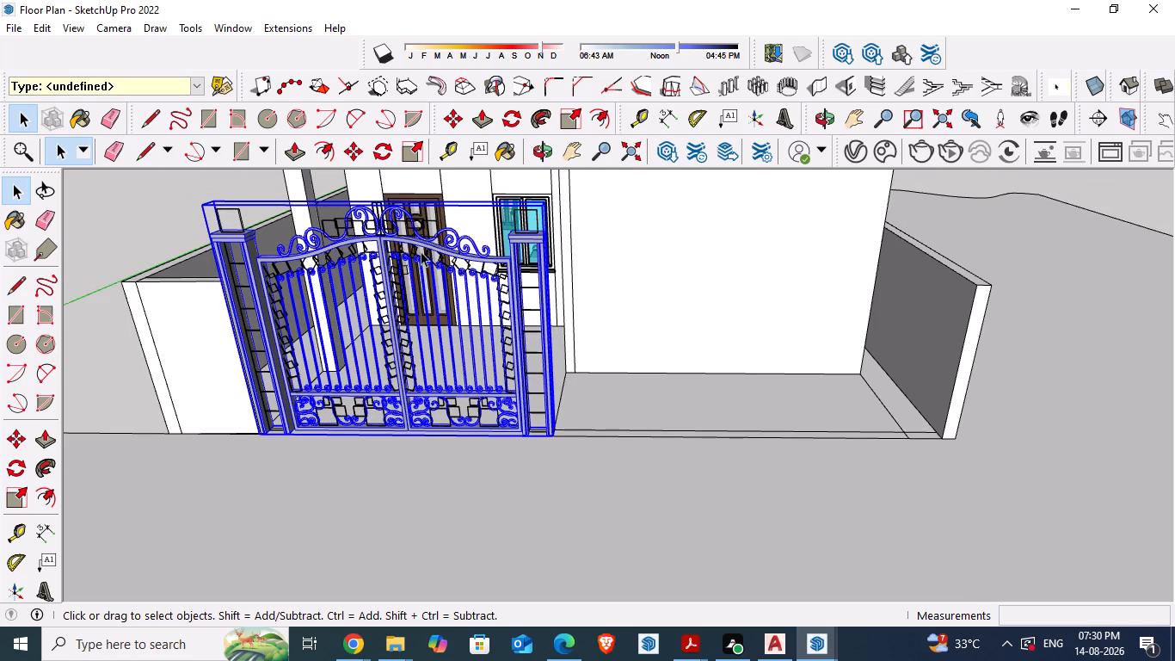
middle_click_drag(440, 341, 385, 448)
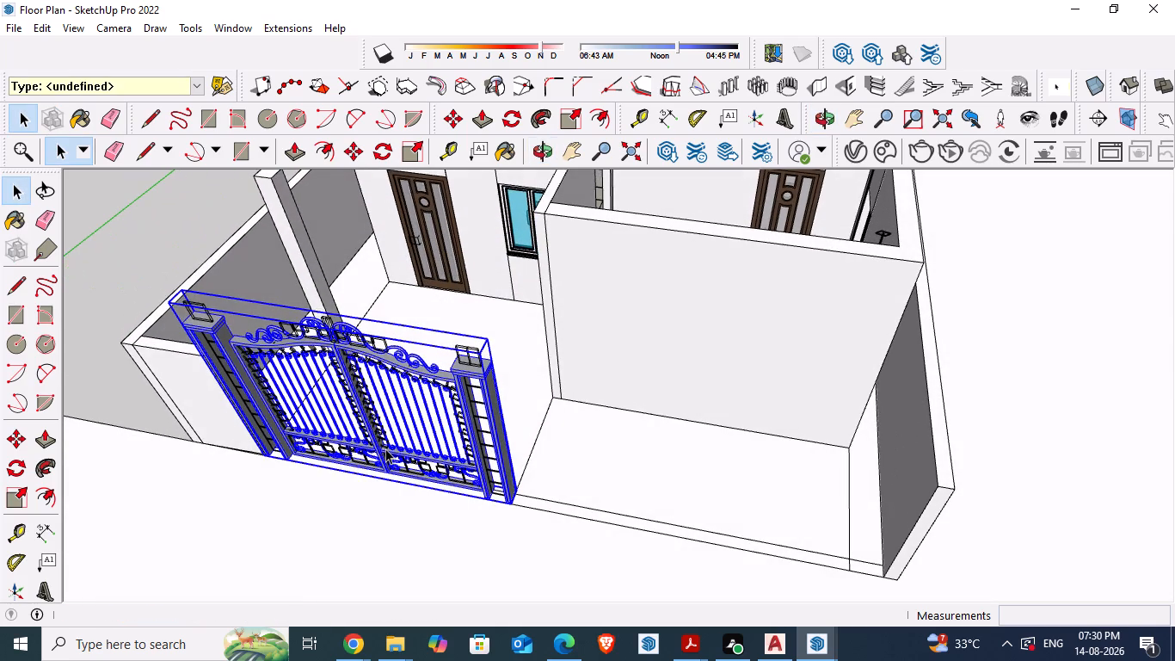
key("s")
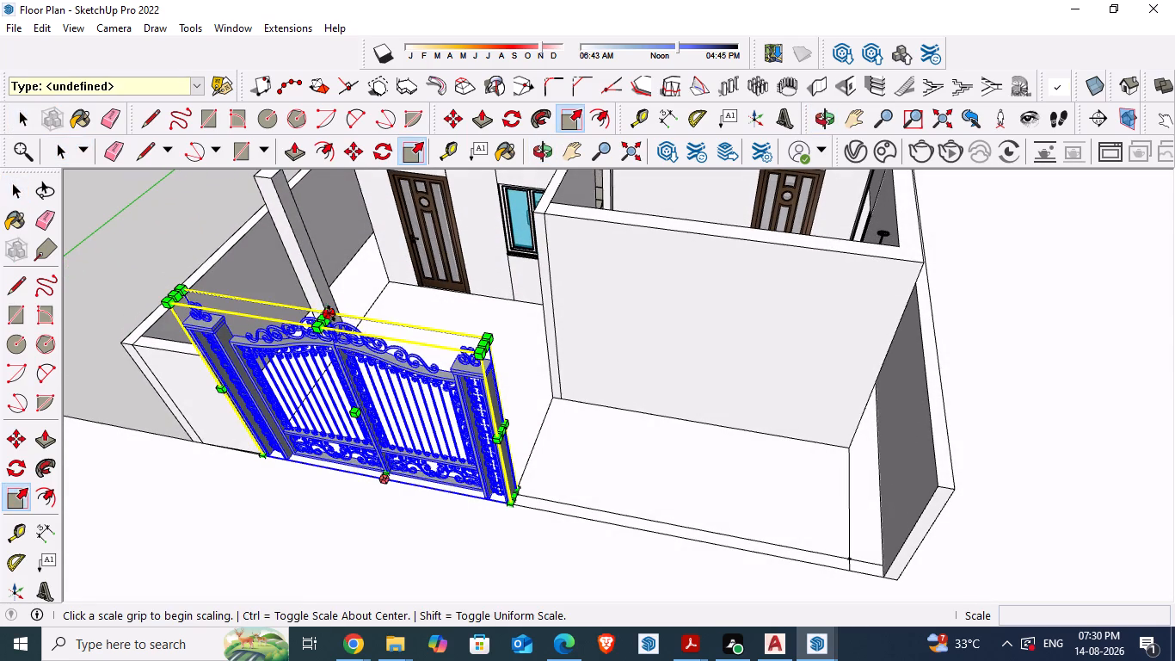
left_click_drag(326, 318, 525, 238)
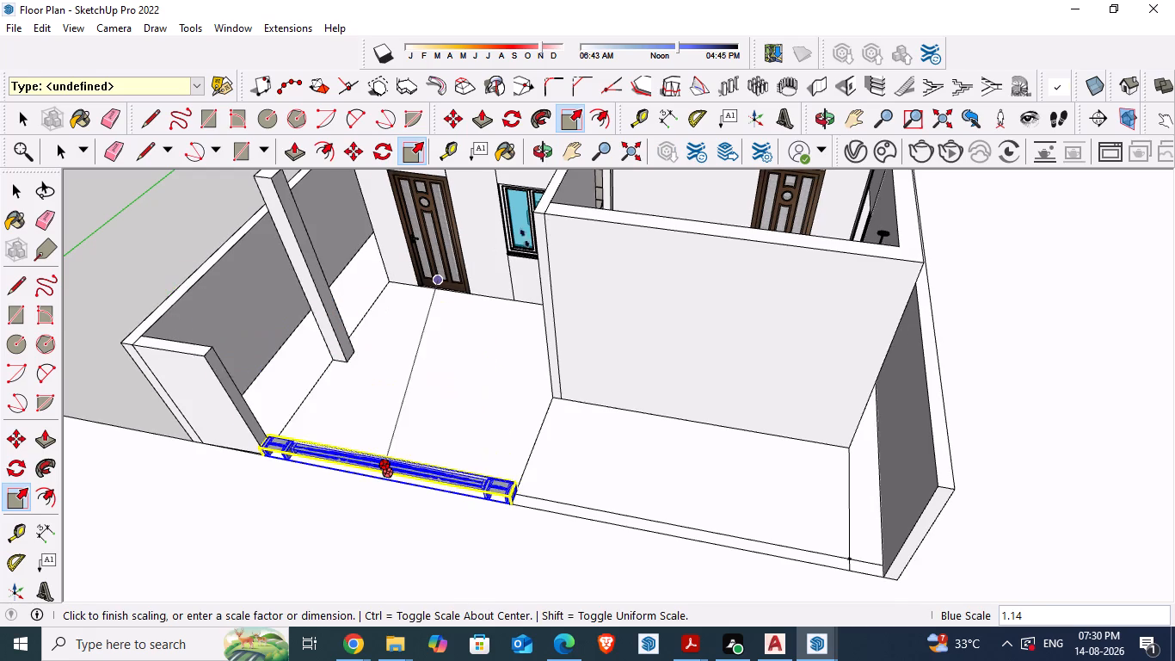
left_click_drag(525, 238, 570, 215)
left_click(570, 215)
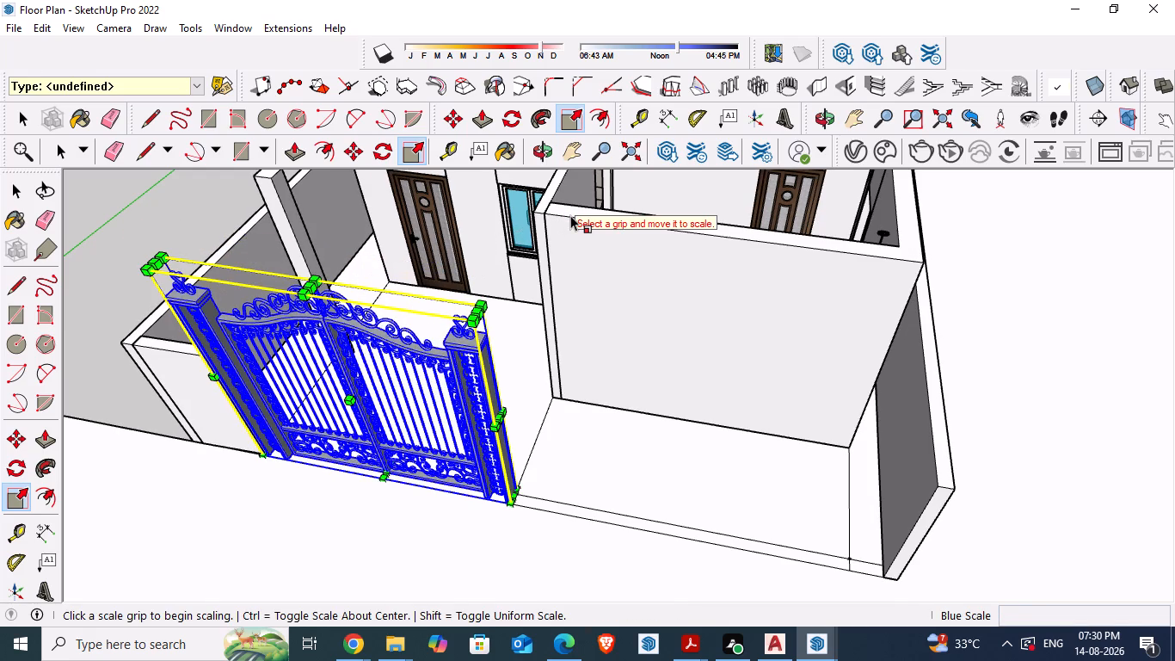
key("space")
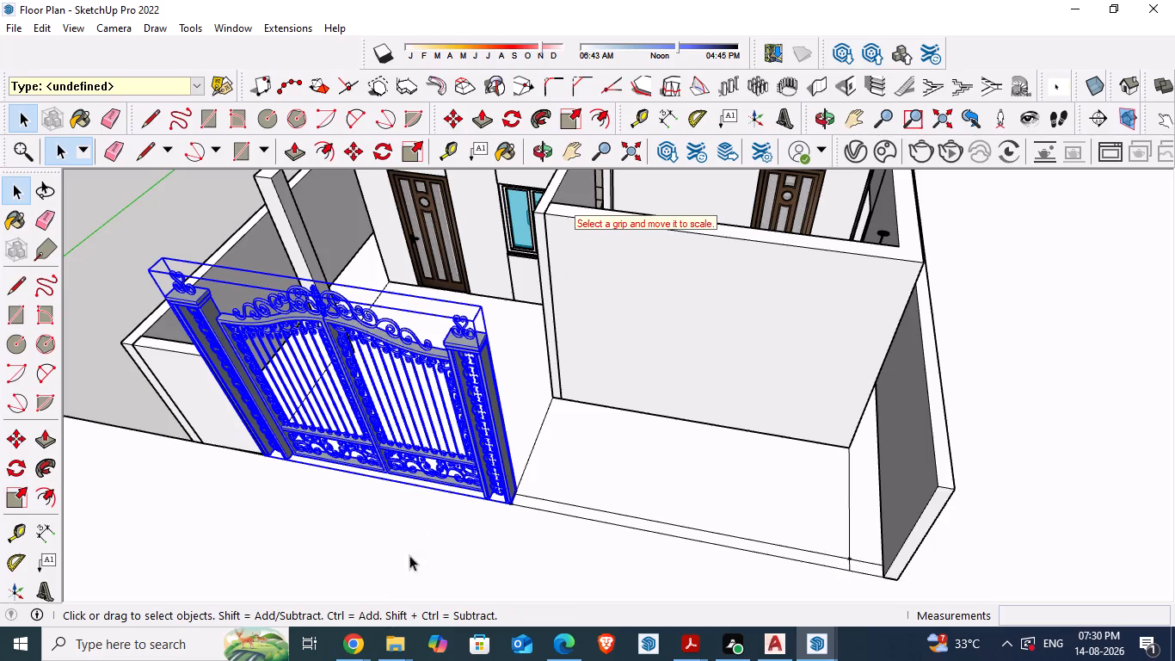
scroll(839, 396, "down", 3)
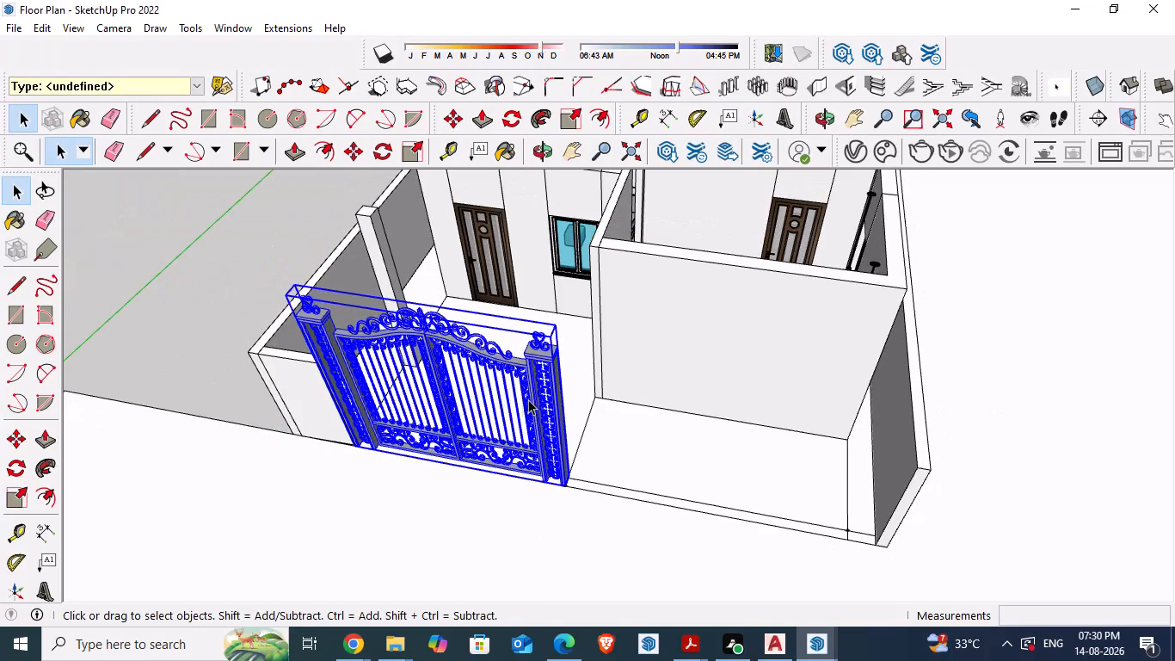
scroll(528, 399, "down", 2)
left_click(212, 305)
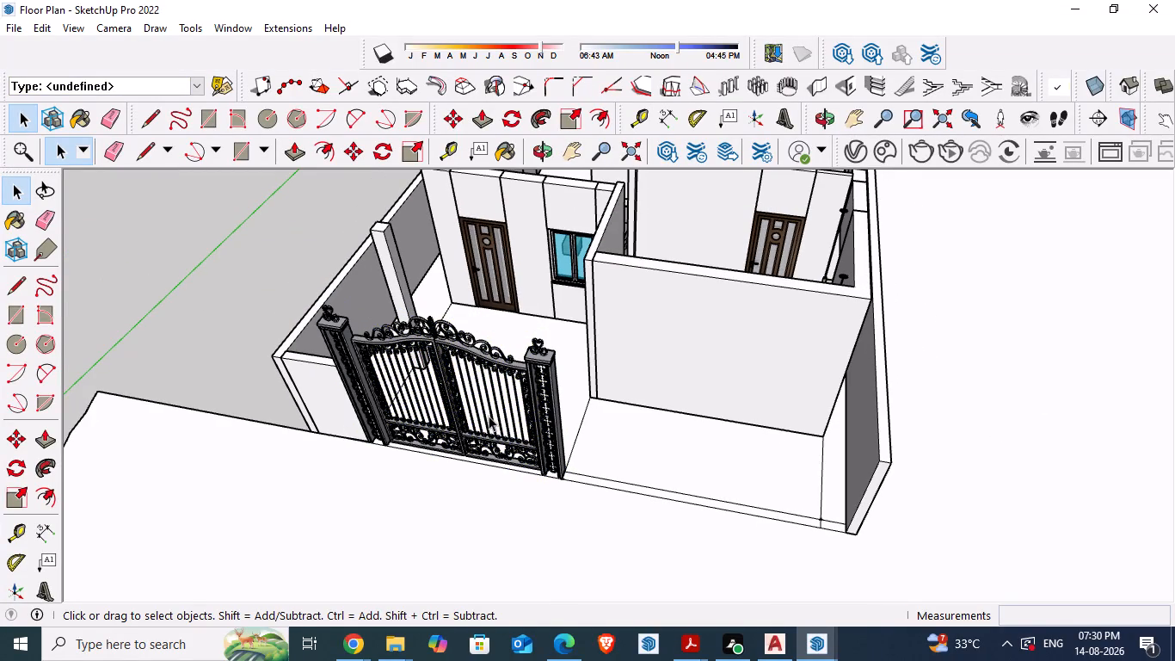
Check the gate and parking layout against the ground floor plan PDF in Adobe Acrobat, and return to the Floor Plan model in SketchUp.
middle_click_drag(489, 415, 540, 401)
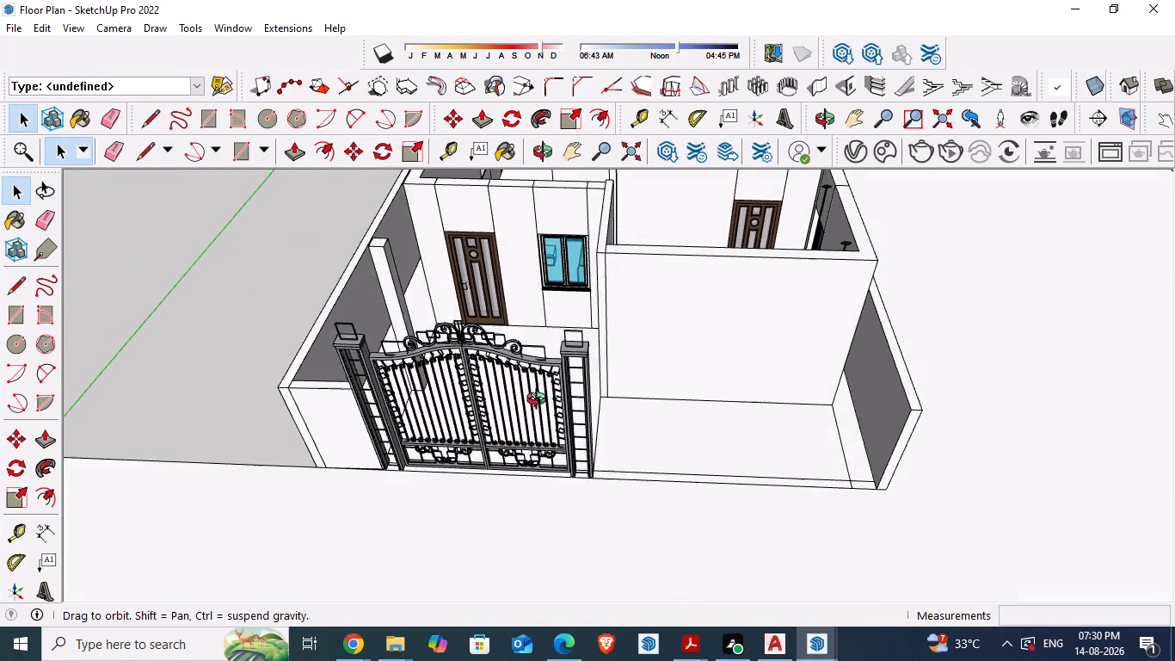
middle_click_drag(540, 401, 550, 398)
left_click(680, 635)
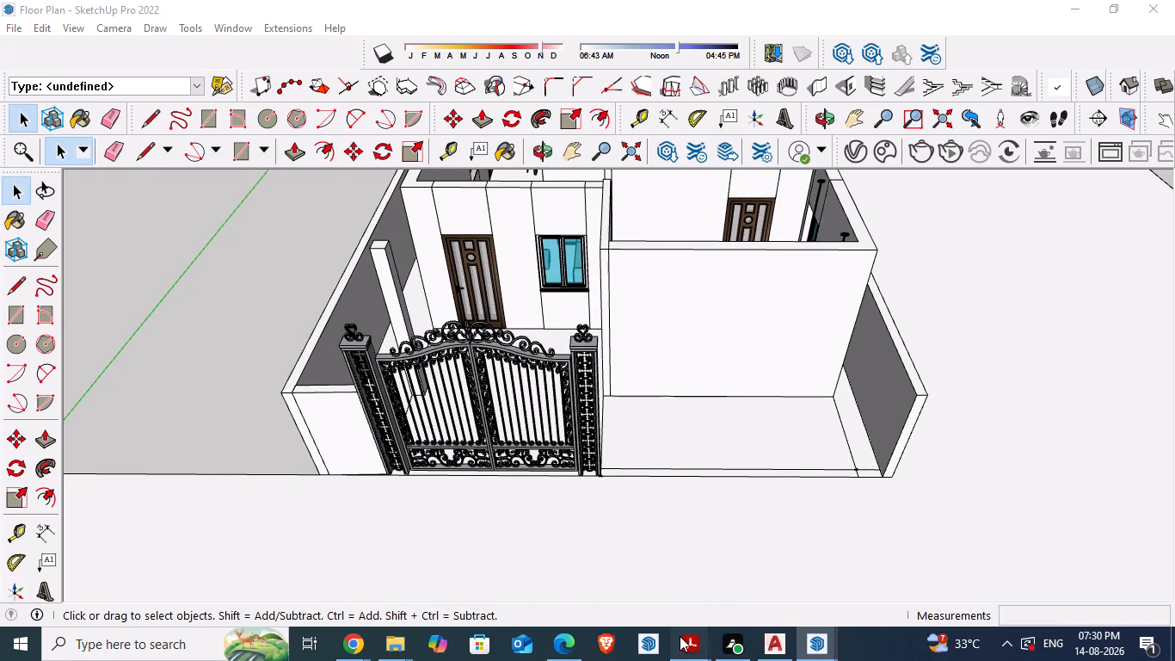
left_click(578, 560)
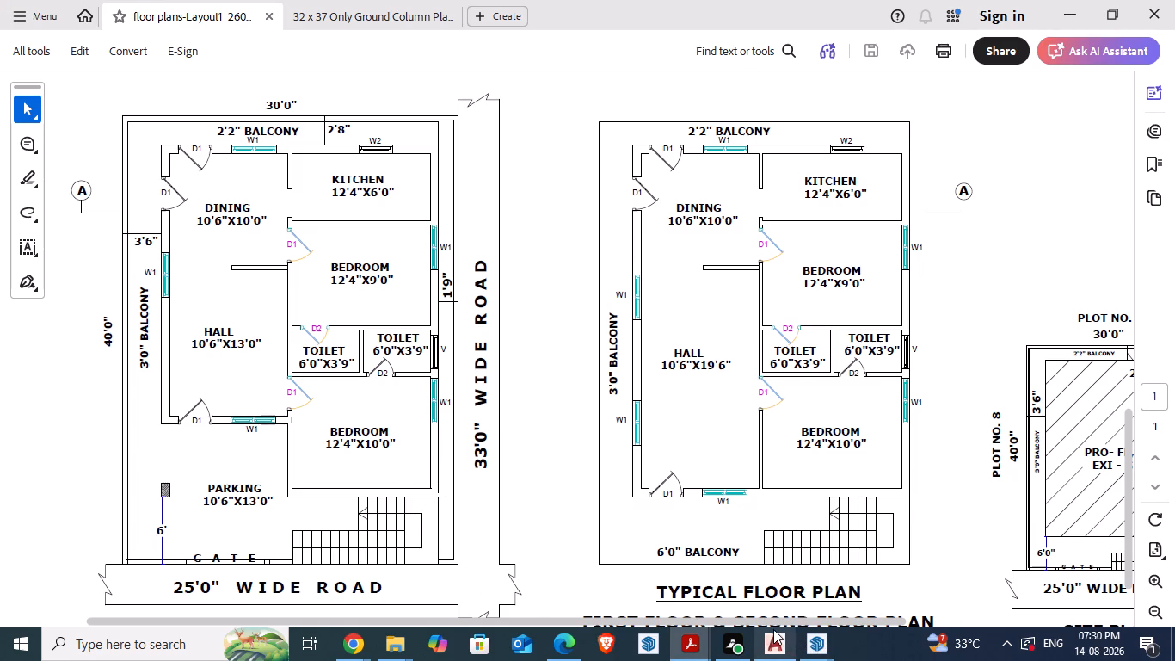
left_click(820, 637)
left_click(825, 576)
left_click(817, 639)
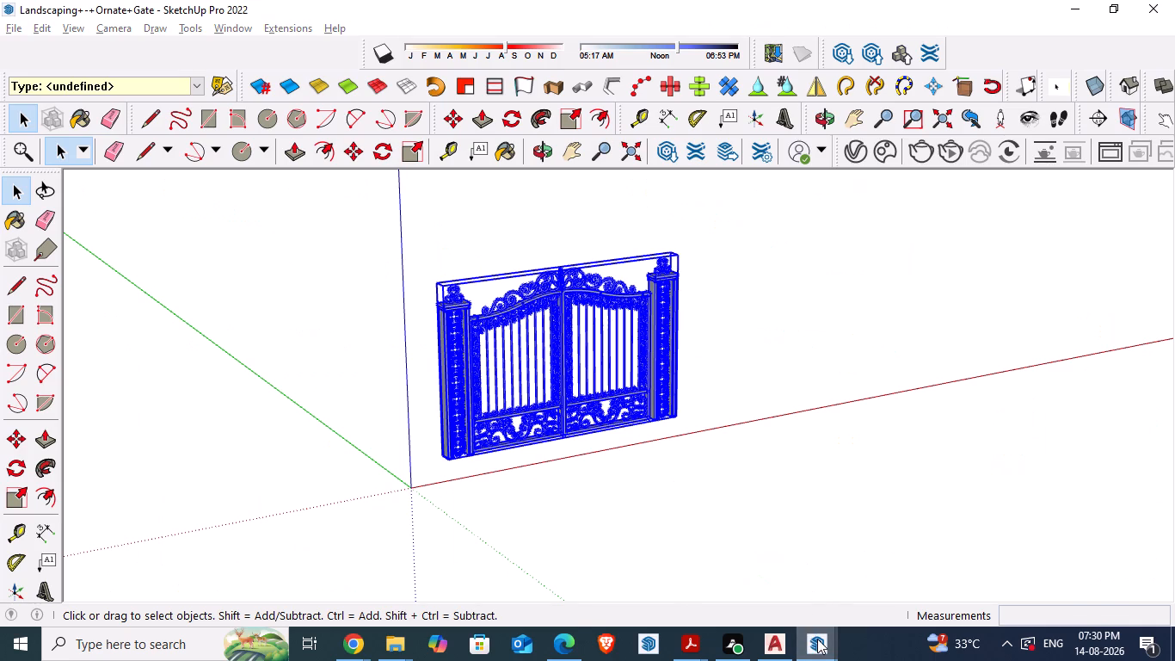
left_click(654, 590)
Draw a rectangle about 31'4" by 24'9" across the house's wall tops, from the back-left outer corner to the front-right outer corner.
middle_click_drag(633, 358, 621, 461)
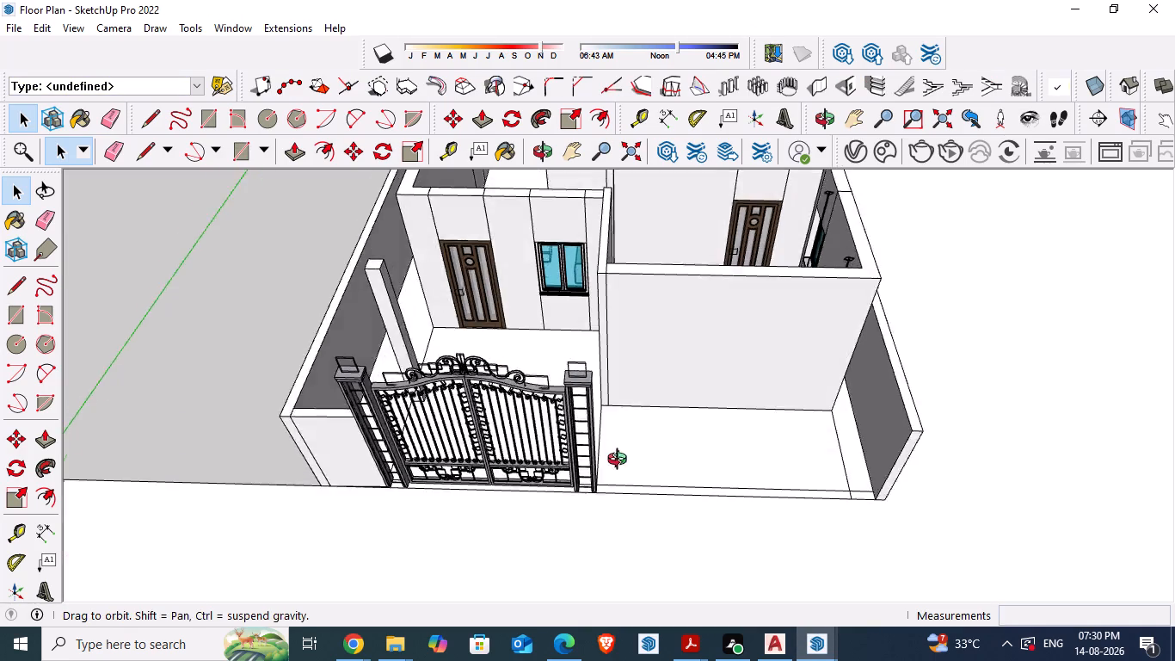
middle_click_drag(621, 461, 621, 500)
scroll(639, 454, "down", 8)
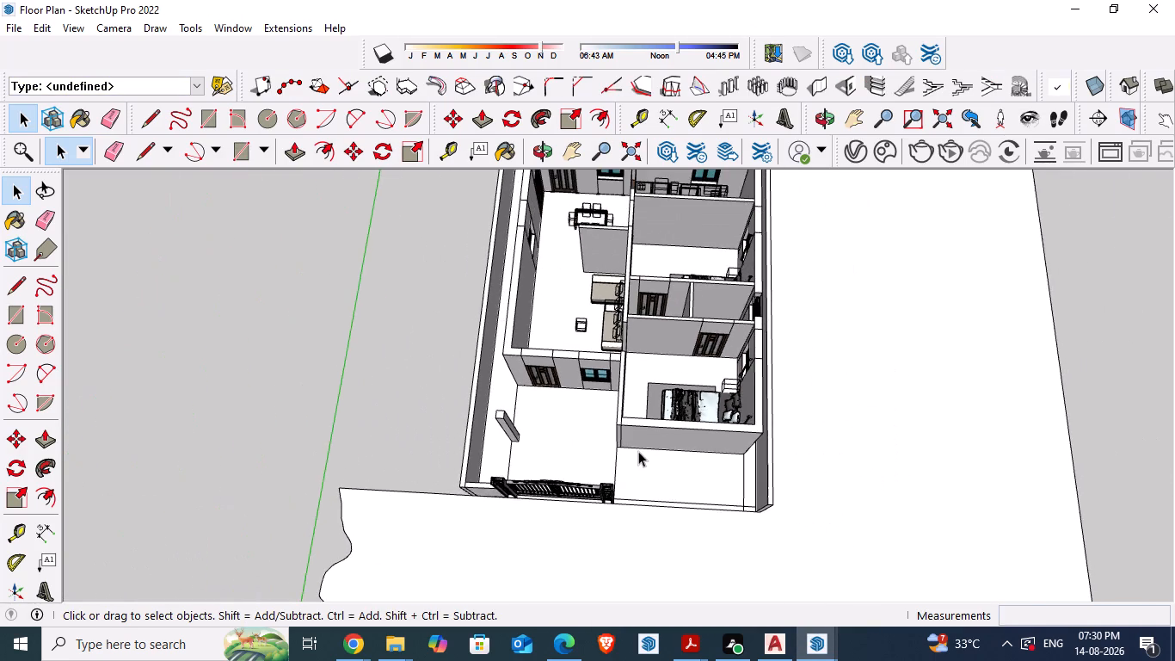
scroll(638, 451, "down", 2)
scroll(698, 264, "up", 3)
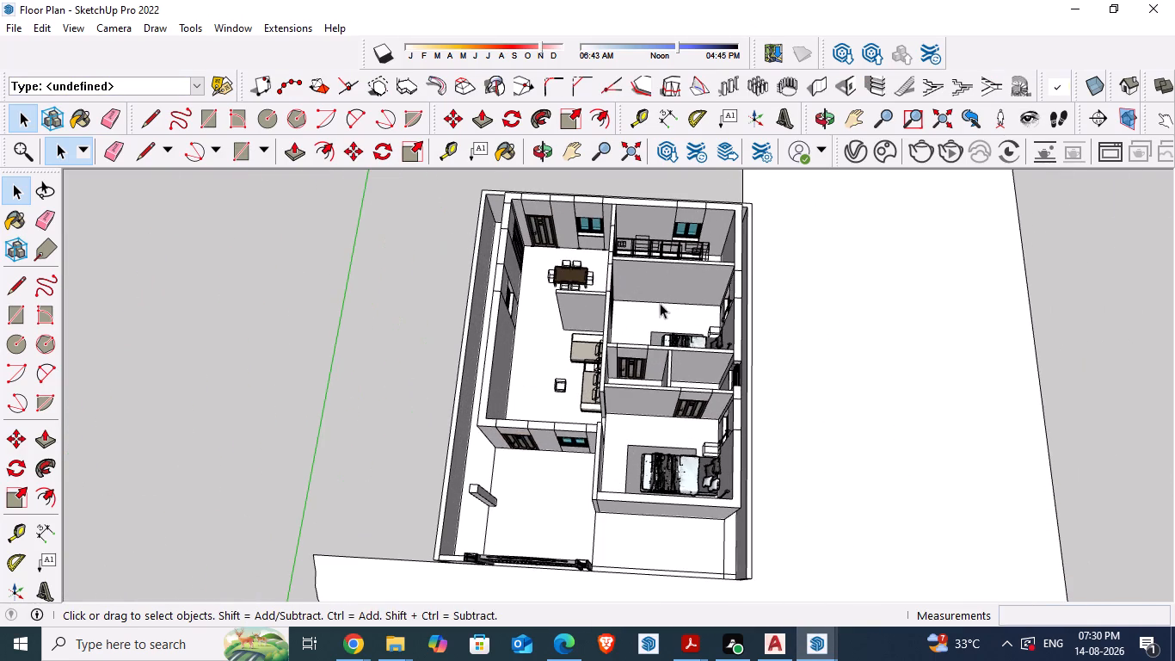
scroll(655, 310, "down", 2)
scroll(610, 211, "up", 3)
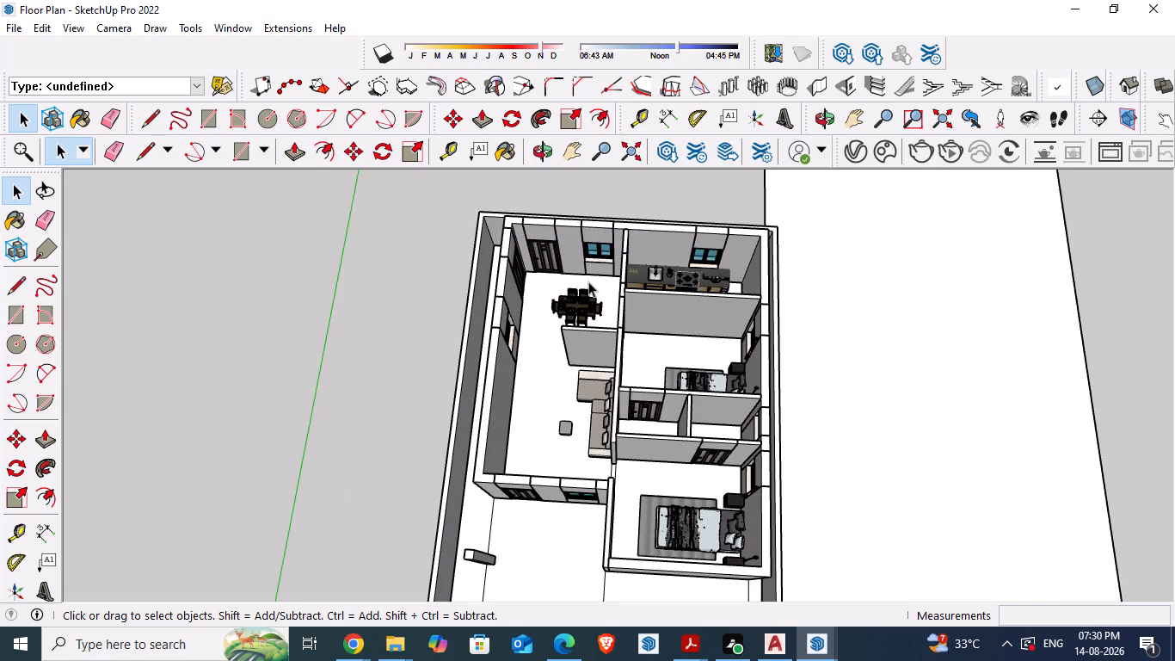
key("r")
scroll(520, 213, "up", 4)
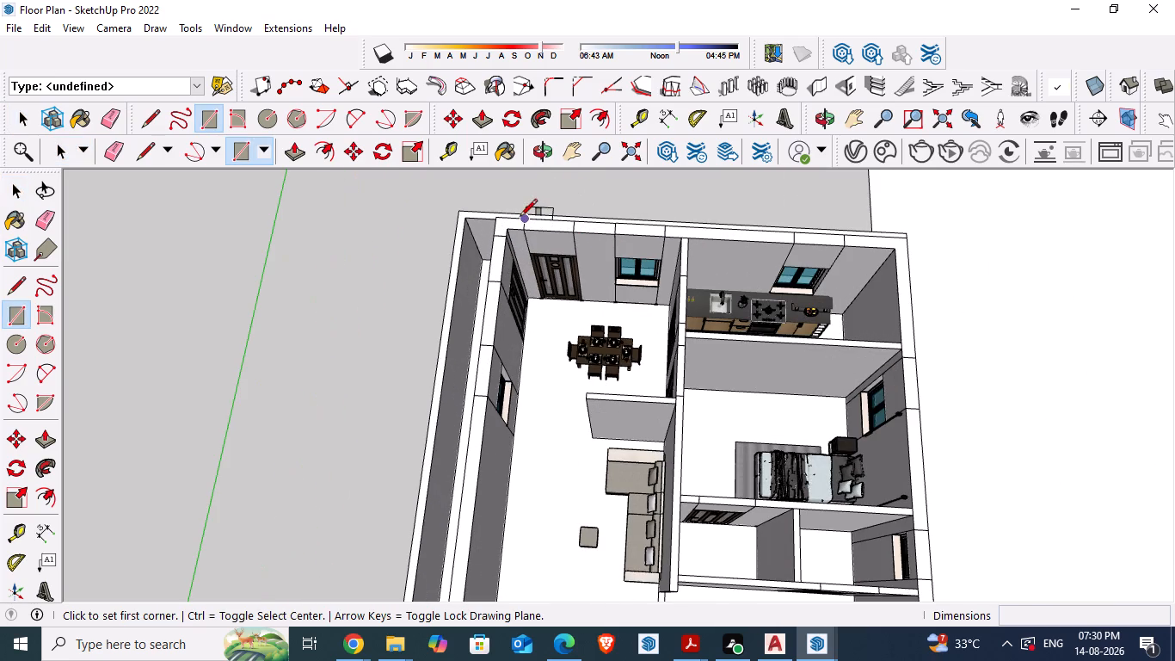
left_click(501, 219)
scroll(503, 213, "down", 5)
scroll(569, 276, "down", 4)
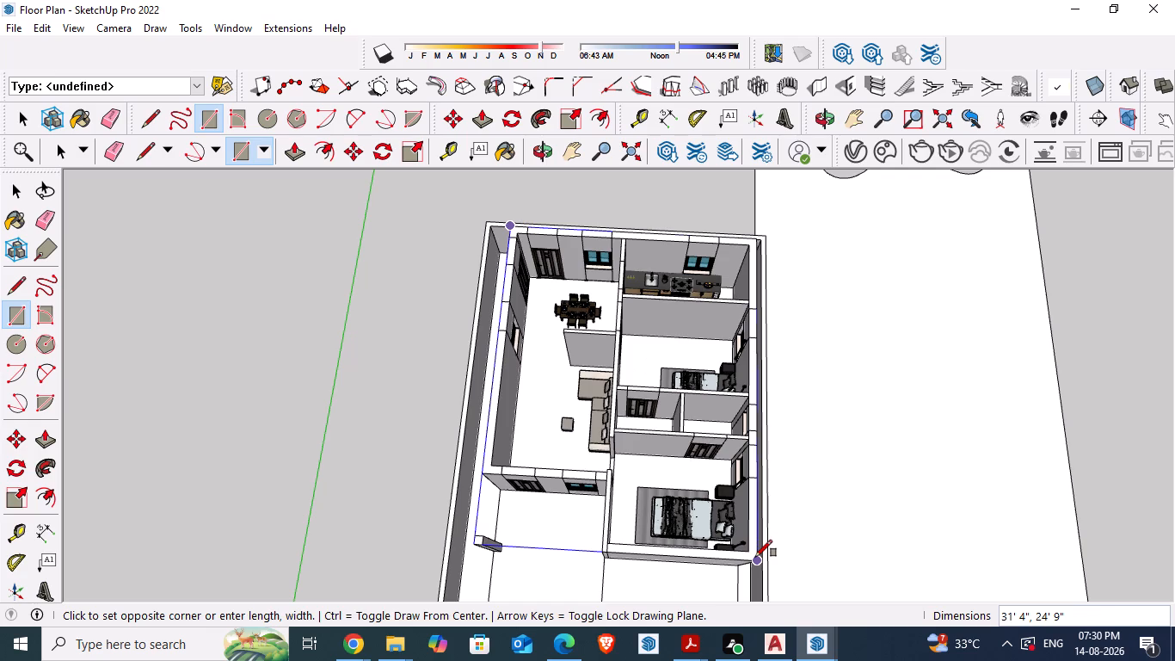
left_click(755, 557)
key("space")
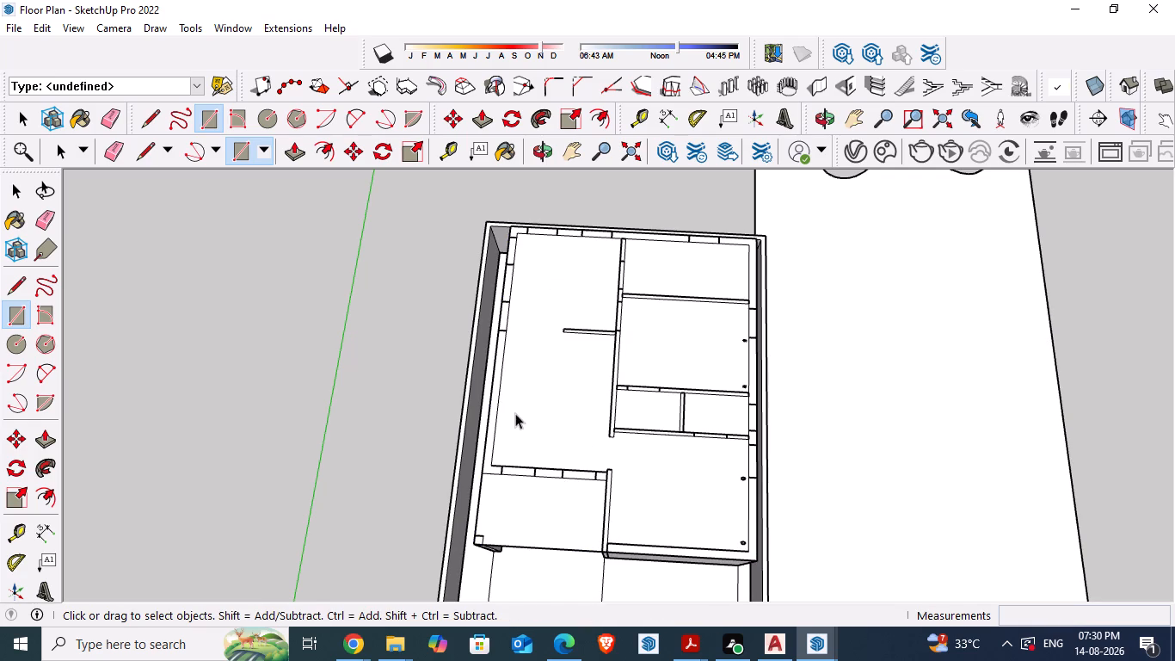
Push/Pull the new roof face up 6" into a slab and deselect it.
left_click(522, 405)
key("p")
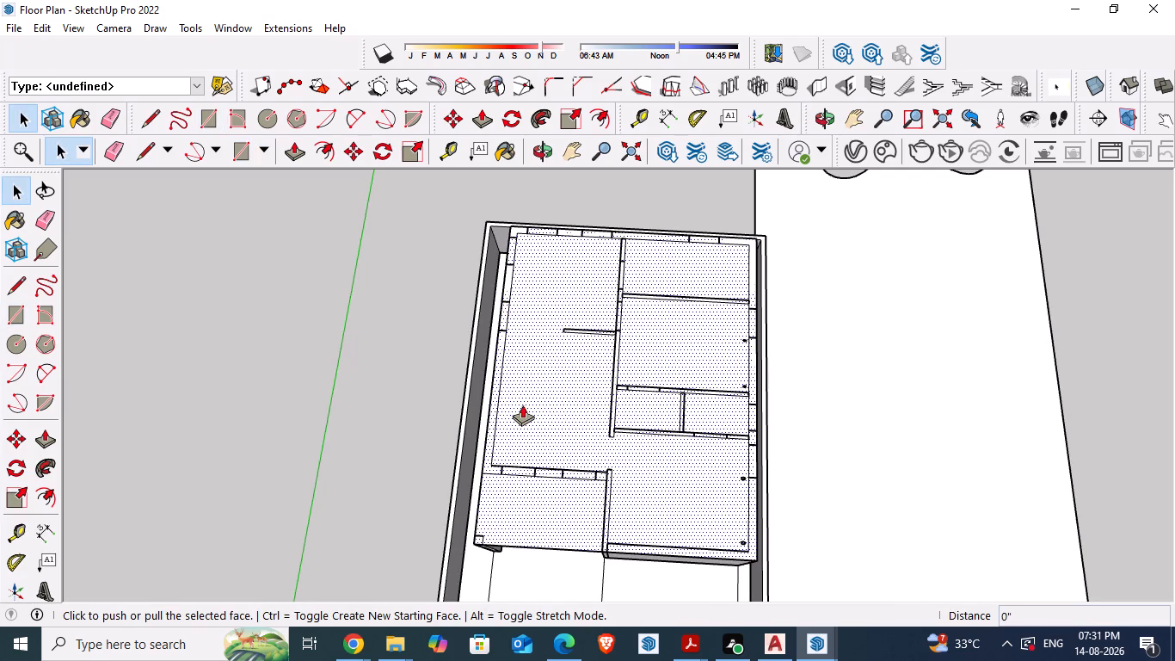
left_click(522, 405)
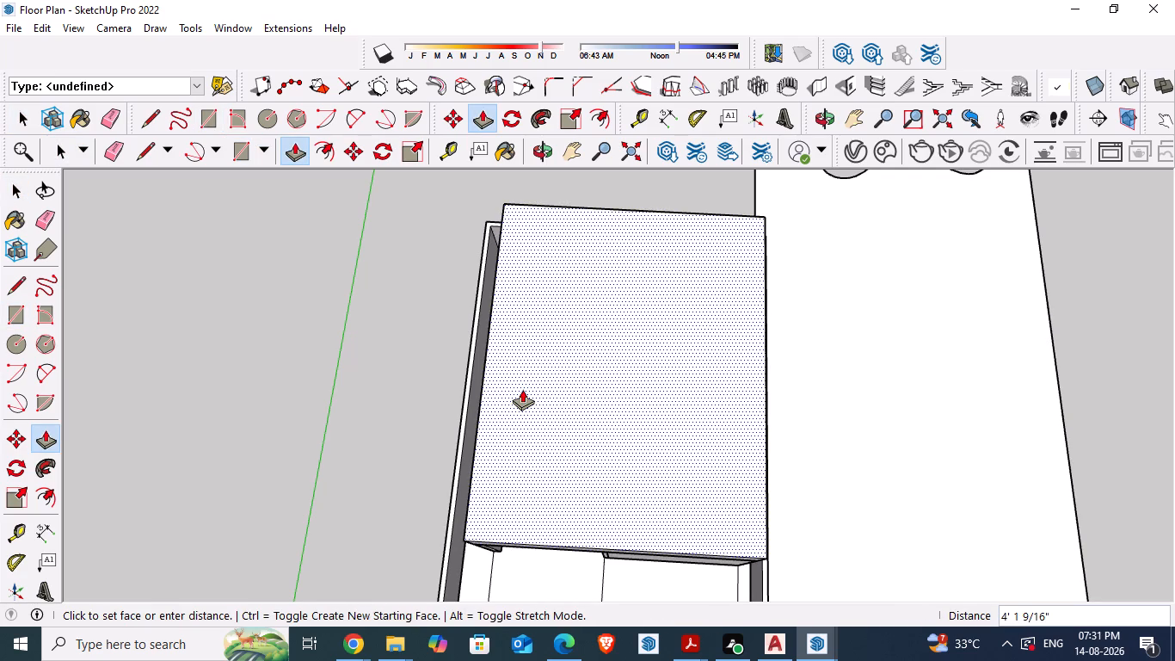
key("6")
key("shift+quotedbl")
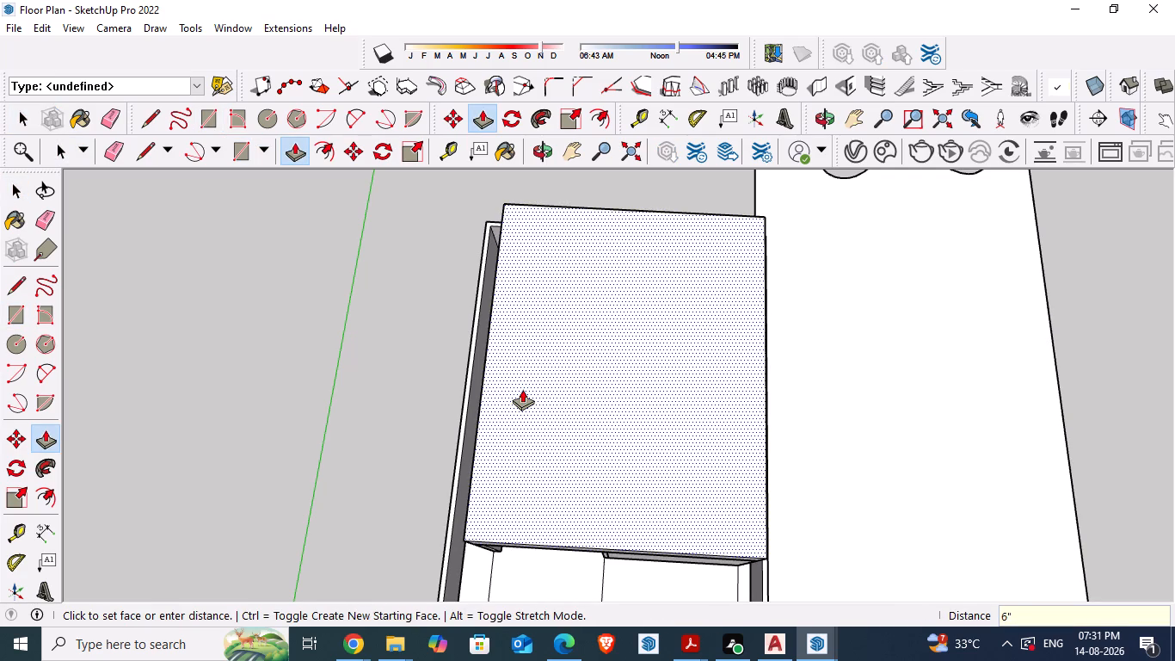
key("Return")
key("space")
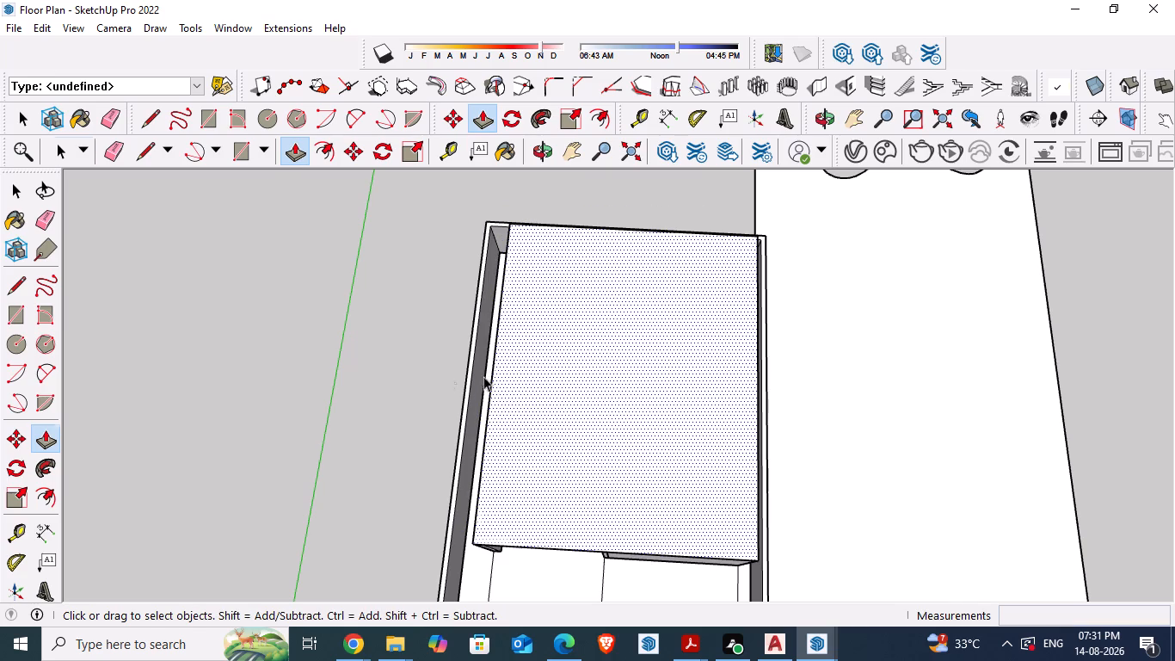
left_click(403, 372)
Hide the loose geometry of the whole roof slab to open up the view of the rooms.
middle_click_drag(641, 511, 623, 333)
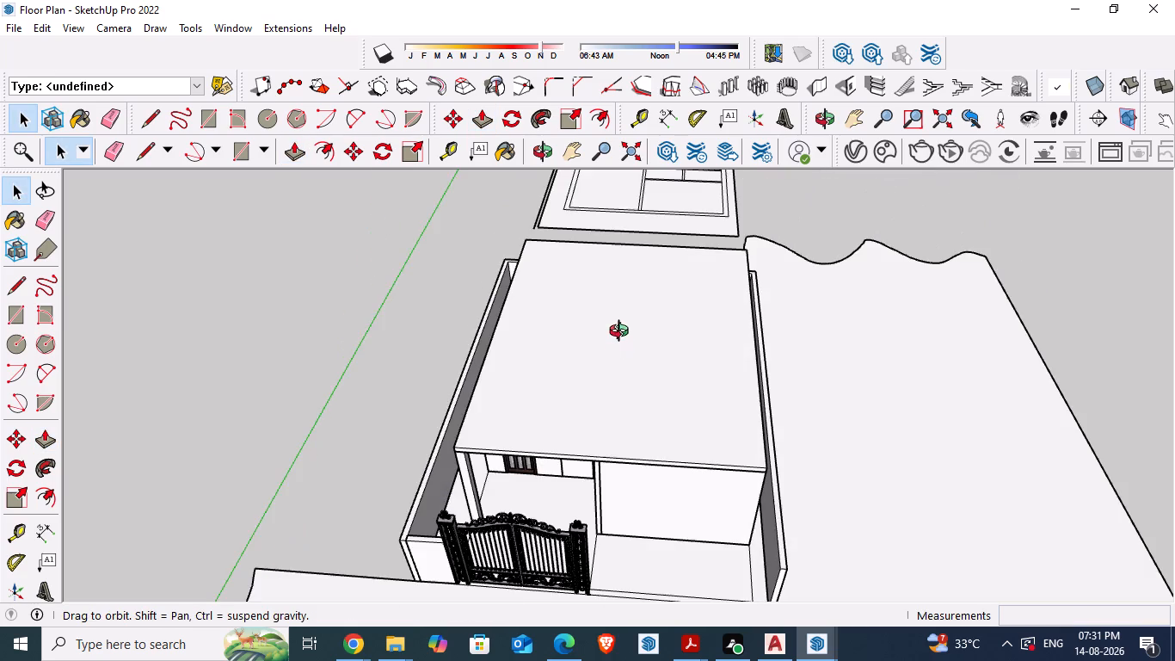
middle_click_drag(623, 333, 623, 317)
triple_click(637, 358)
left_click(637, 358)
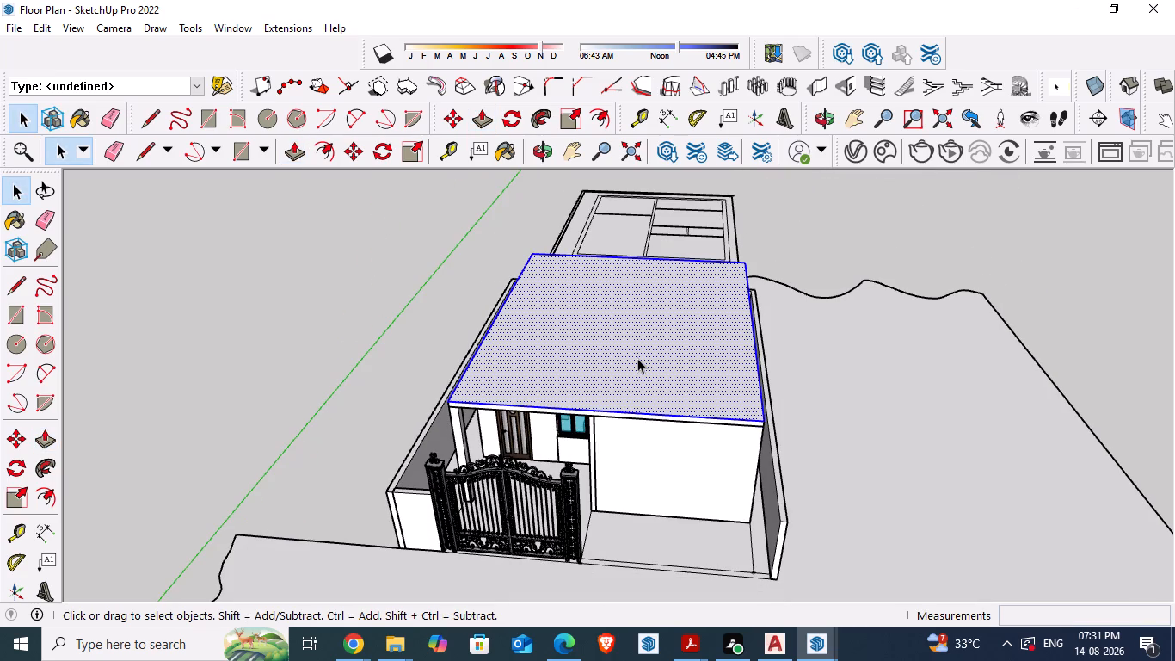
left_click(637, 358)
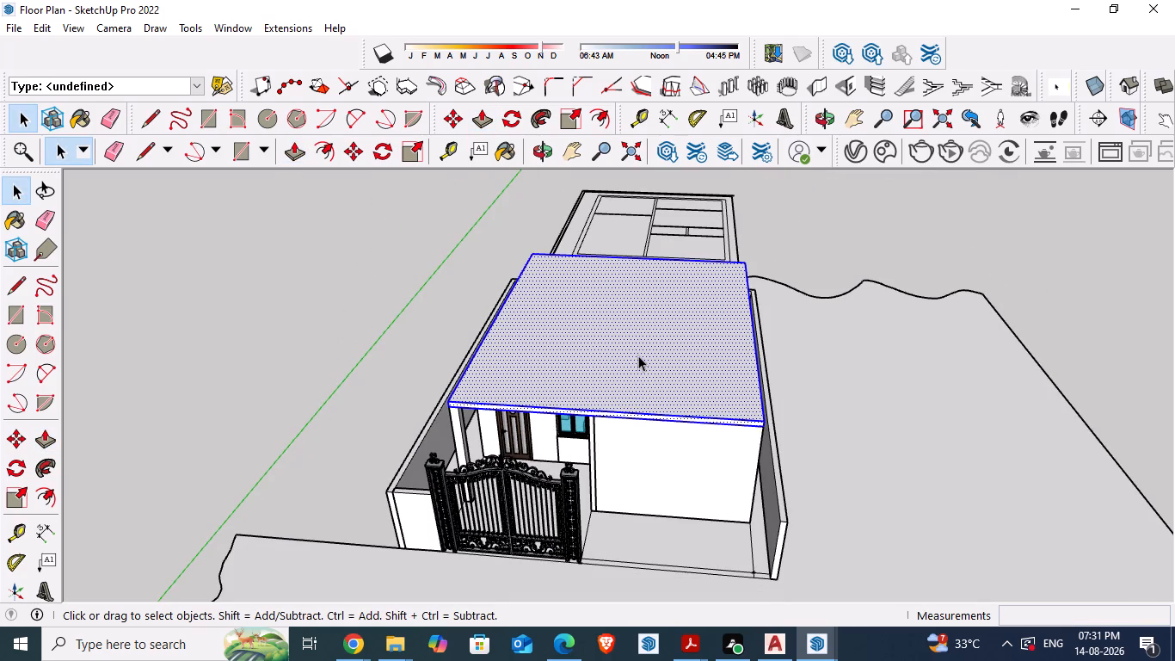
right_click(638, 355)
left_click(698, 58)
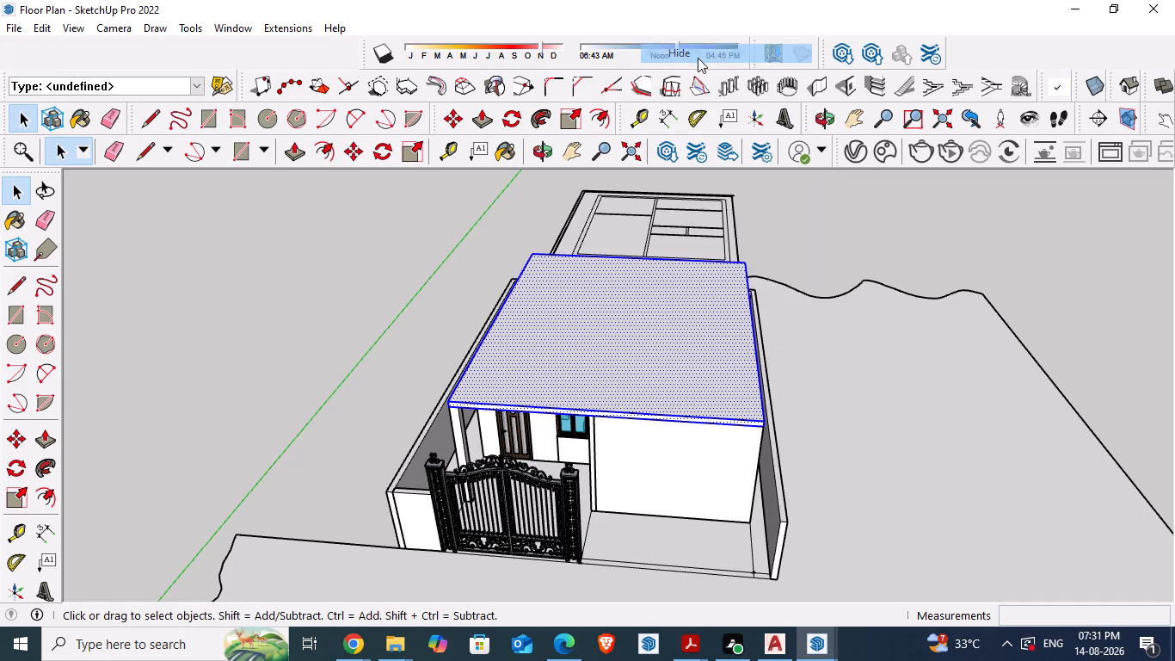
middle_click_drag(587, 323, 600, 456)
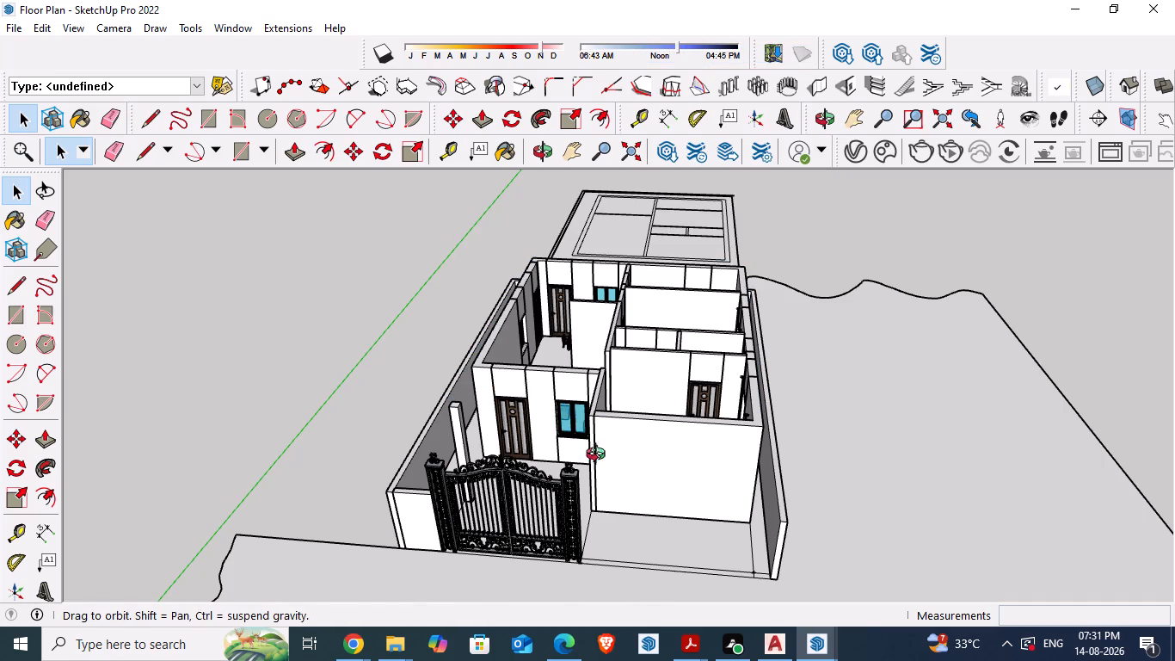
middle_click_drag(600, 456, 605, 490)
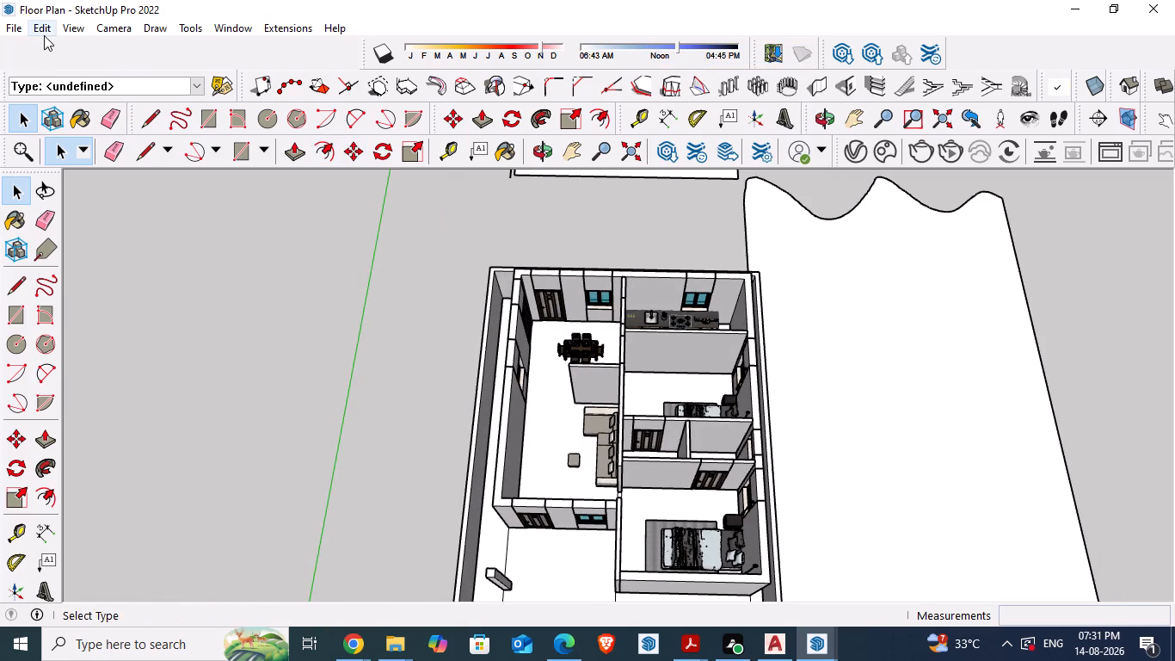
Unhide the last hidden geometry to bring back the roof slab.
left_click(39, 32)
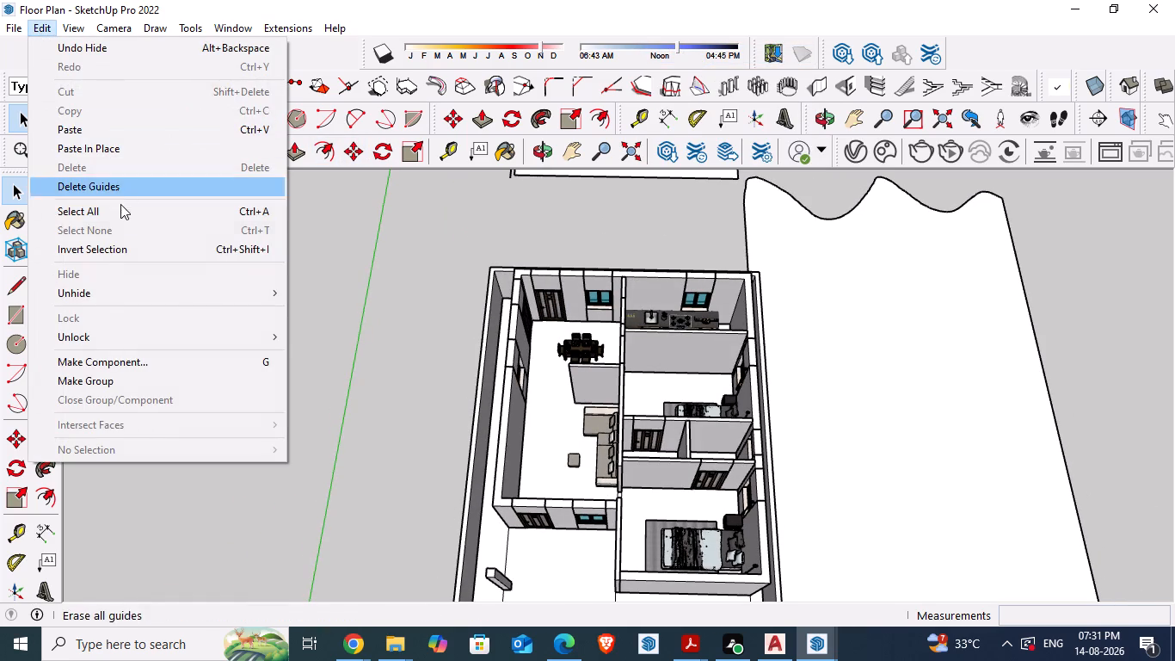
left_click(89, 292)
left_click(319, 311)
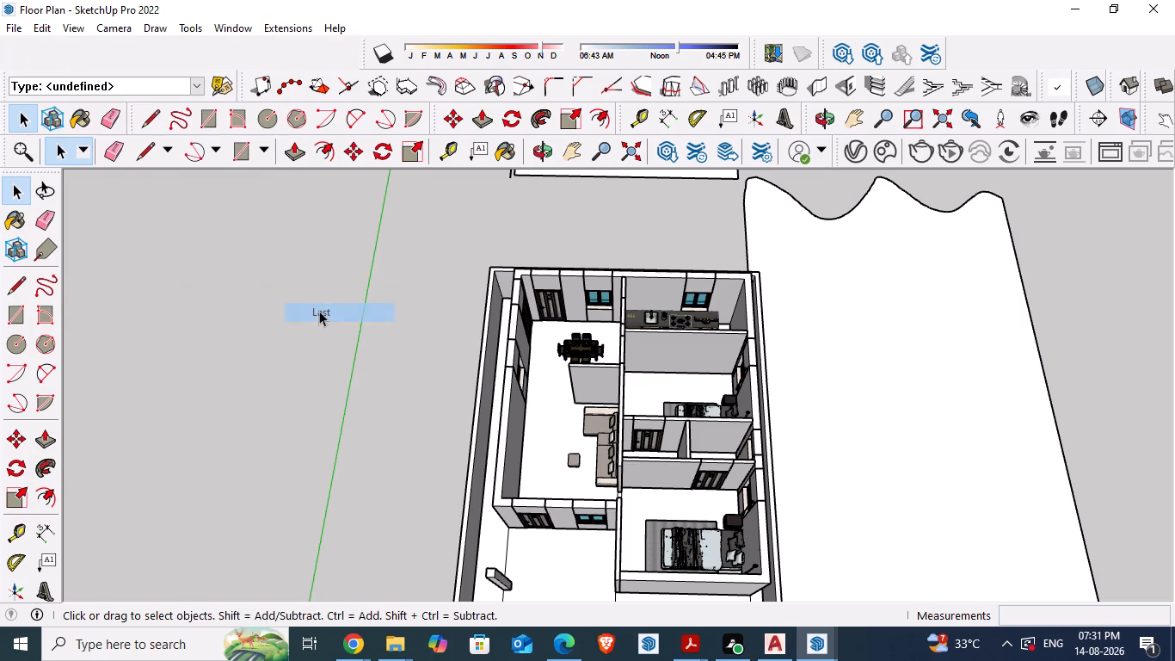
Make the whole roof slab a component with the definition name "celling".
scroll(550, 326, "down", 2)
middle_click_drag(573, 387, 529, 319)
middle_click_drag(553, 436, 573, 377)
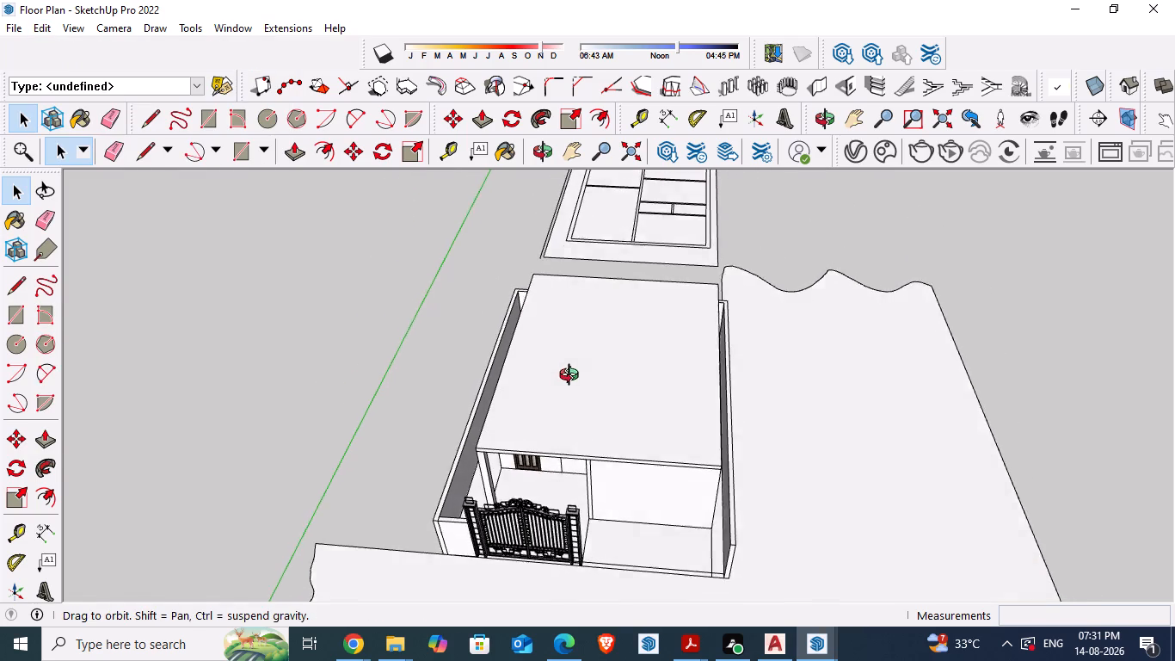
middle_click_drag(573, 377, 597, 340)
double_click(594, 361)
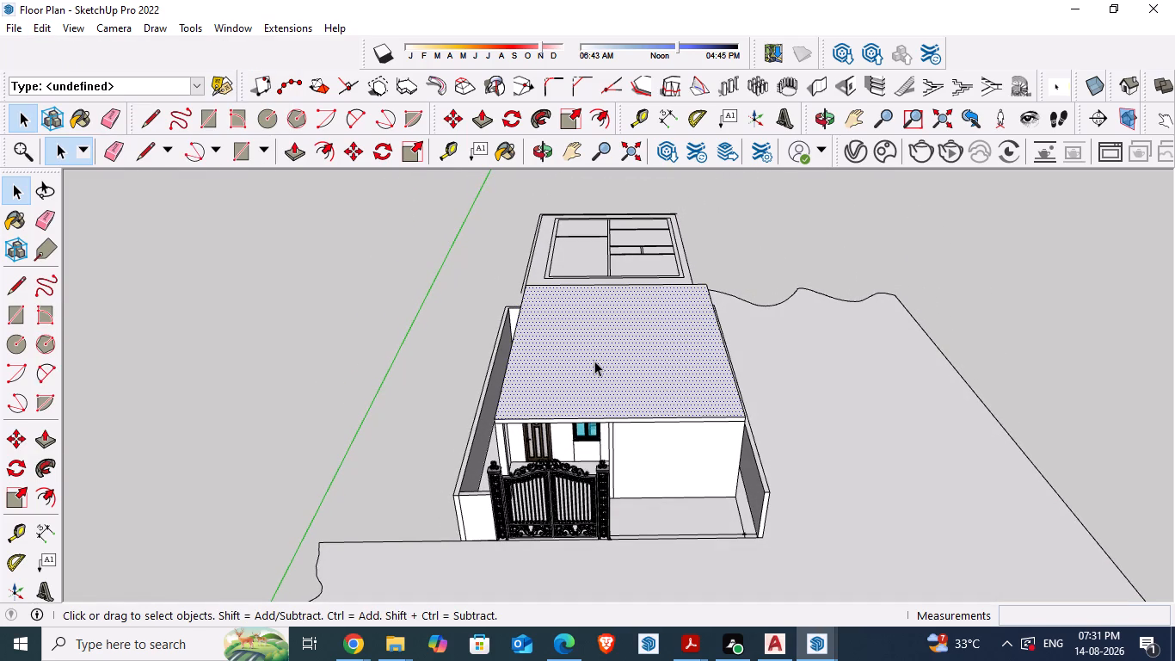
left_click(594, 361)
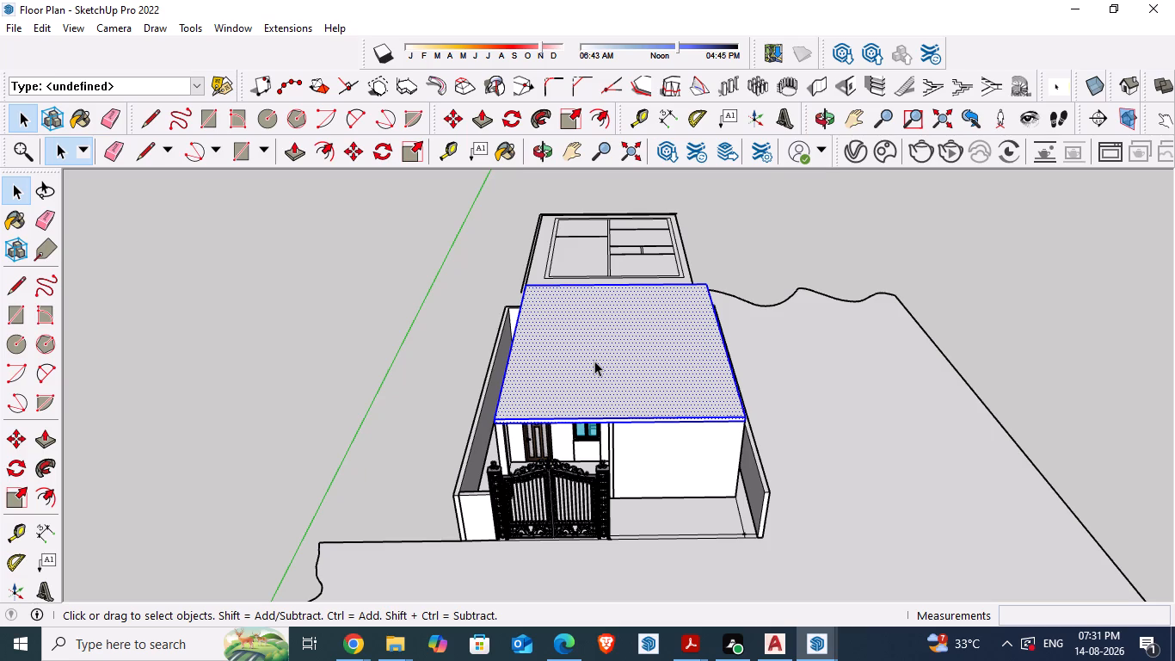
right_click(594, 361)
left_click(685, 137)
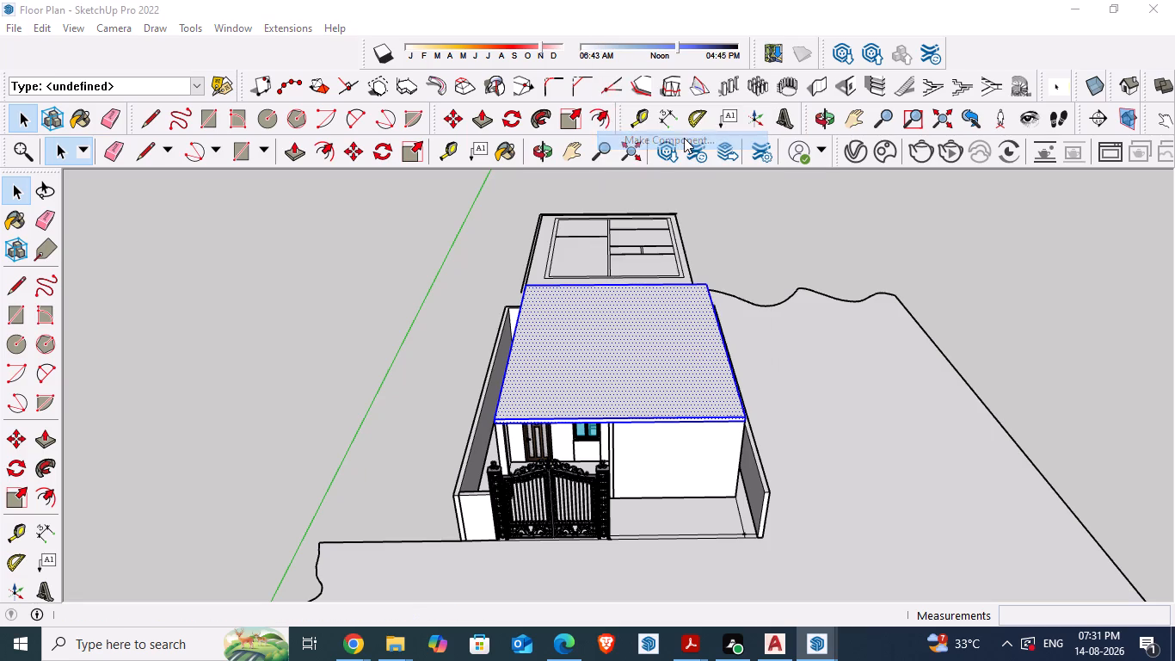
type("celli")
type("ng")
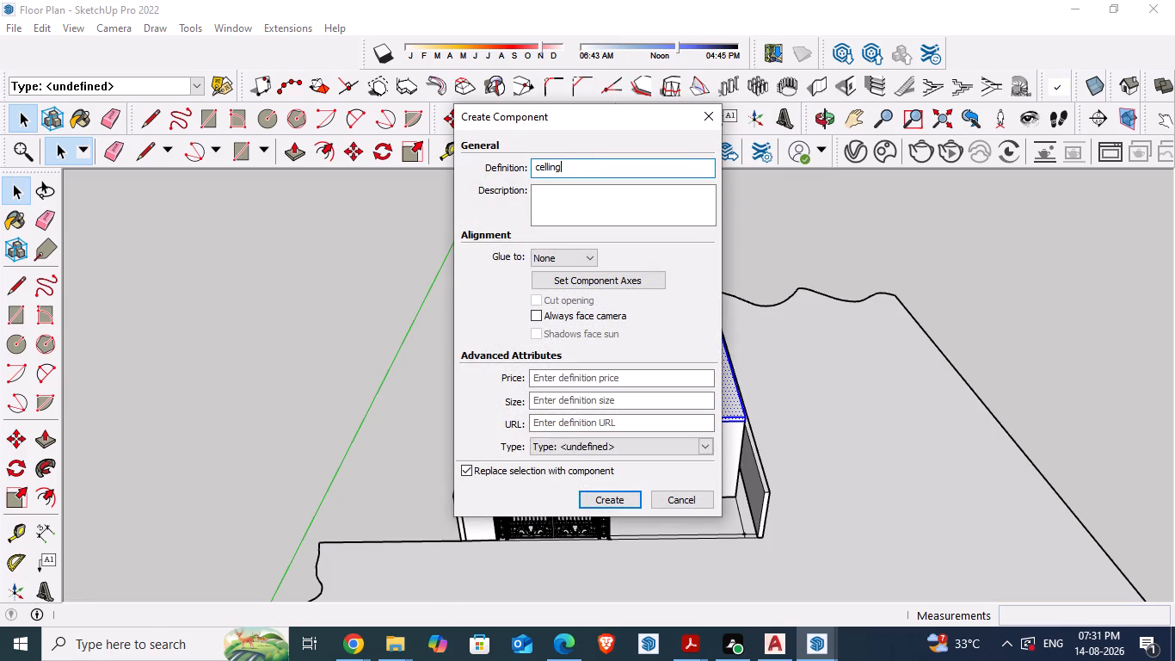
left_click(617, 494)
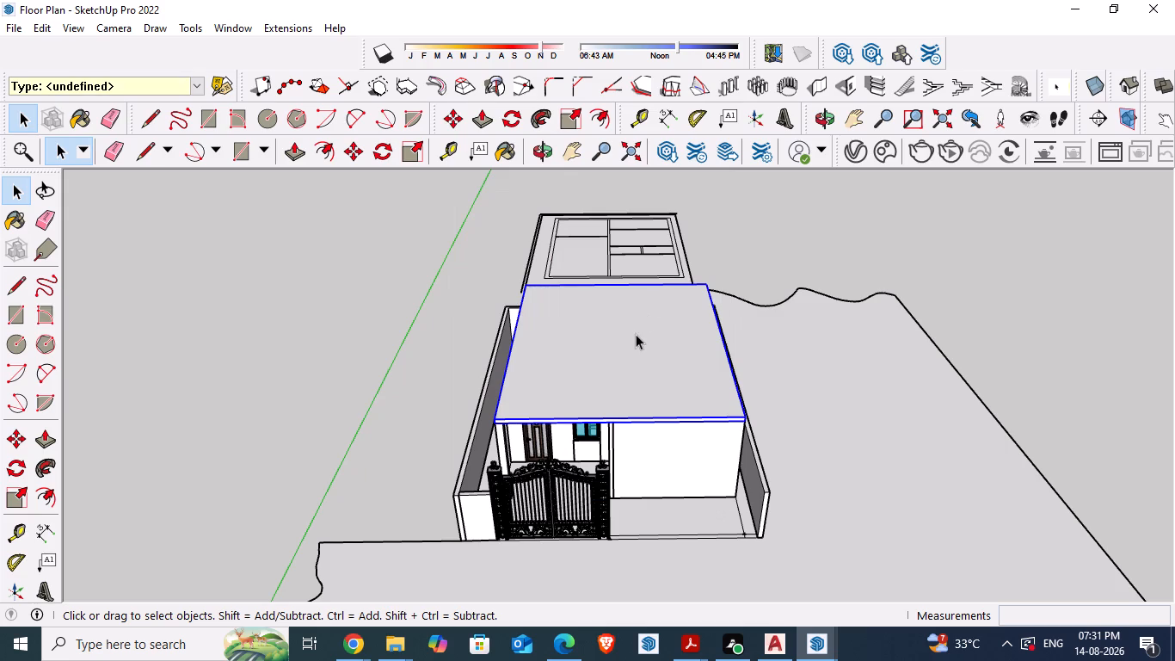
Hide the roof slab component.
left_click(636, 334)
right_click(636, 334)
left_click(684, 184)
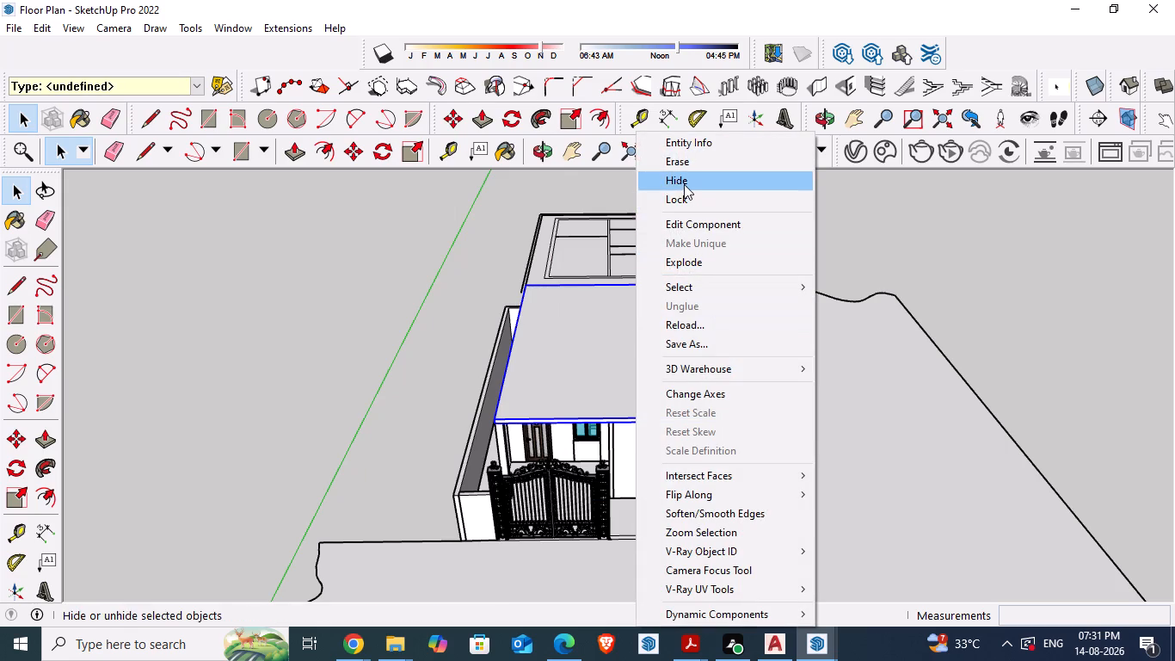
Build a left-to-right r.c. dogleg staircase with 10 risers per flight on the front floor, between the gate's inner pillar and the right boundary wall.
scroll(591, 386, "up", 3)
middle_click_drag(591, 390, 586, 485)
scroll(563, 499, "up", 3)
scroll(586, 445, "down", 5)
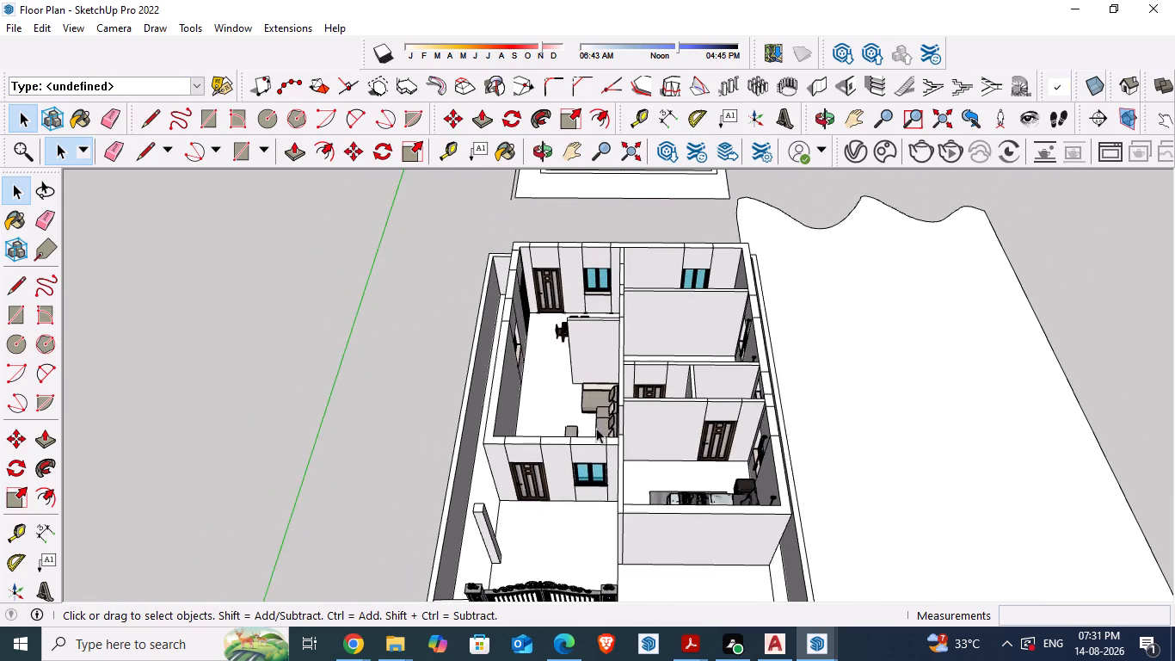
middle_click_drag(601, 429, 759, 405)
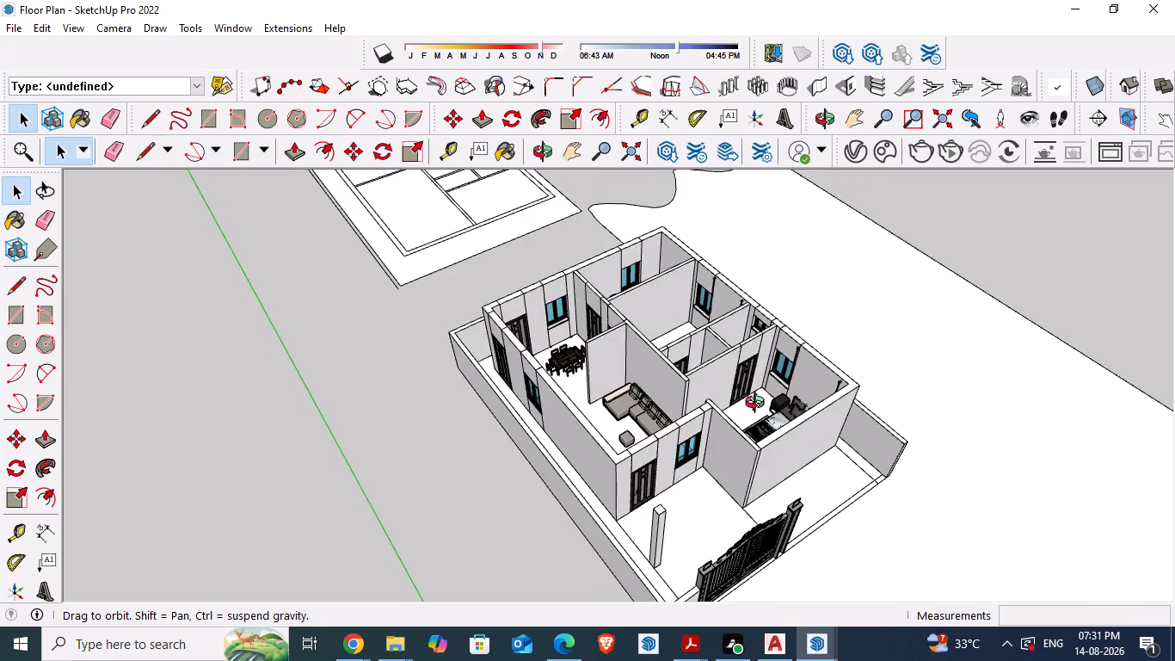
middle_click_drag(759, 405, 646, 363)
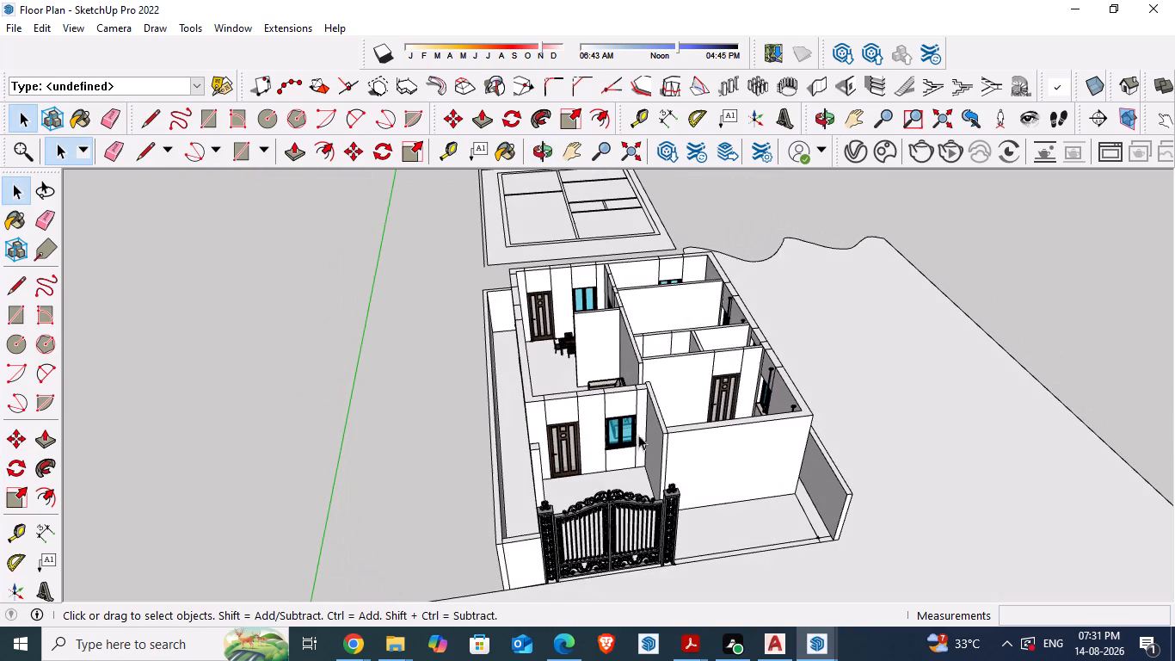
scroll(558, 583, "up", 3)
middle_click_drag(702, 535, 643, 528)
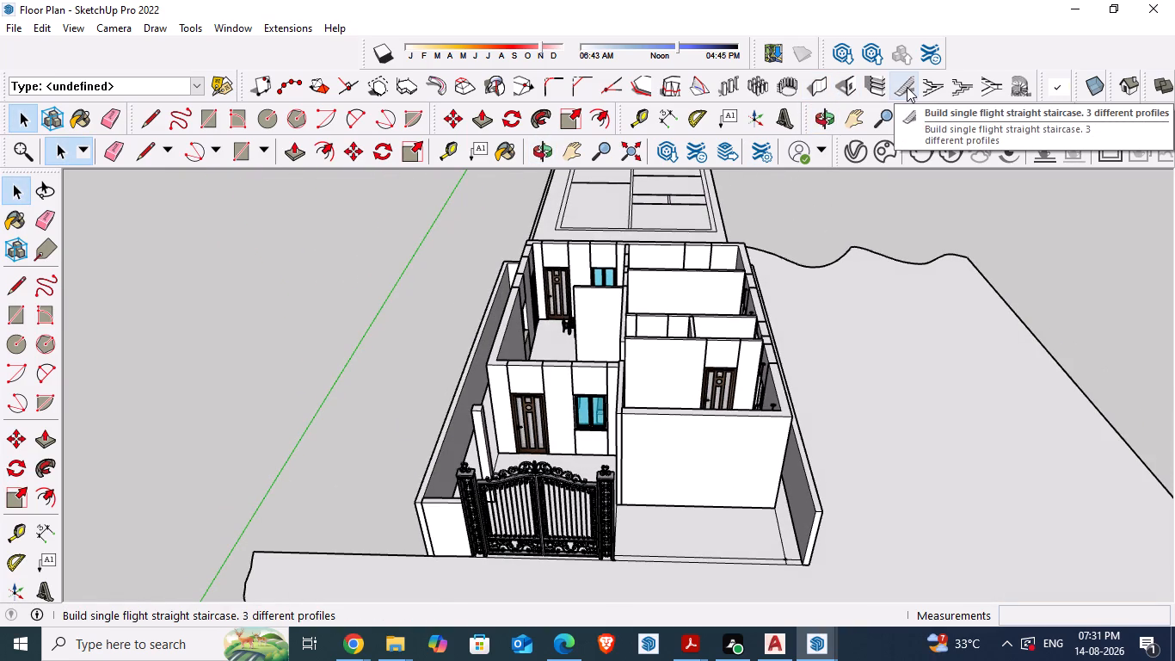
left_click(961, 89)
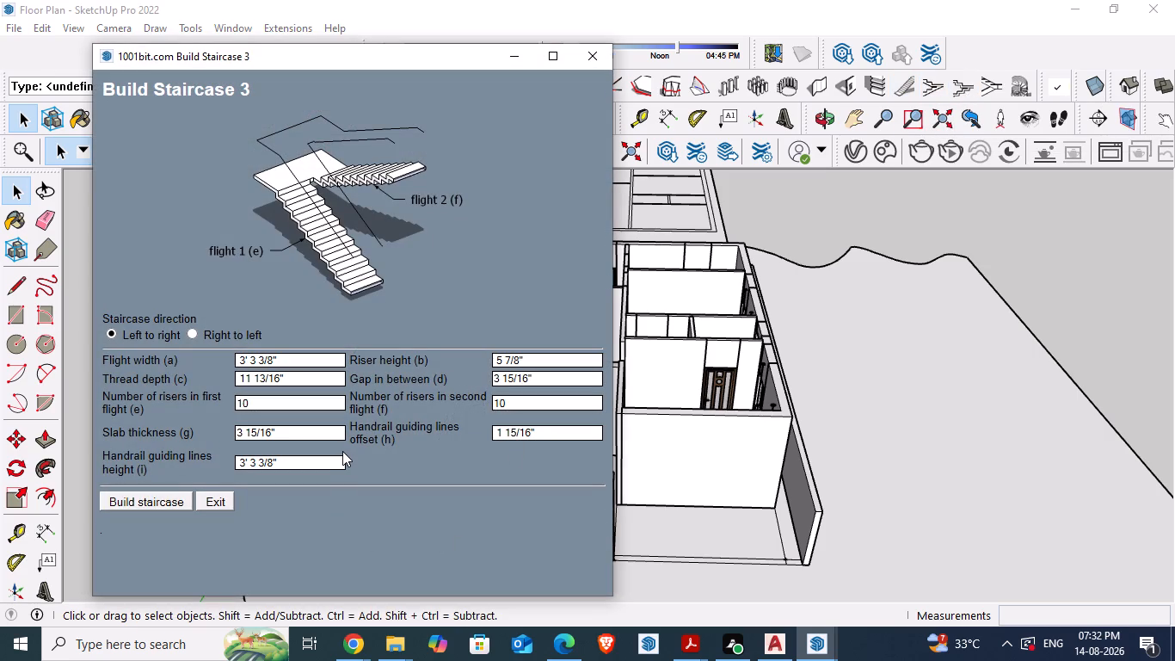
left_click(152, 505)
scroll(636, 535, "up", 5)
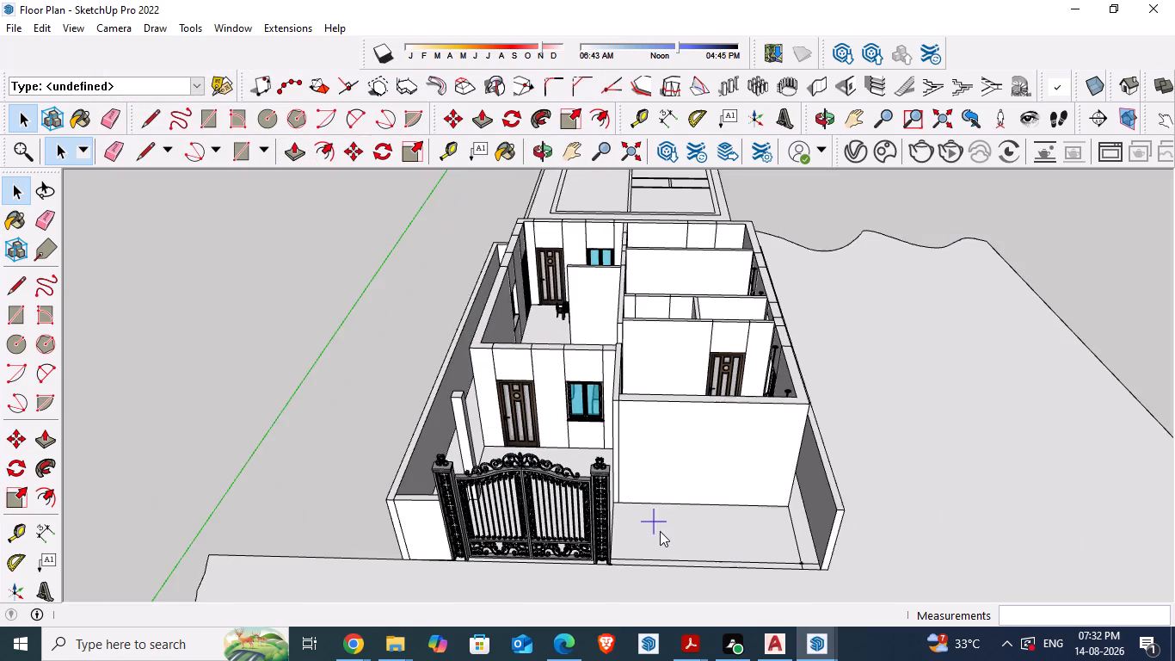
scroll(618, 536, "up", 4)
middle_click_drag(620, 535, 569, 532)
scroll(569, 532, "down", 1)
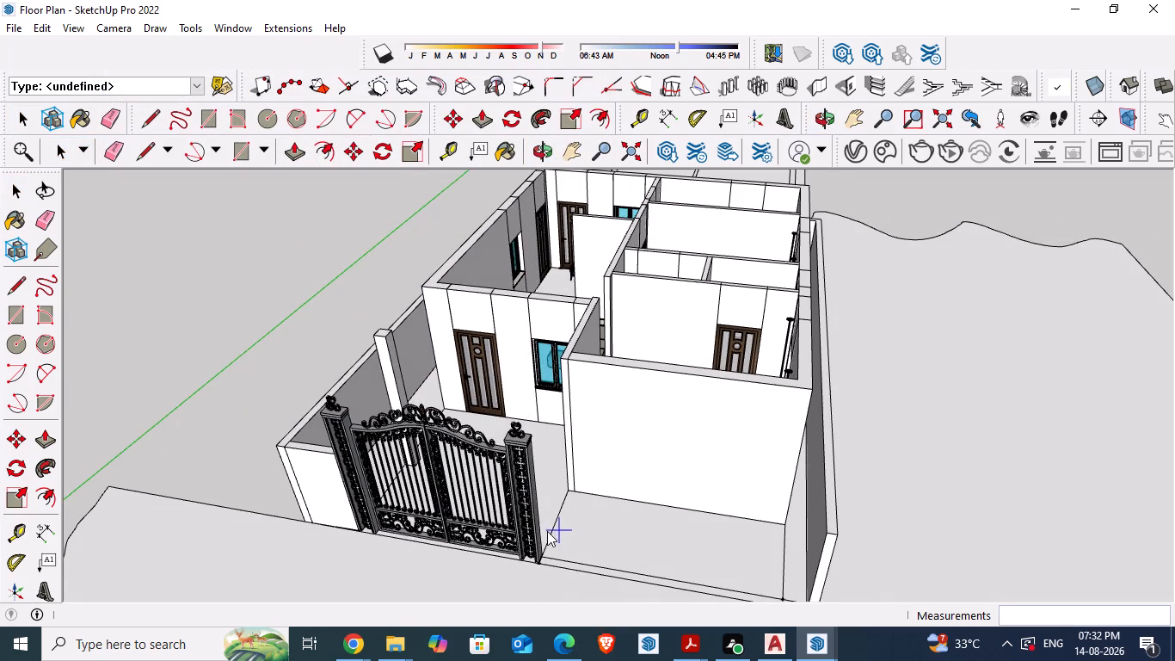
left_click(545, 535)
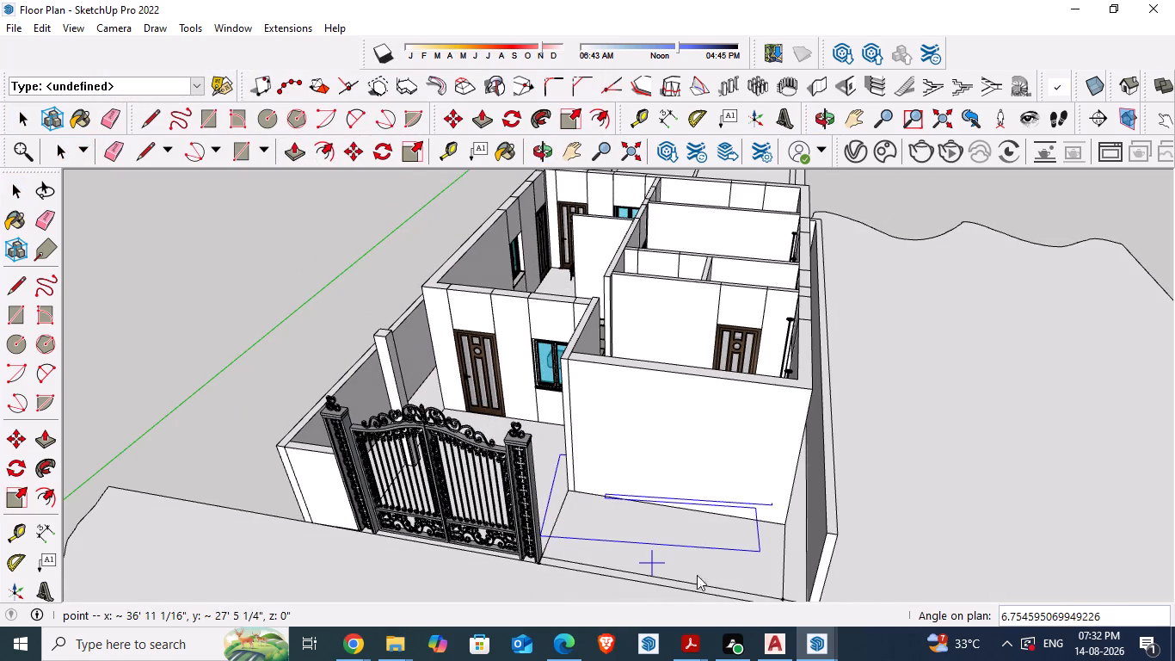
left_click(781, 595)
left_click(781, 596)
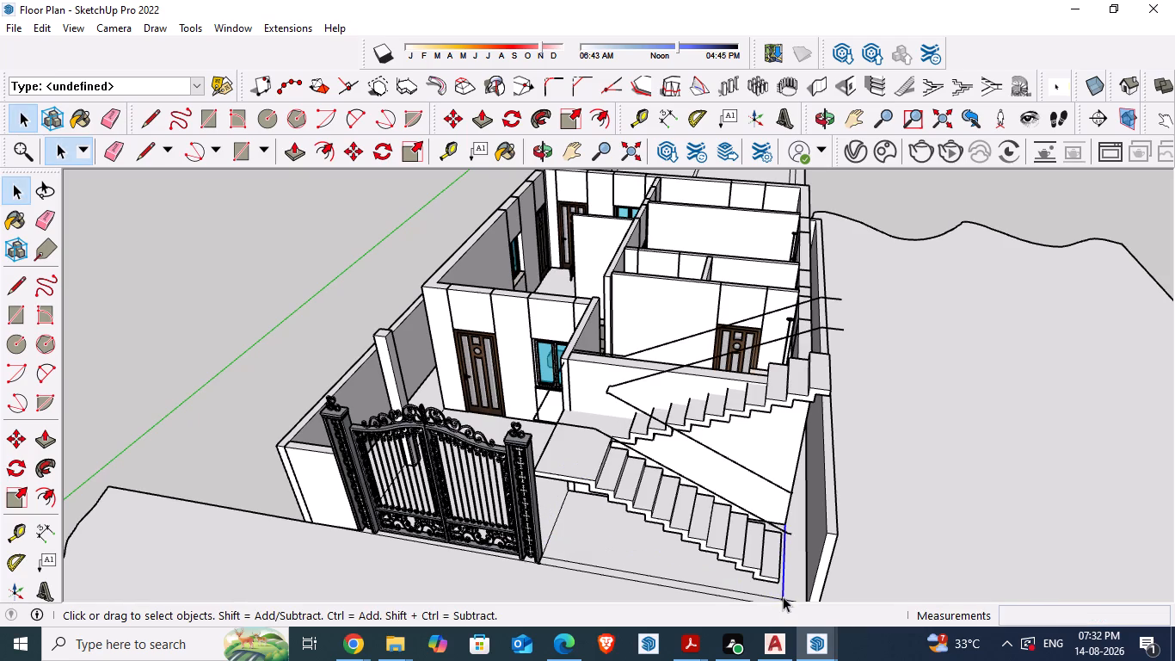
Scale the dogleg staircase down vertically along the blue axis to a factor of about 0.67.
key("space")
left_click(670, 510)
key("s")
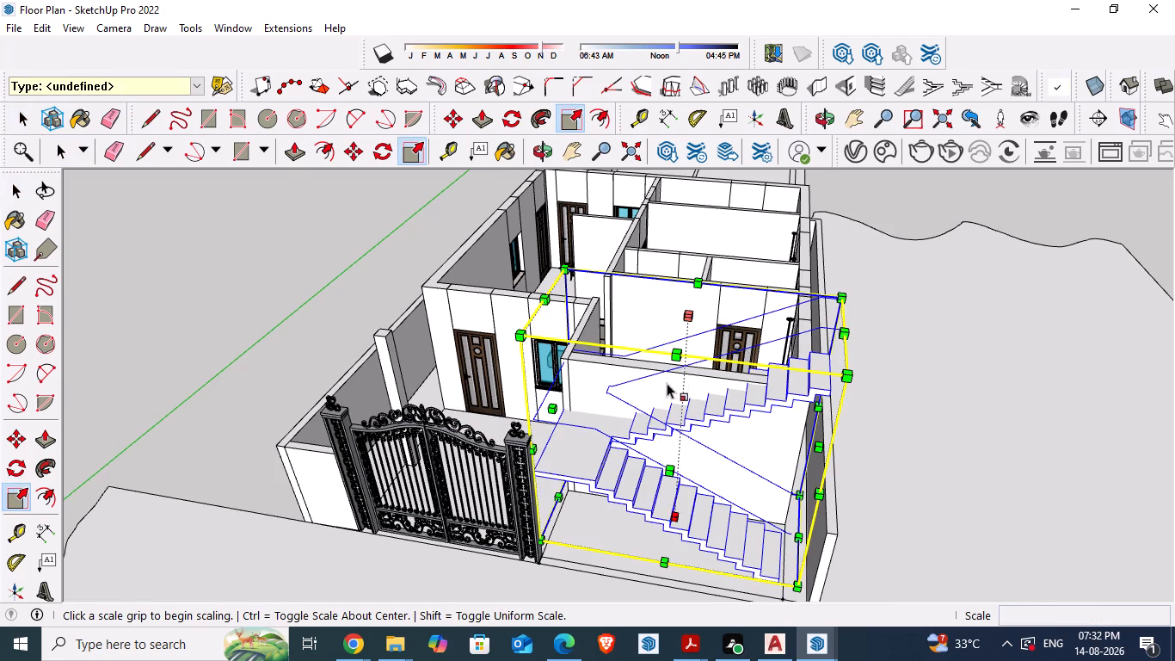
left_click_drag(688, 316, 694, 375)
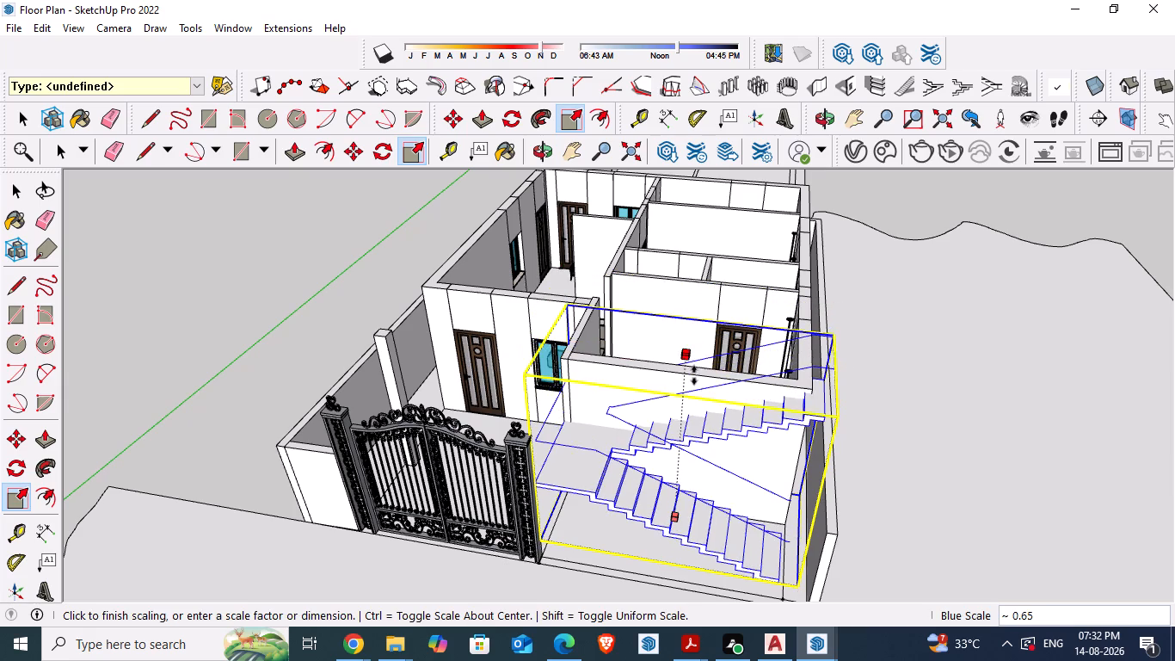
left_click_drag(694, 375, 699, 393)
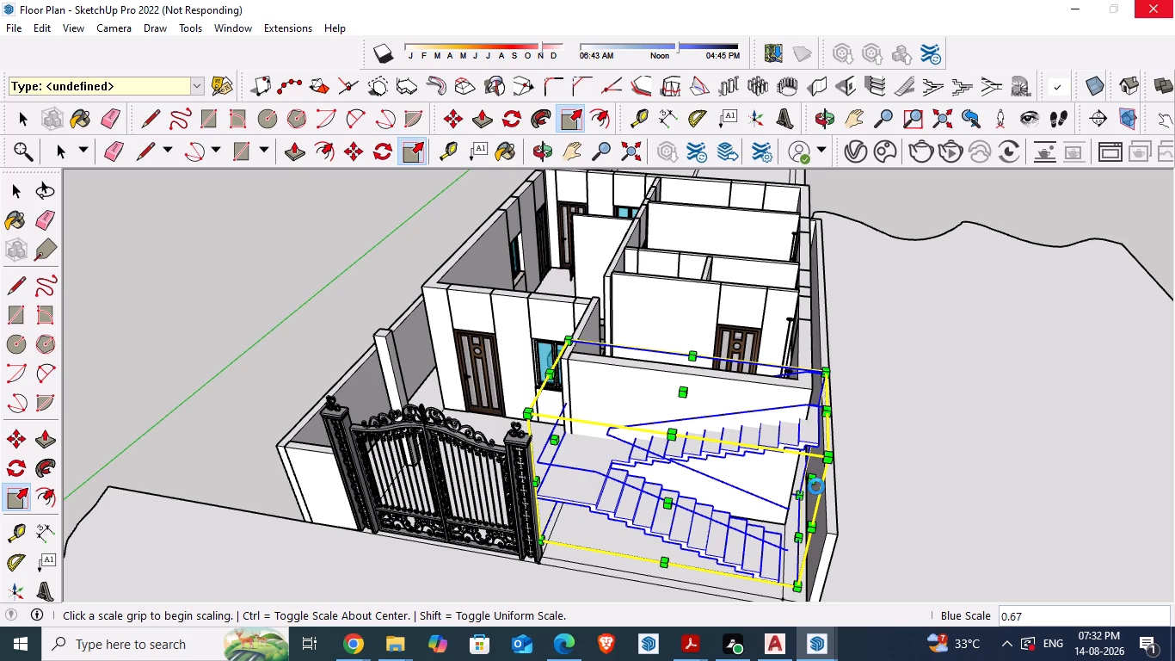
Delete the scaled dogleg staircase from the front floor.
key("space")
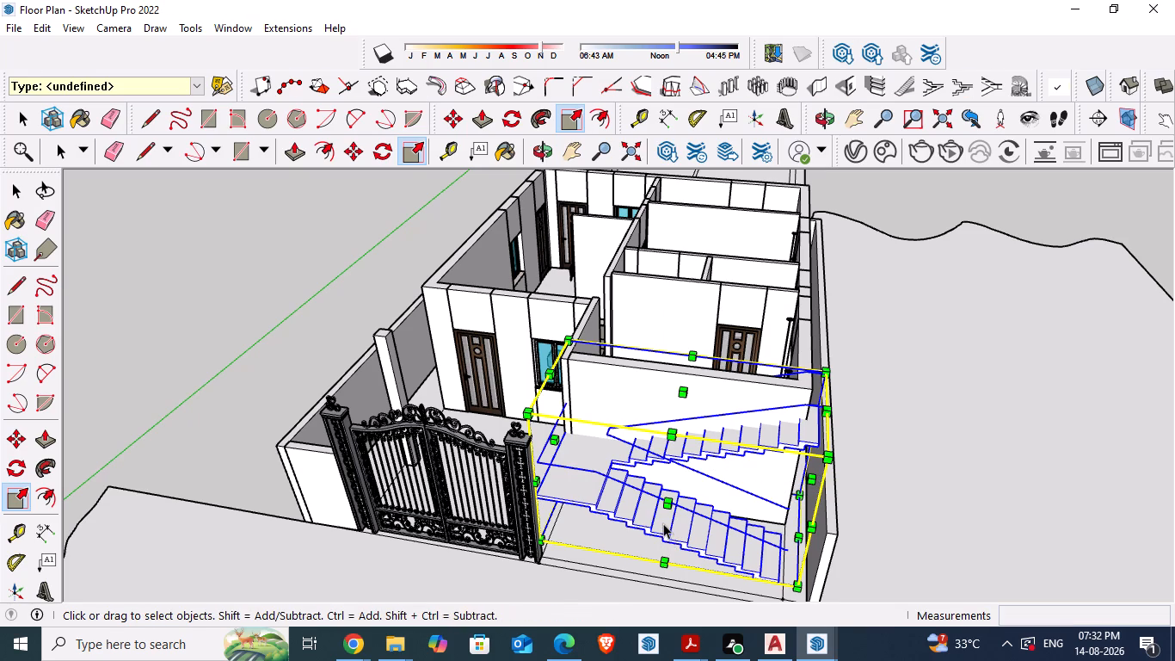
left_click(666, 517)
key("Delete")
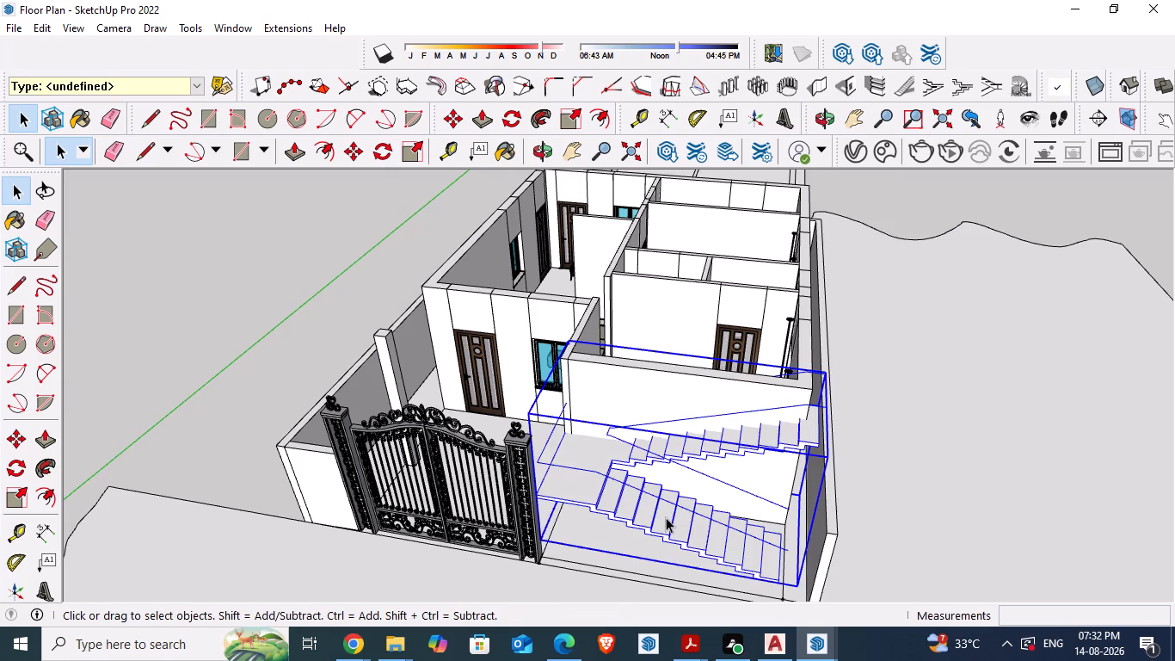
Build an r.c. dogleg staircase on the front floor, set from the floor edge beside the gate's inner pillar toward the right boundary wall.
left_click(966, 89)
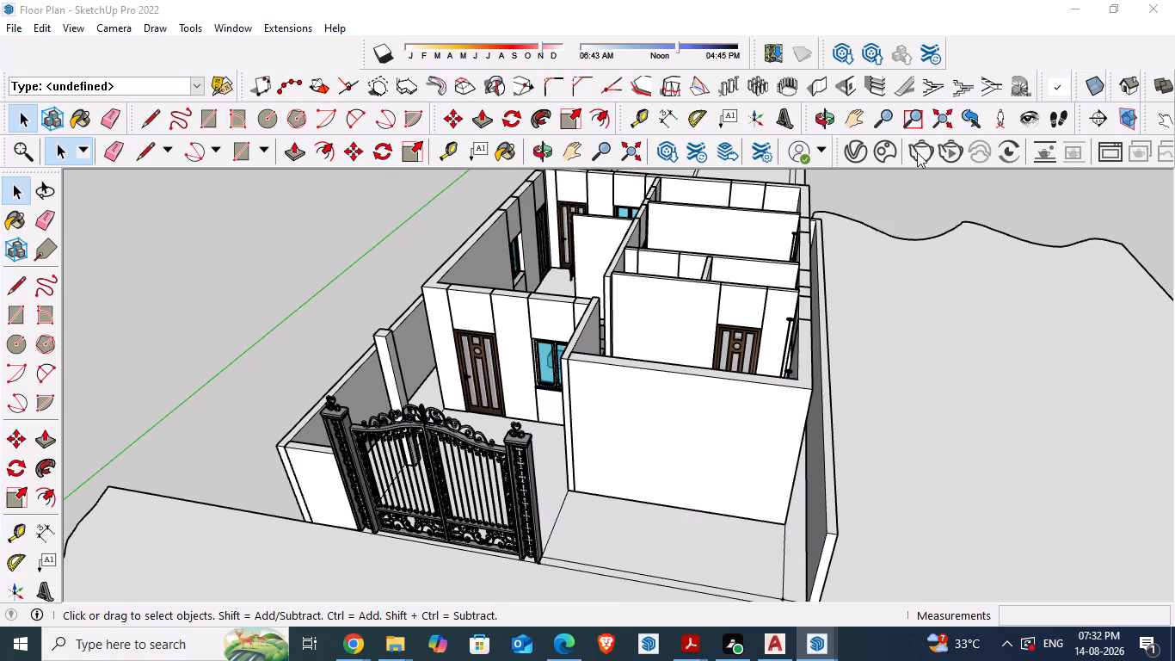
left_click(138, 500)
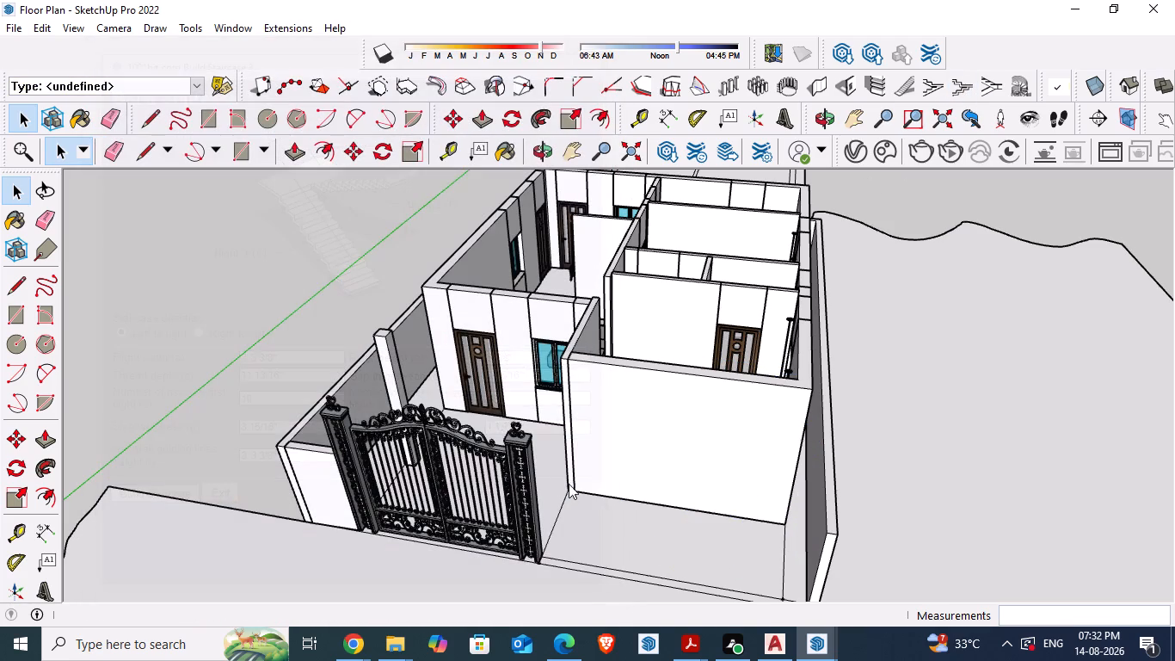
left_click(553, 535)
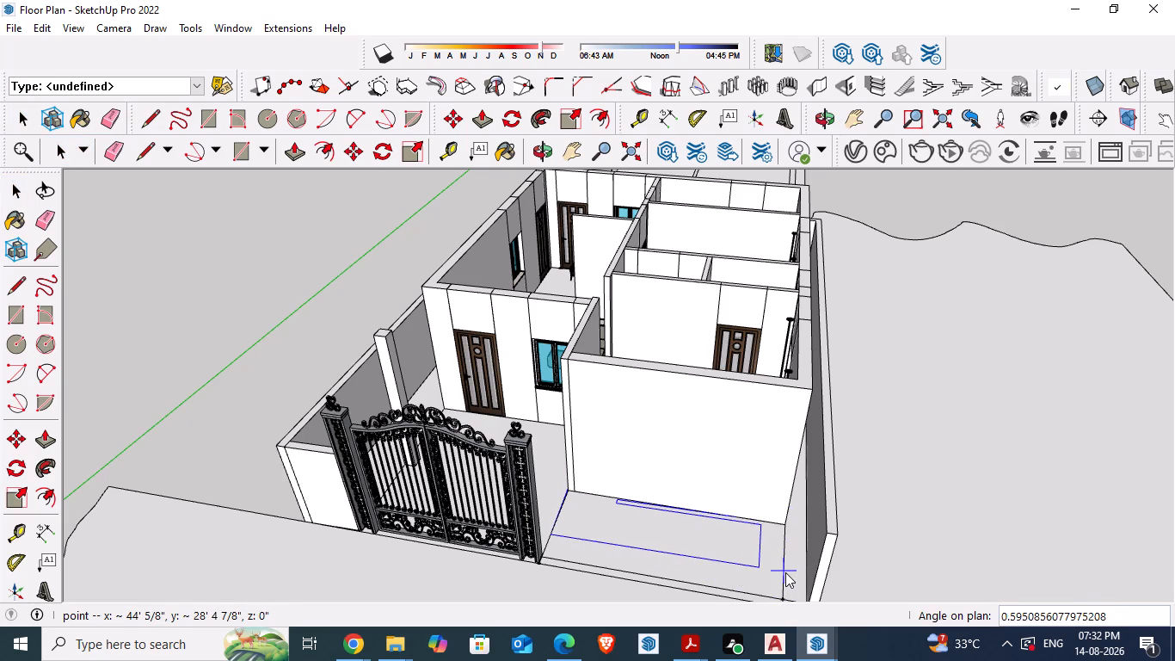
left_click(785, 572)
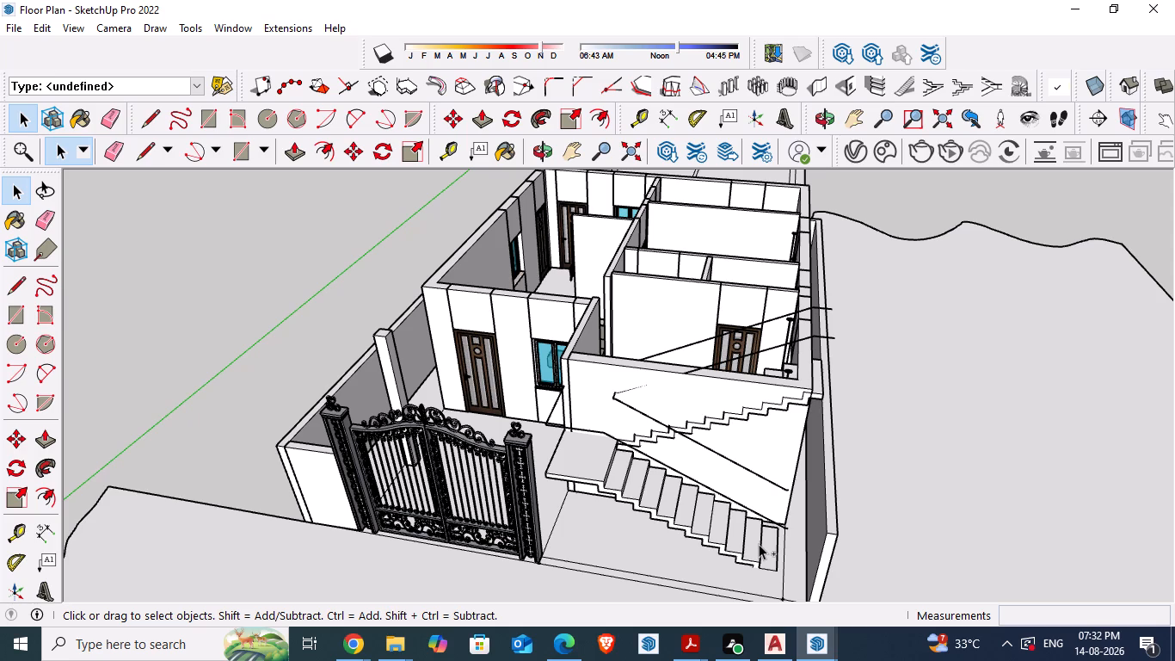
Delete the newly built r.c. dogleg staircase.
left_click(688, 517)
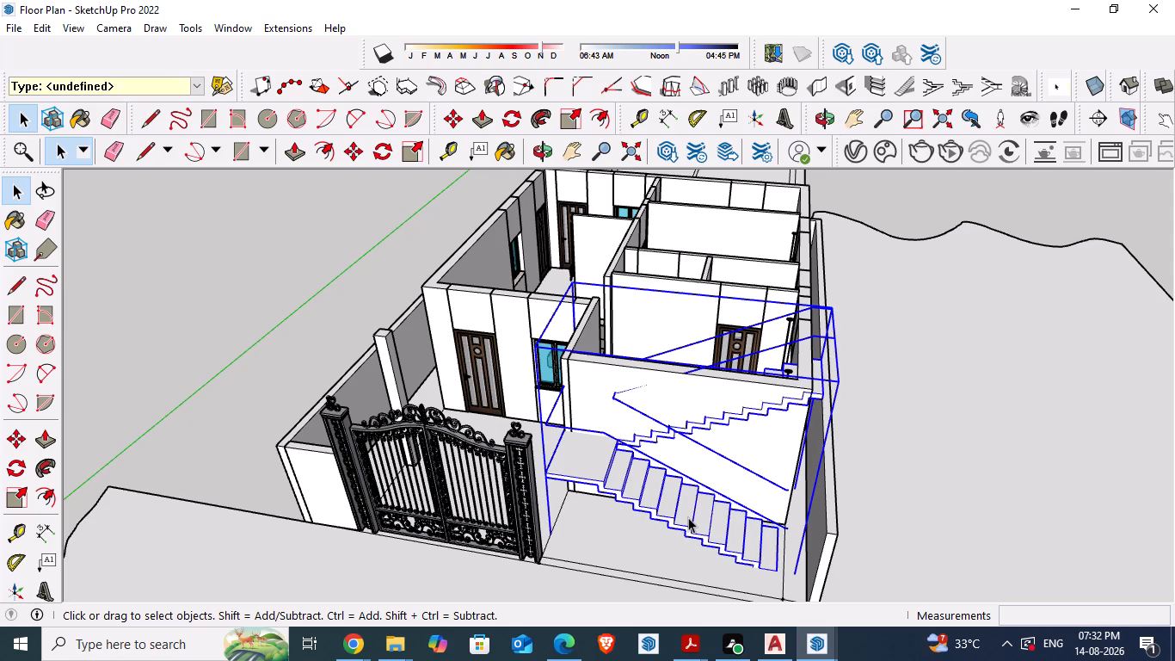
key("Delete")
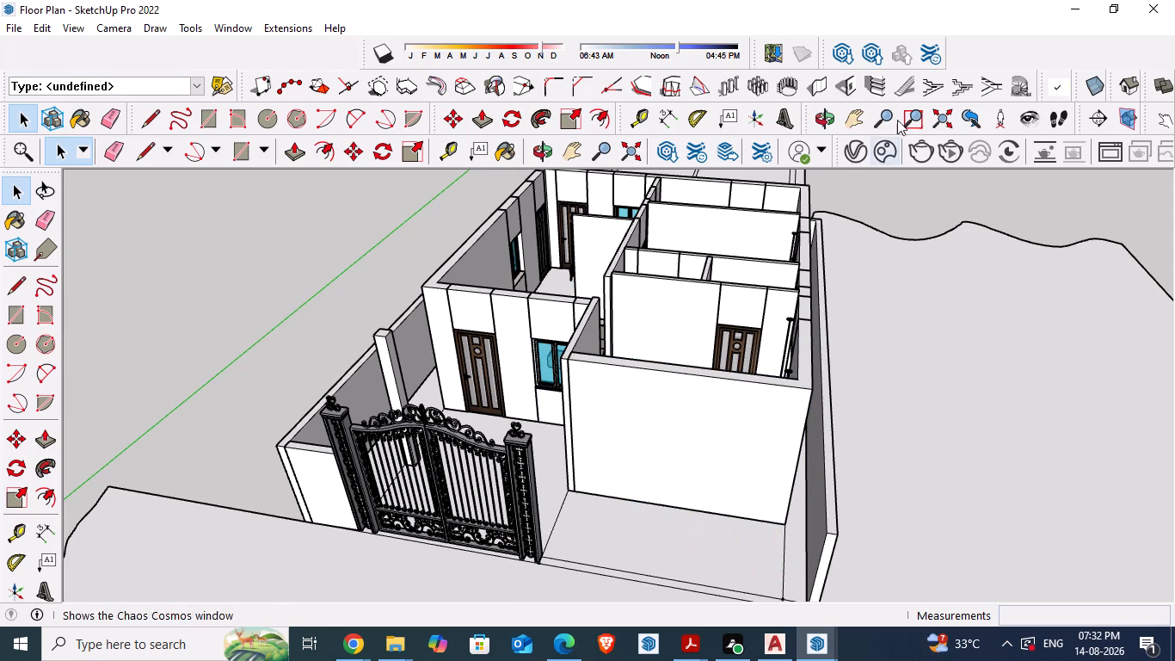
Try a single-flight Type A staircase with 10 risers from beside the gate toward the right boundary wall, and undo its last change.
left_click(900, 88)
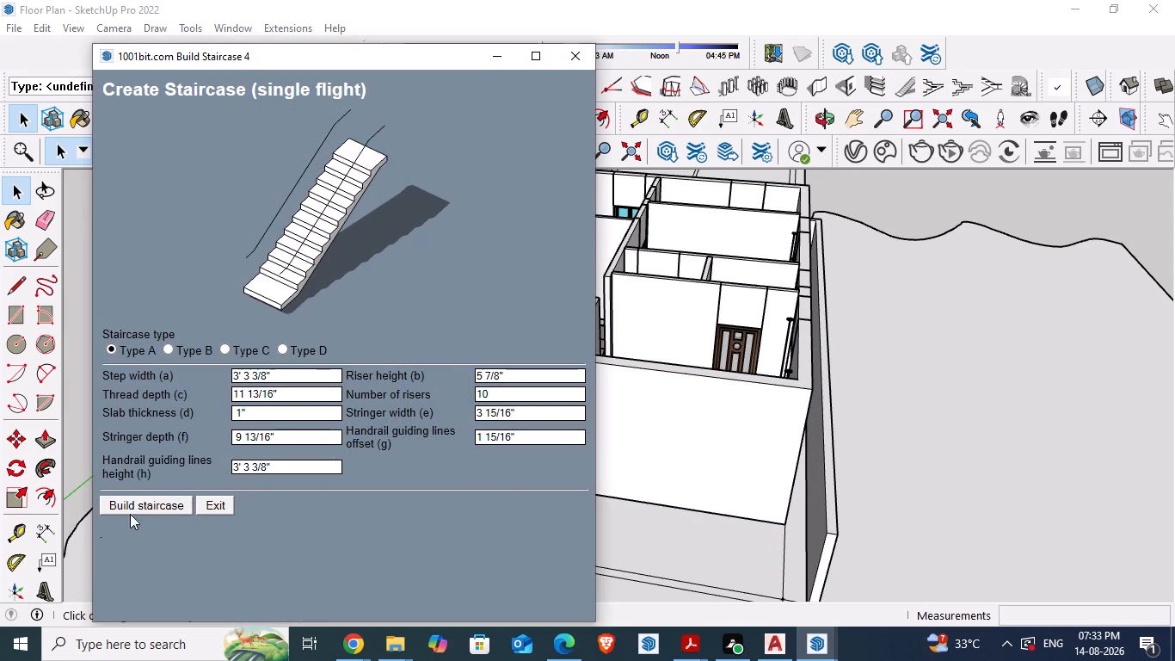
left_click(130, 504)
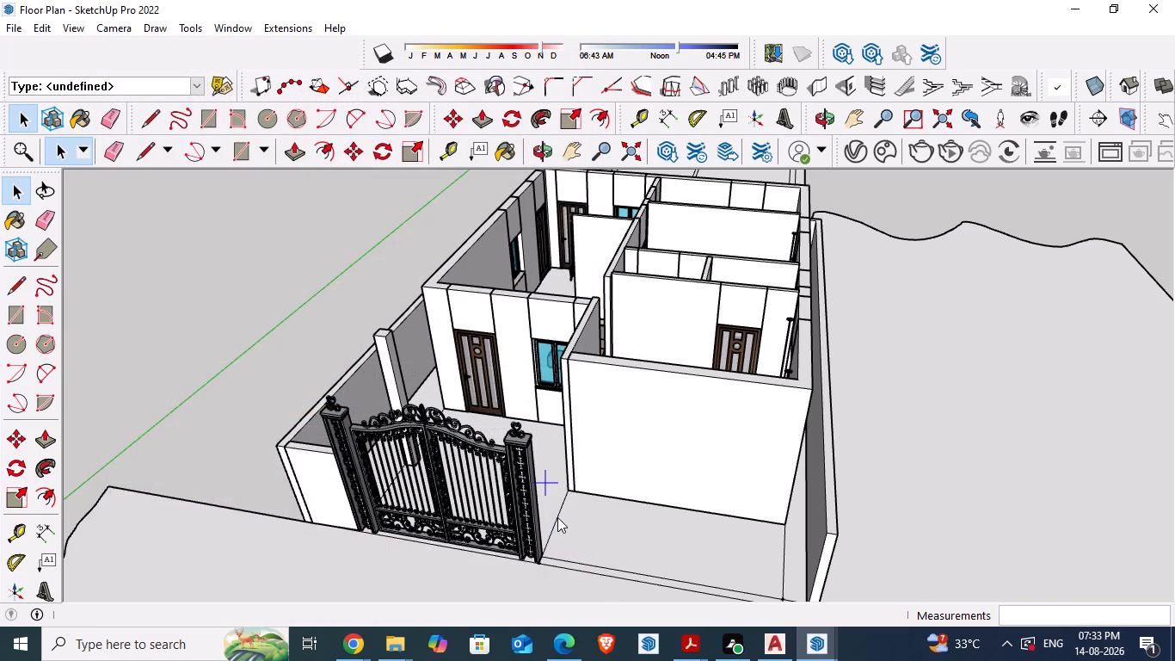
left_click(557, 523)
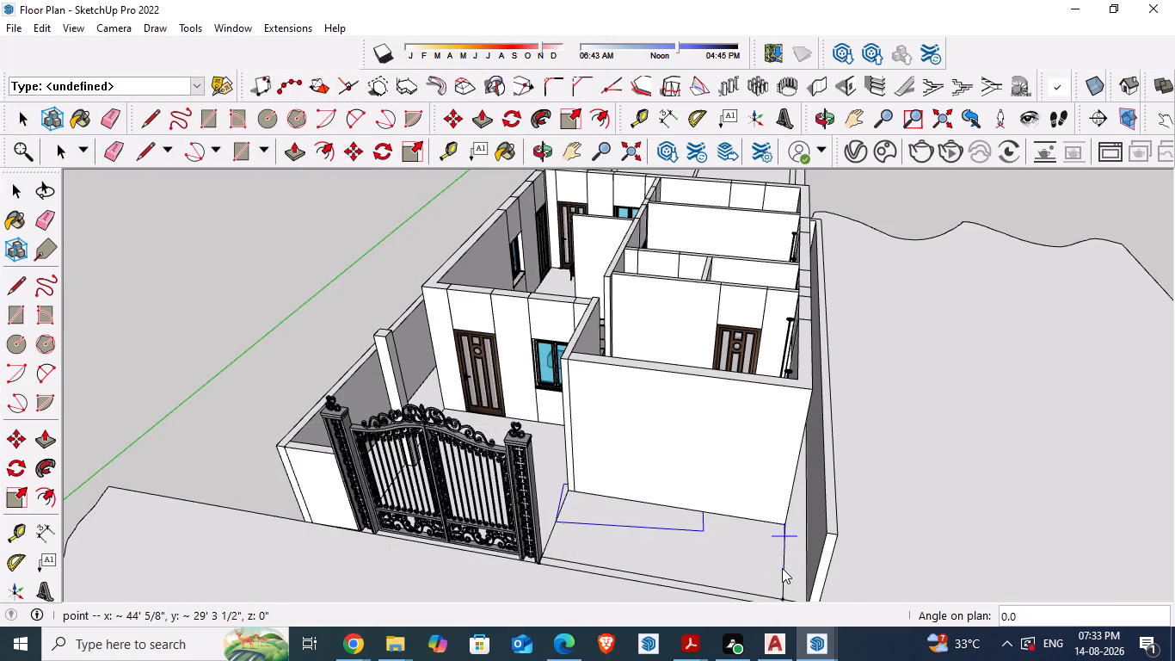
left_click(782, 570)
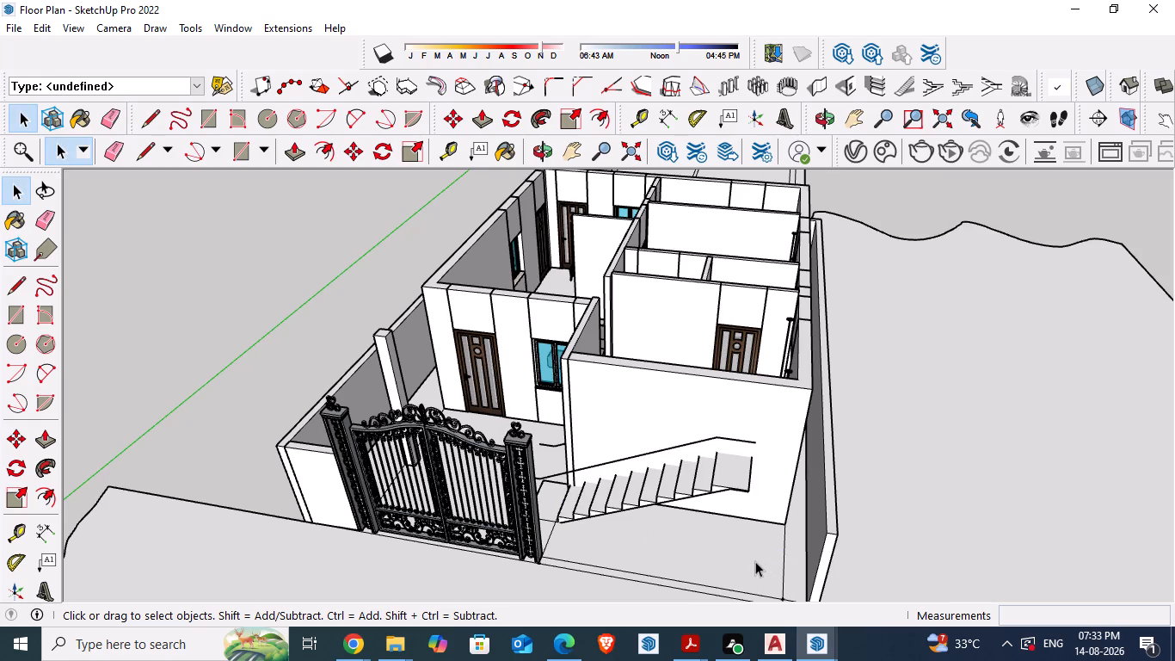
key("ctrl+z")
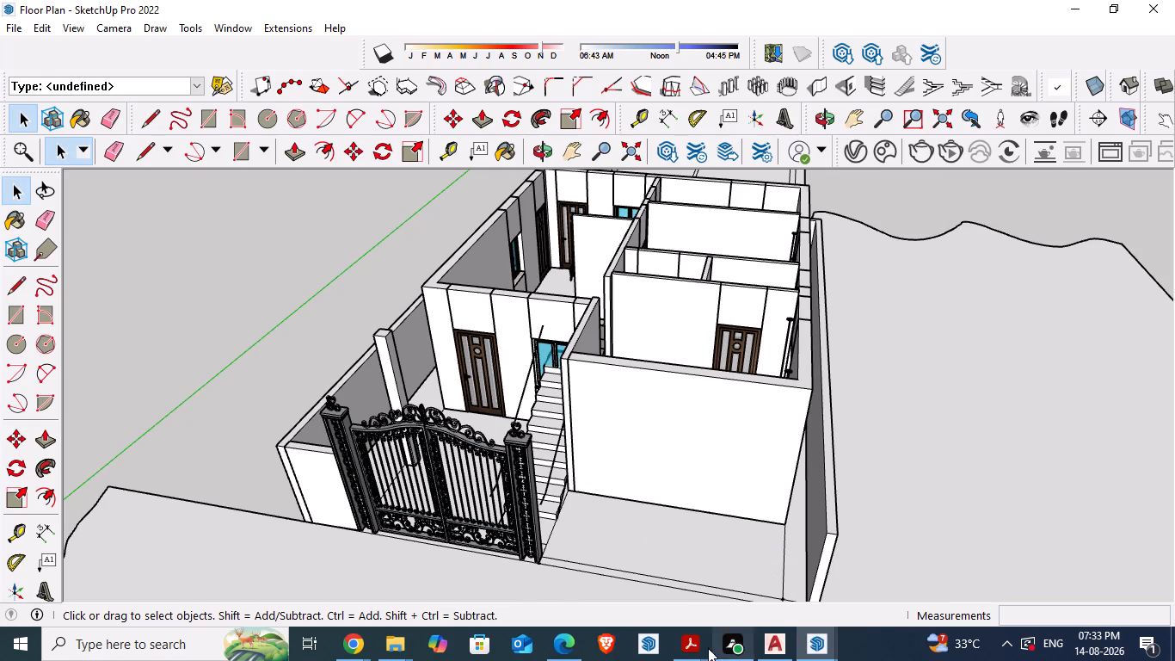
Check the staircase layout beside the parking on the floor plan PDF in Adobe Acrobat, and return to the SketchUp model.
left_click(698, 652)
left_click(633, 573)
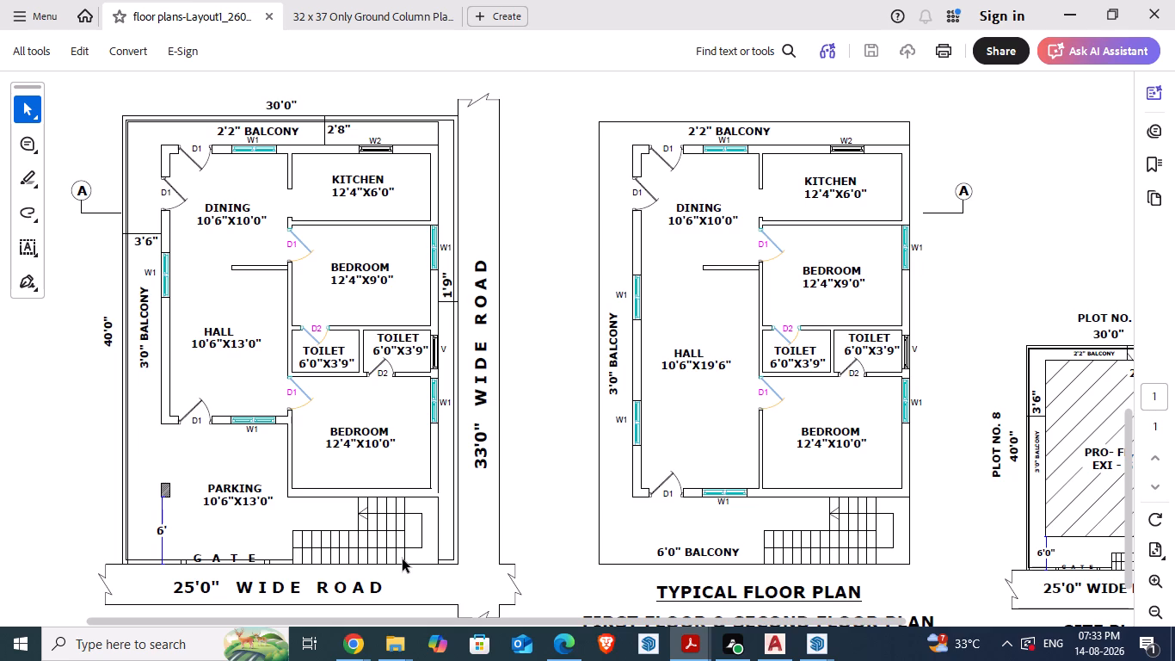
key("alt+Tab")
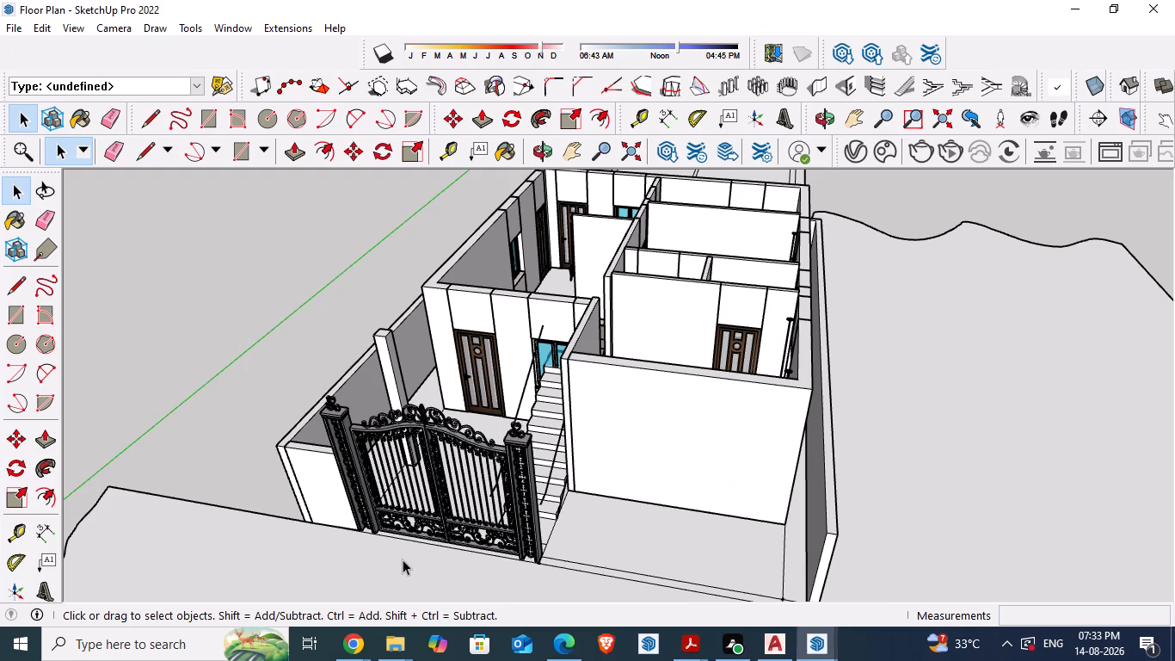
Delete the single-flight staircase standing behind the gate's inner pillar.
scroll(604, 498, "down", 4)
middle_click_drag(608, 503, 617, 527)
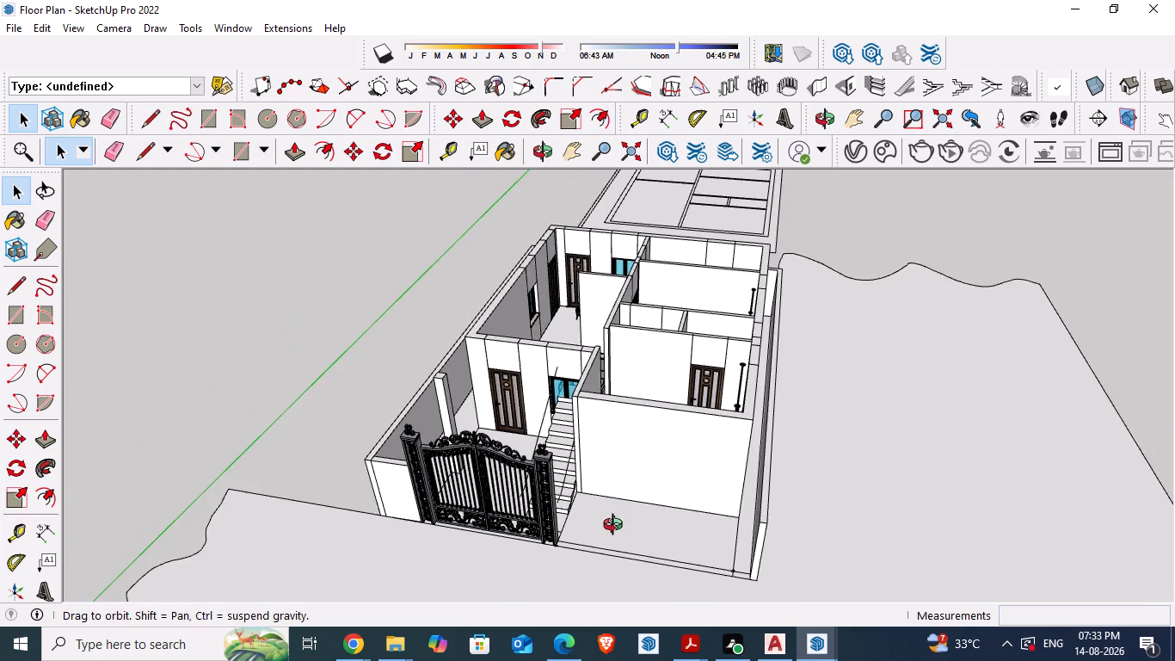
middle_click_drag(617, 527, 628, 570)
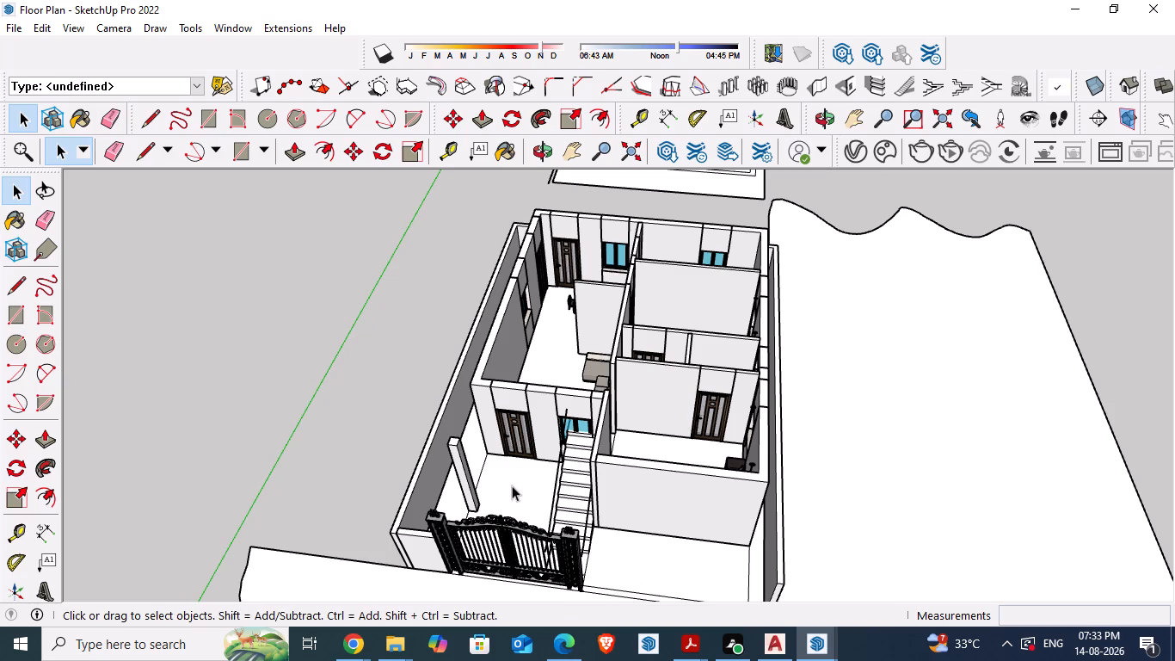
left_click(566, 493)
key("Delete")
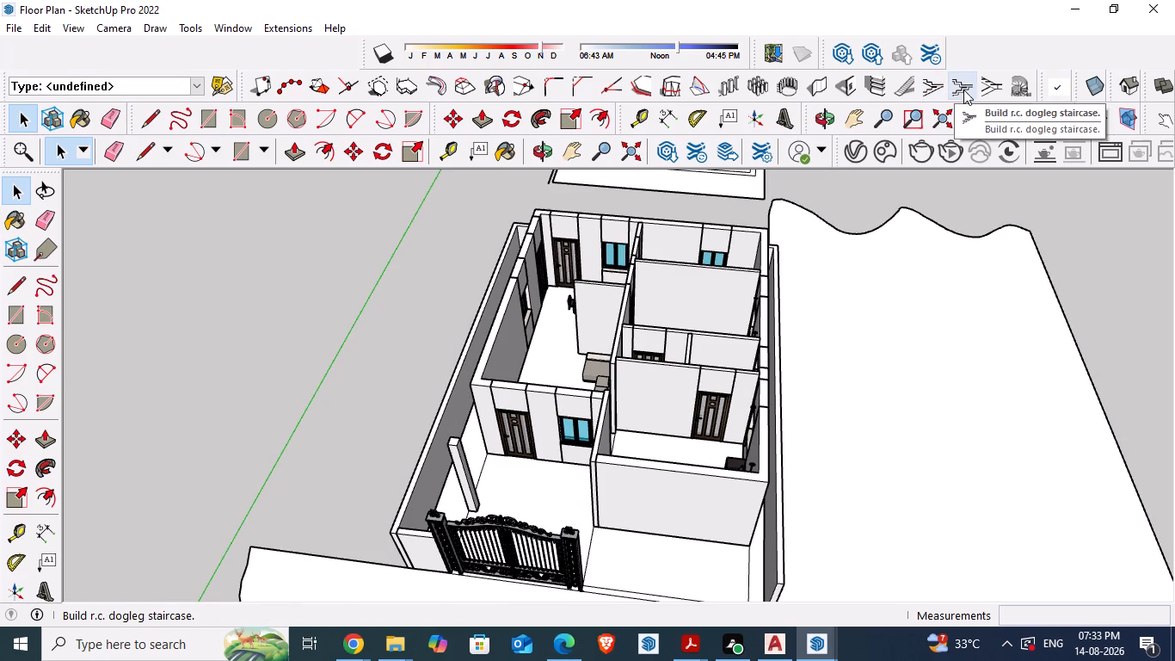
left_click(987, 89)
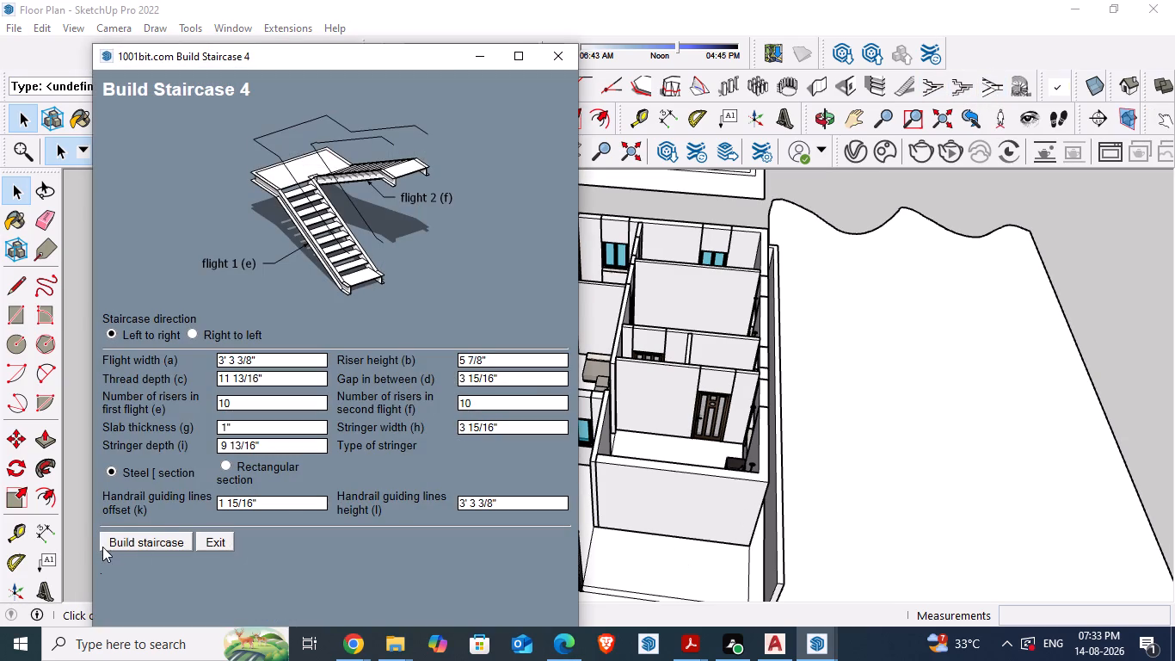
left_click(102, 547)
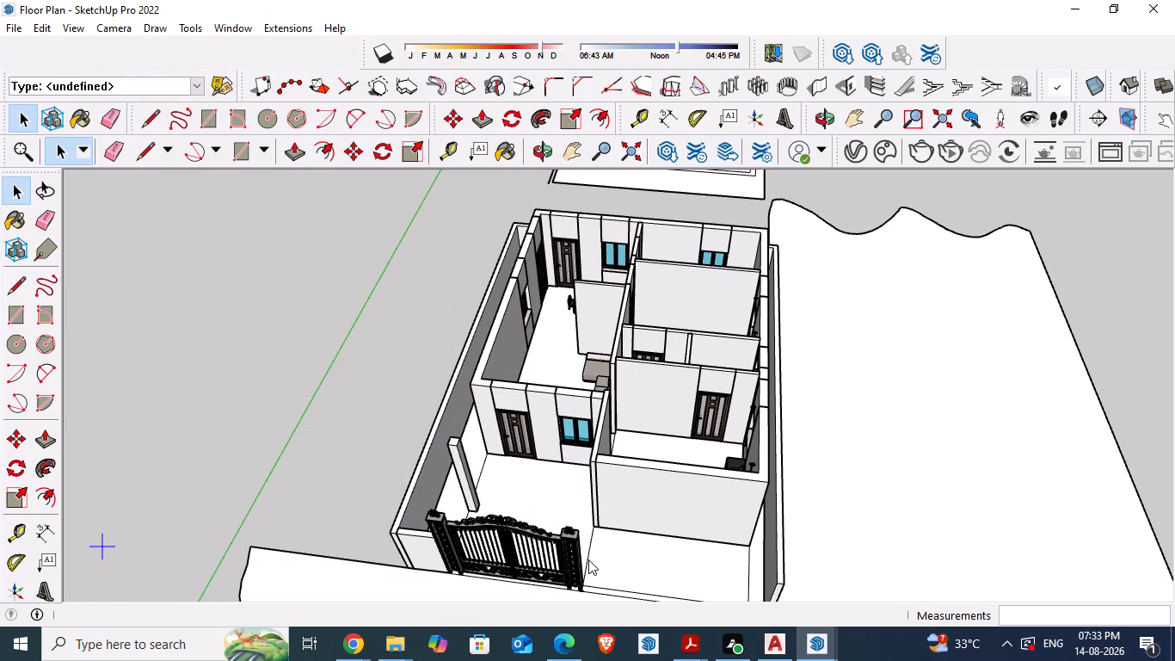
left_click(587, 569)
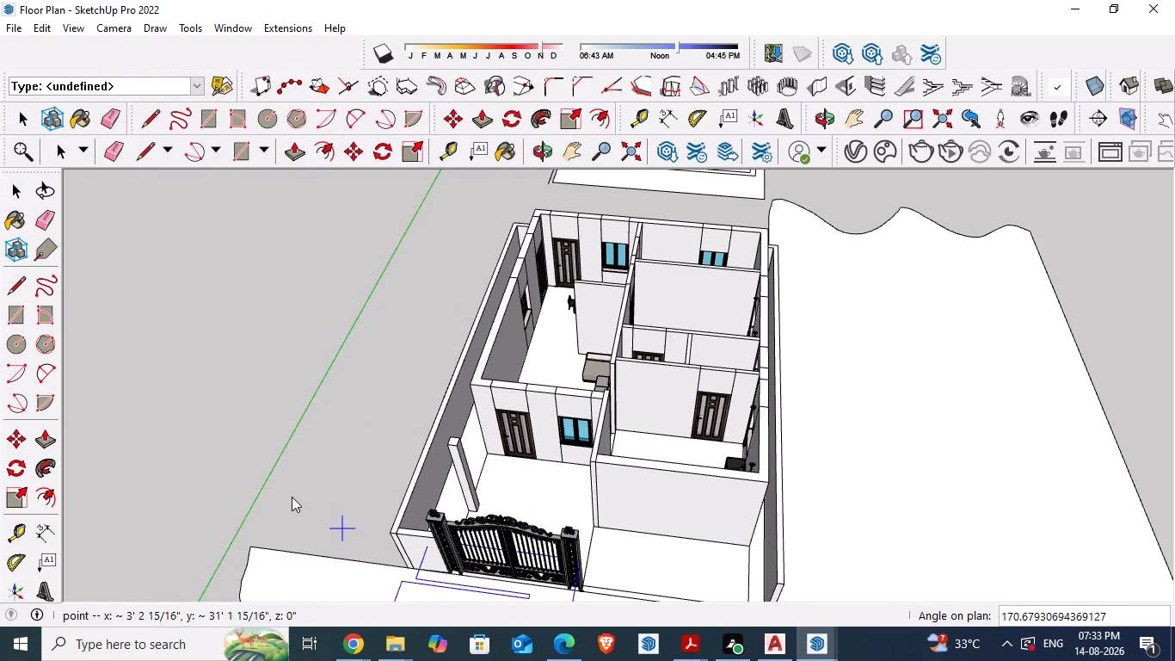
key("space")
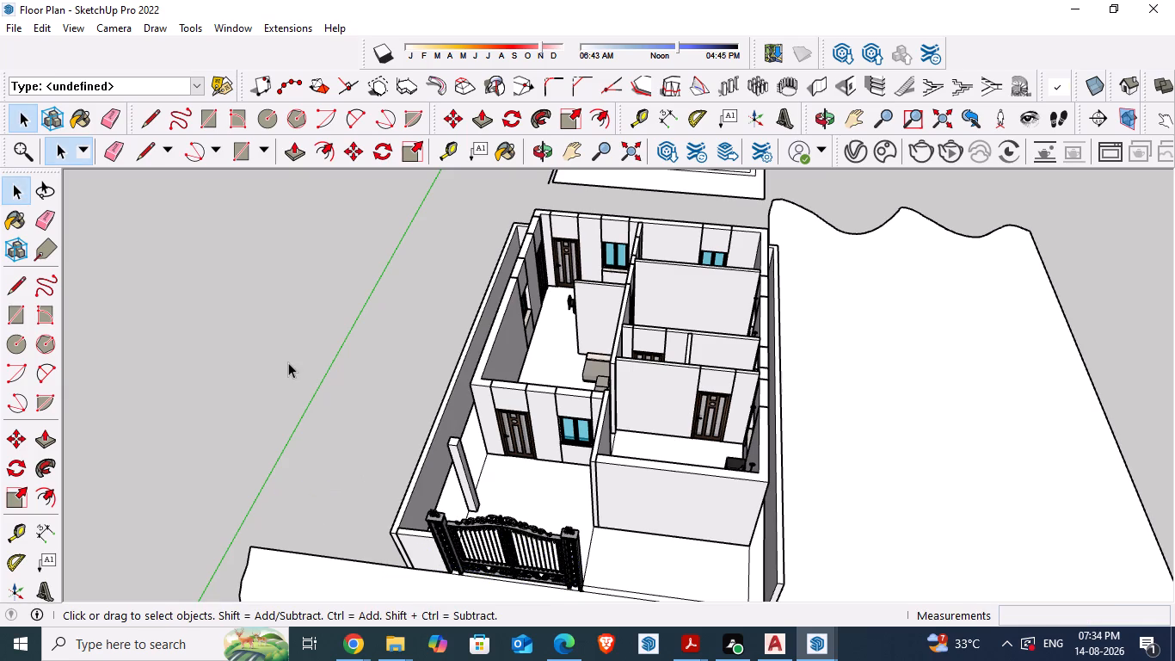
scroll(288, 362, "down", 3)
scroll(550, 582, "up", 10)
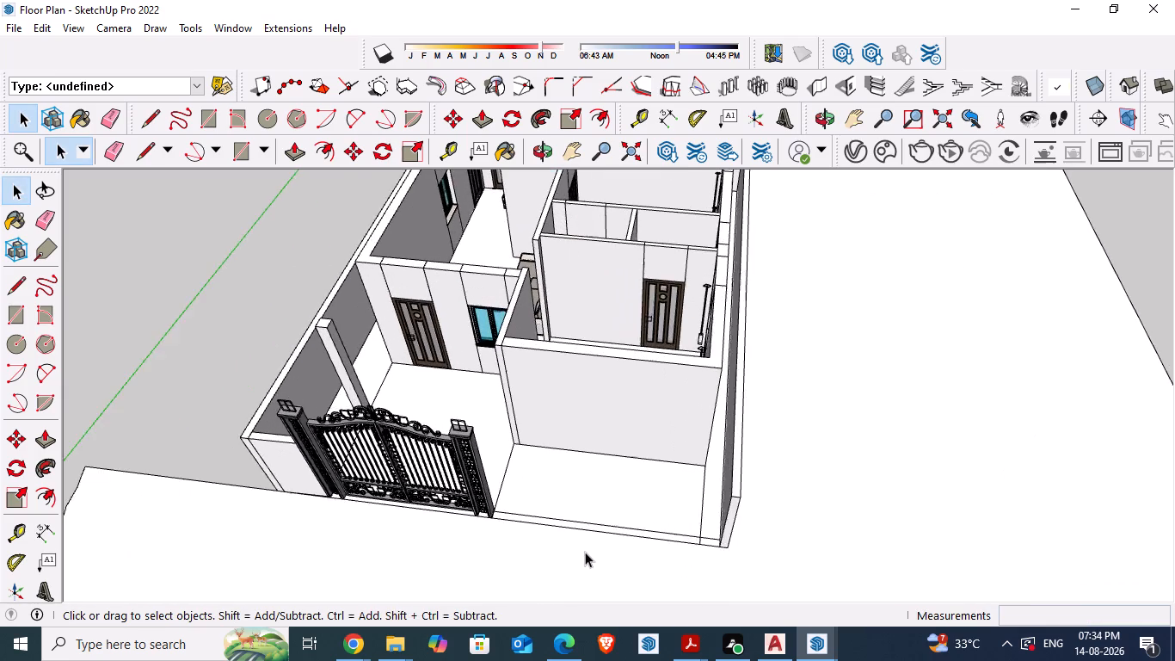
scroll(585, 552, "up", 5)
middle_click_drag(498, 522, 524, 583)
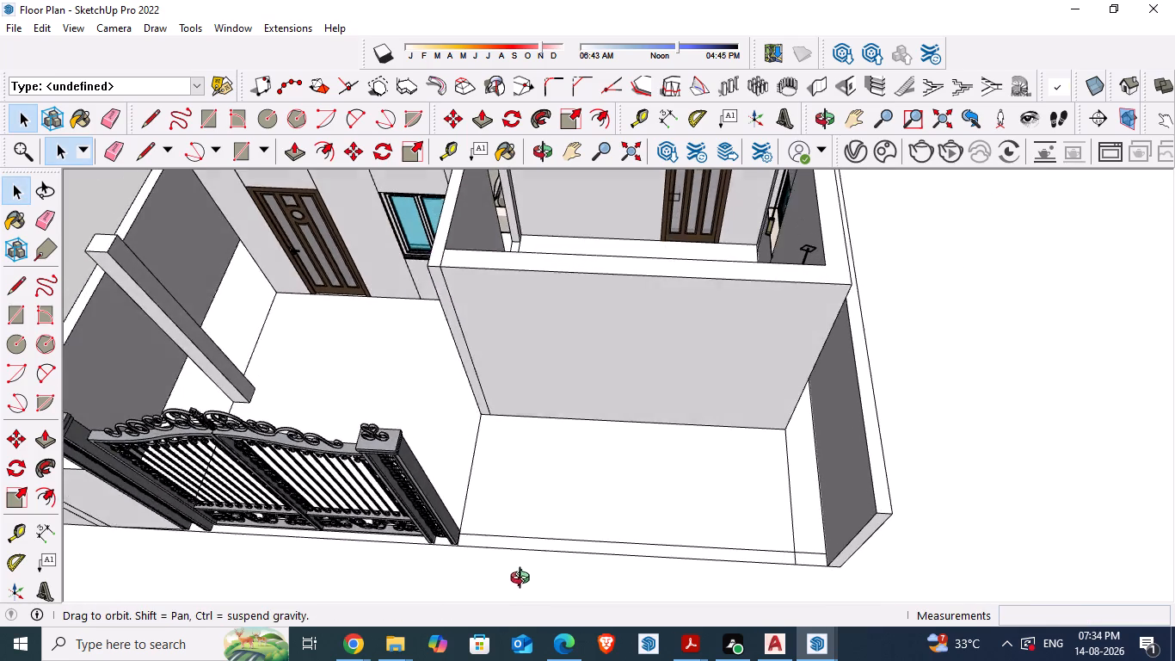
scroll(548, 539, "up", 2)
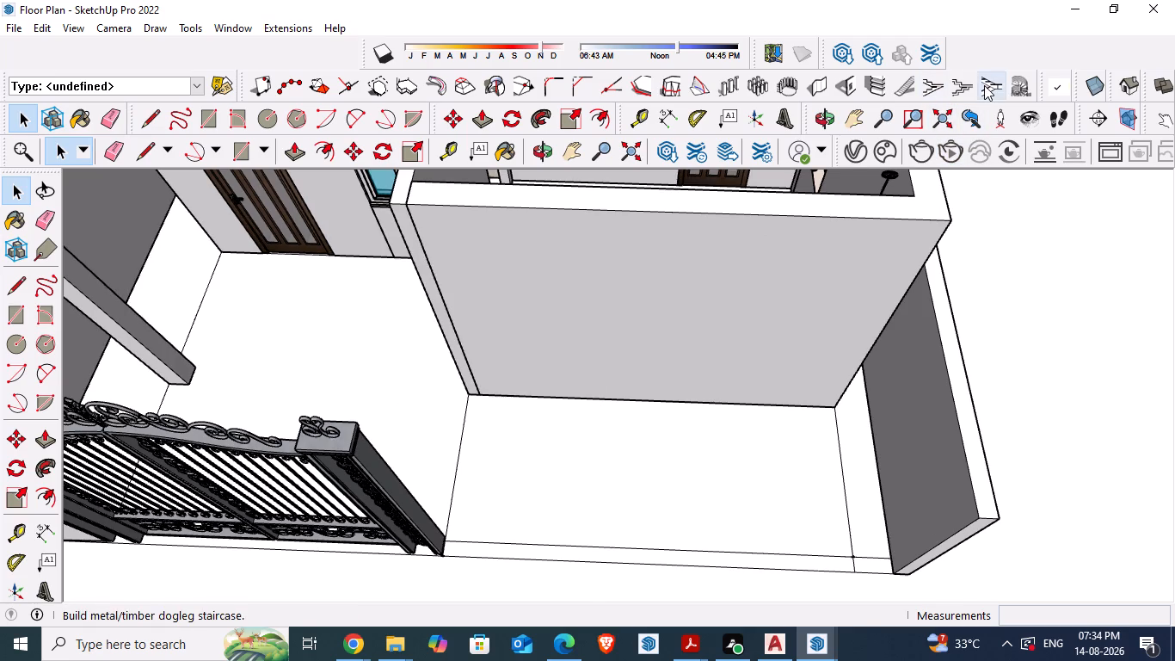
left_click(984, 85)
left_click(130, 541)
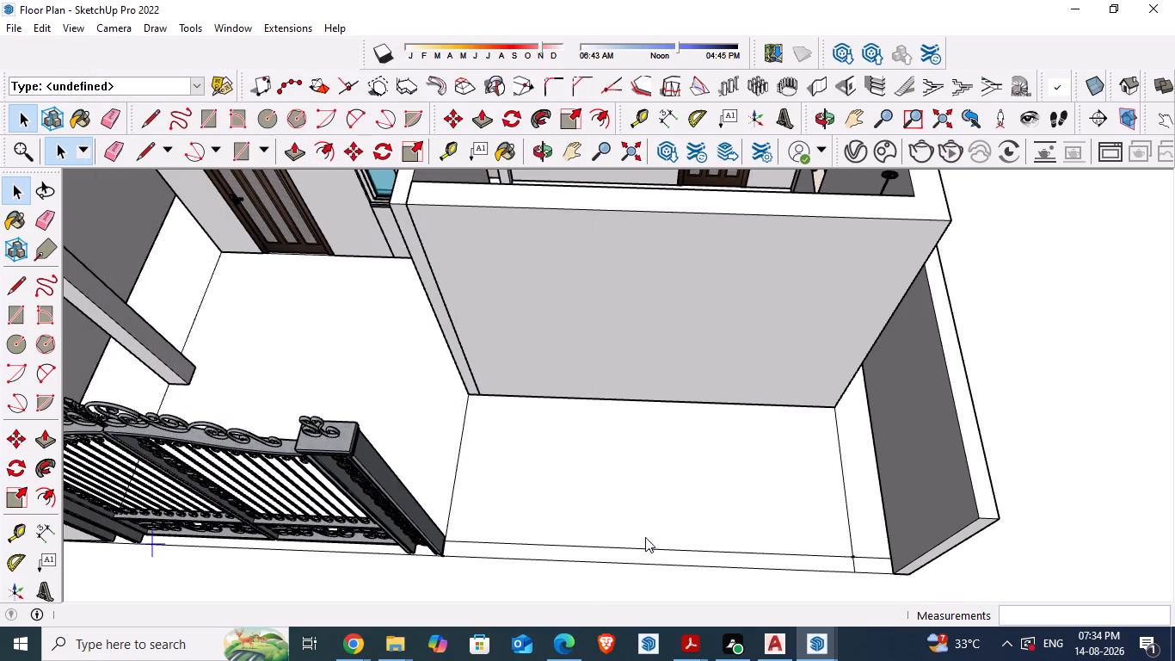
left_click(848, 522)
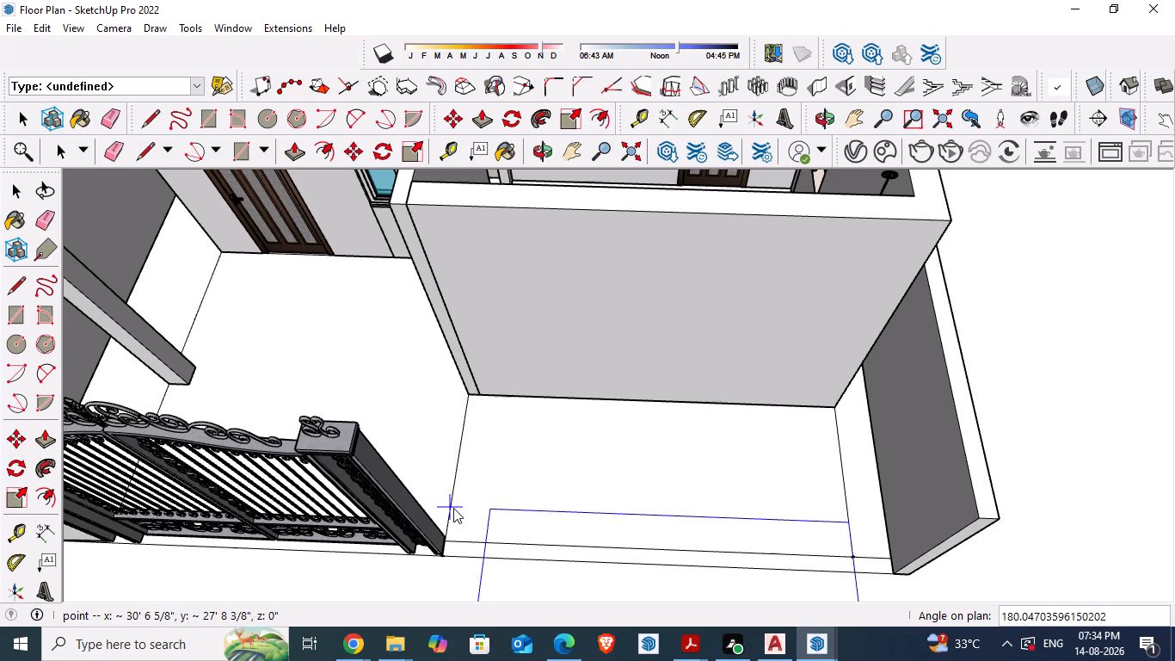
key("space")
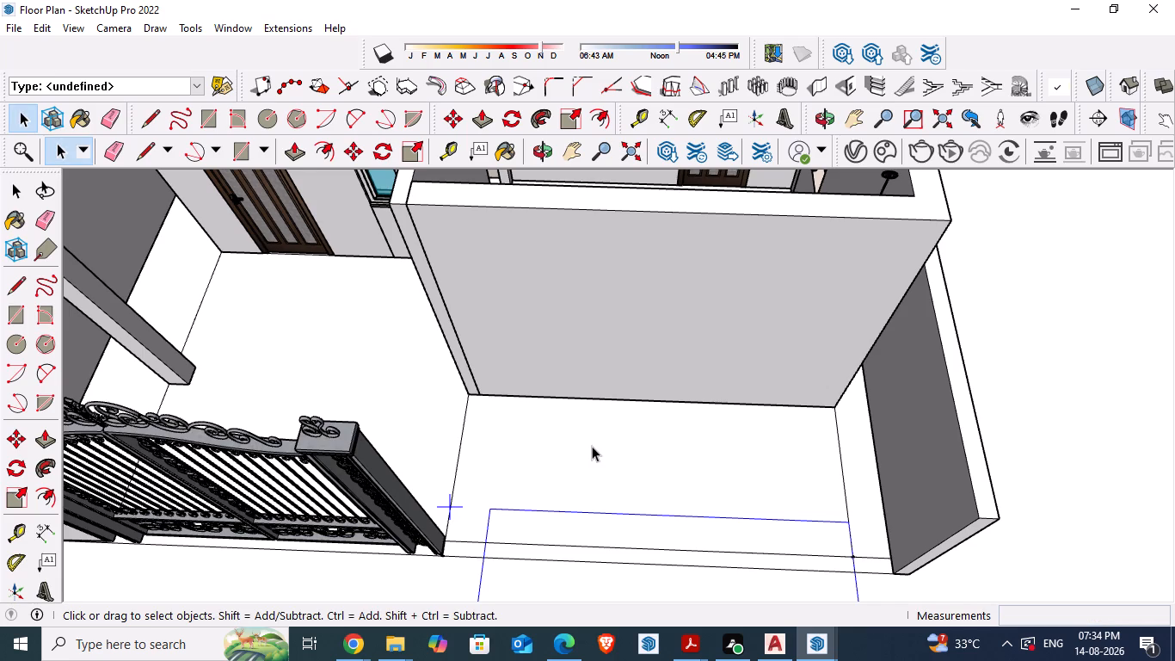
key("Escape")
Build a left-to-right two-flight steel staircase, 3' 3 3/8" wide with 10 risers per flight, along the front room wall from its right corner.
left_click(991, 82)
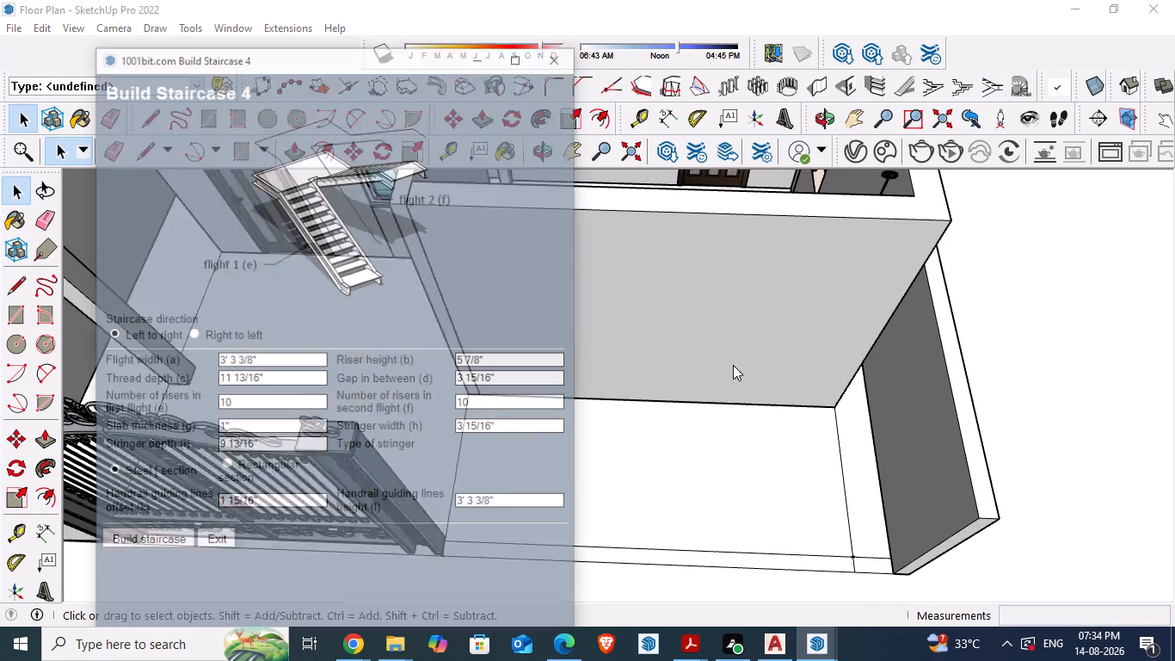
left_click(163, 538)
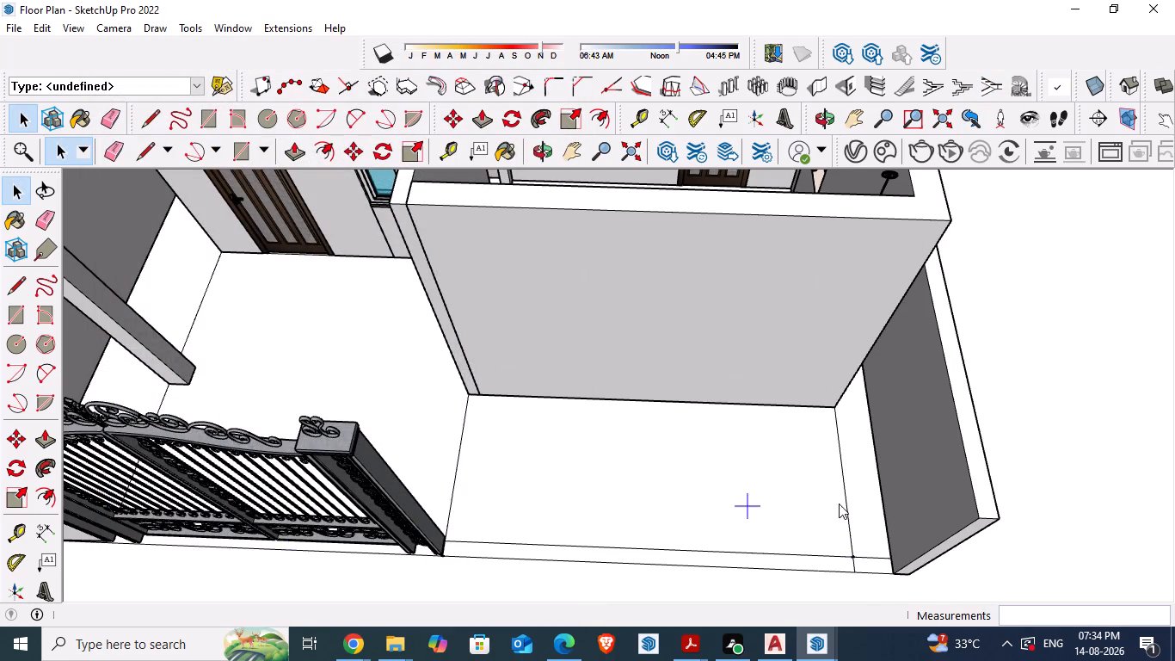
left_click(834, 408)
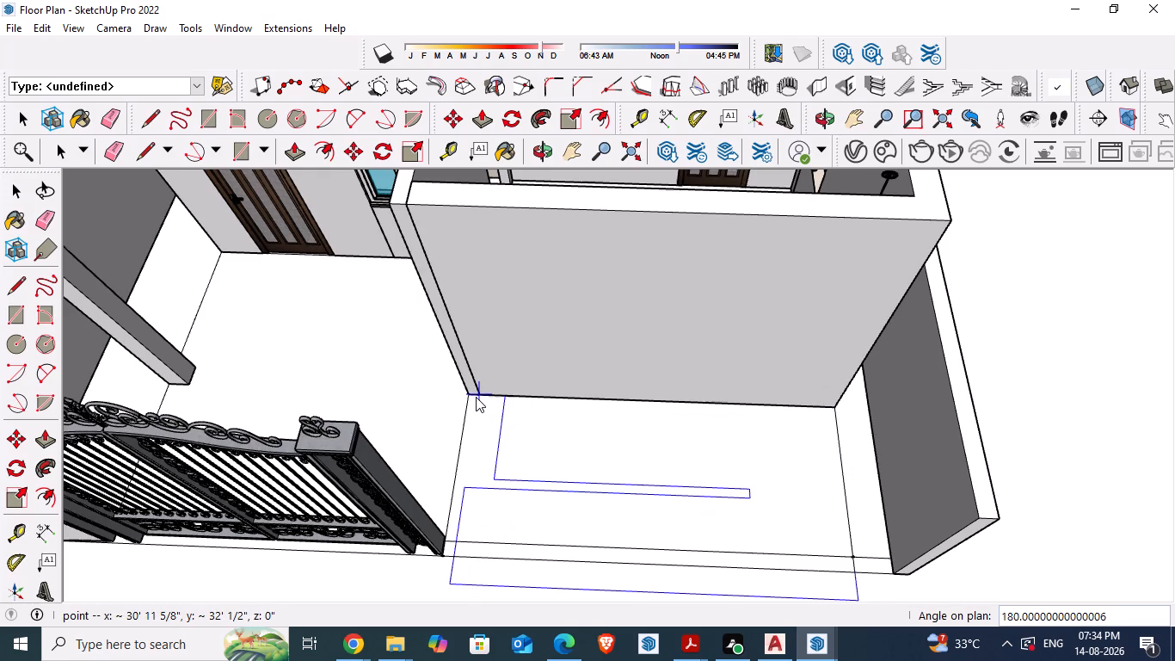
left_click(476, 397)
scroll(624, 515, "down", 1)
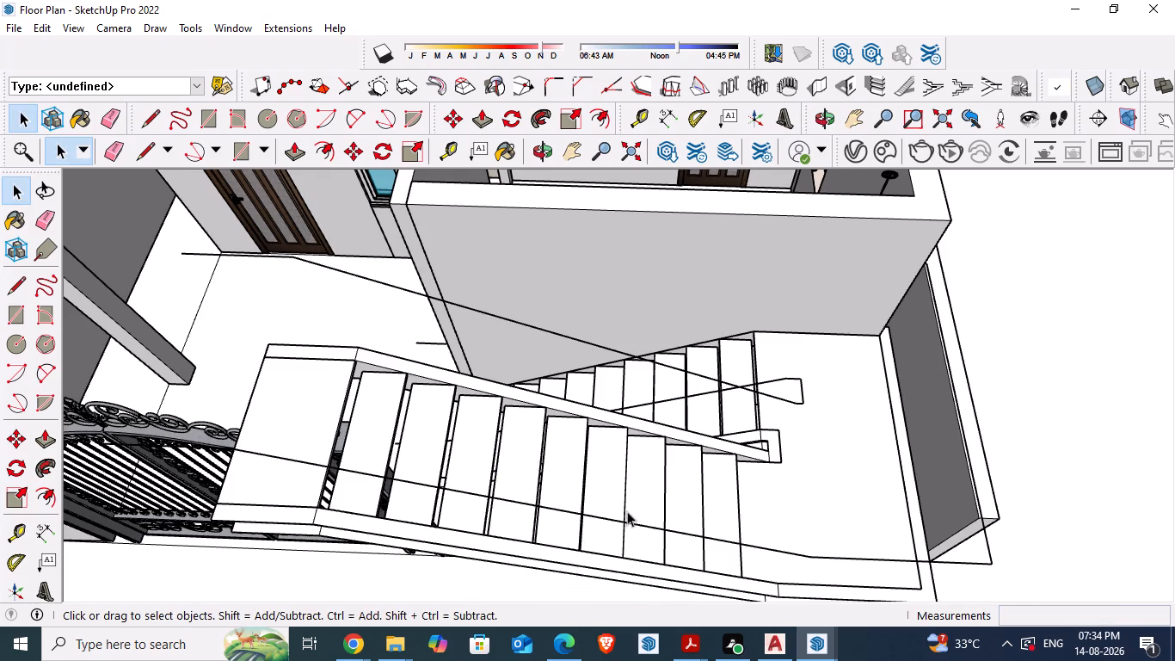
scroll(627, 511, "down", 1)
scroll(606, 411, "down", 3)
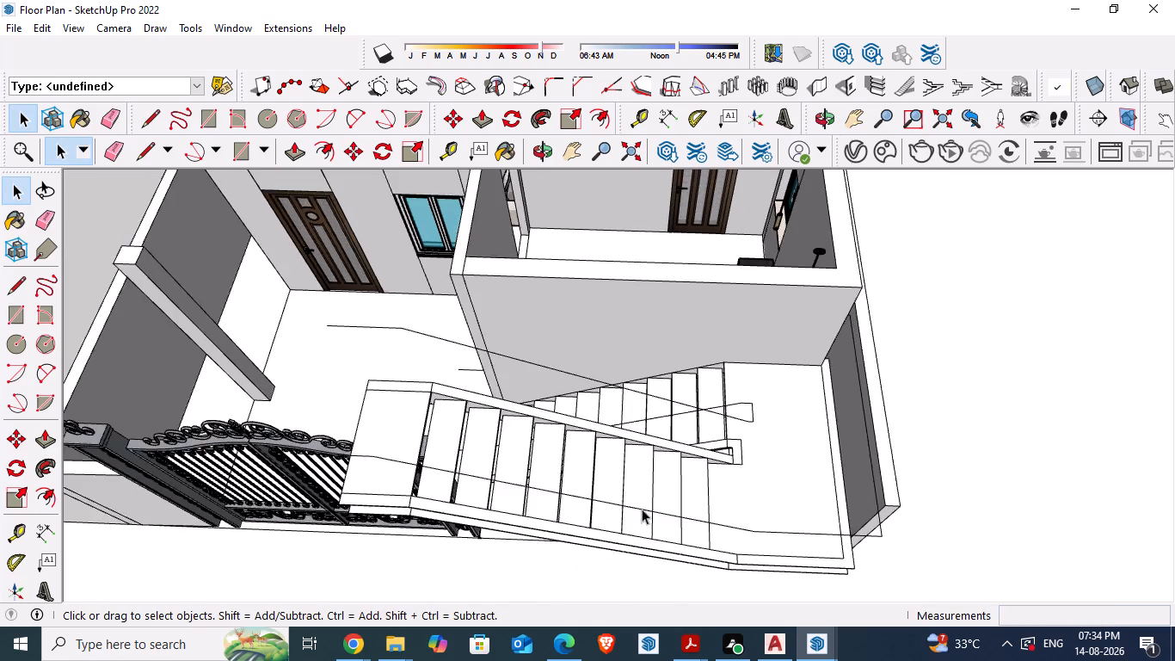
middle_click_drag(642, 506, 632, 361)
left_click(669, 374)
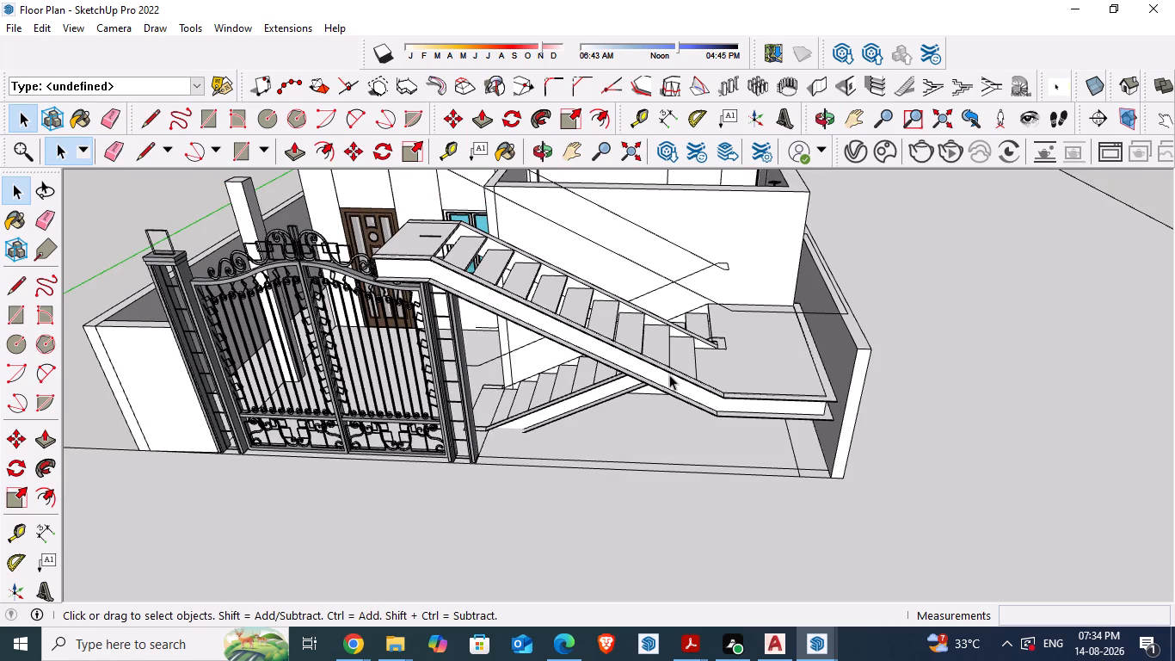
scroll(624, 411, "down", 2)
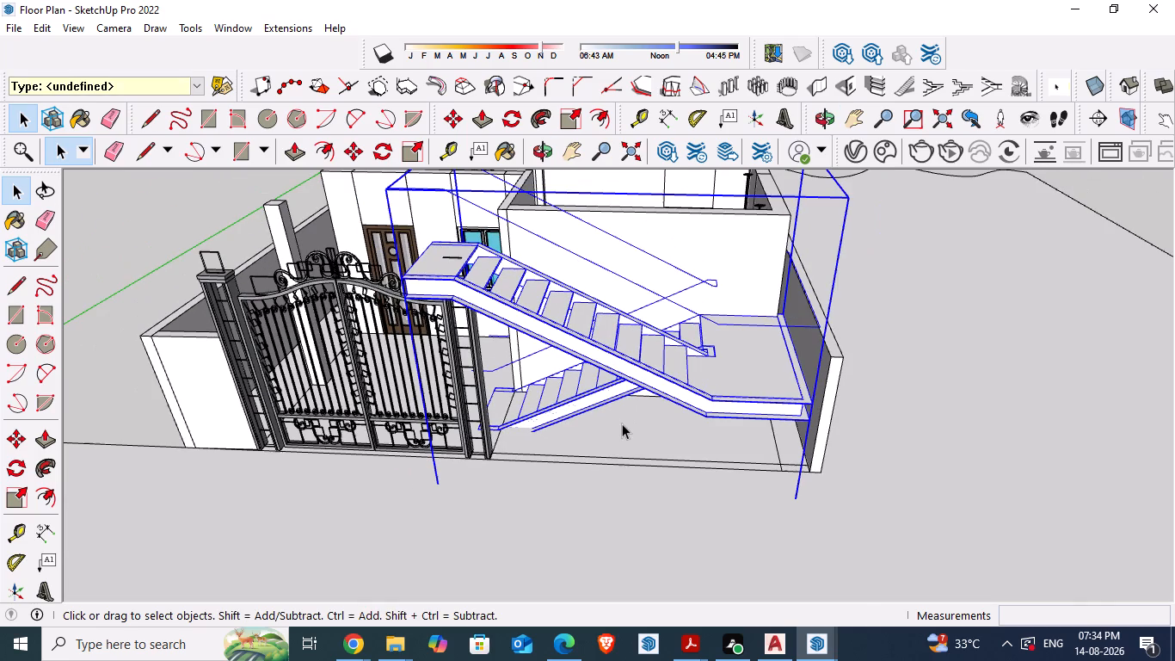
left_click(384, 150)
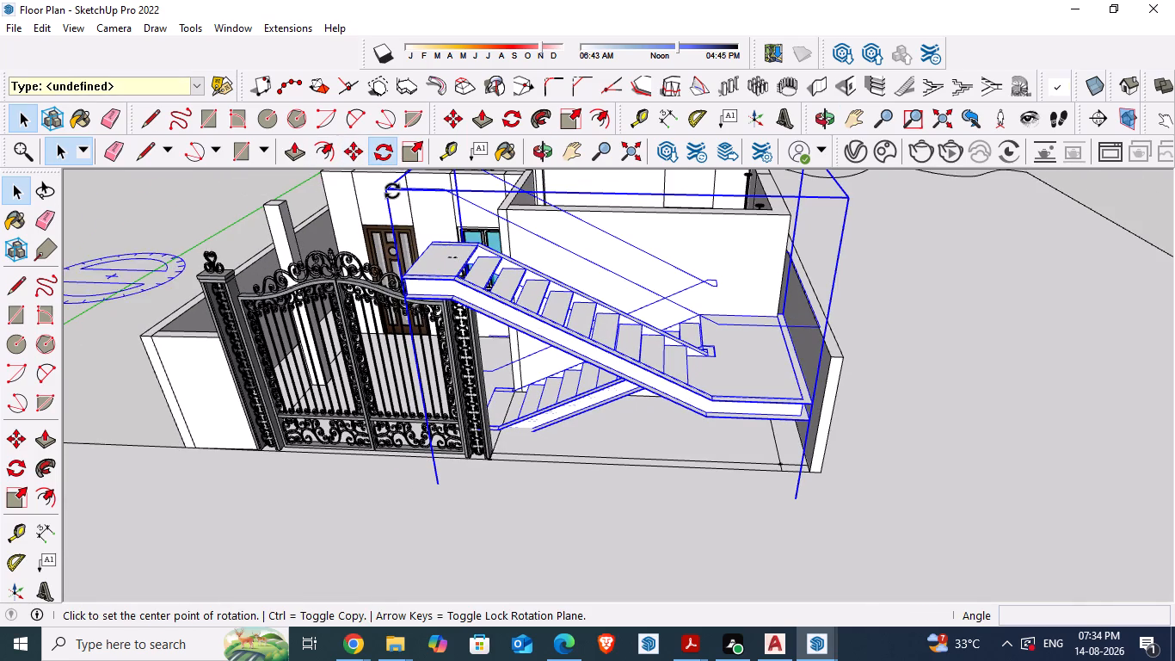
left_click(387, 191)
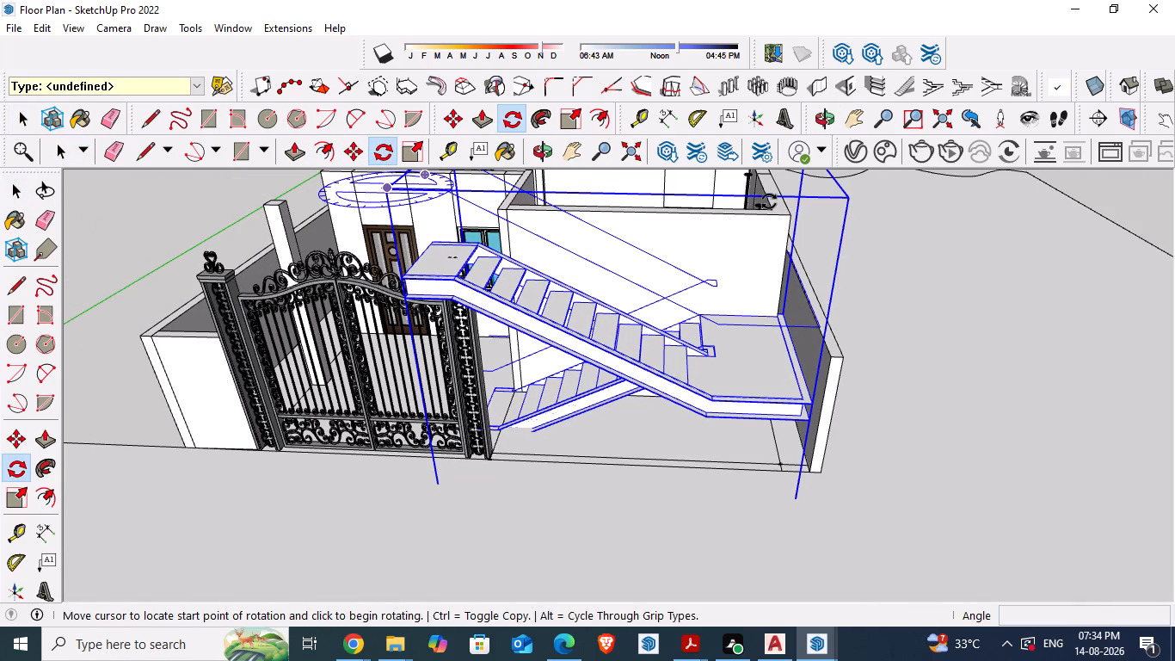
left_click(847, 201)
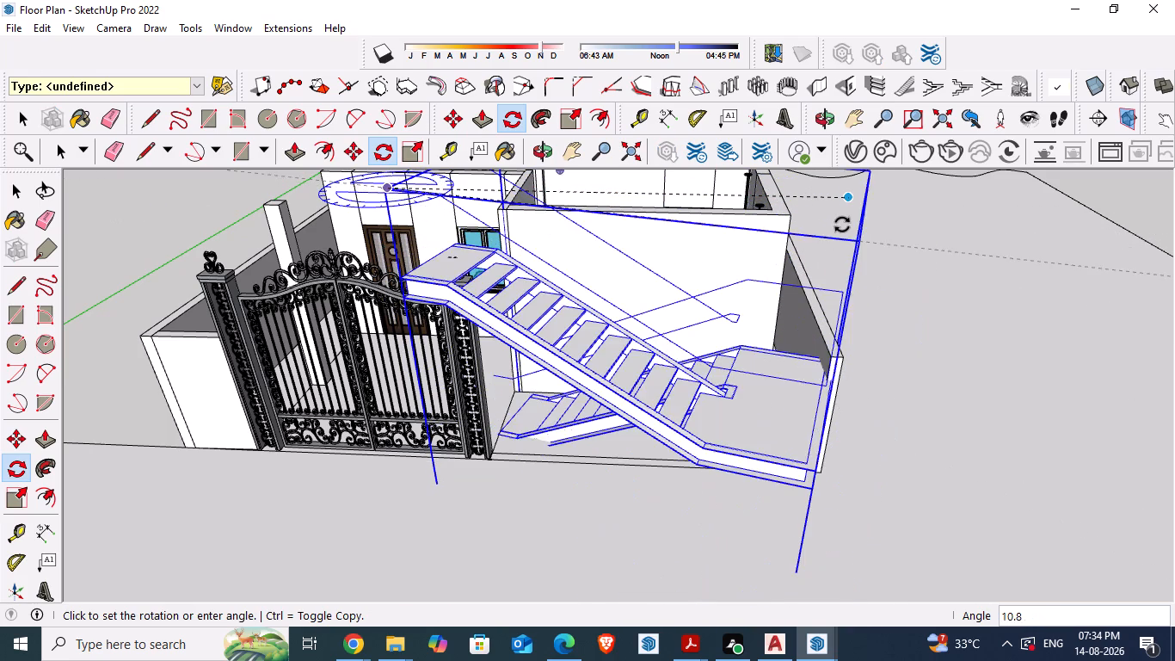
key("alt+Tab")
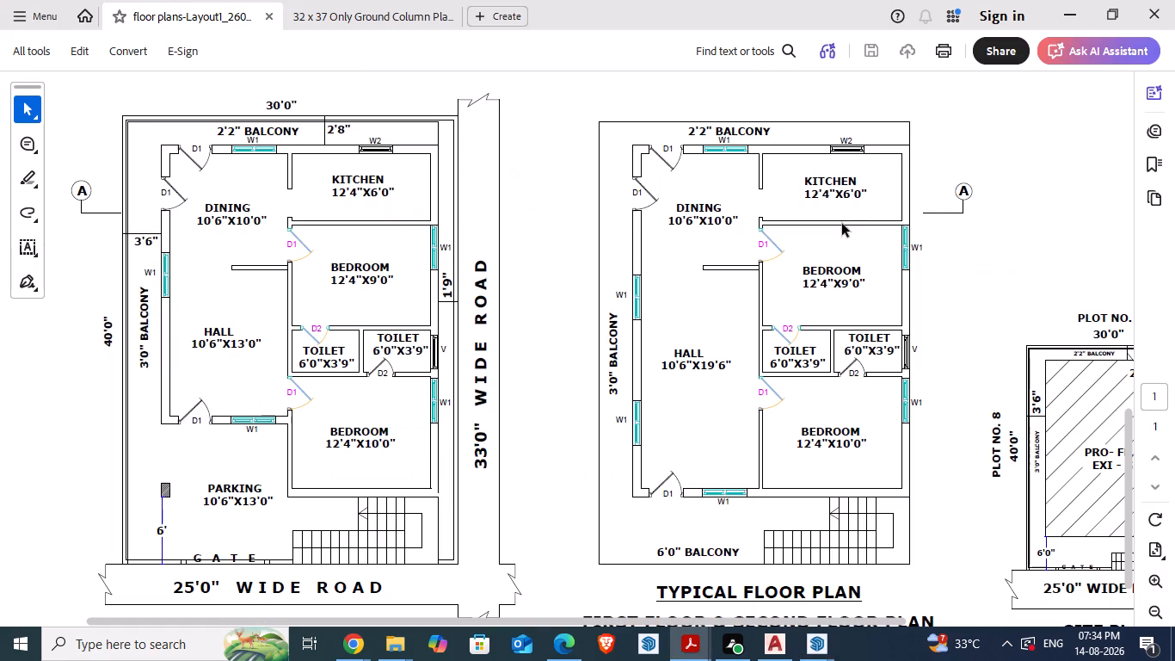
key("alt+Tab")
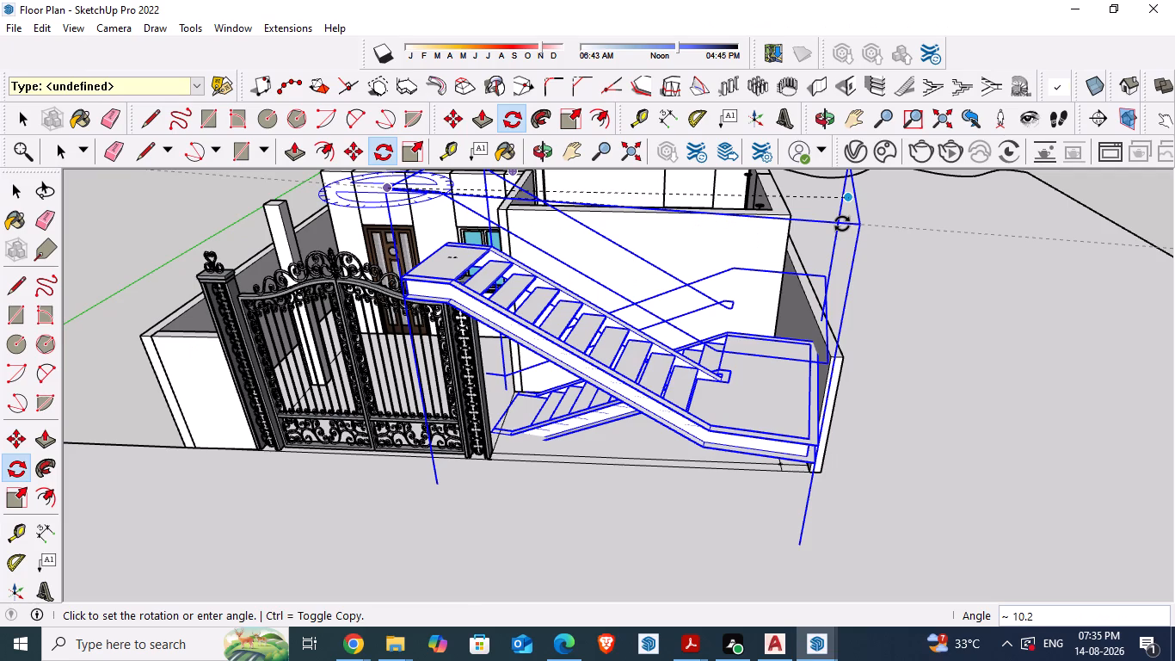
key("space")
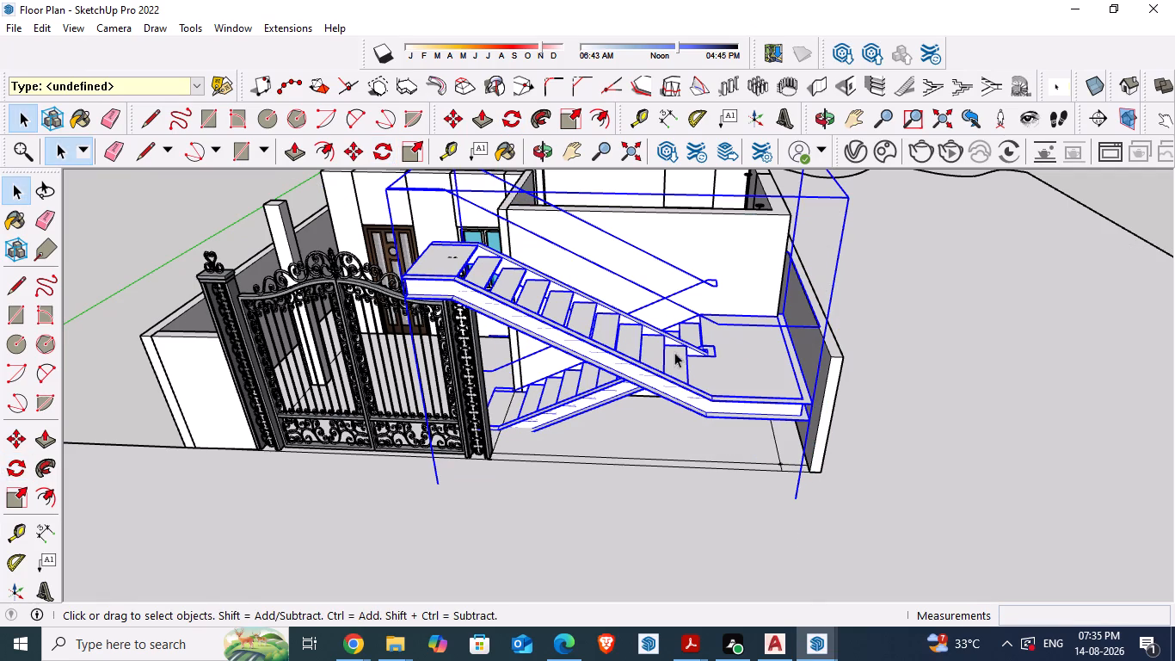
Move the new staircase out of the front yard to open space beyond the gate, clear of the house.
scroll(651, 409, "down", 2)
middle_click_drag(660, 456, 387, 428)
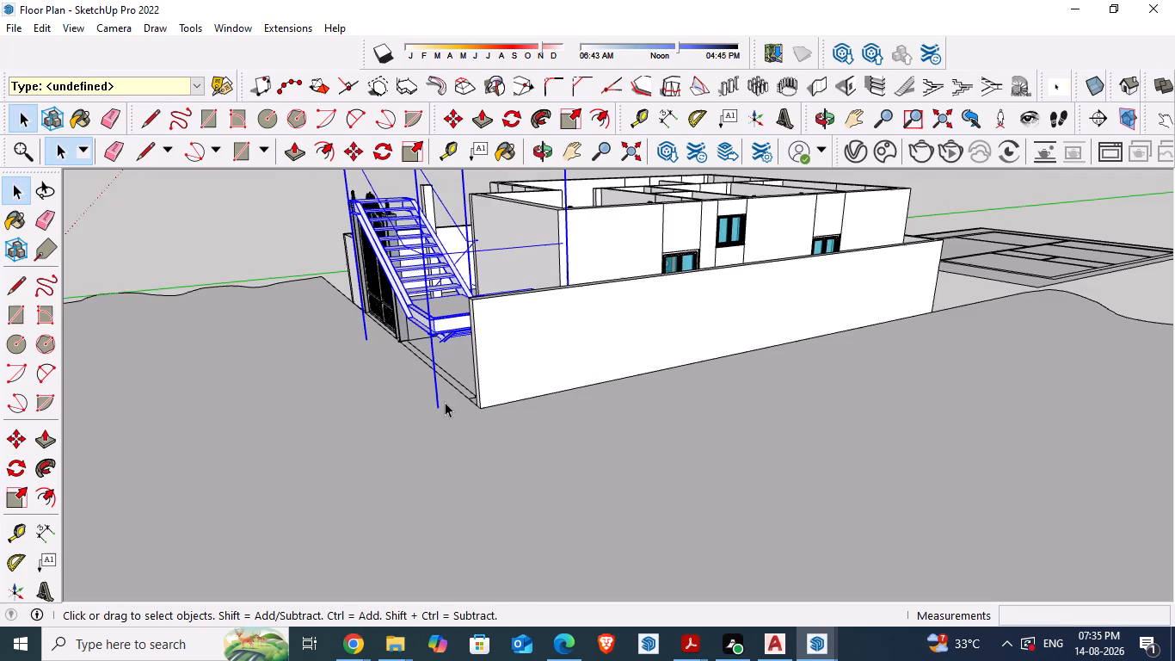
middle_click_drag(471, 398, 488, 465)
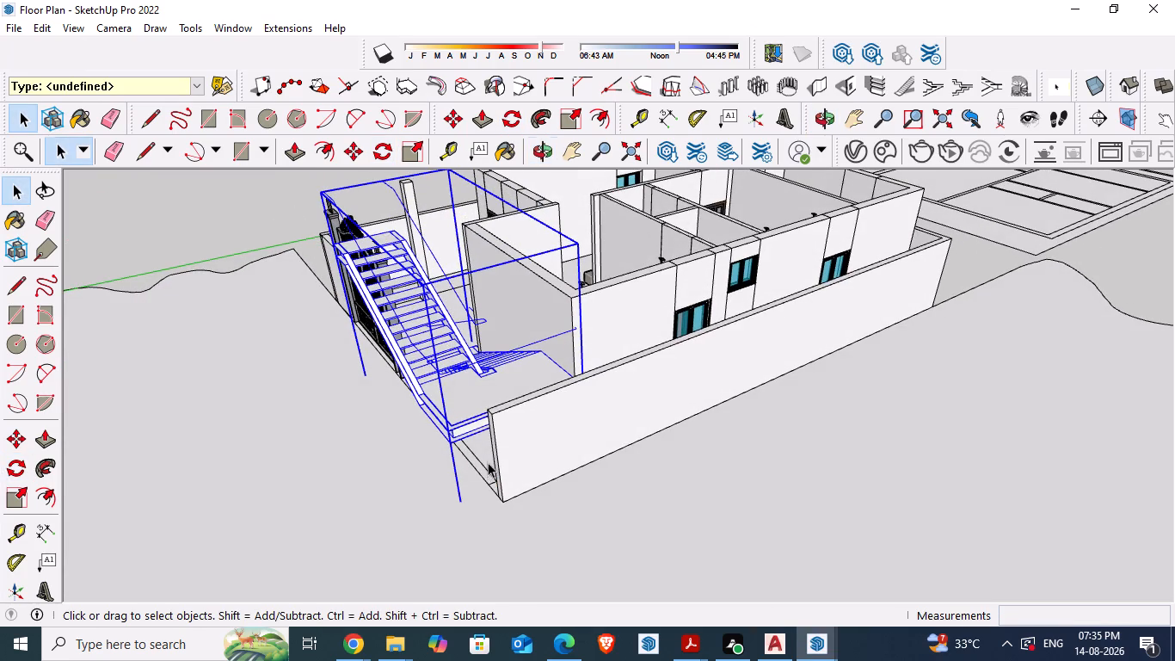
key("space")
left_click(458, 354)
left_click(413, 361)
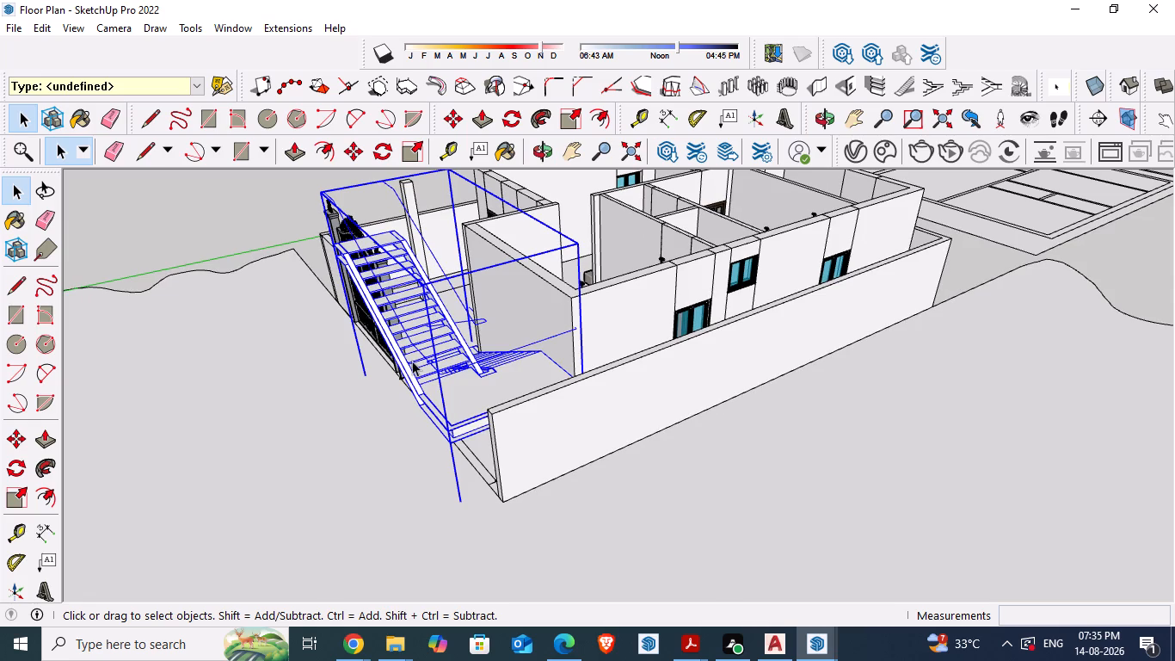
left_click(440, 343)
key("m")
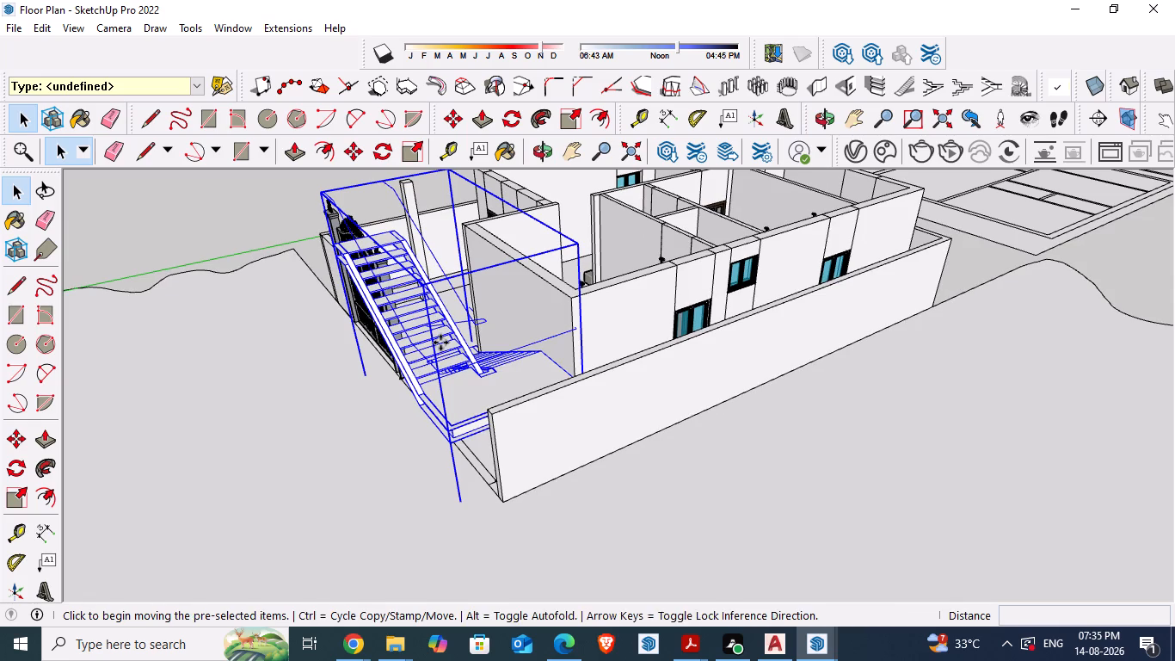
left_click_drag(436, 357, 212, 379)
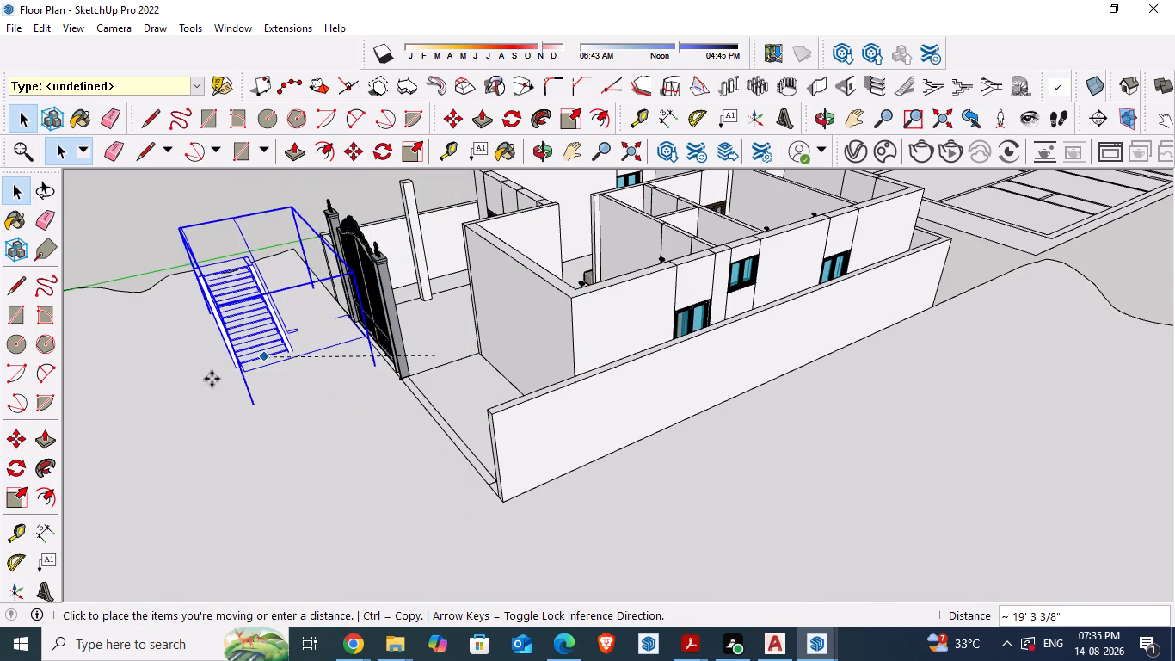
left_click_drag(212, 379, 205, 448)
scroll(231, 476, "down", 3)
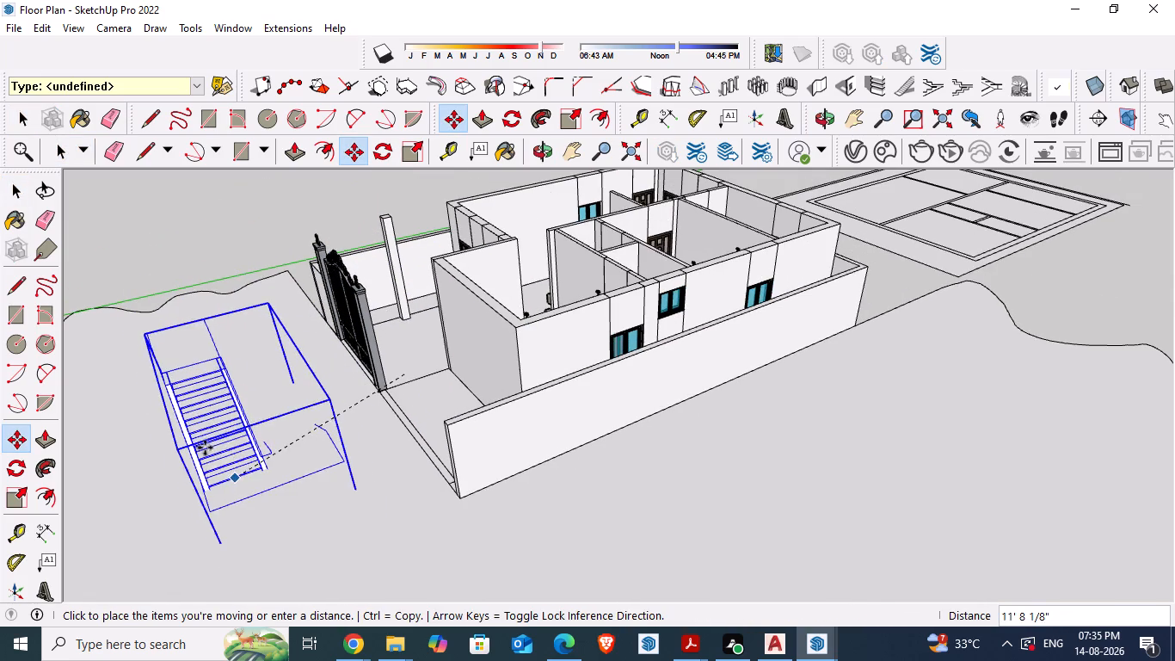
left_click_drag(205, 448, 188, 279)
left_click(188, 279)
scroll(216, 435, "down", 2)
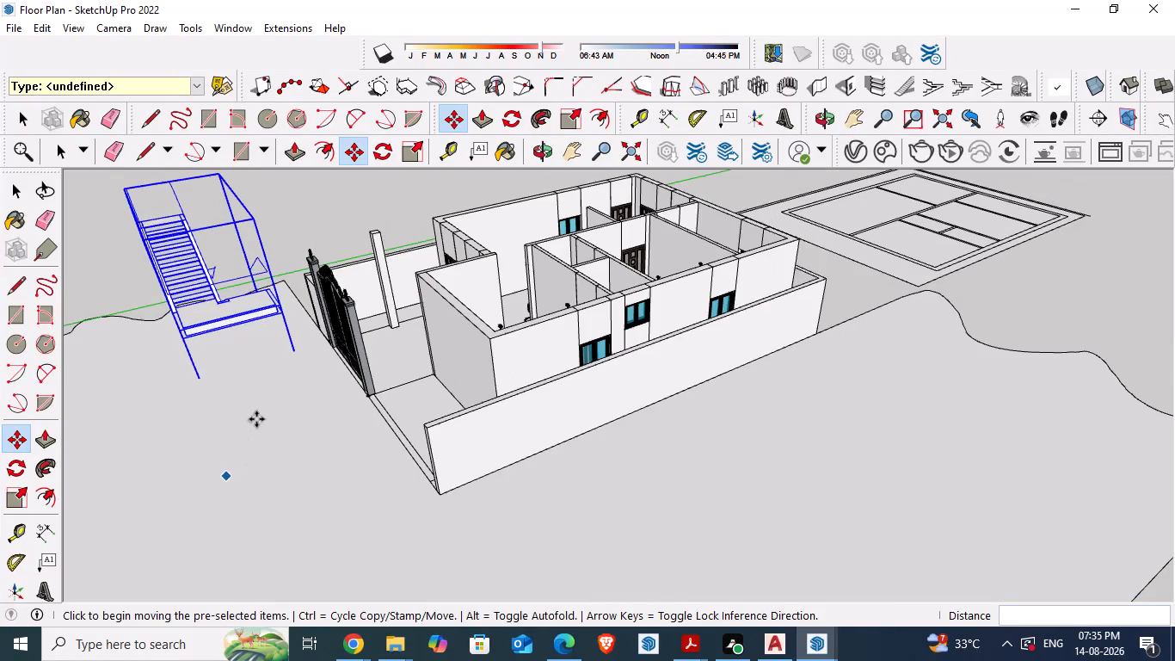
left_click(193, 275)
middle_click_drag(187, 327, 257, 305)
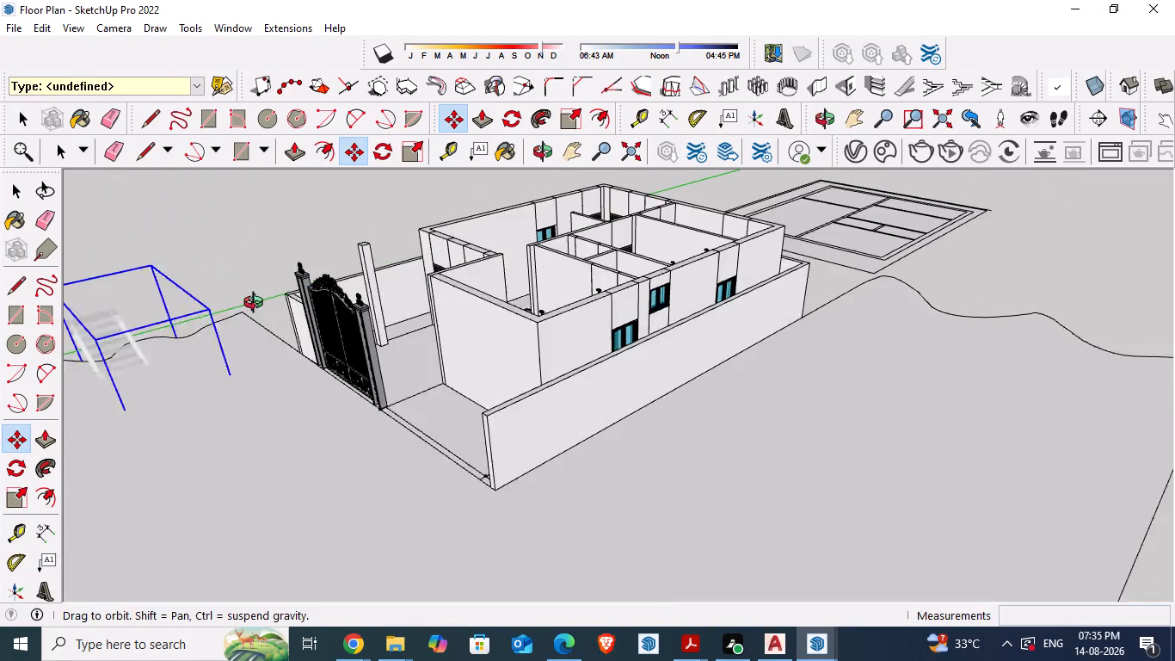
middle_click_drag(257, 305, 259, 304)
left_click(142, 218)
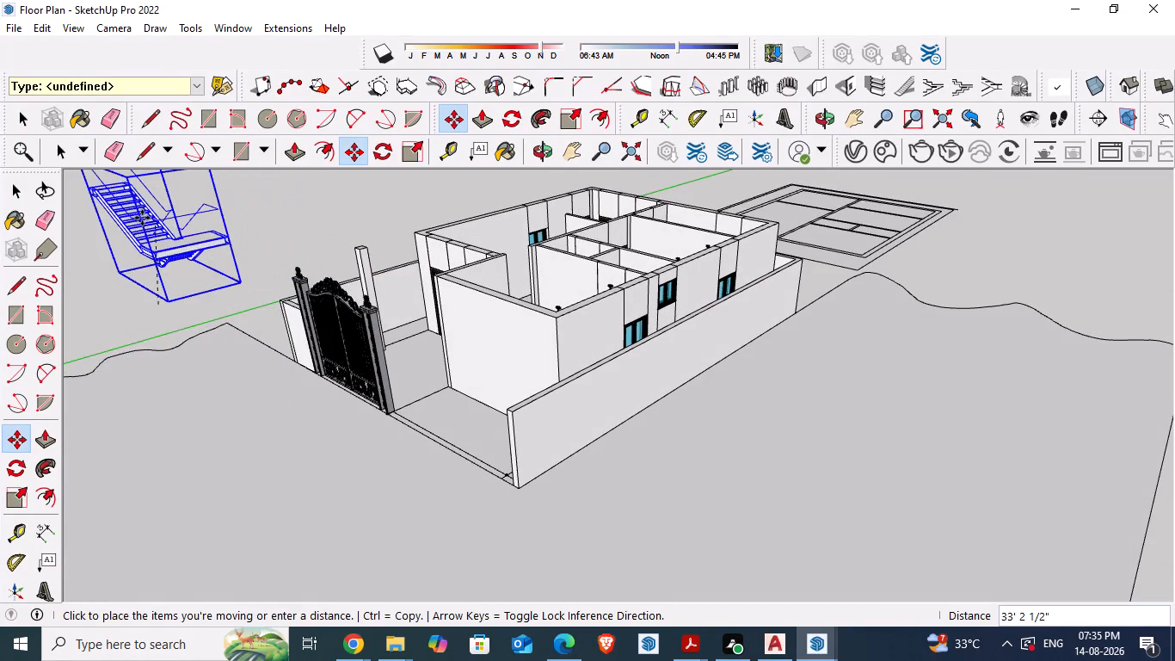
double_click(159, 222)
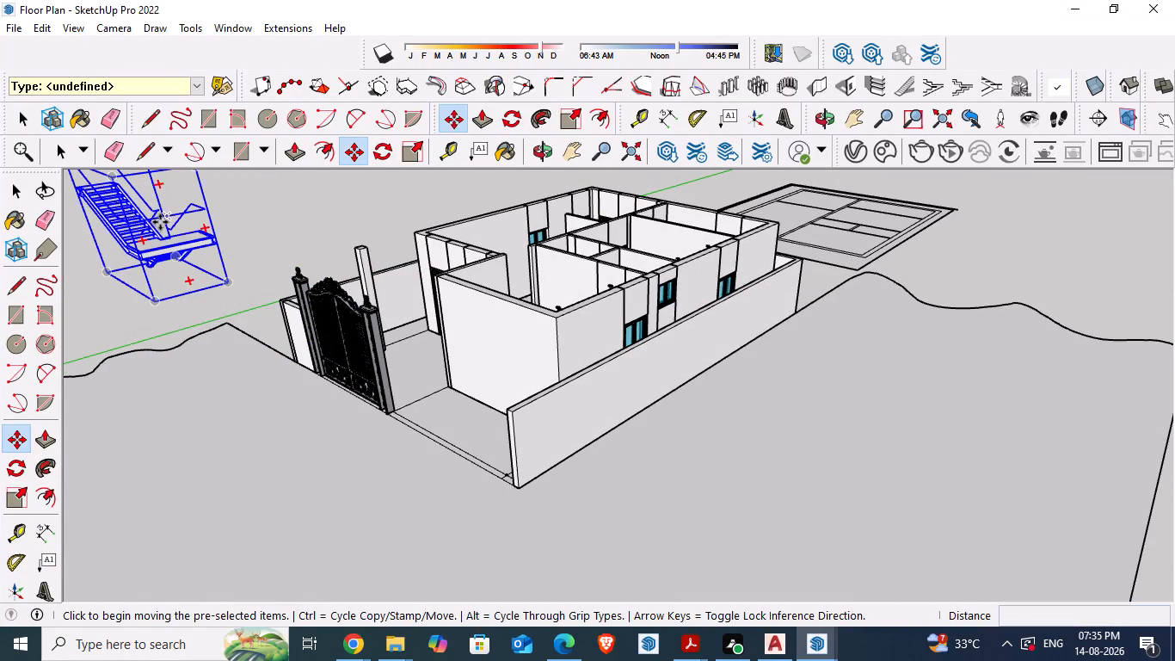
key("space")
Mirror the staircase by scaling it with a negative factor along the red axis.
middle_click_drag(186, 305, 309, 314)
scroll(378, 310, "down", 13)
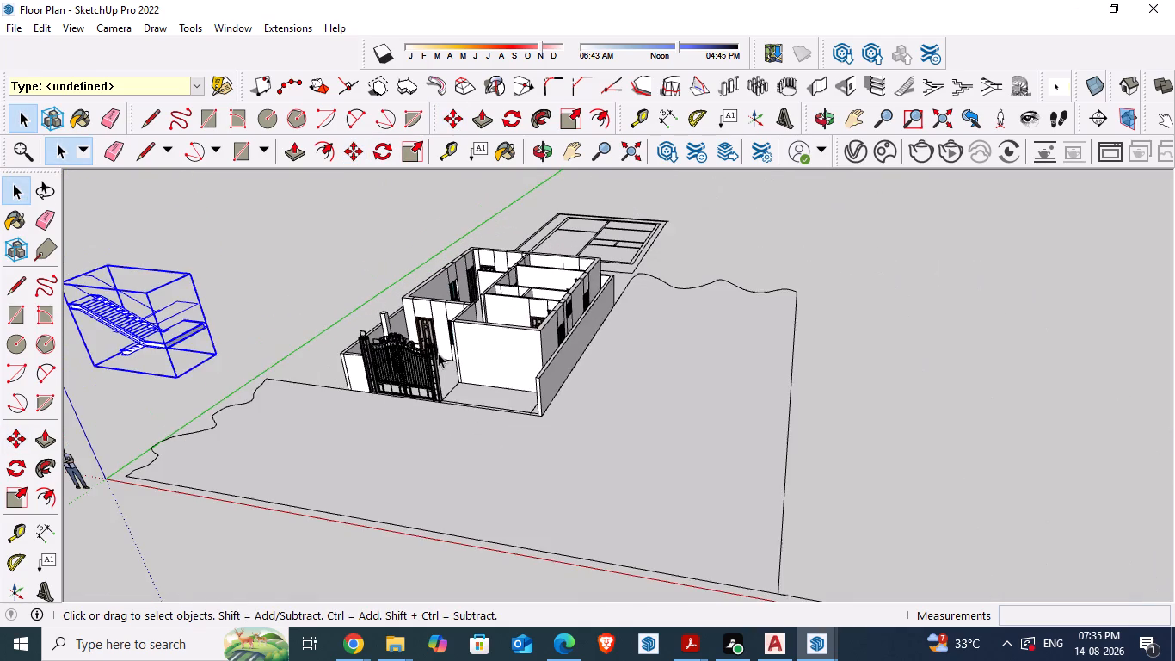
scroll(438, 353, "down", 2)
scroll(151, 363, "up", 7)
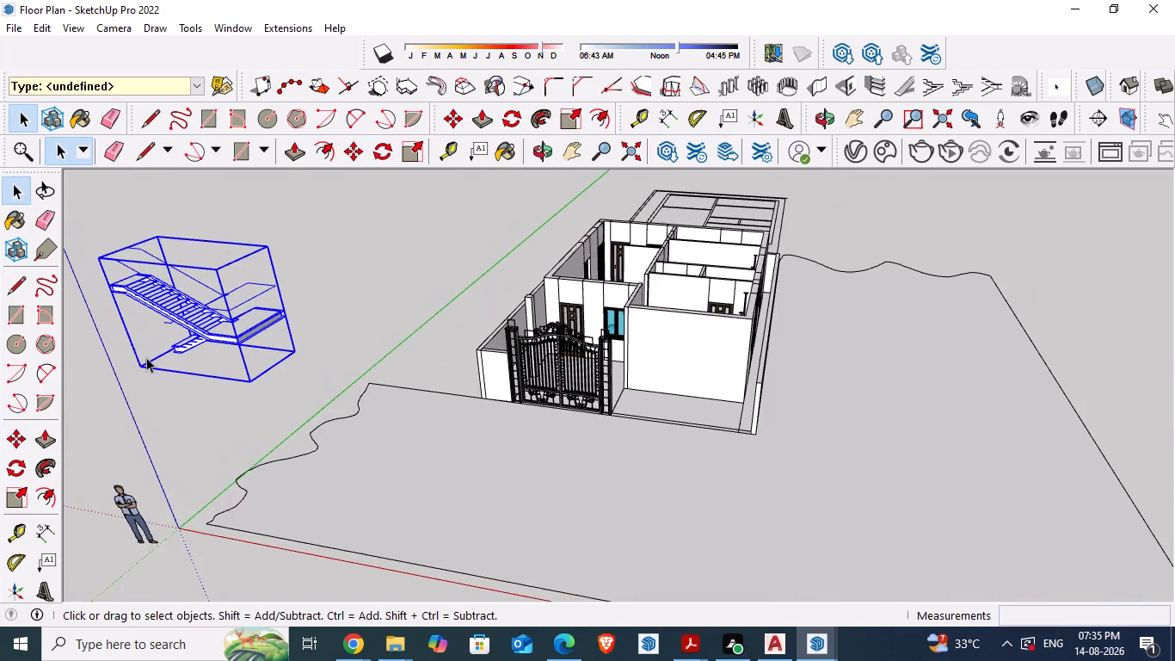
middle_click_drag(146, 357, 172, 303)
left_click(182, 311)
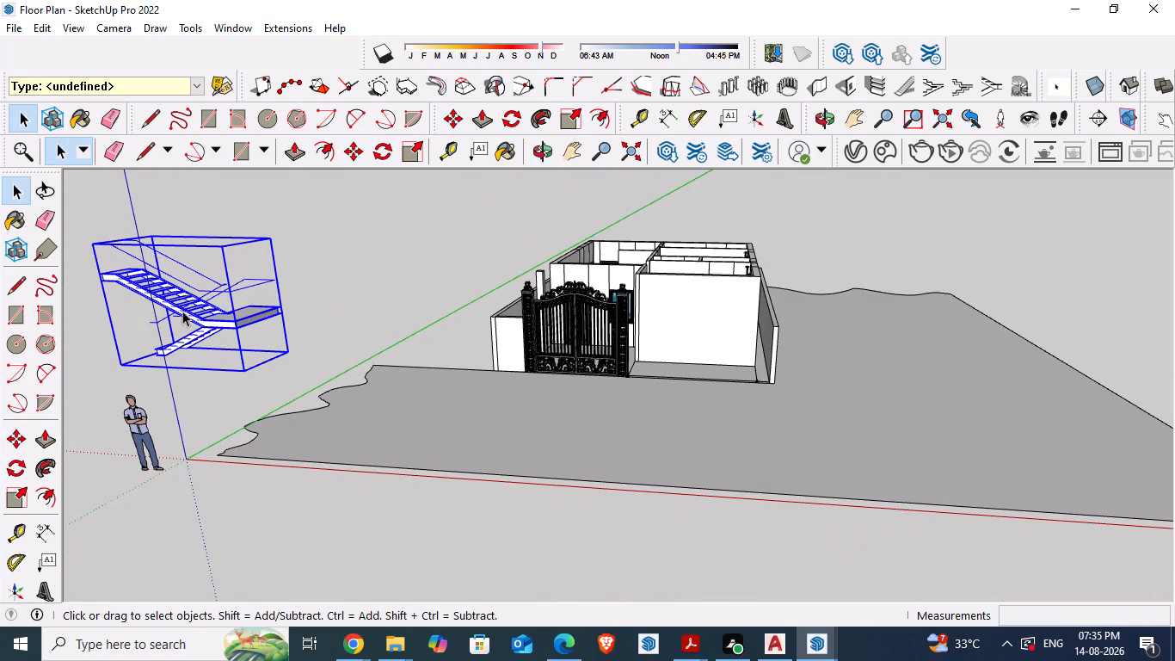
key("s")
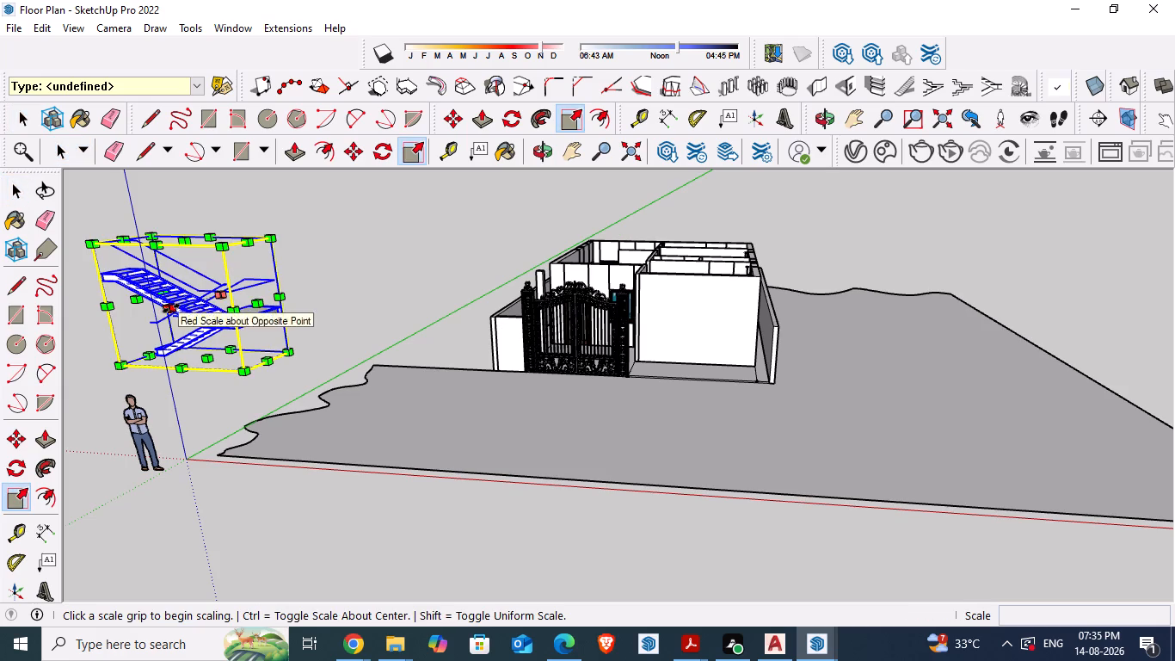
left_click_drag(171, 308, 311, 261)
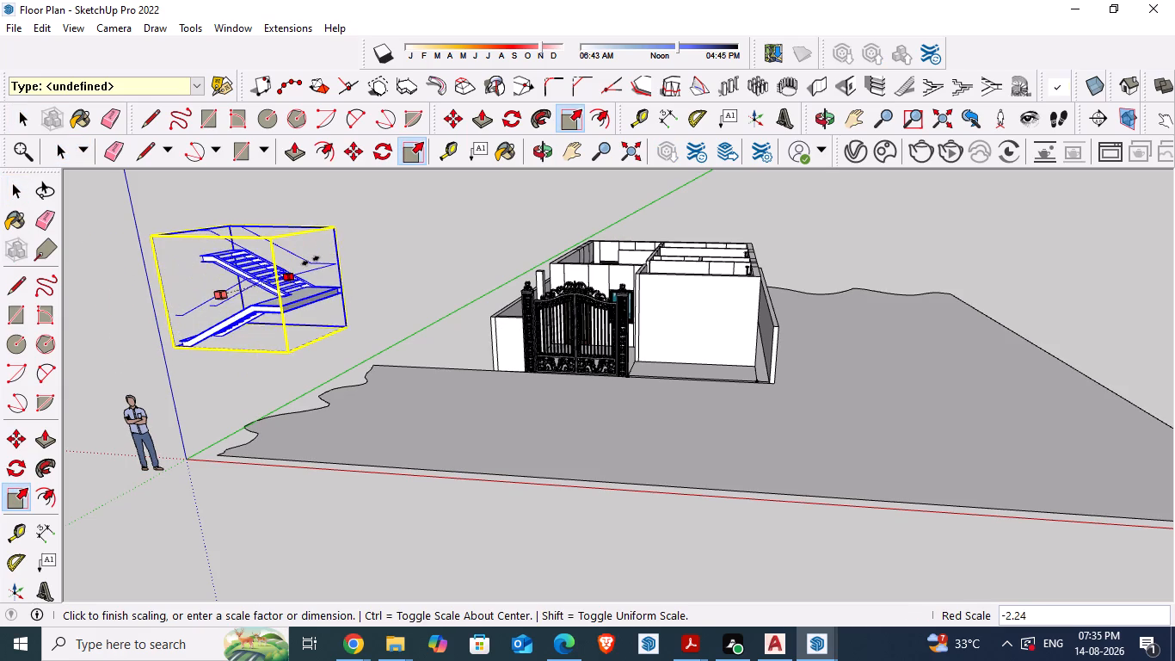
left_click_drag(311, 261, 295, 266)
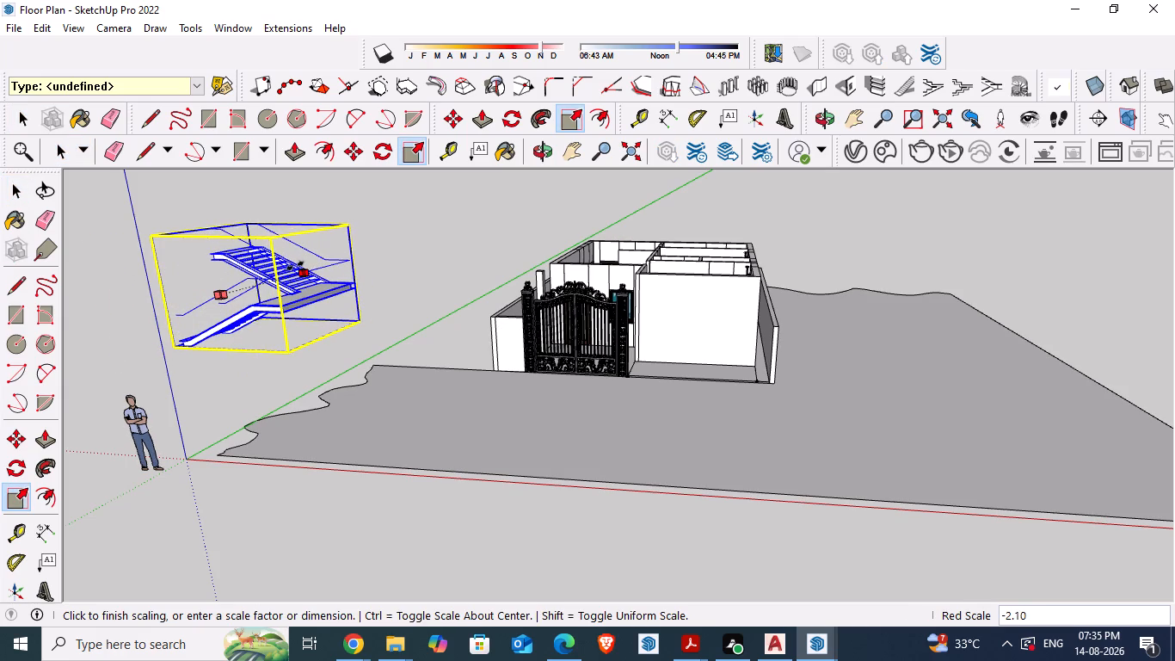
left_click_drag(295, 266, 273, 275)
left_click(273, 275)
key("space")
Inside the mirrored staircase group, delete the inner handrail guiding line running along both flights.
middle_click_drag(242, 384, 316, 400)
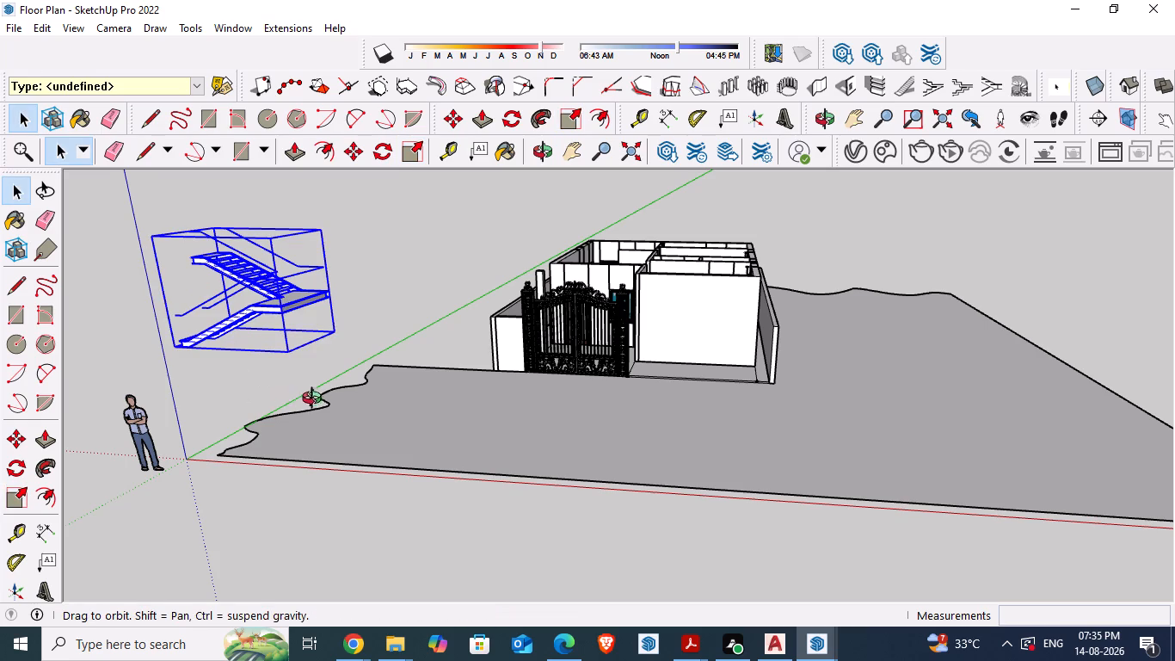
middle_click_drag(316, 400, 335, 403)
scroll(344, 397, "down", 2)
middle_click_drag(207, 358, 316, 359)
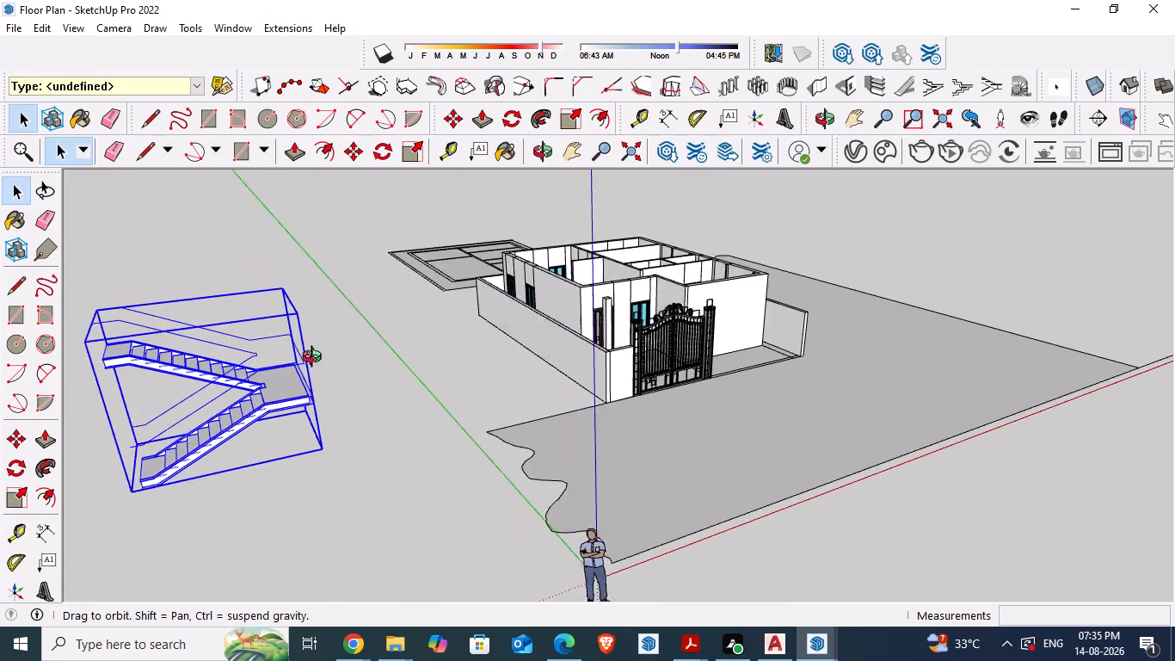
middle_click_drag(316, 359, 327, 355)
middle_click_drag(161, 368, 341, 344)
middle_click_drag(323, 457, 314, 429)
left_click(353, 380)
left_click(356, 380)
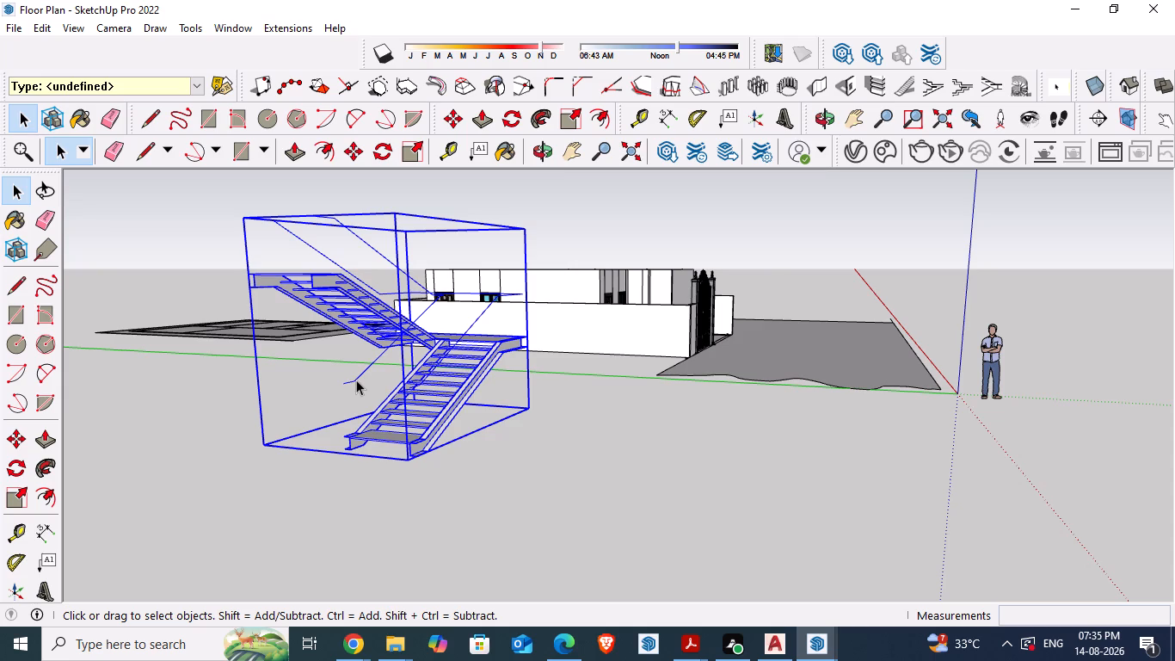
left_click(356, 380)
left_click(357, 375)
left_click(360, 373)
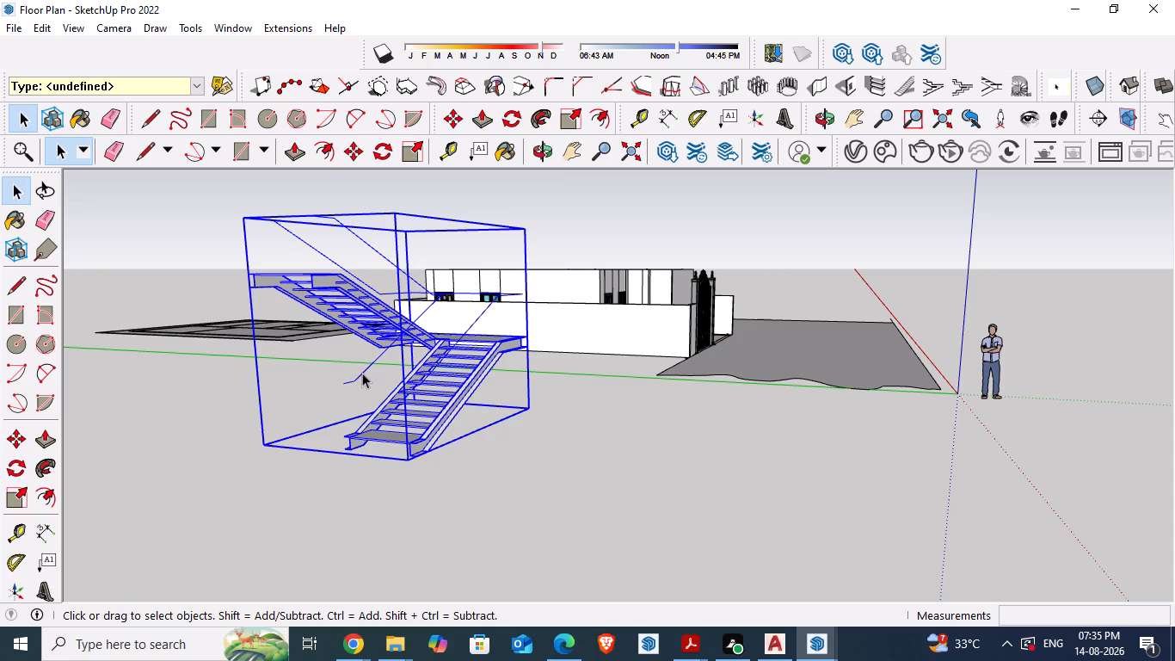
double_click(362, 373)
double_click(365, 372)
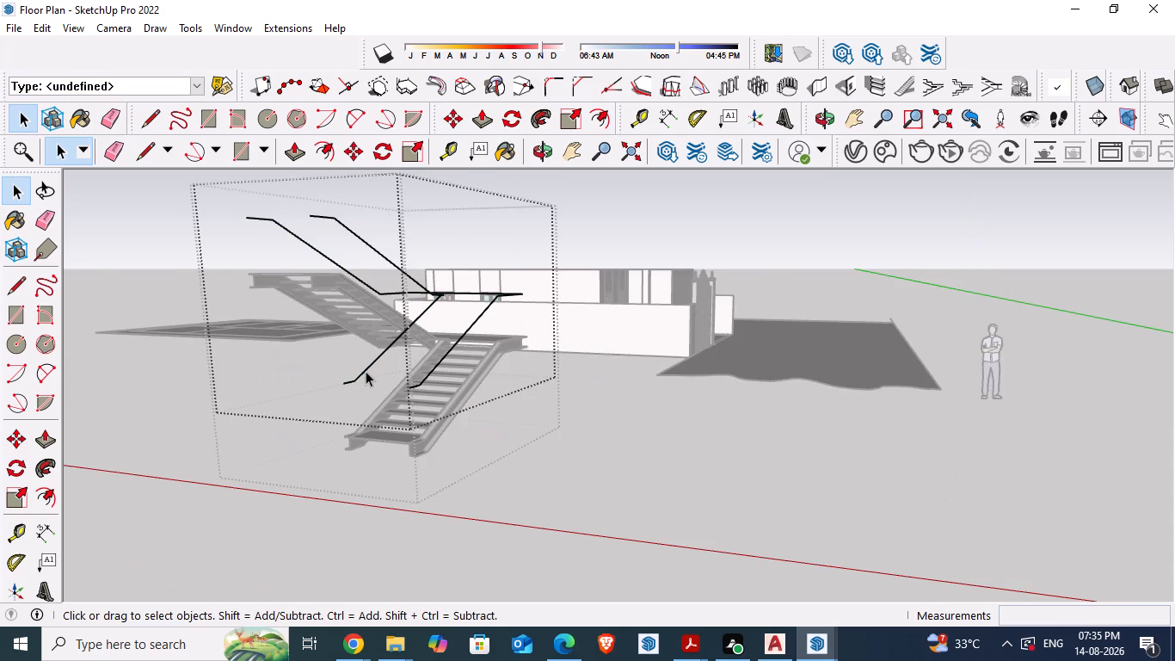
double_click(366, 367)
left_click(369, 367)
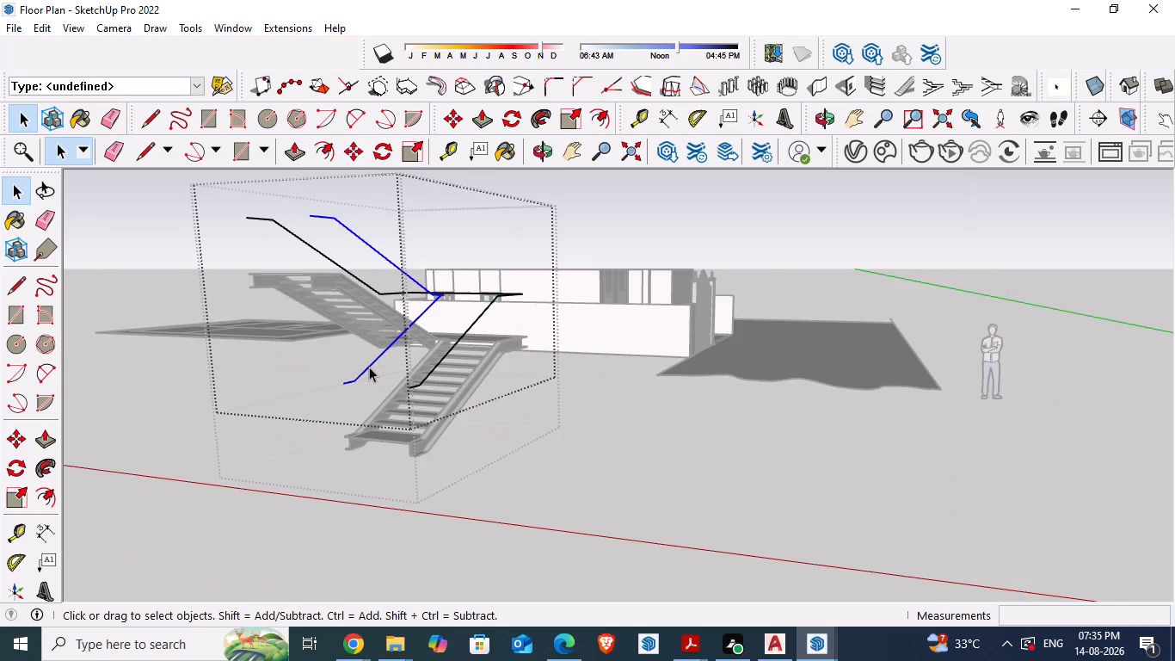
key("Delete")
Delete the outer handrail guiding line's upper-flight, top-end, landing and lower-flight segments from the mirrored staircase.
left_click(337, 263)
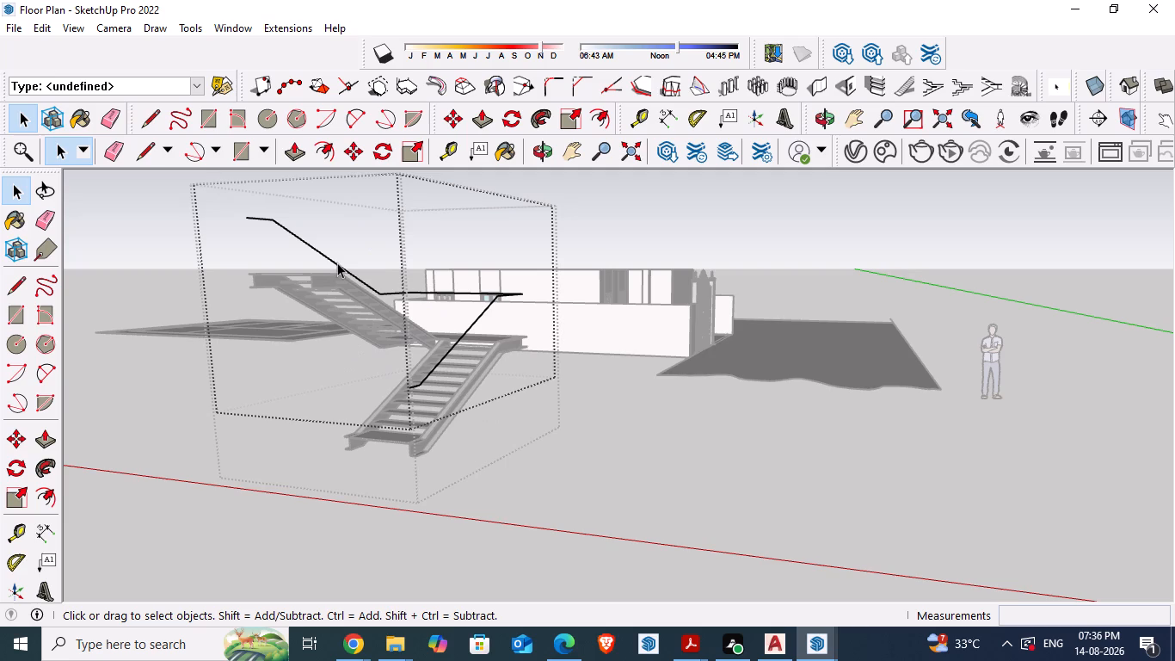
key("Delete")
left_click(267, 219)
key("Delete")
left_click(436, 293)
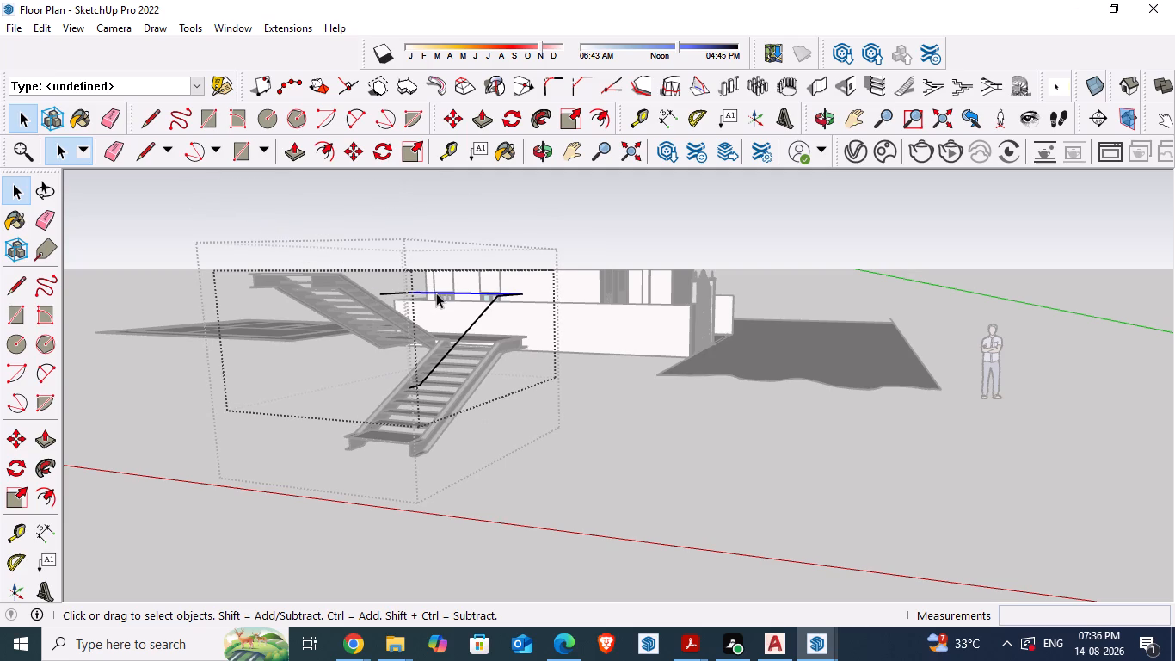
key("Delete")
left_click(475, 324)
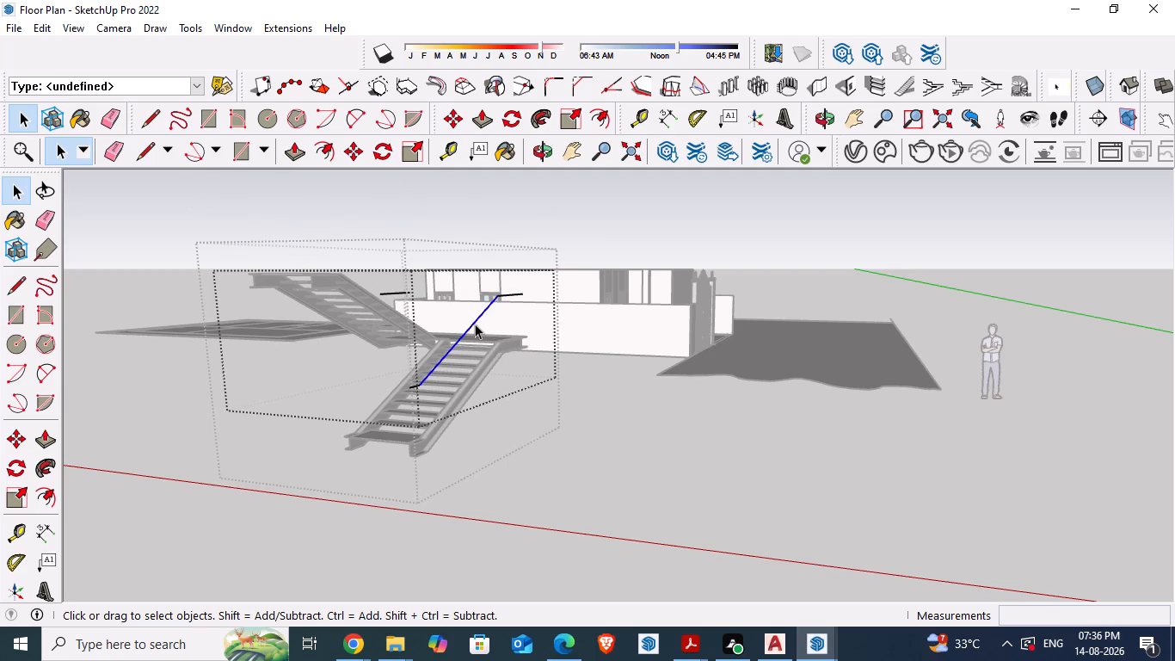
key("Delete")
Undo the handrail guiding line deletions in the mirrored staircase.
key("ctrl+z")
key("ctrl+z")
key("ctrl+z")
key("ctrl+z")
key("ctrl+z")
Undo the two-flight staircase's mirroring, moves and construction, back to the earlier staircase crossing the side boundary wall without guiding lines.
key("ctrl+z")
key("ctrl+z")
key("ctrl+z")
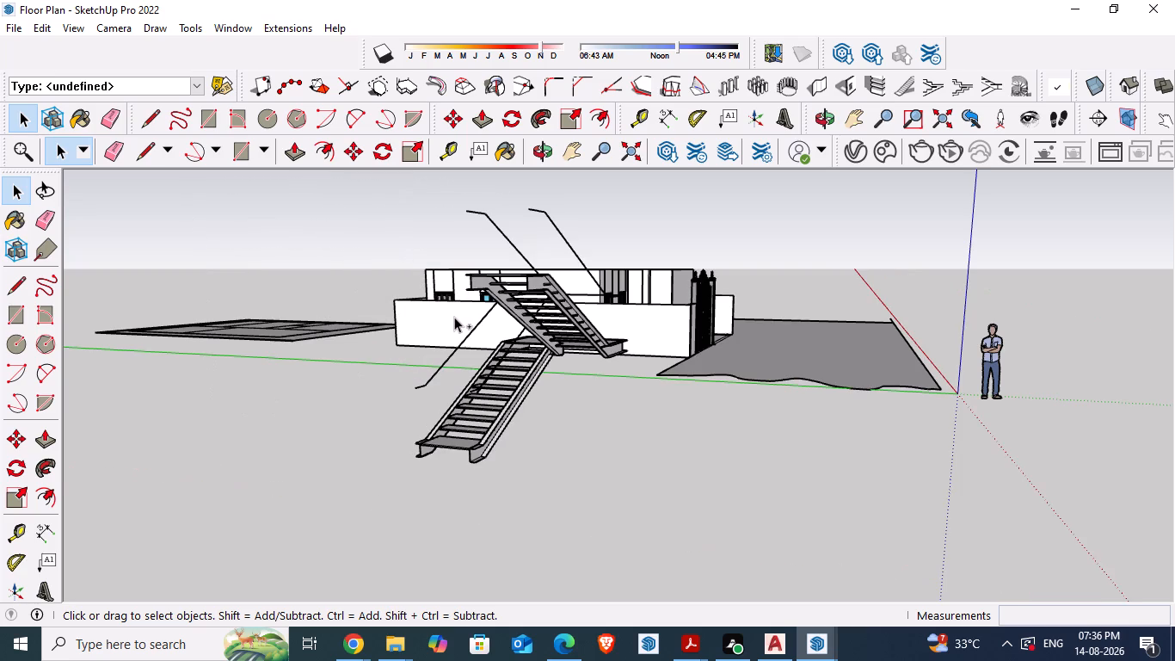
key("ctrl+z")
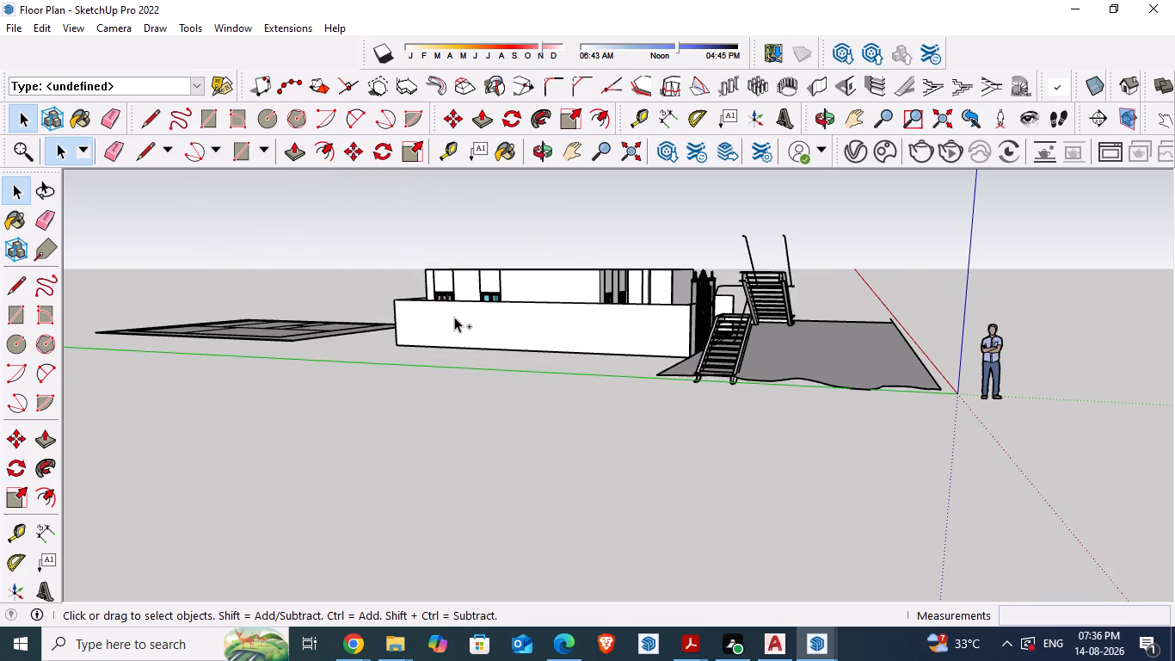
key("ctrl+z")
scroll(735, 417, "down", 1)
middle_click_drag(713, 401, 538, 401)
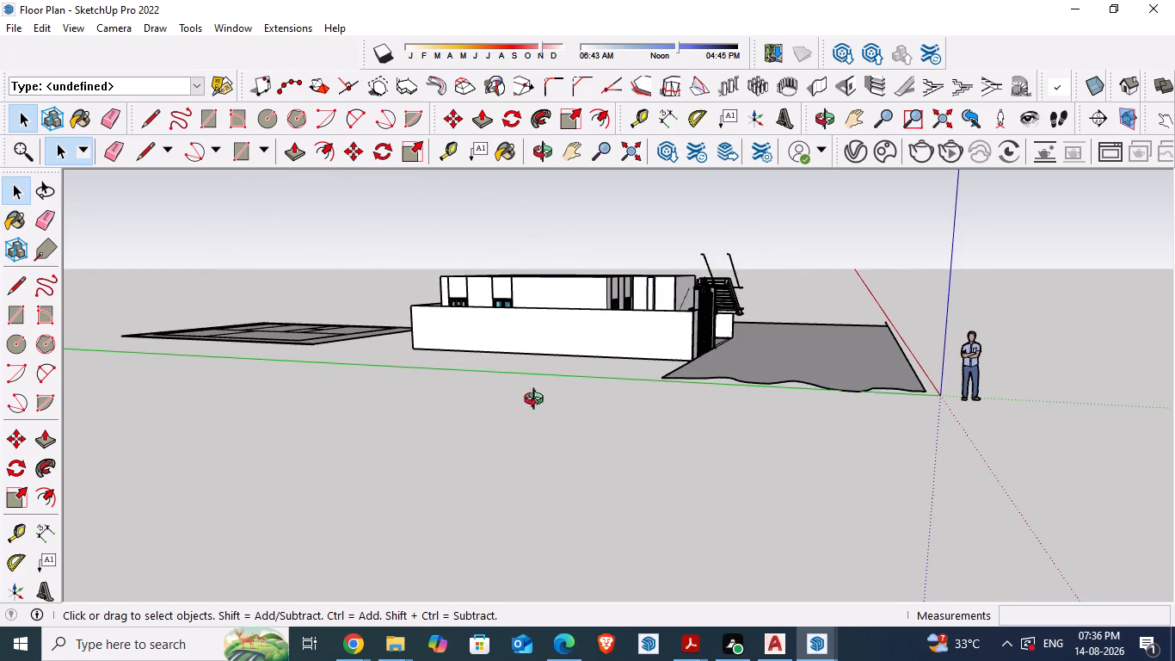
middle_click_drag(538, 401, 355, 394)
scroll(658, 287, "up", 2)
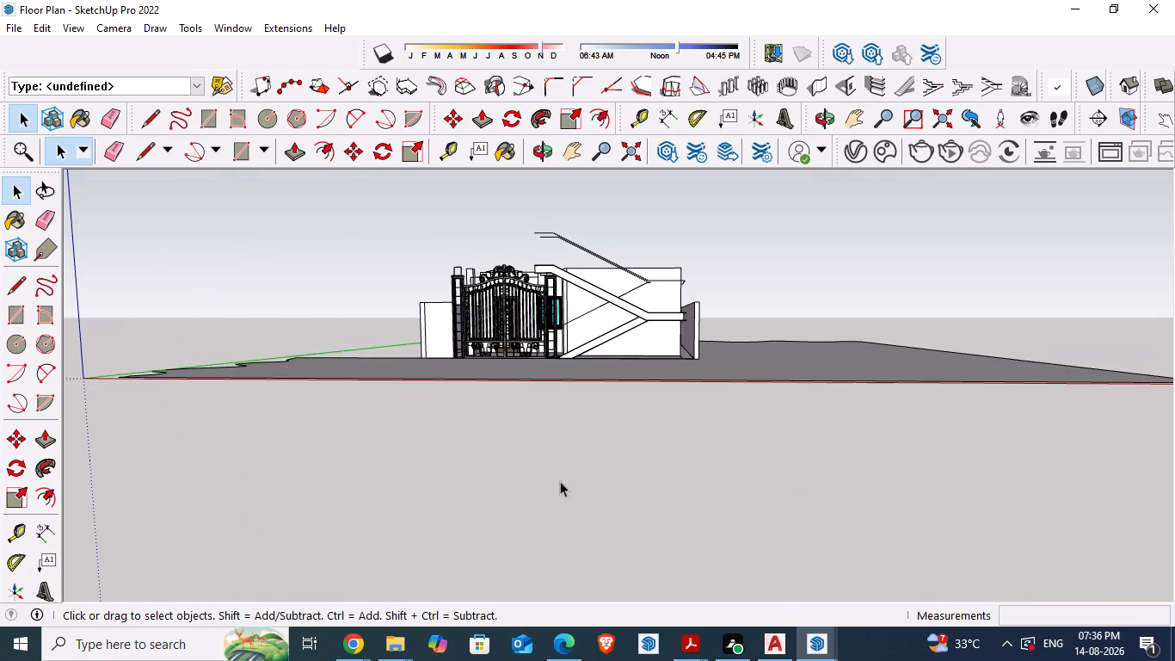
middle_click_drag(575, 336, 556, 404)
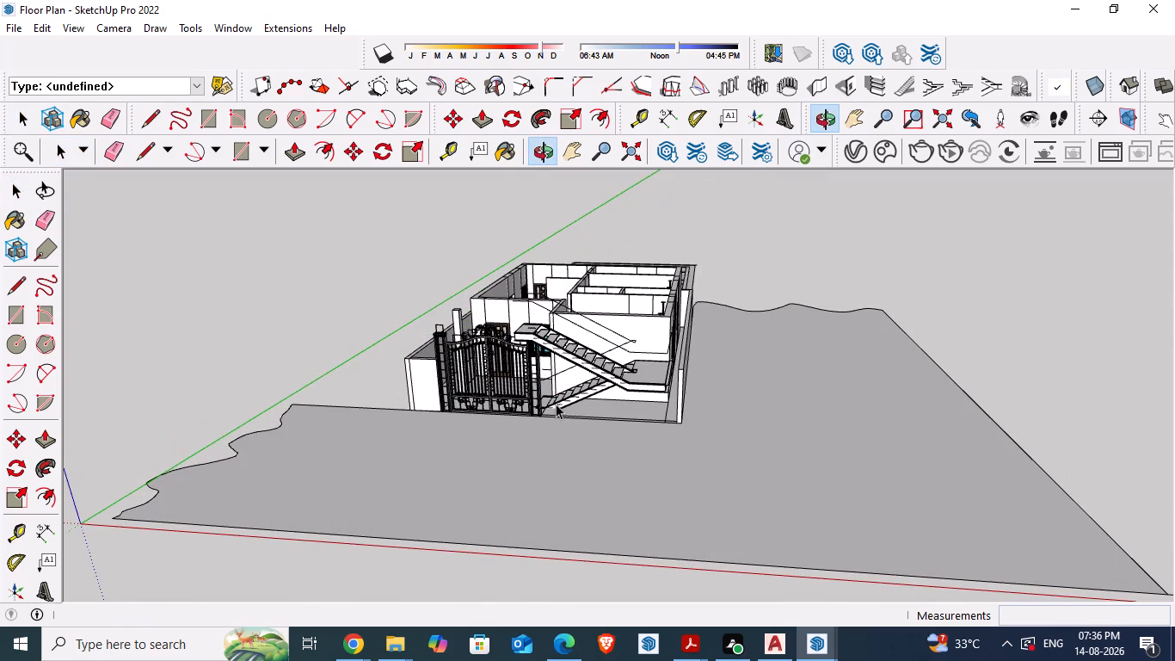
key("ctrl+z")
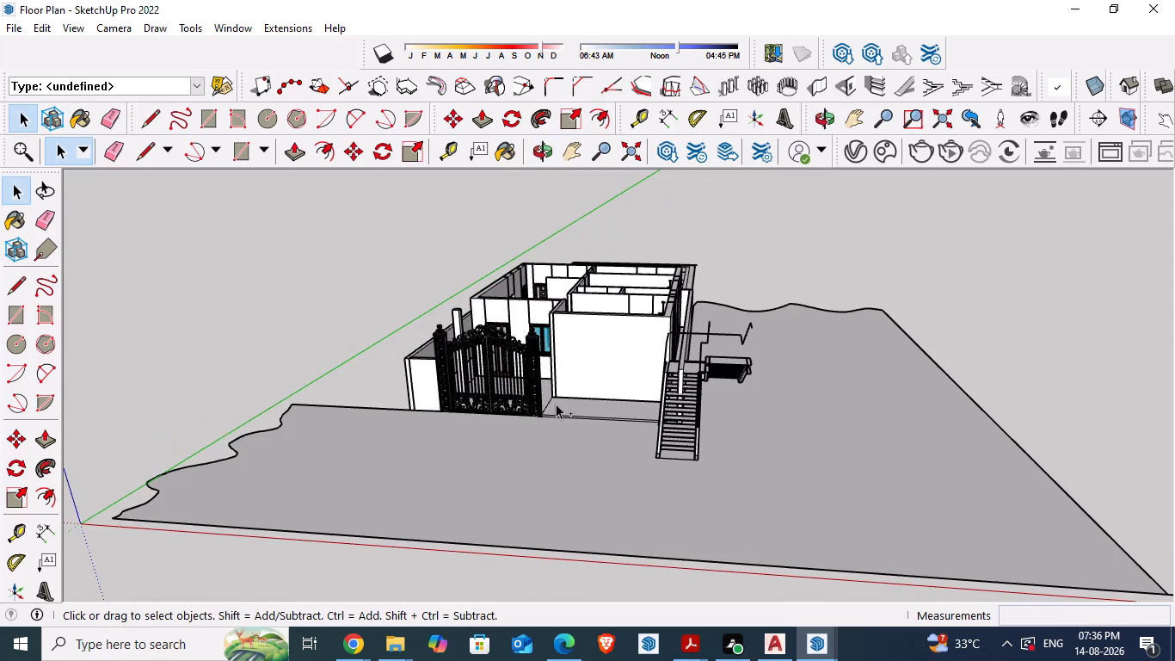
key("ctrl+z")
Move the staircase at the side boundary wall about 132' away to open space beyond the green axis, clear of the house.
scroll(715, 411, "up", 2)
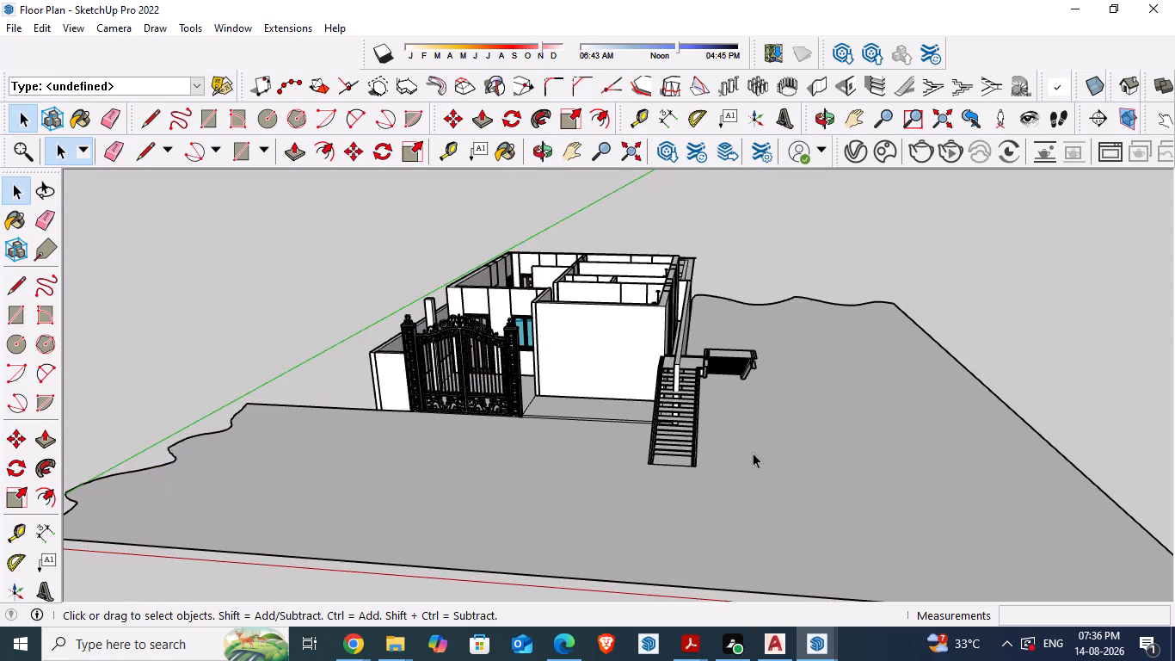
middle_click_drag(753, 453, 458, 466)
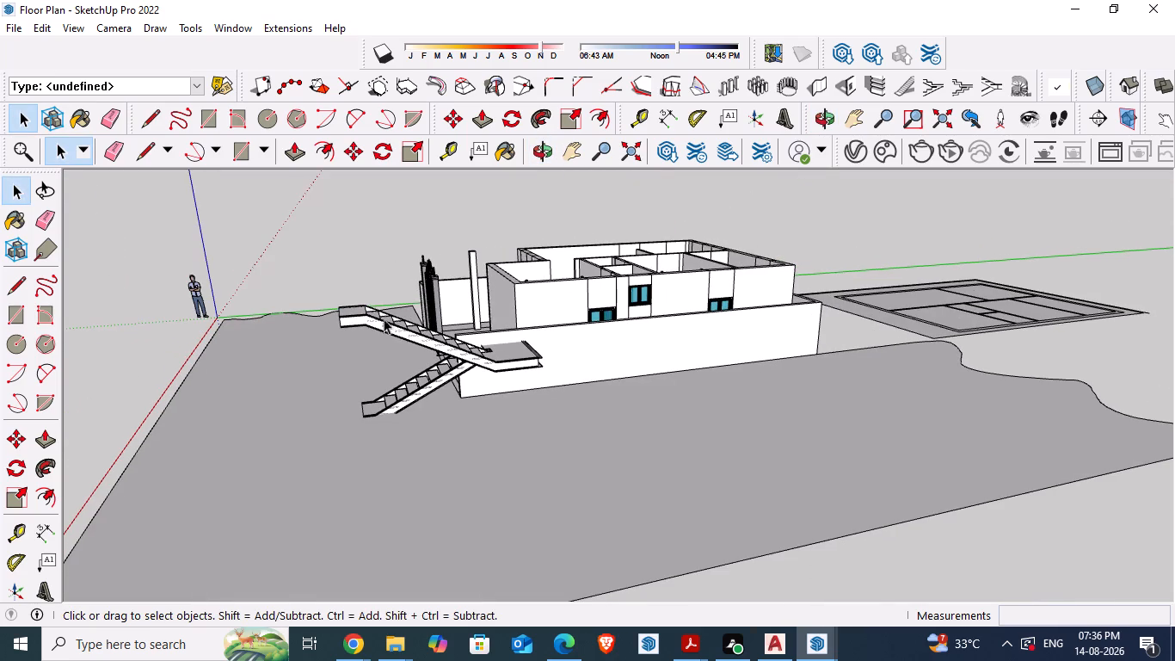
left_click(401, 330)
key("m")
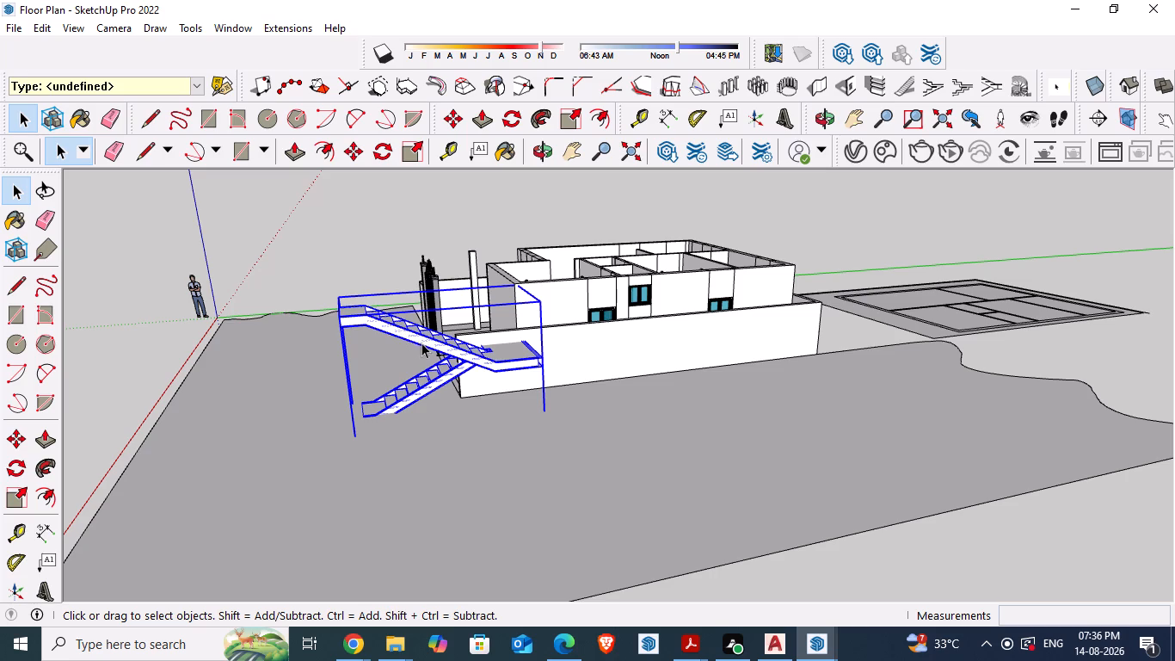
left_click_drag(350, 443, 316, 356)
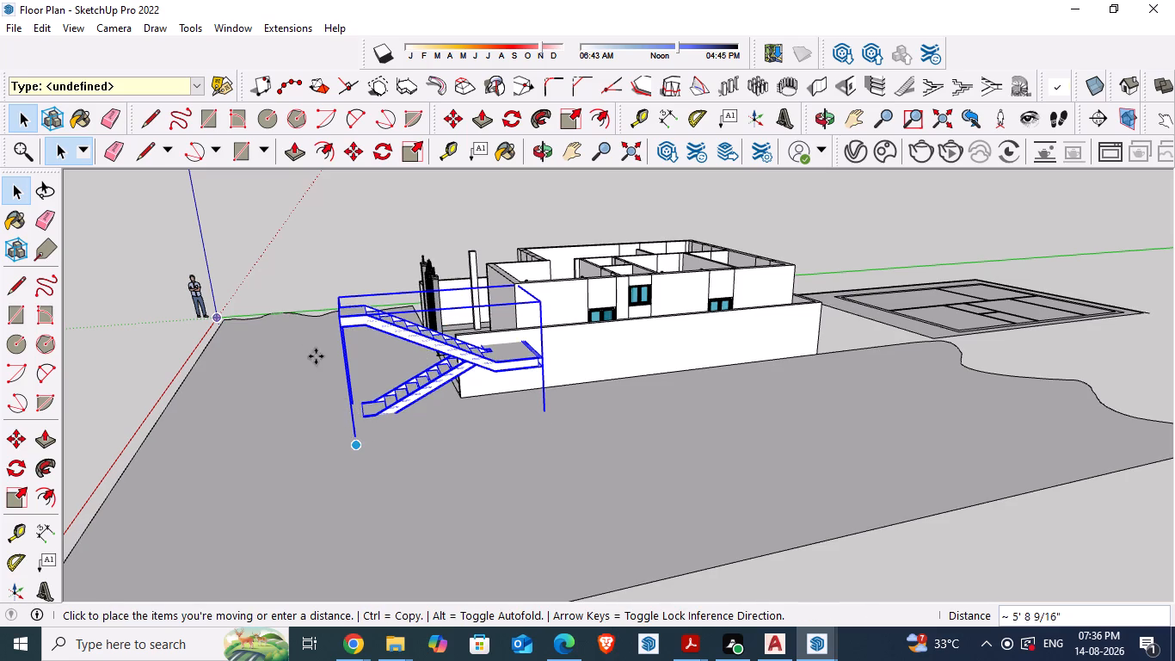
left_click_drag(316, 356, 277, 251)
left_click(277, 251)
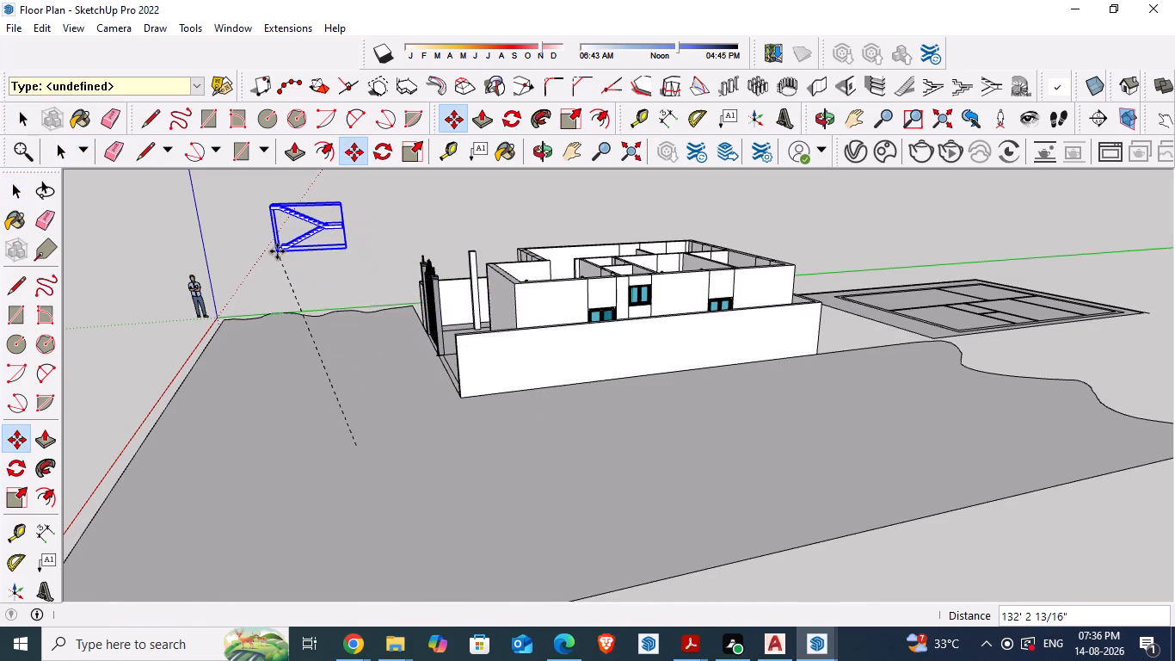
middle_click_drag(329, 320, 351, 394)
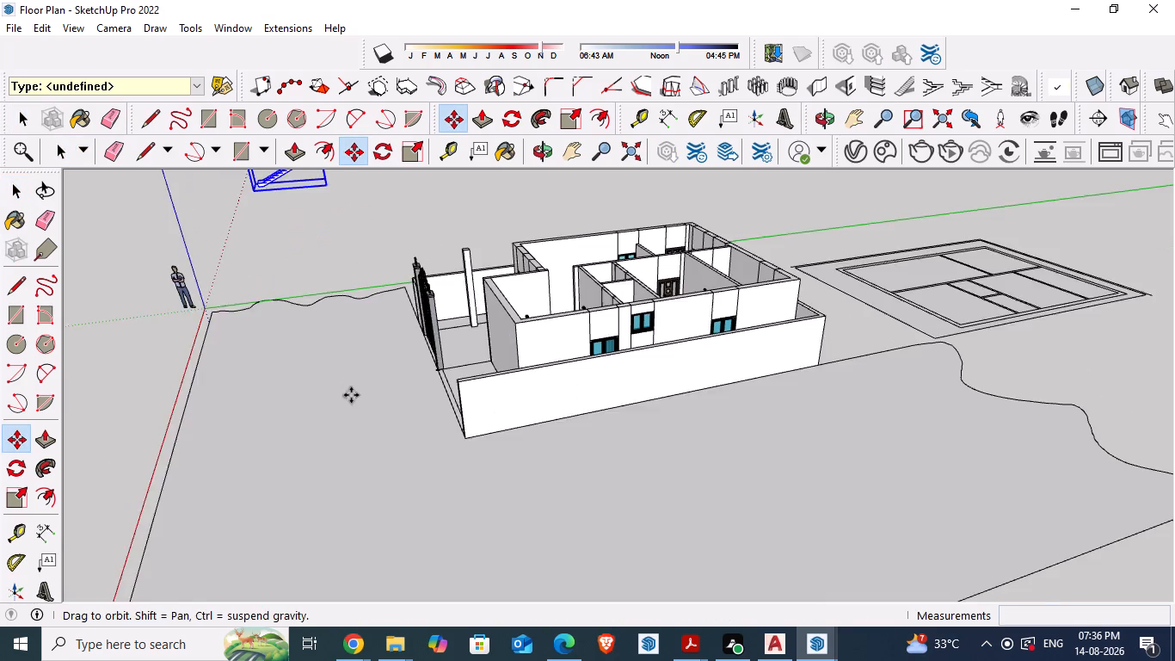
key("space")
Build a right-to-left two-flight steel staircase, 3' 3 3/8" wide with 10 risers per flight, along the front room wall from its right corner.
scroll(416, 413, "down", 5)
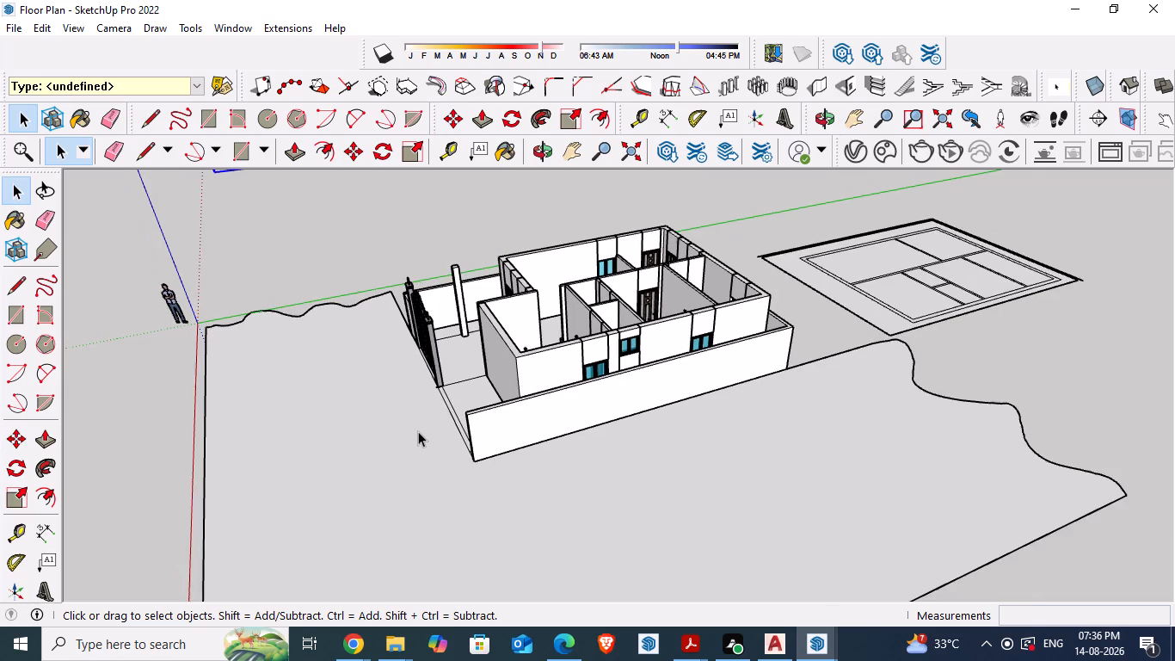
middle_click_drag(432, 439, 617, 452)
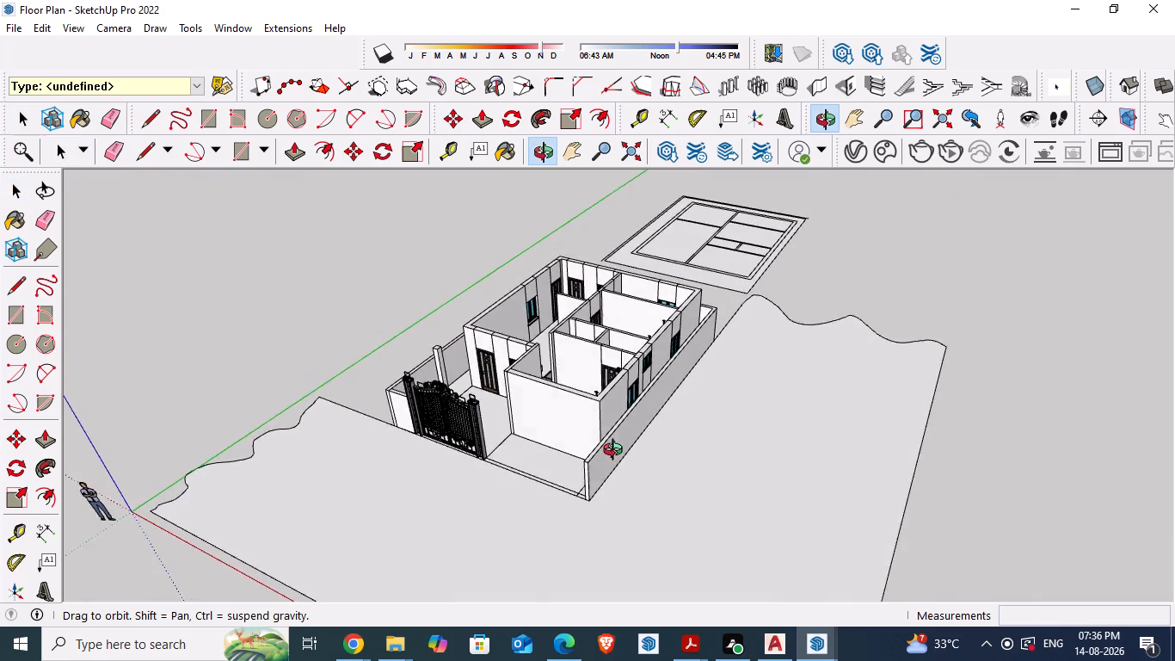
middle_click_drag(617, 452, 674, 439)
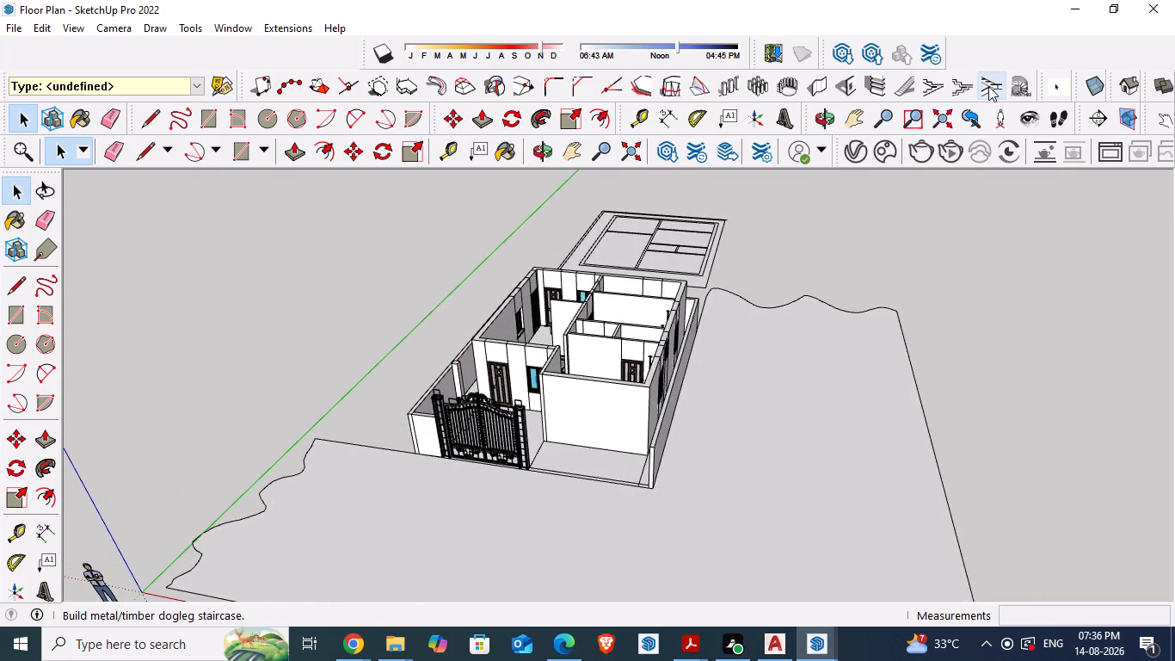
left_click(988, 86)
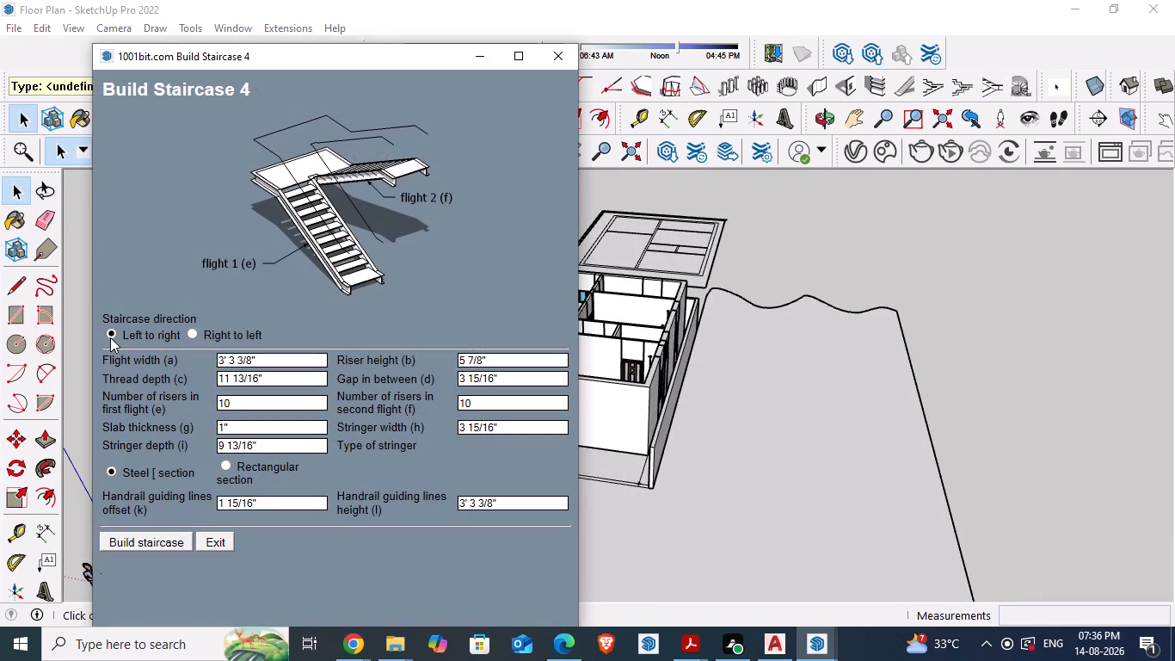
left_click(194, 331)
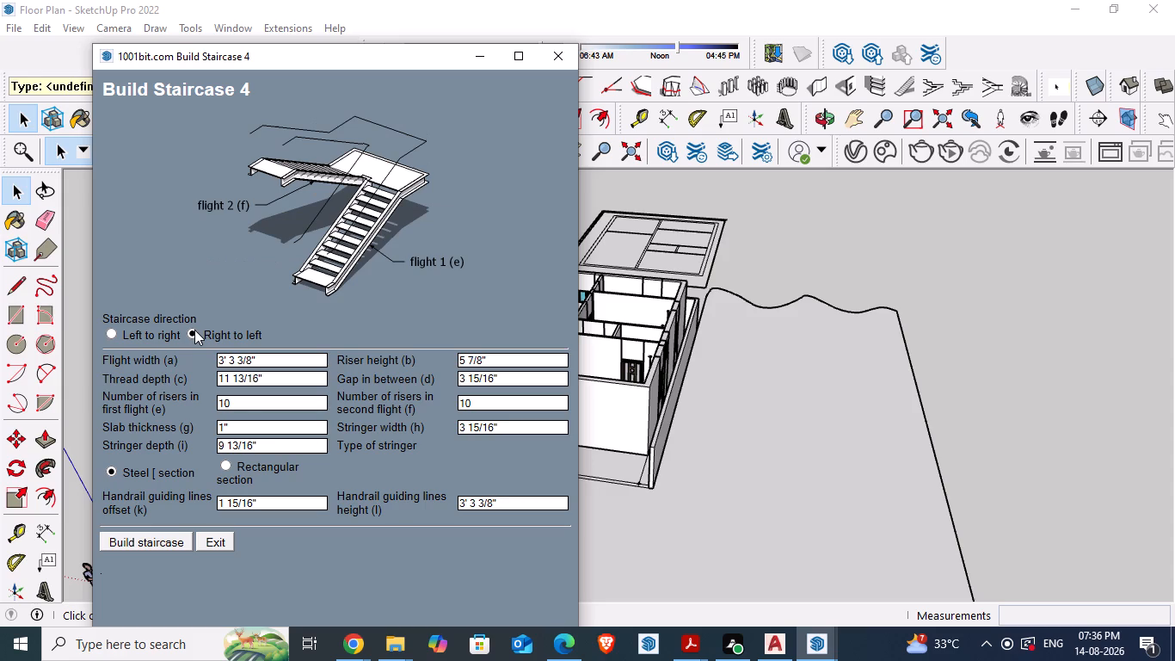
left_click(163, 541)
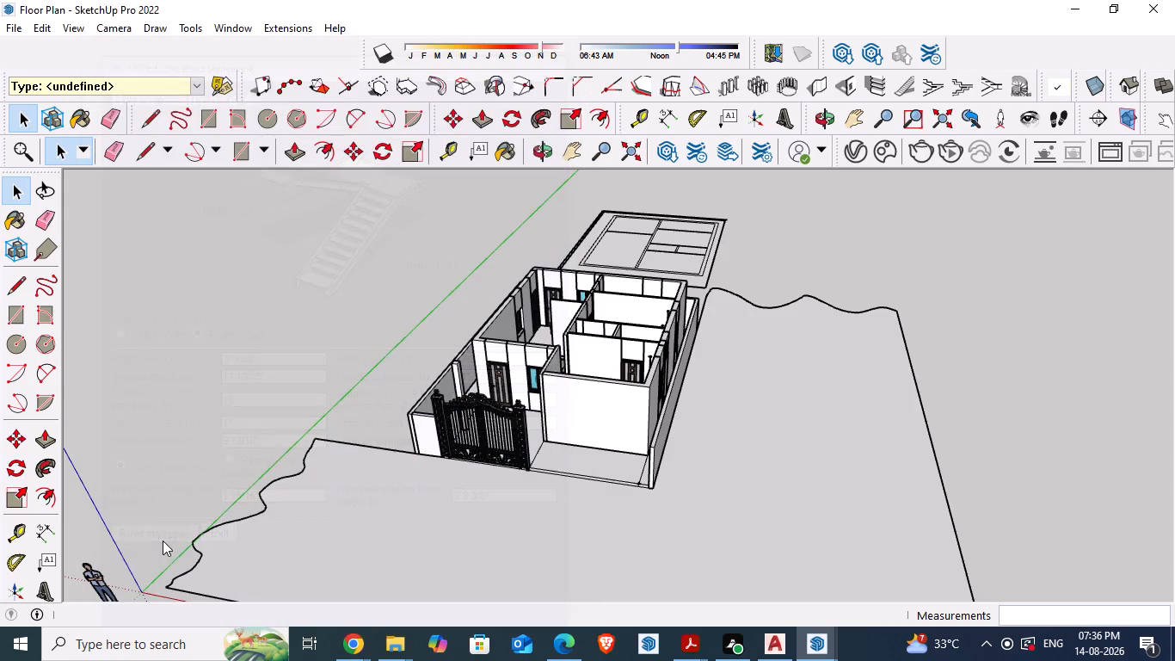
scroll(546, 447, "up", 8)
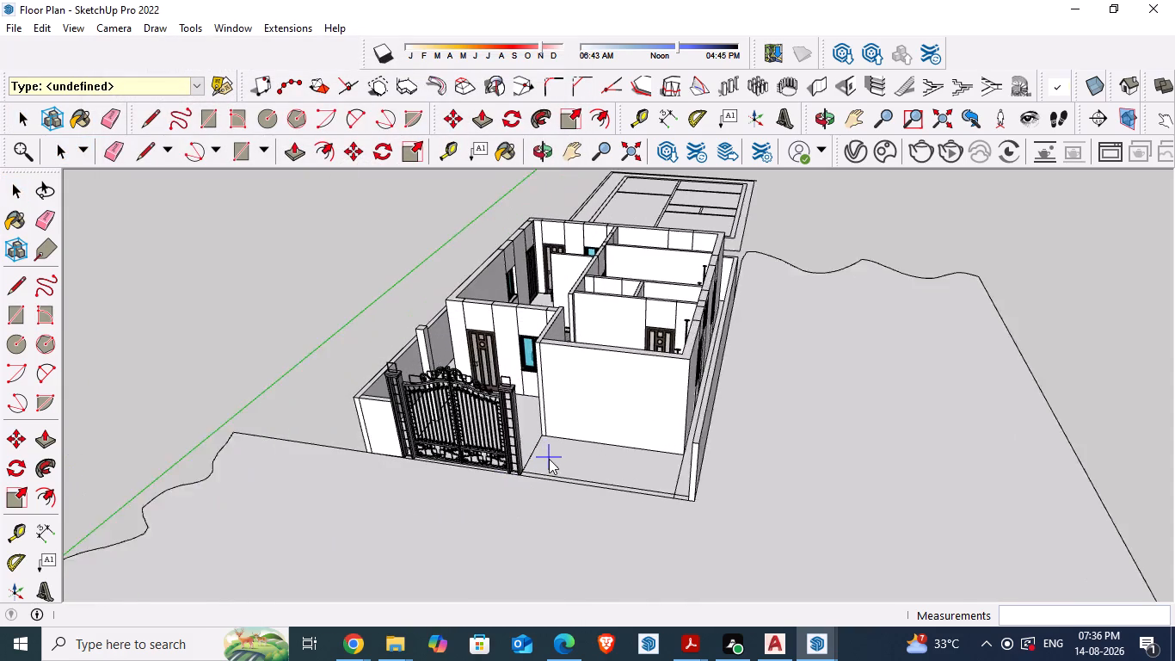
scroll(549, 459, "up", 2)
scroll(691, 454, "up", 2)
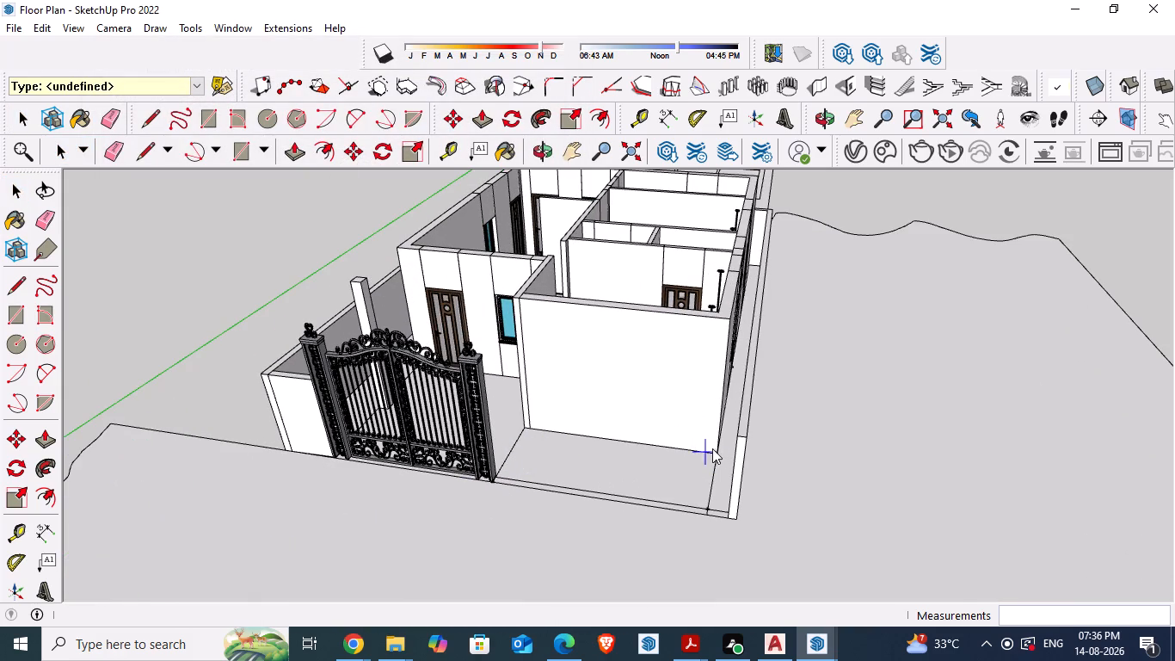
left_click(718, 454)
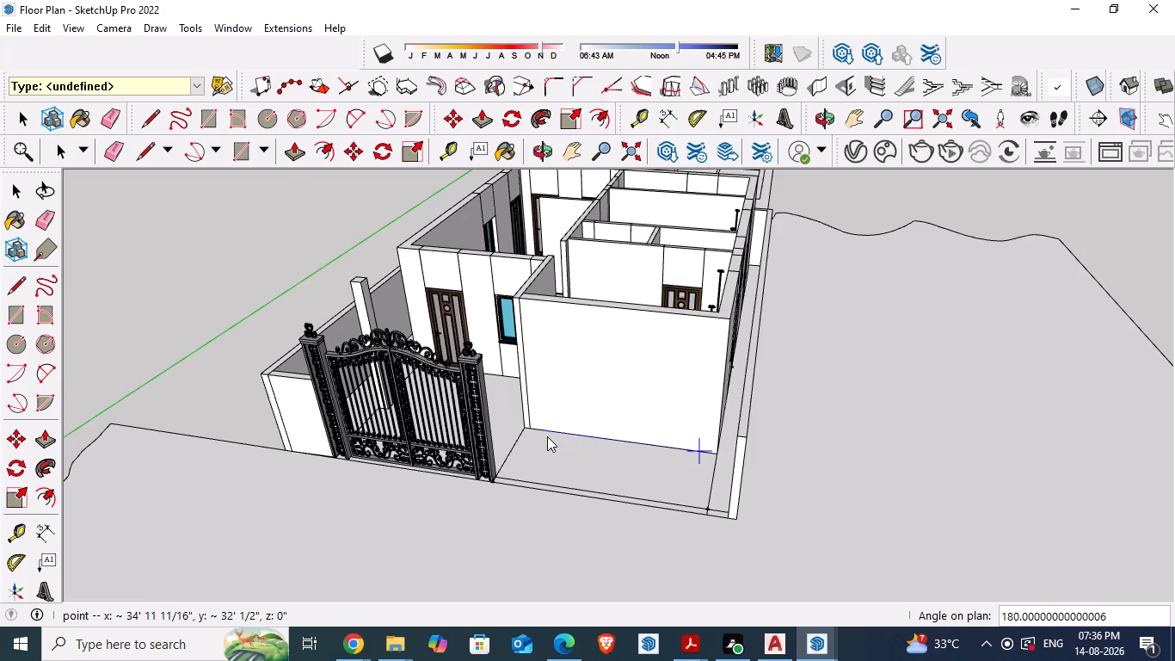
left_click(533, 430)
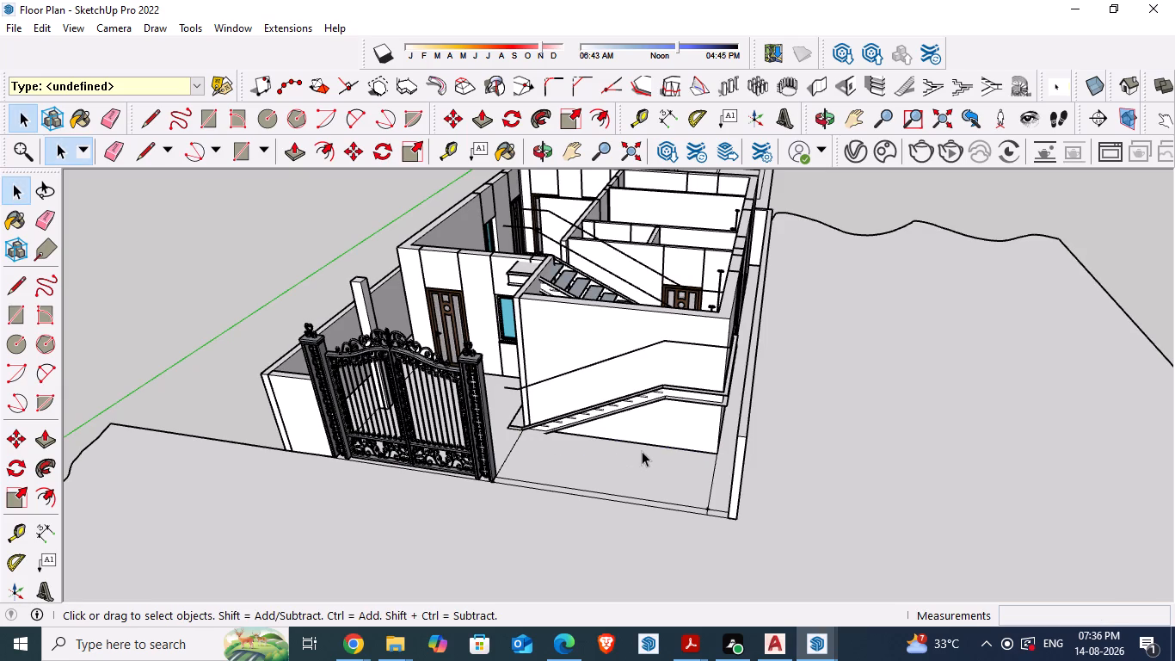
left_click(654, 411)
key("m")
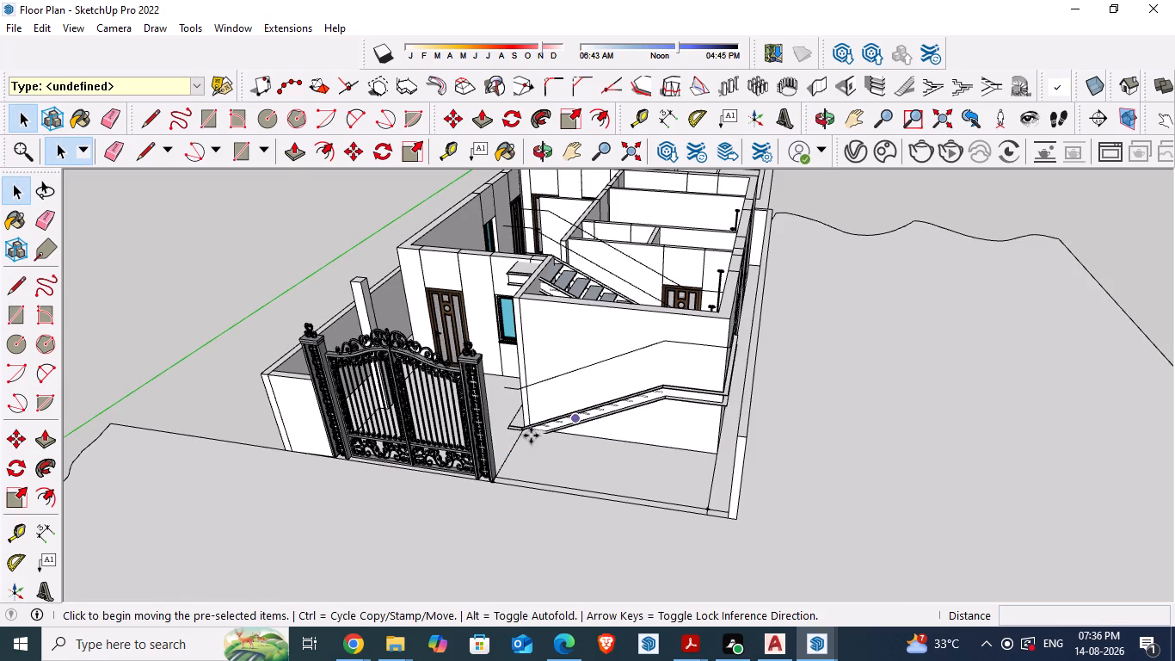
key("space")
Move the new two-flight staircase about 51' 6" from the front room wall to open space beyond the green axis.
left_click(852, 468)
left_click(570, 279)
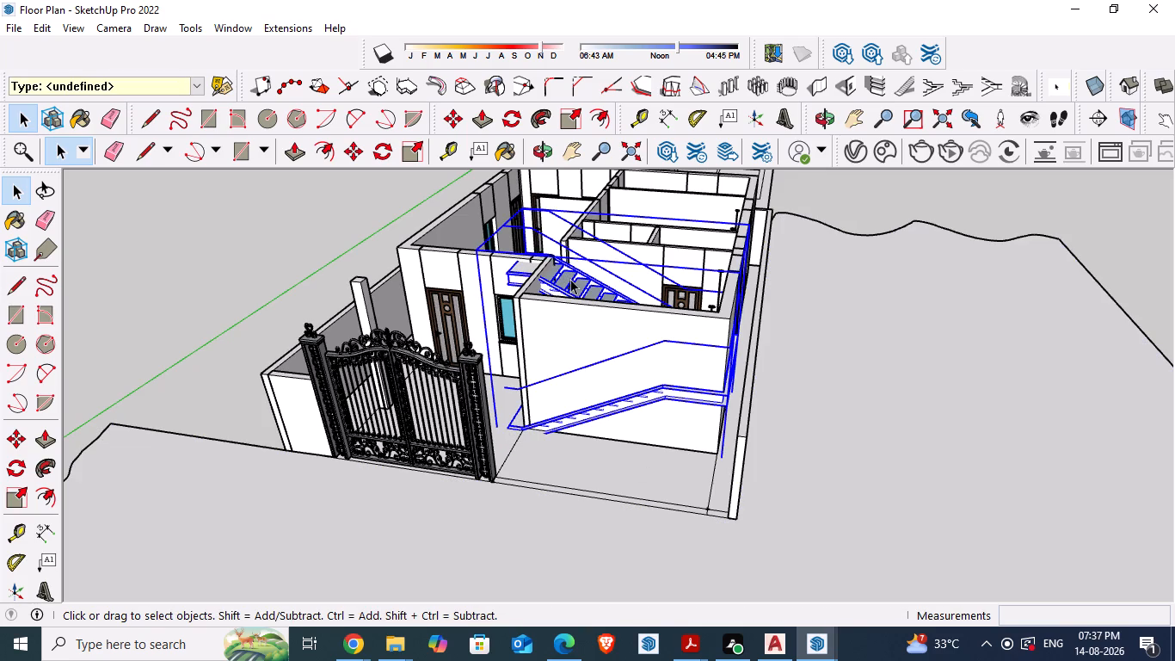
key("m")
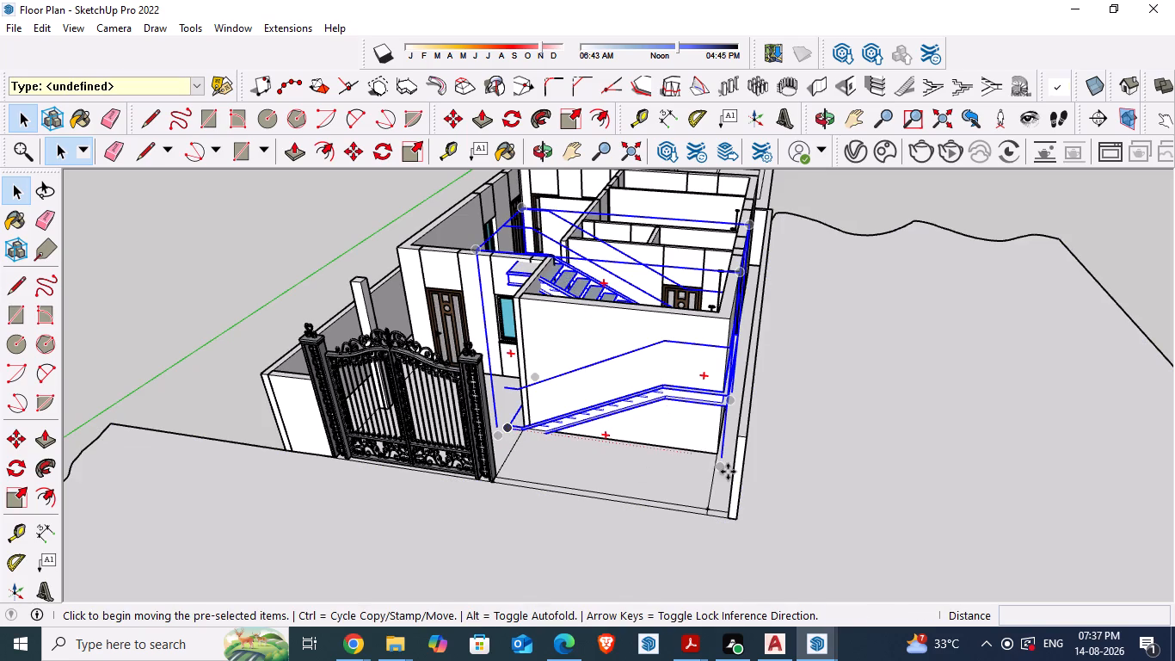
left_click_drag(717, 465, 709, 470)
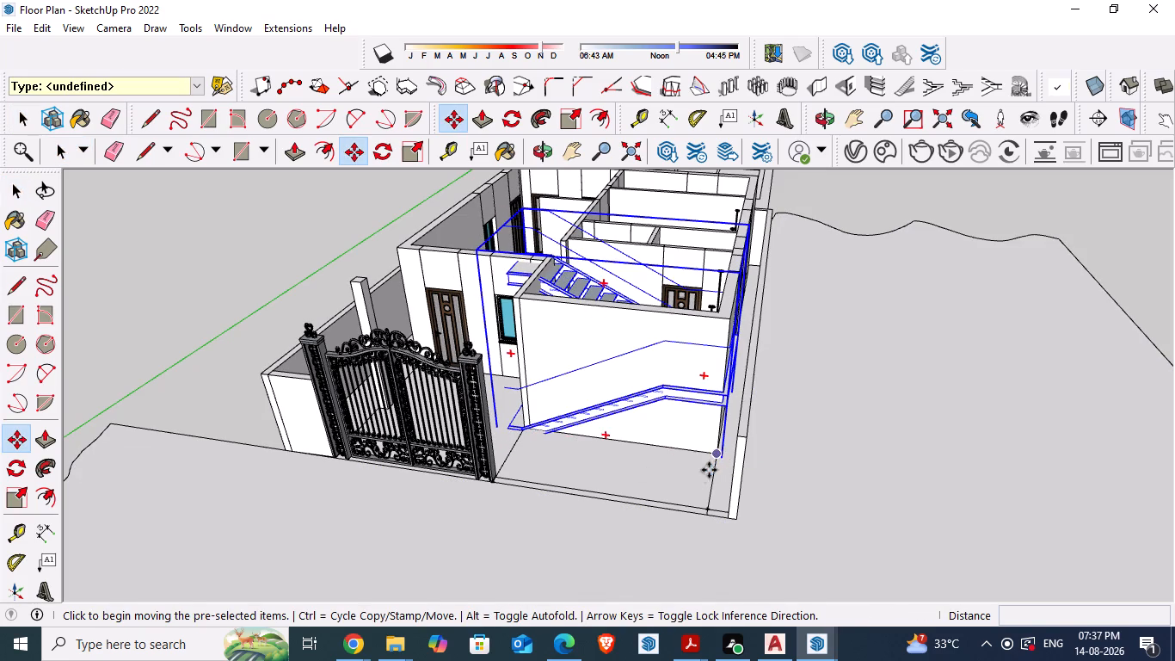
left_click_drag(709, 470, 213, 345)
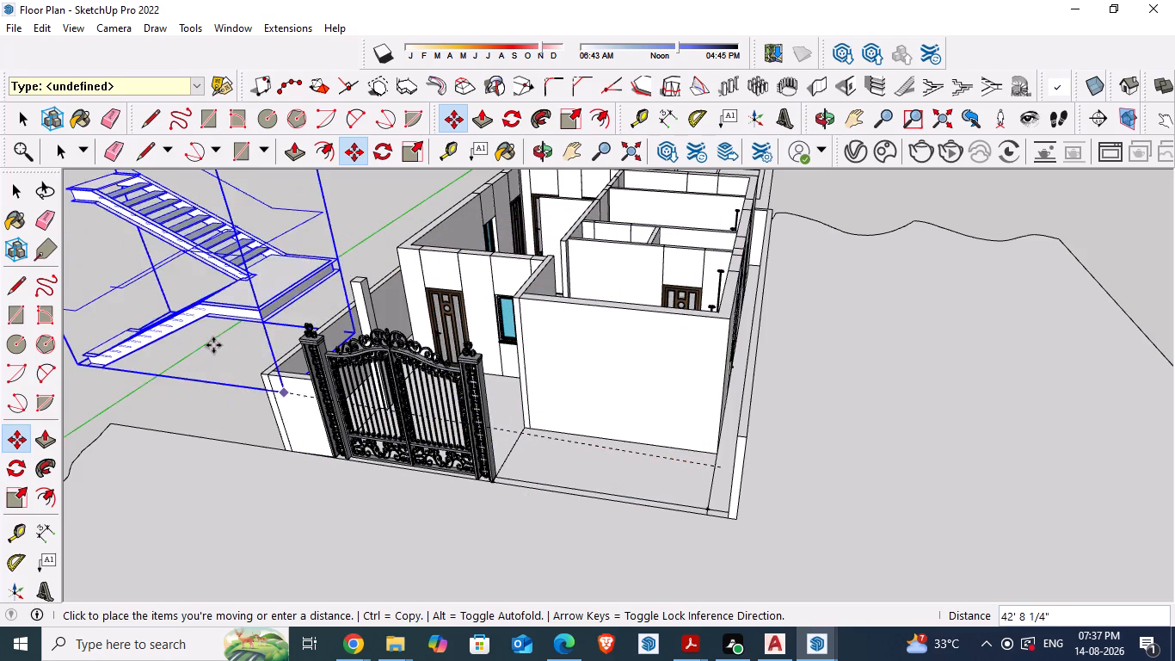
left_click_drag(213, 345, 173, 329)
left_click(173, 329)
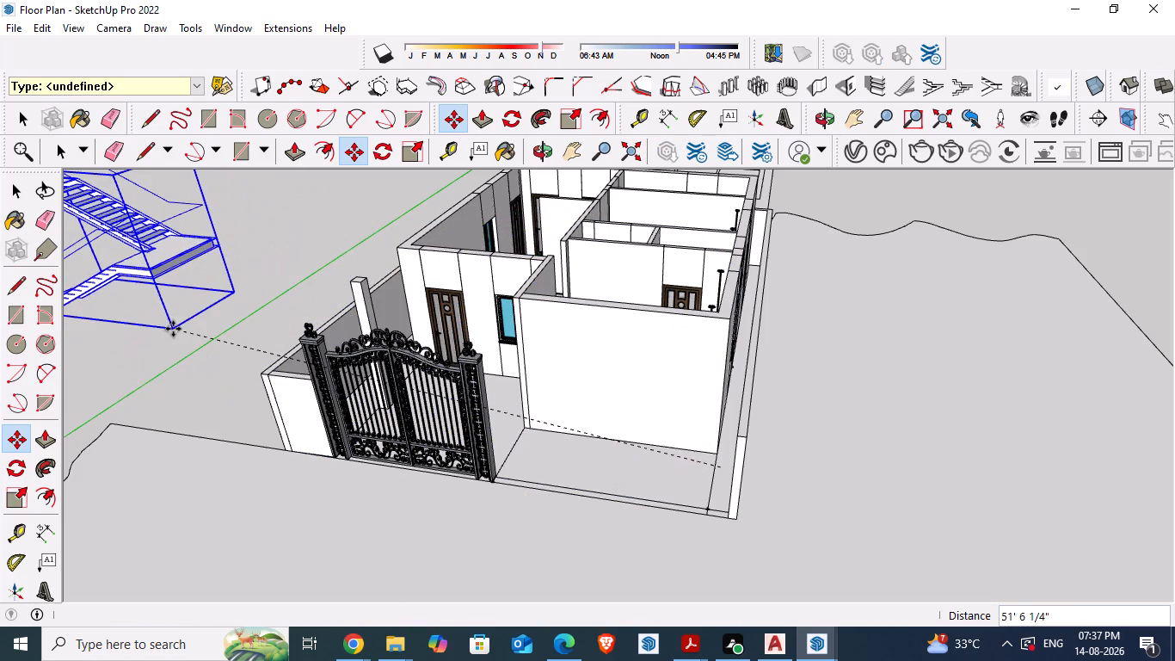
Examine the relocated staircase from several sides, comparing its flights and landing with the house behind it.
scroll(463, 448, "down", 12)
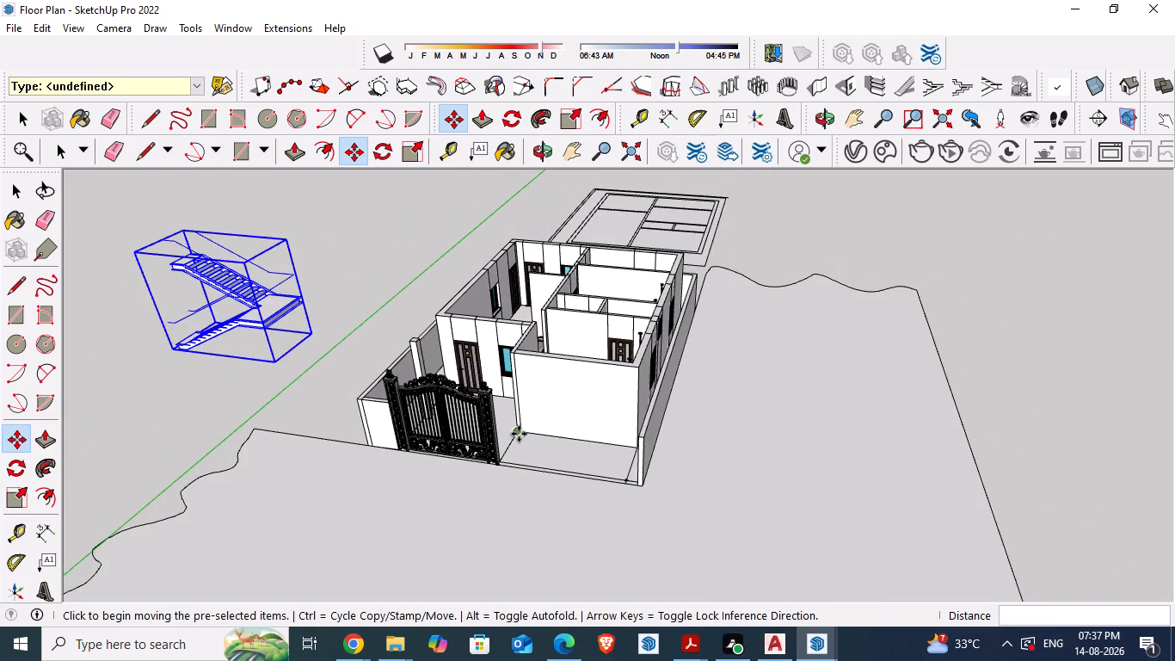
scroll(520, 434, "down", 8)
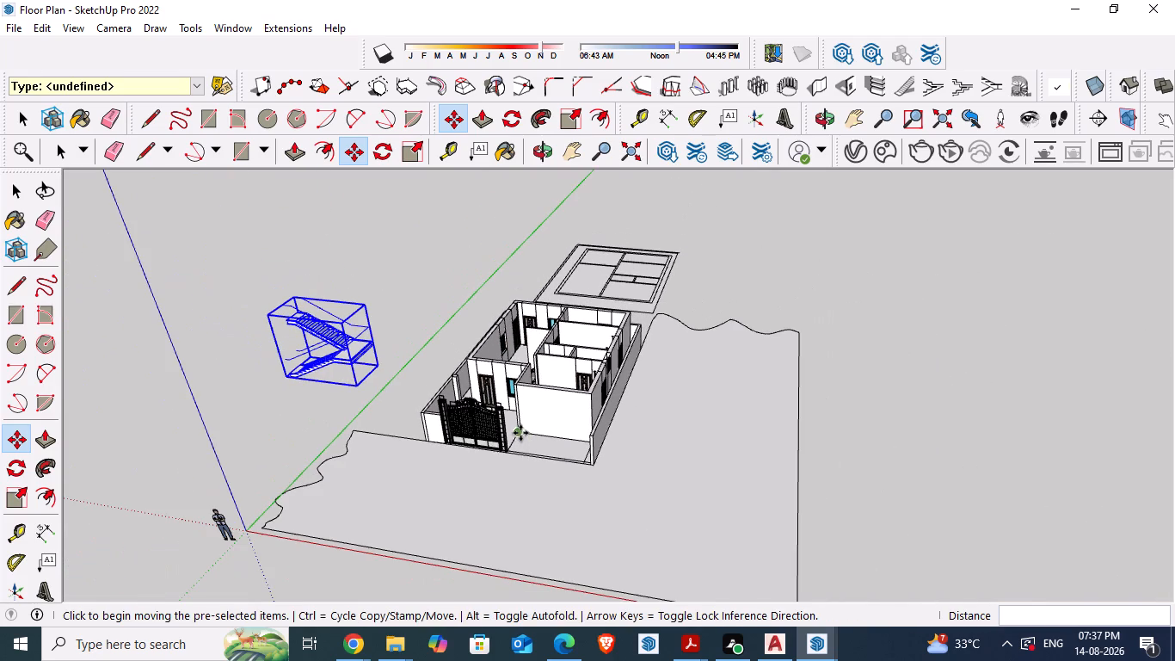
middle_click_drag(376, 462, 658, 368)
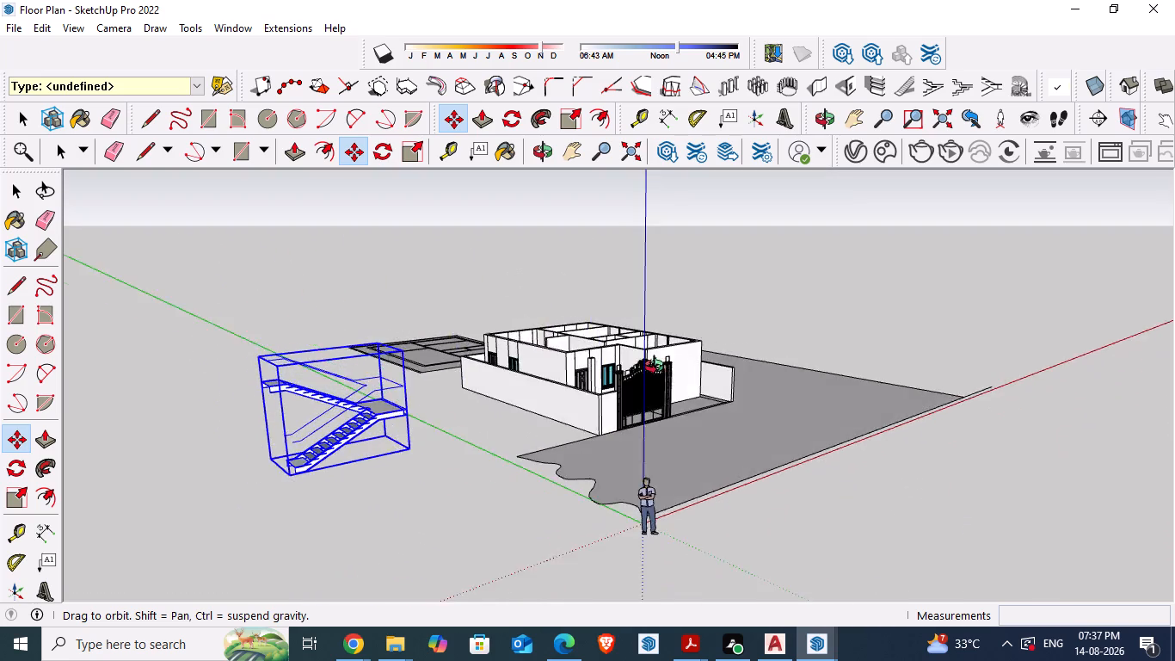
middle_click_drag(658, 368, 753, 364)
scroll(428, 396, "up", 4)
middle_click_drag(463, 432, 569, 392)
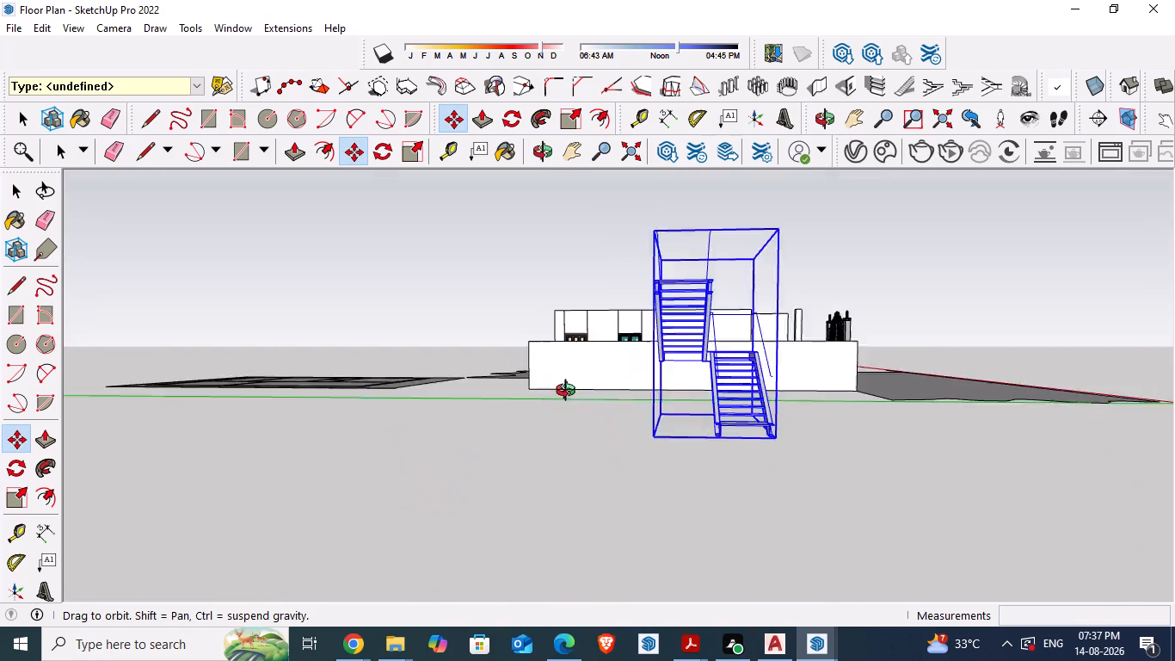
middle_click_drag(569, 392, 548, 407)
scroll(711, 410, "up", 3)
middle_click_drag(704, 435, 694, 396)
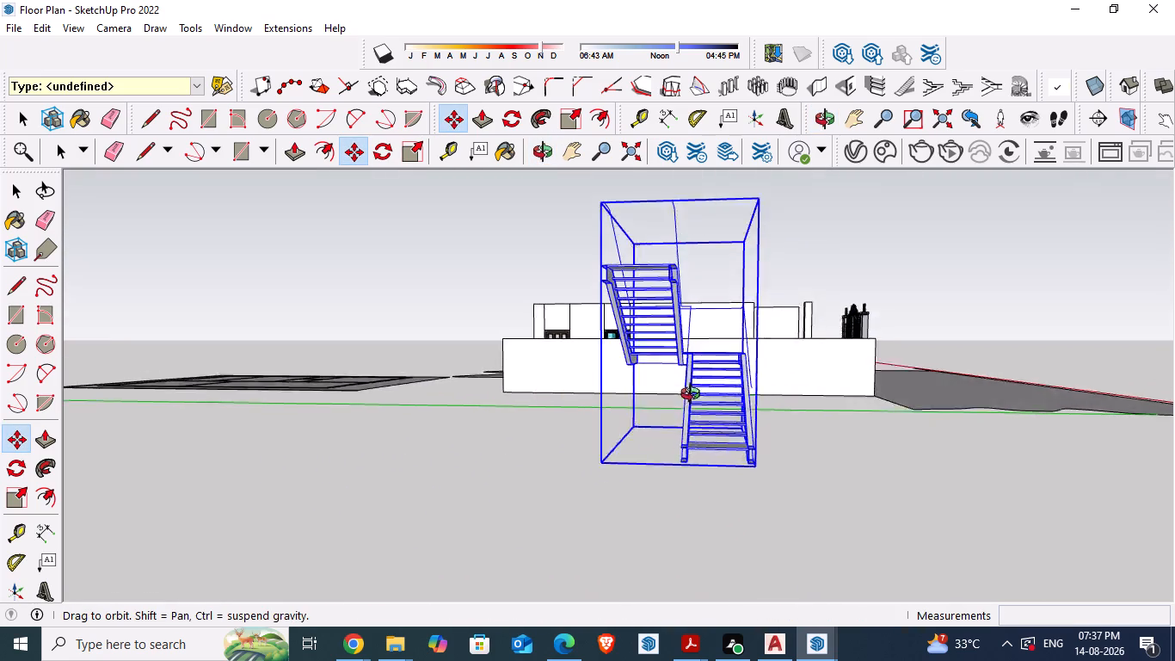
middle_click_drag(694, 396, 691, 454)
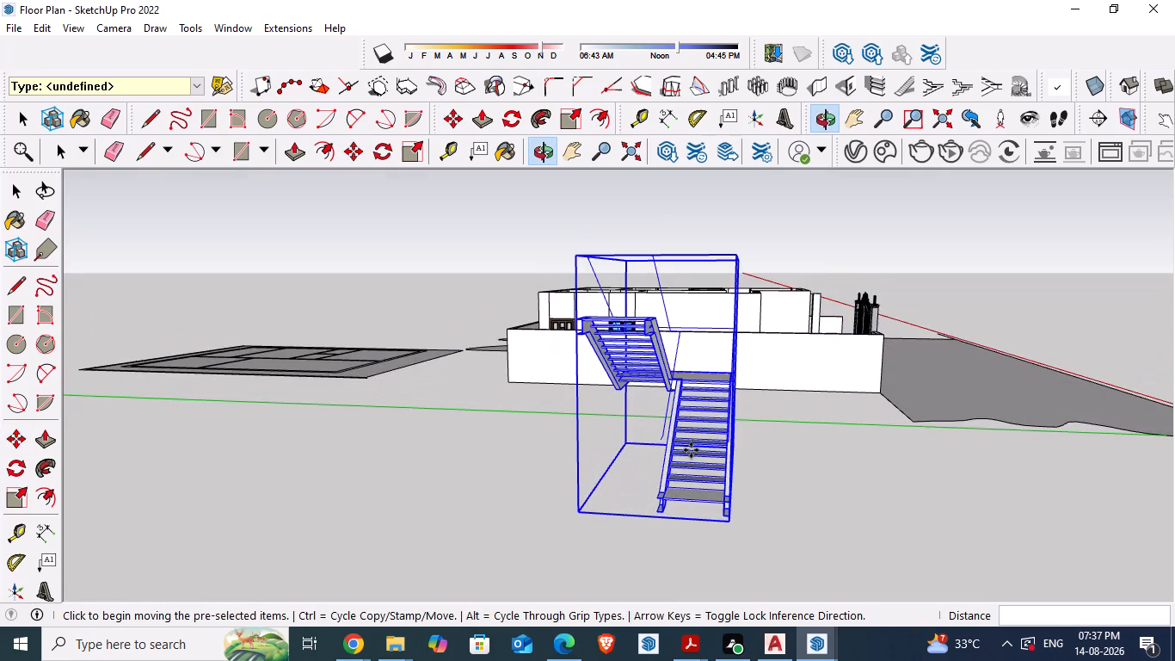
middle_click_drag(657, 445, 517, 438)
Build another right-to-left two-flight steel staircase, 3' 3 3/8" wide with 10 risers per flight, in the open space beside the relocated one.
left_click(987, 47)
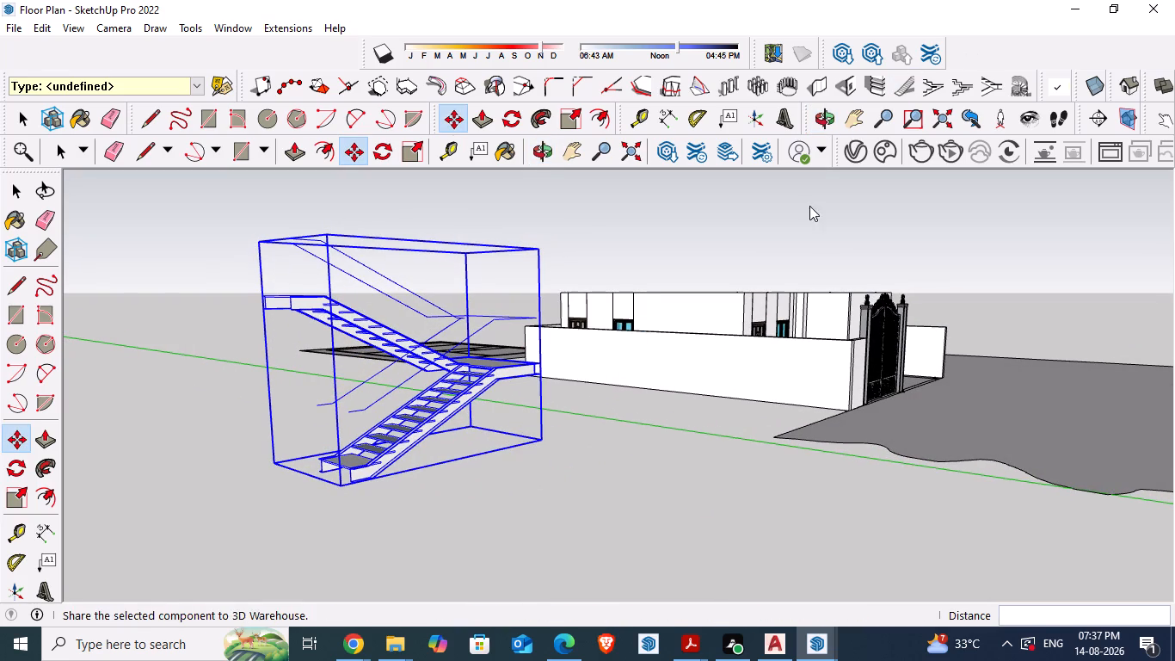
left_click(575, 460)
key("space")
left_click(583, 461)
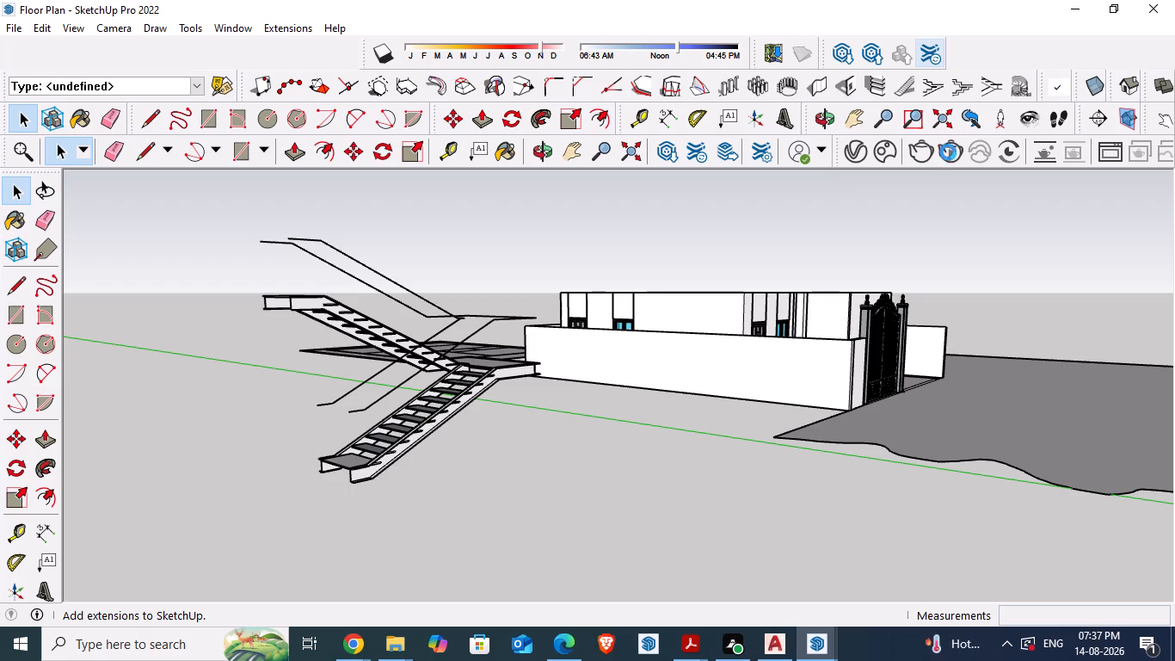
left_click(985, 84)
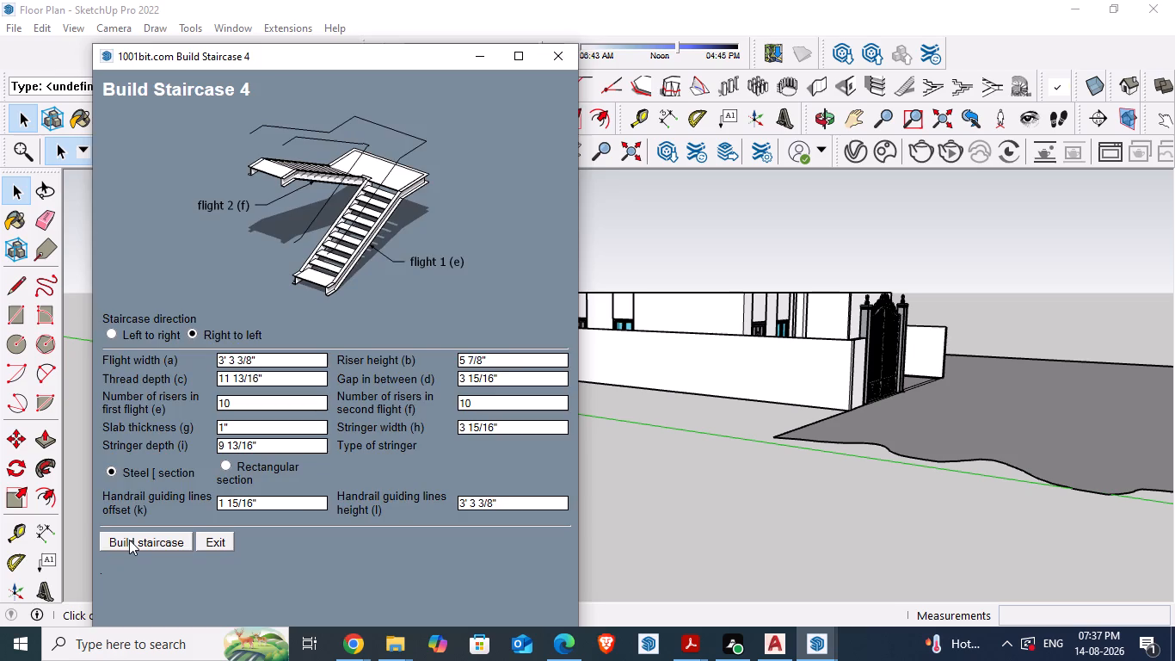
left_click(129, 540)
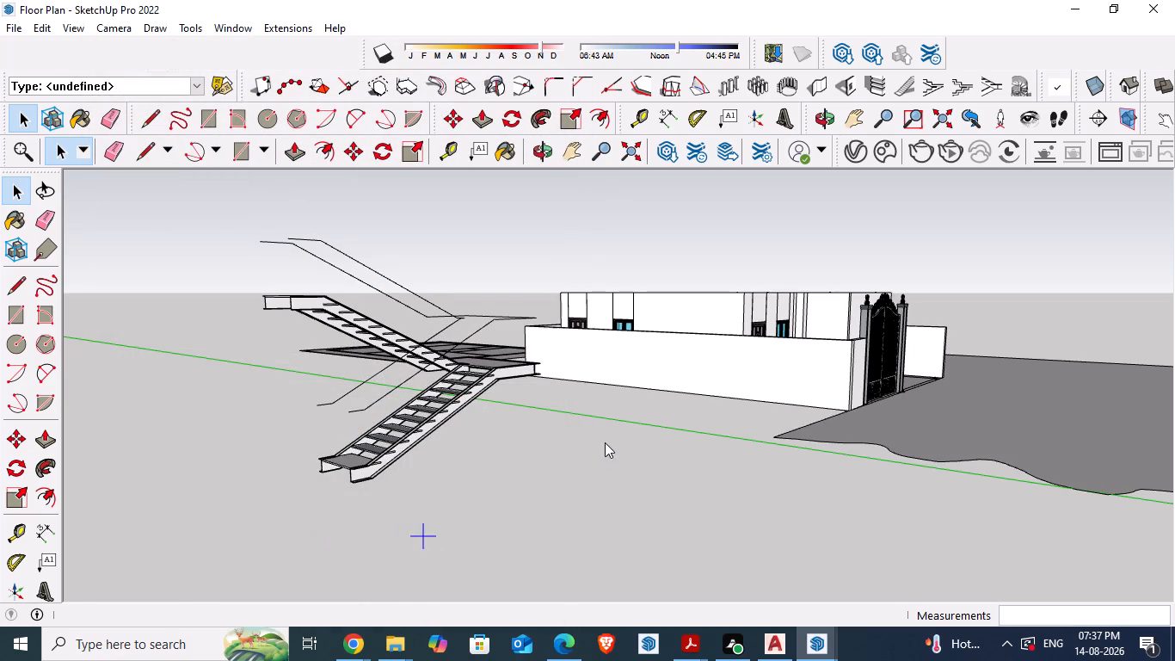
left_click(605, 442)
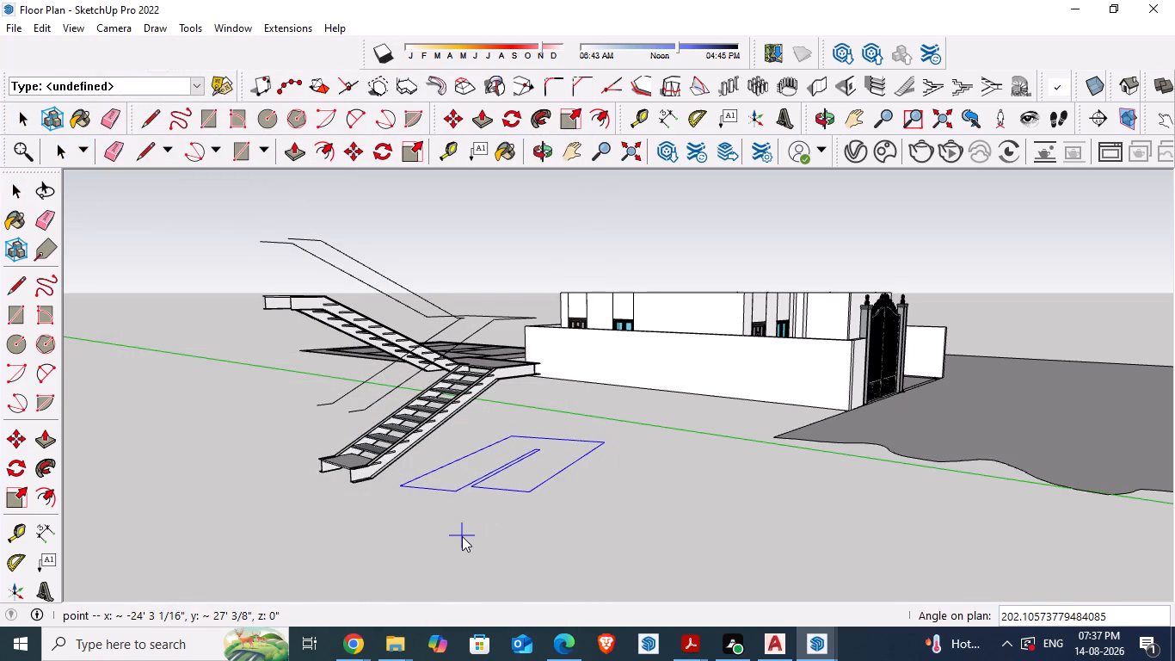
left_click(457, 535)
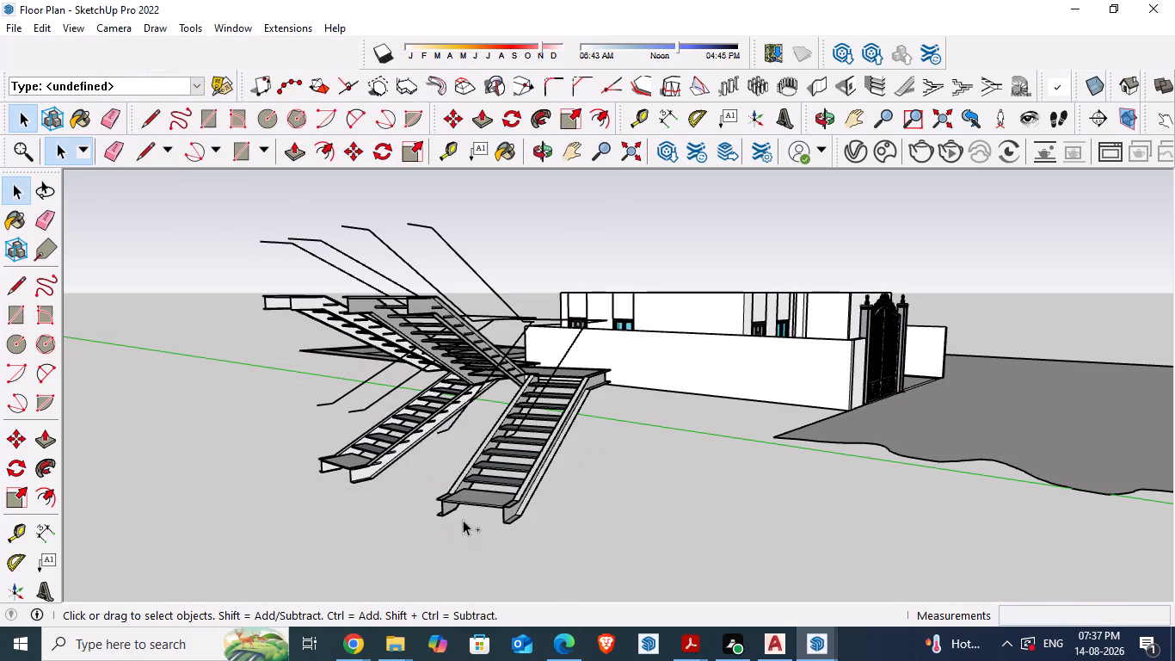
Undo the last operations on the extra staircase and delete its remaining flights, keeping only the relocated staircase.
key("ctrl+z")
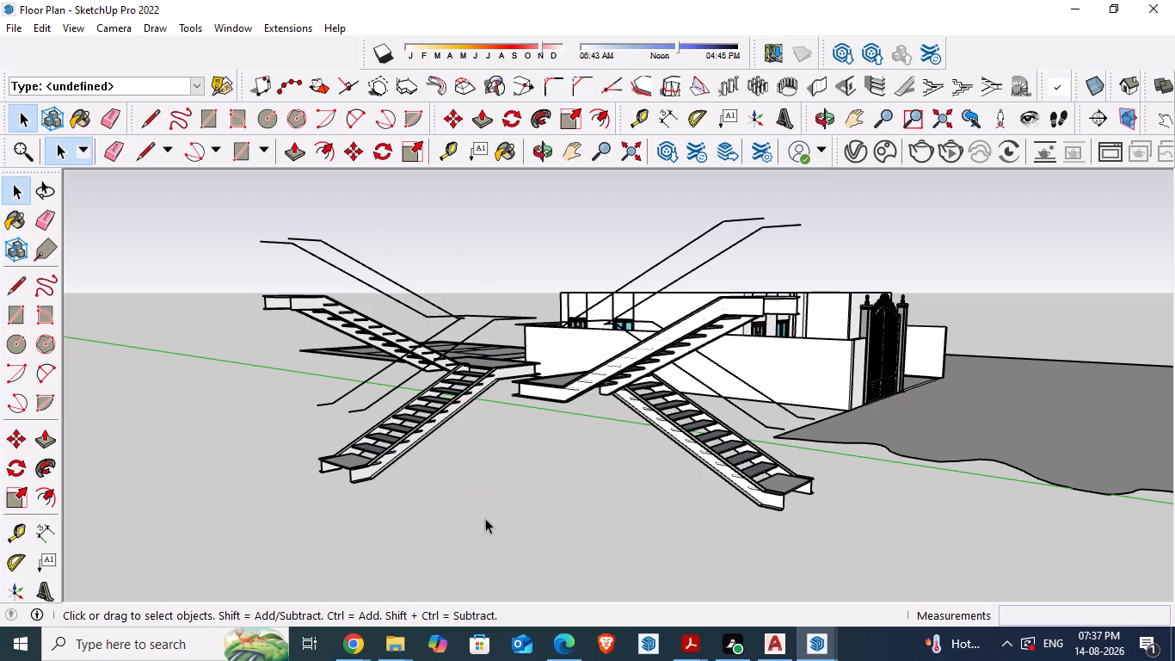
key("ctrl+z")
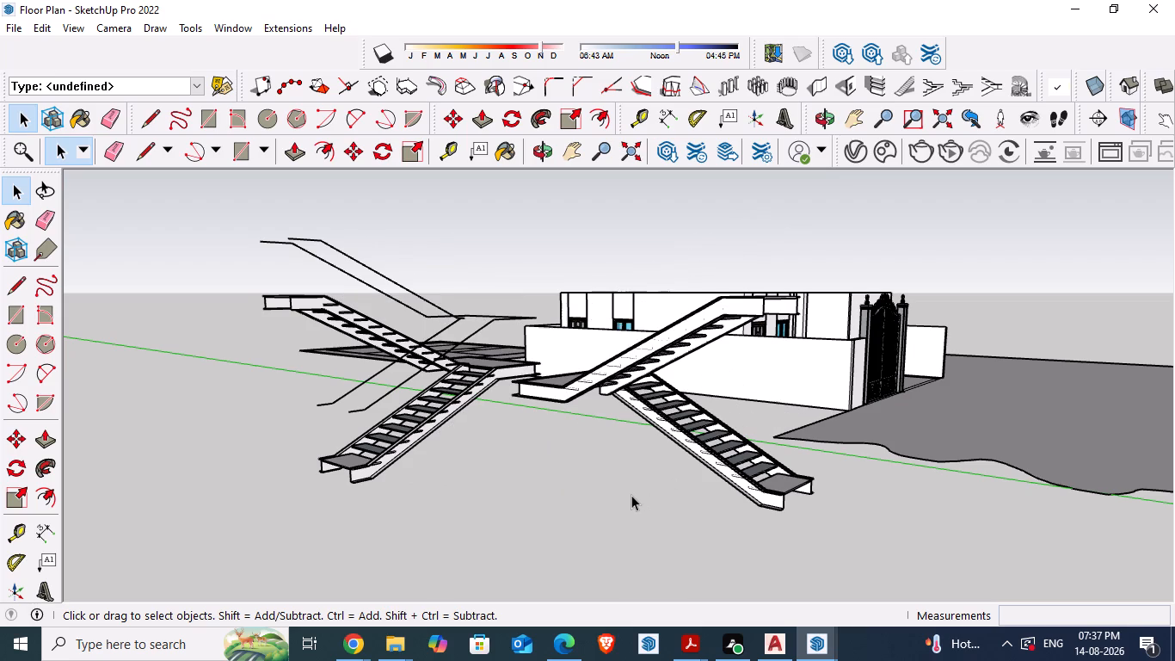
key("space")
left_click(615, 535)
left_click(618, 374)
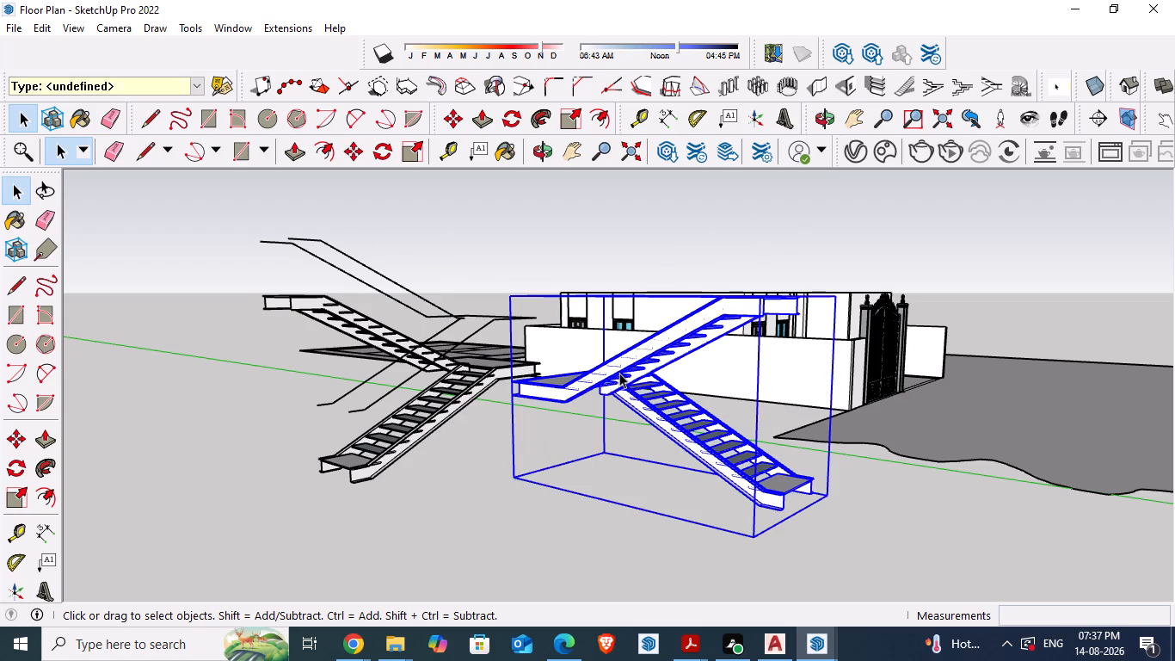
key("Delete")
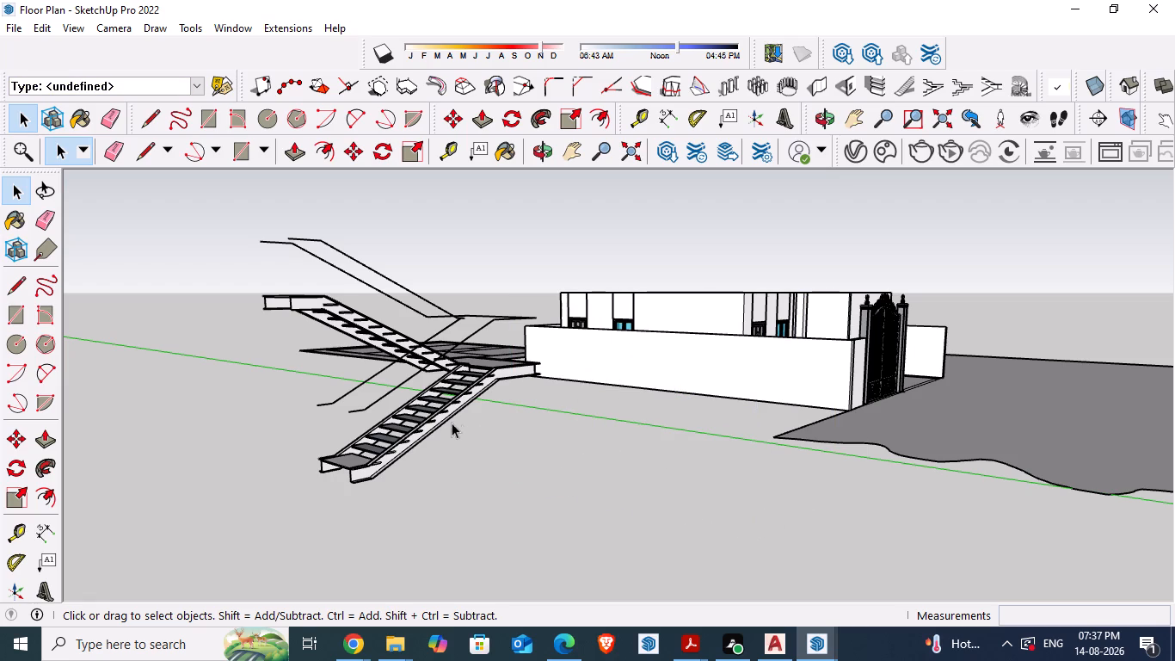
Scale the relocated staircase to 0.70 along its flight length, and narrow it strongly across its width.
middle_click_drag(452, 425, 586, 463)
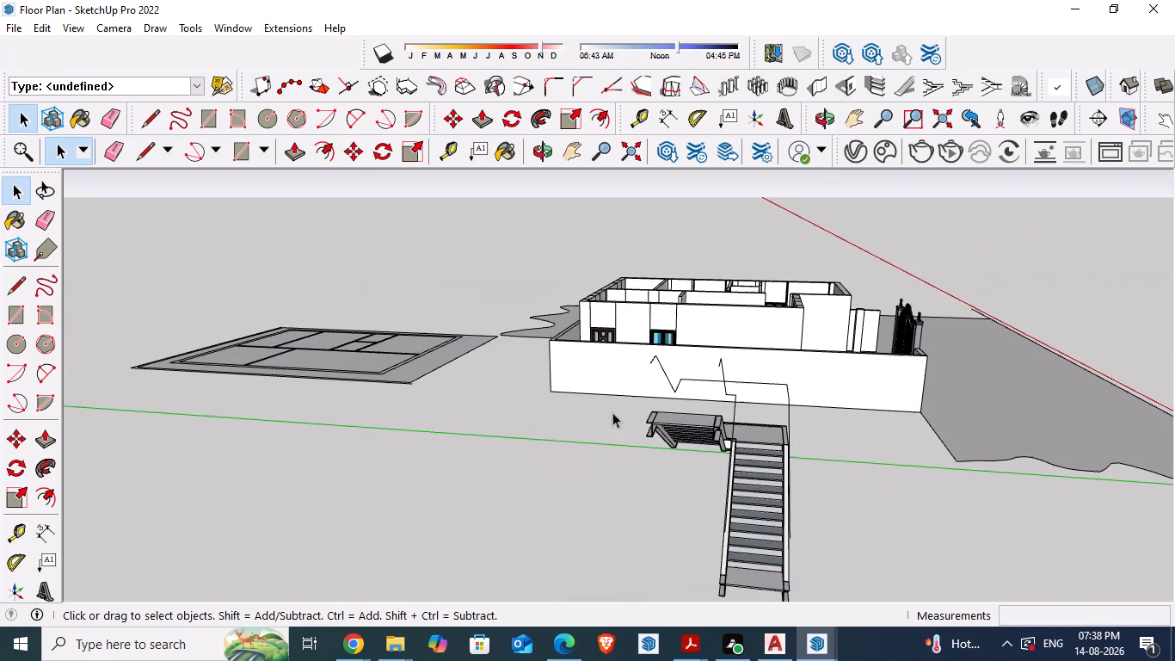
scroll(612, 385, "down", 2)
middle_click_drag(763, 504, 755, 482)
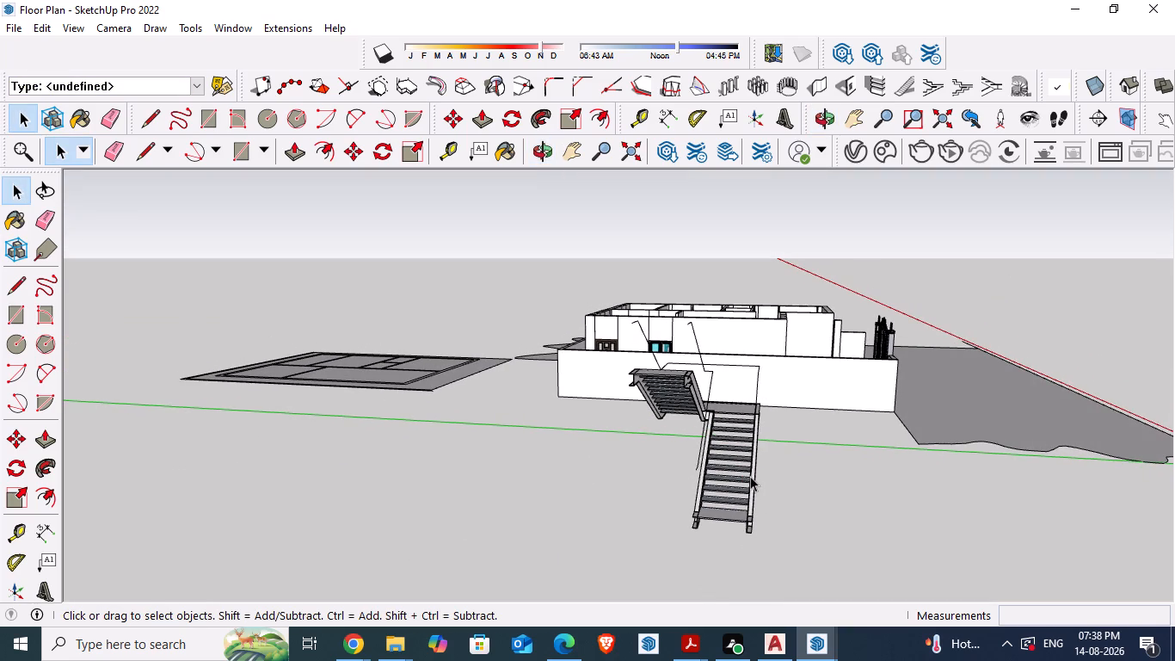
left_click(734, 449)
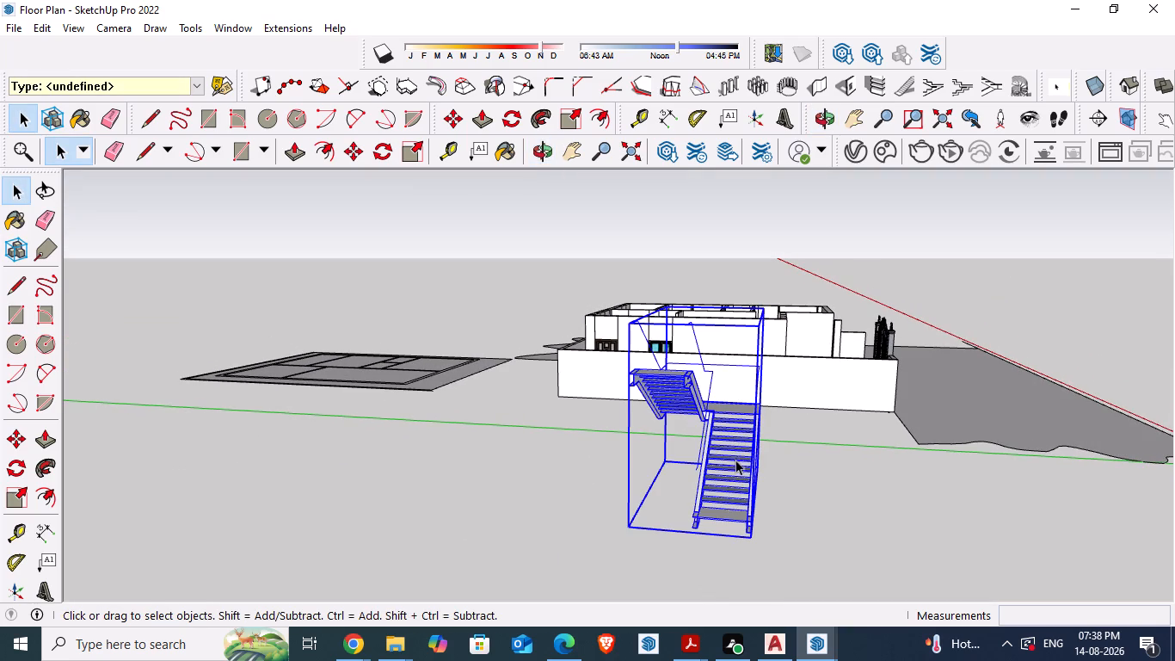
middle_click_drag(748, 476, 533, 473)
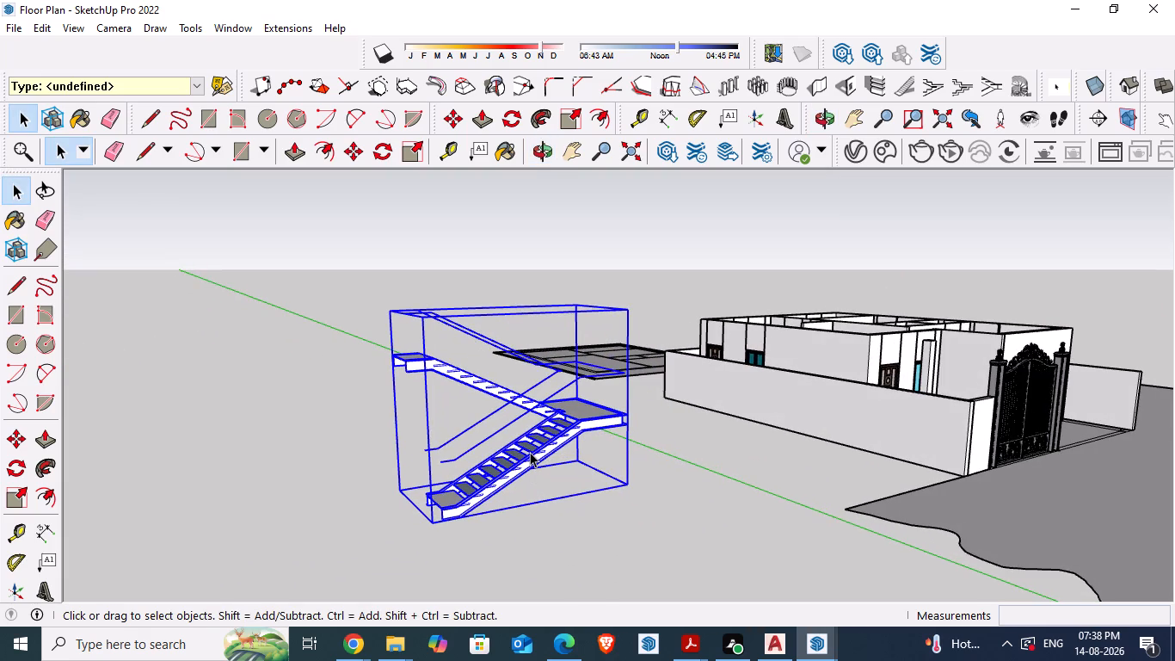
key("s")
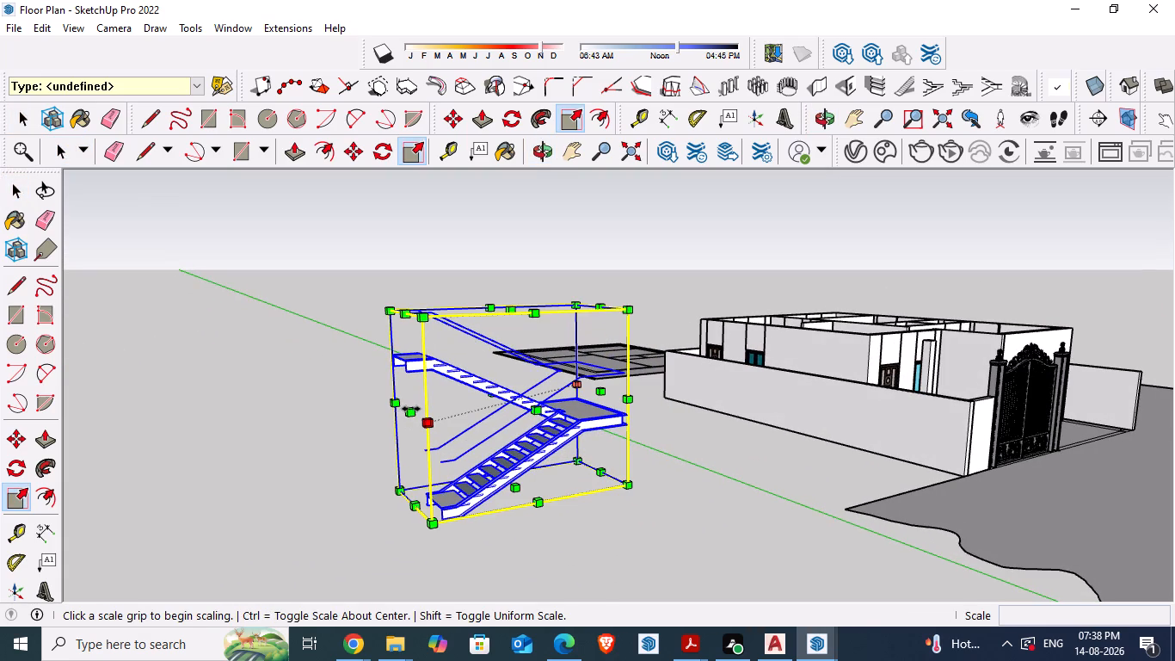
left_click_drag(411, 409, 475, 409)
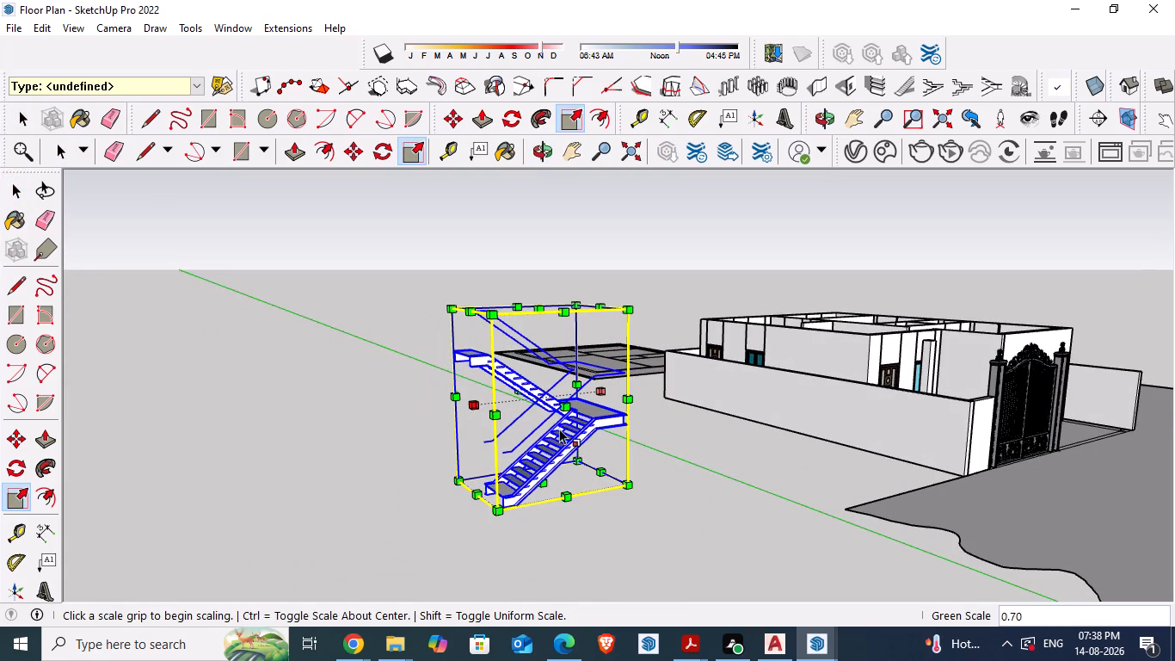
left_click_drag(561, 407, 526, 392)
key("space")
left_click(559, 526)
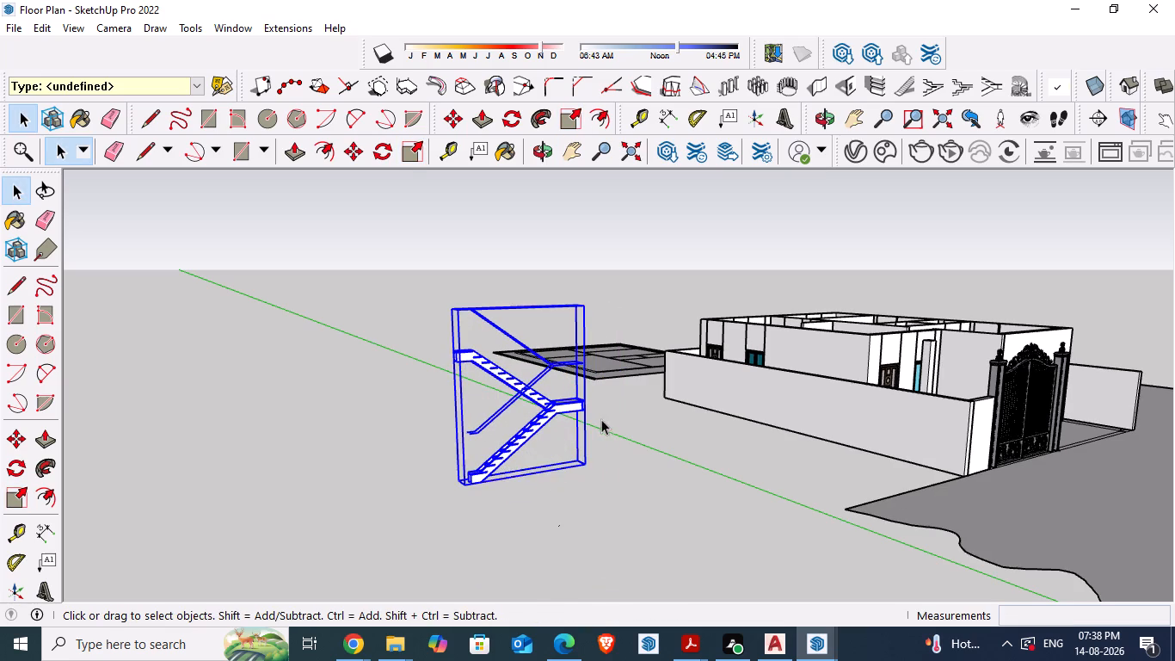
Move the narrowed staircase about 53' from the open ground into the front space beside the gate.
middle_click_drag(593, 419, 417, 445)
scroll(417, 445, "down", 1)
left_click(397, 409)
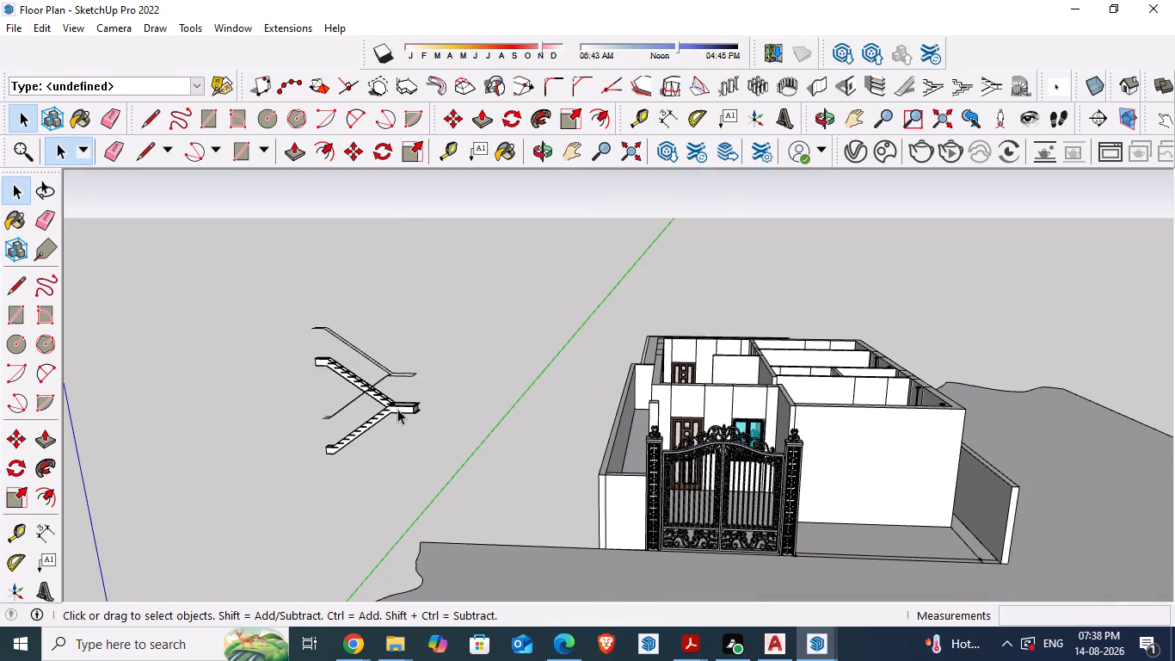
key("m")
scroll(541, 468, "up", 1)
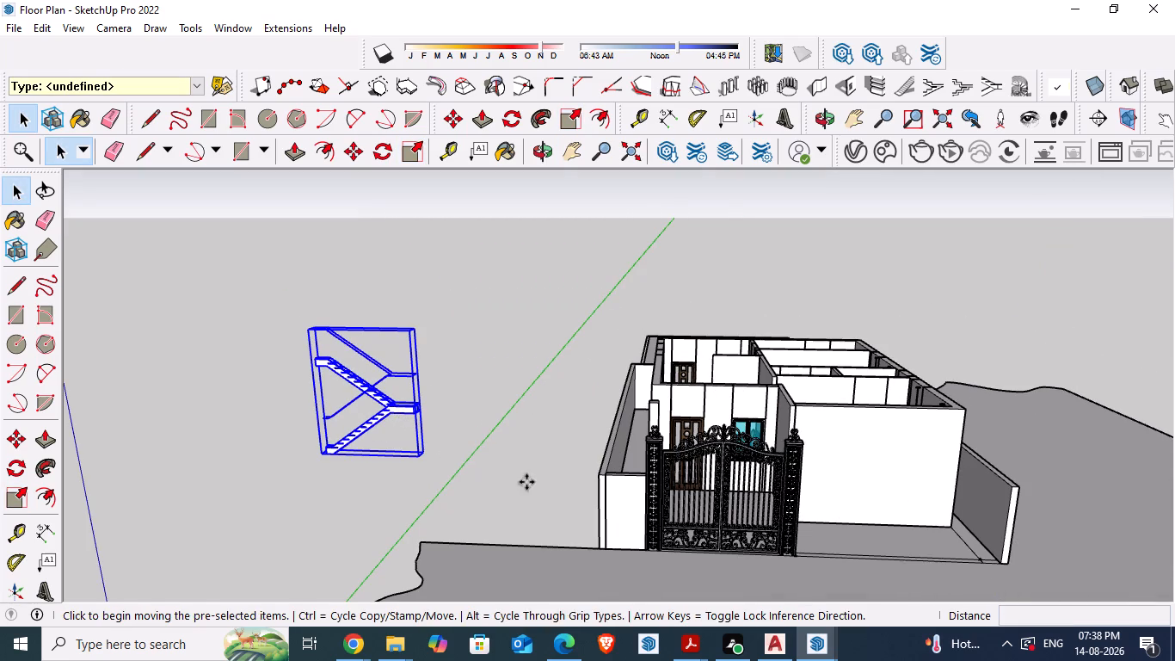
scroll(526, 482, "up", 2)
left_click_drag(281, 447, 900, 557)
scroll(900, 557, "up", 19)
scroll(900, 557, "up", 14)
scroll(900, 557, "down", 1)
left_click(897, 558)
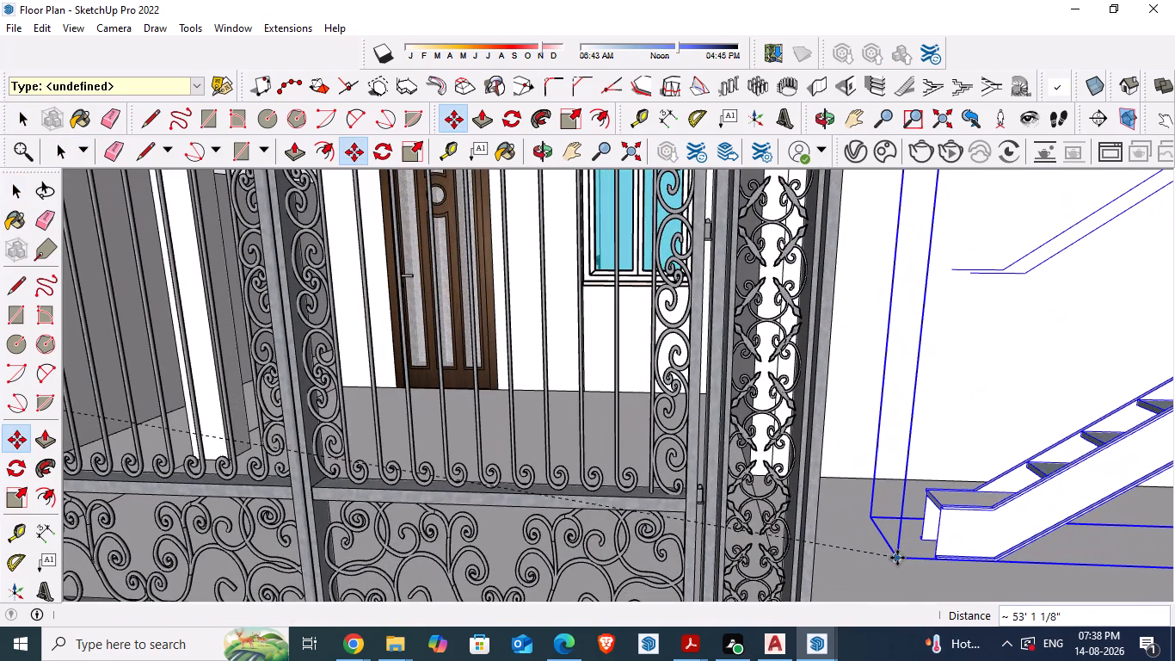
Move the staircase again so its rear base corner meets the foot of the house's front wall.
scroll(732, 483, "down", 4)
scroll(585, 442, "down", 4)
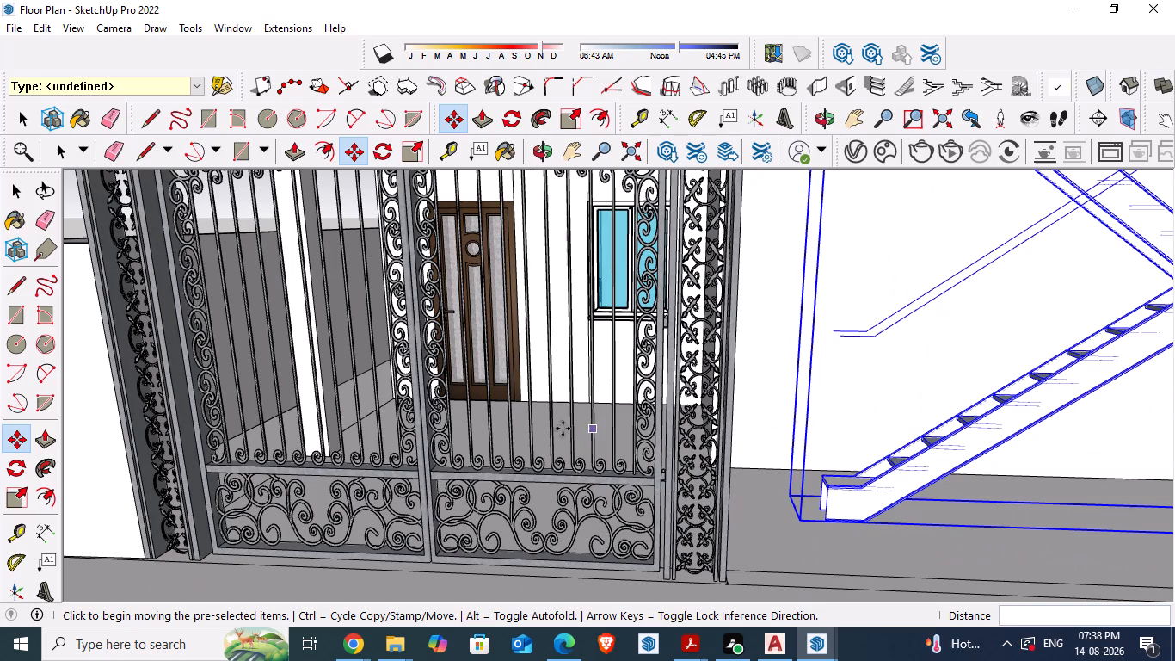
scroll(587, 416, "down", 3)
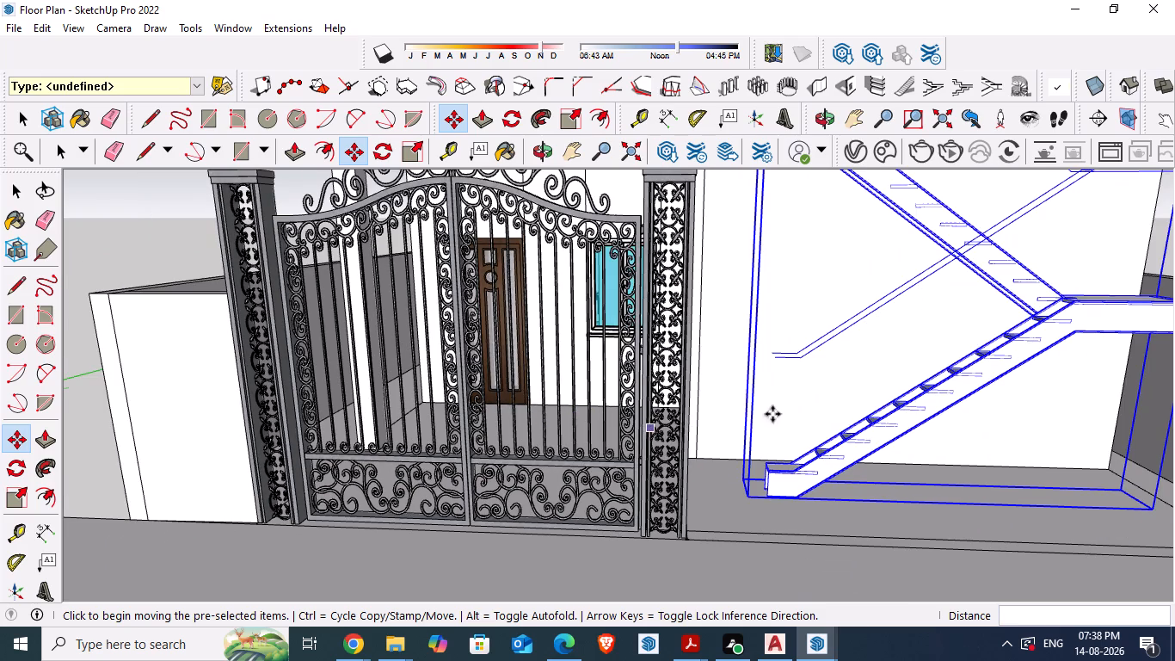
scroll(1157, 485, "up", 4)
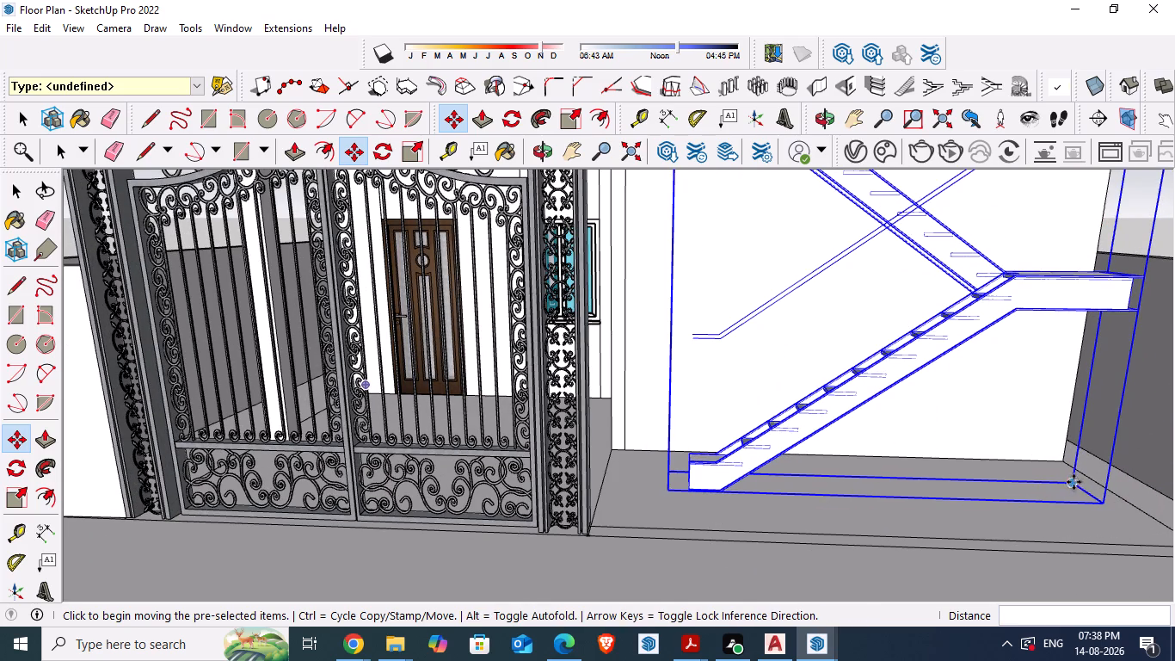
left_click_drag(1079, 485, 1063, 458)
left_click(1063, 458)
key("space")
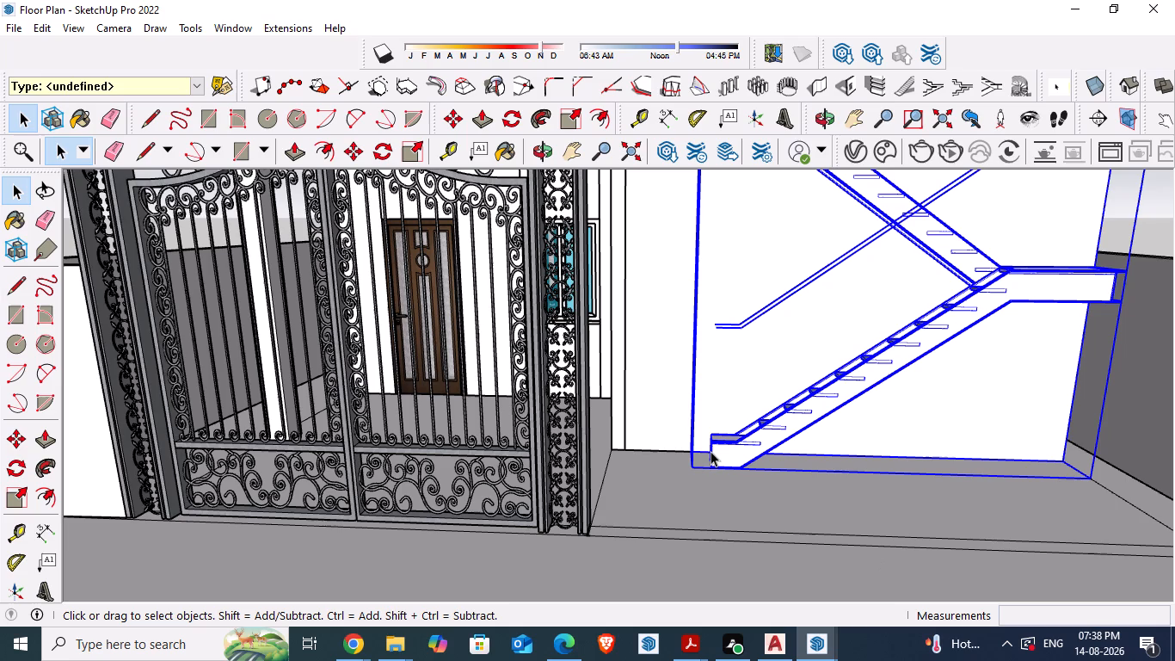
Scale the staircase along the red axis by about 3.75, widening it from the house wall towards the plot's front edge.
middle_click_drag(479, 474, 330, 518)
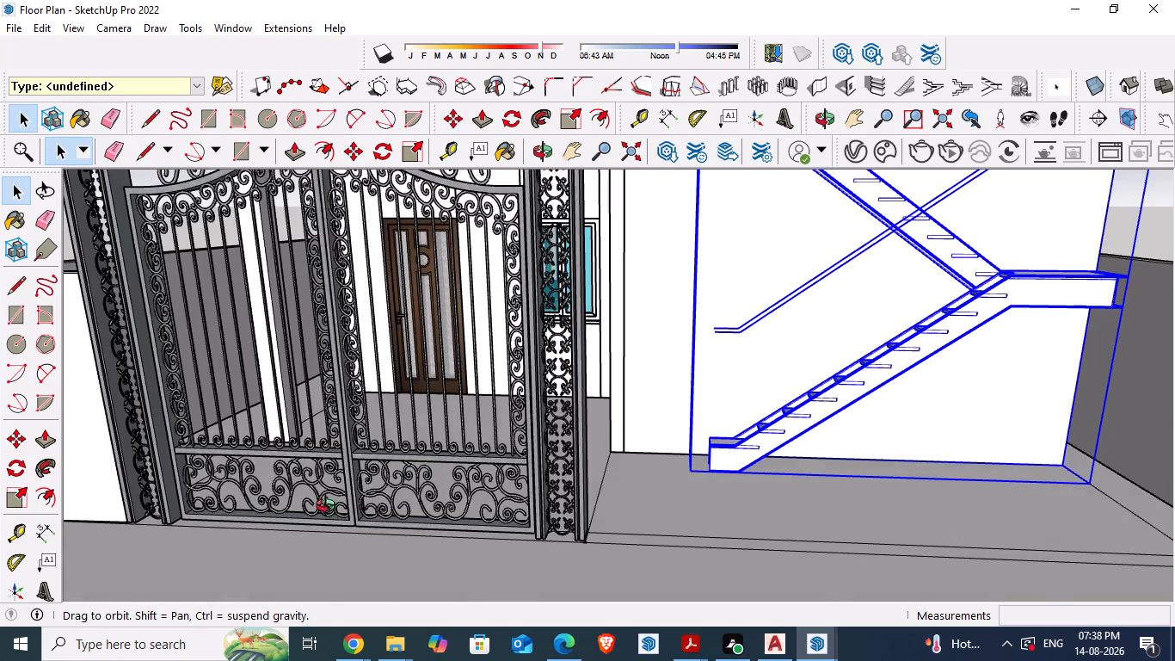
scroll(310, 448, "down", 3)
middle_click_drag(551, 449, 456, 485)
left_click(594, 488)
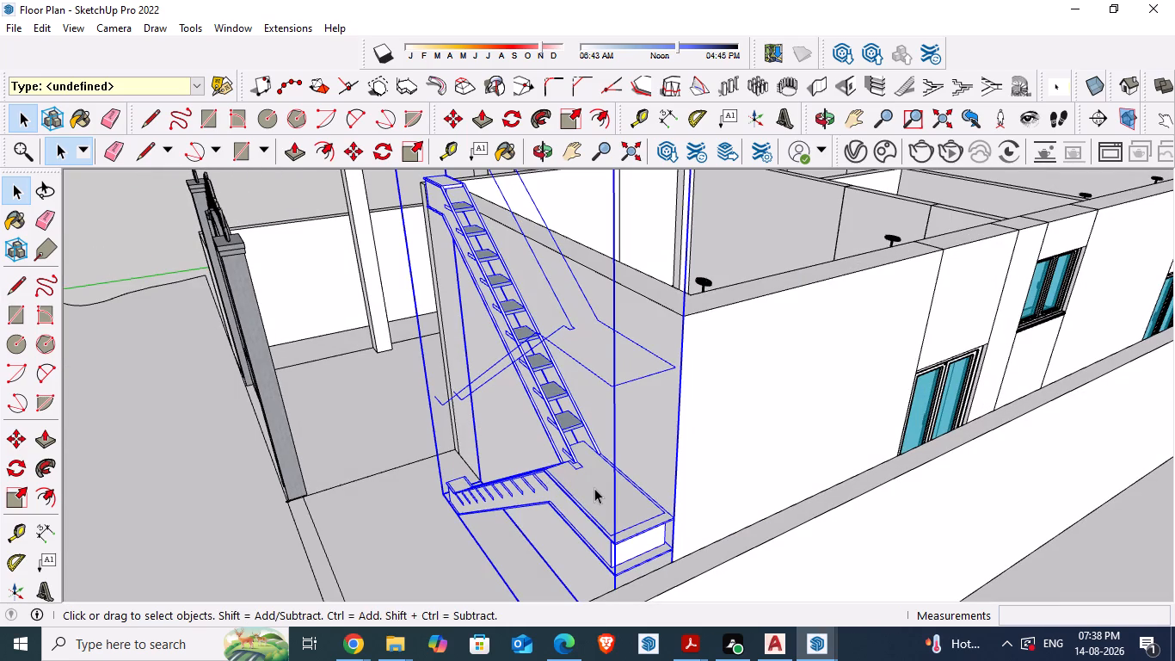
key("s")
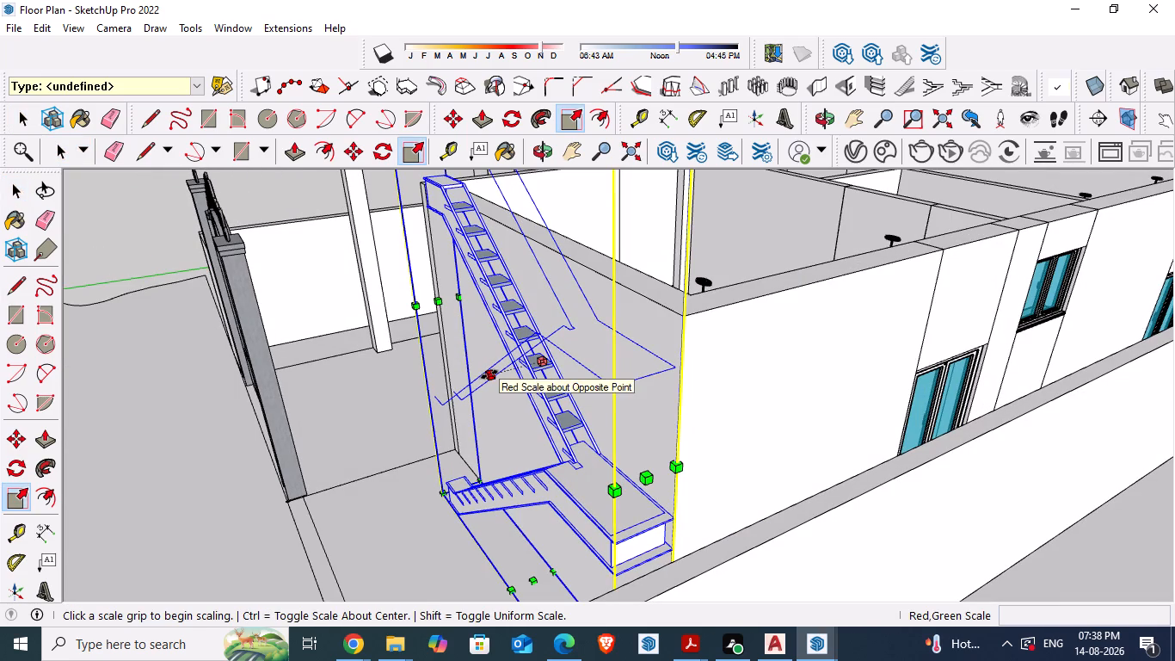
left_click_drag(489, 374, 358, 475)
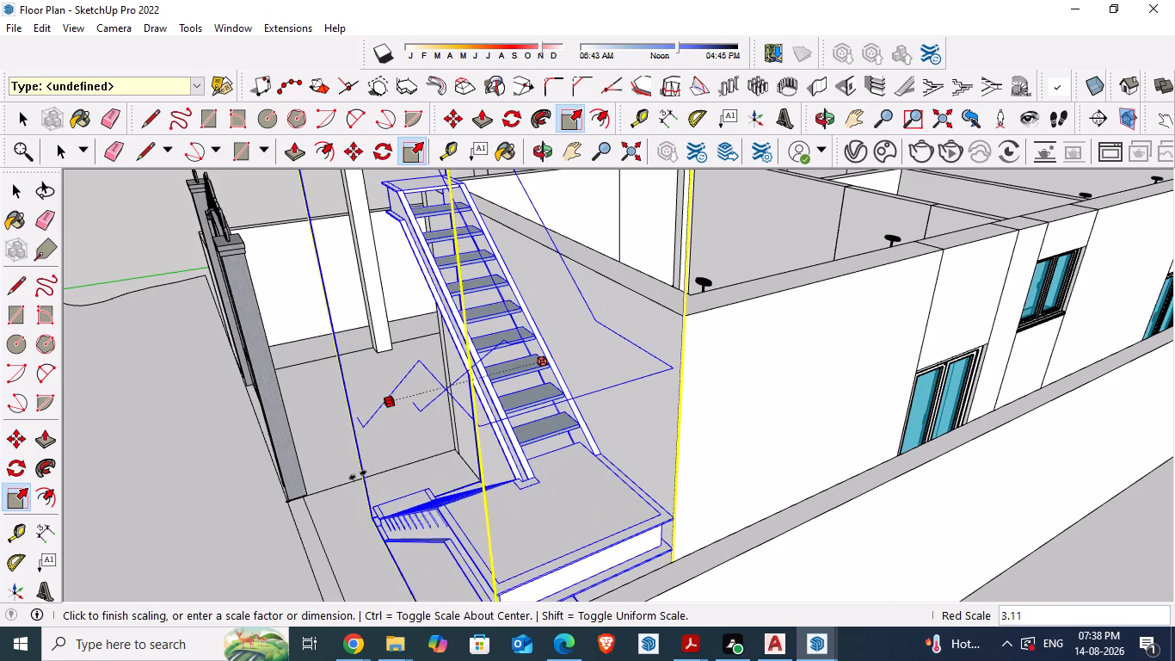
left_click_drag(358, 475, 317, 531)
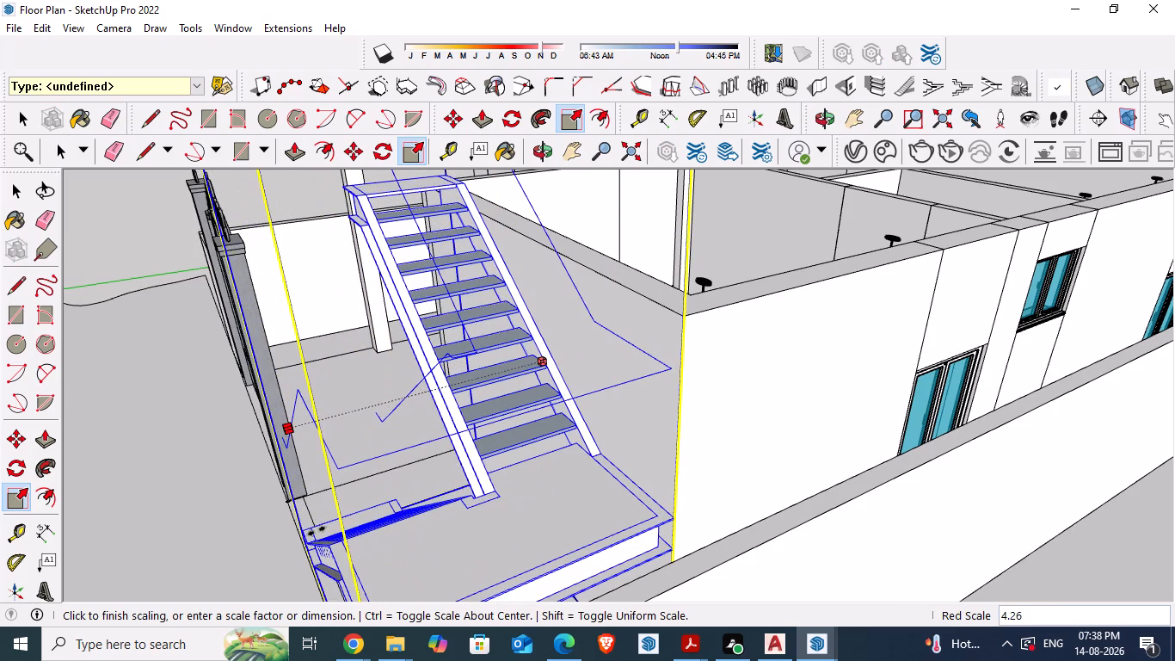
left_click_drag(317, 531, 372, 529)
scroll(344, 552, "down", 7)
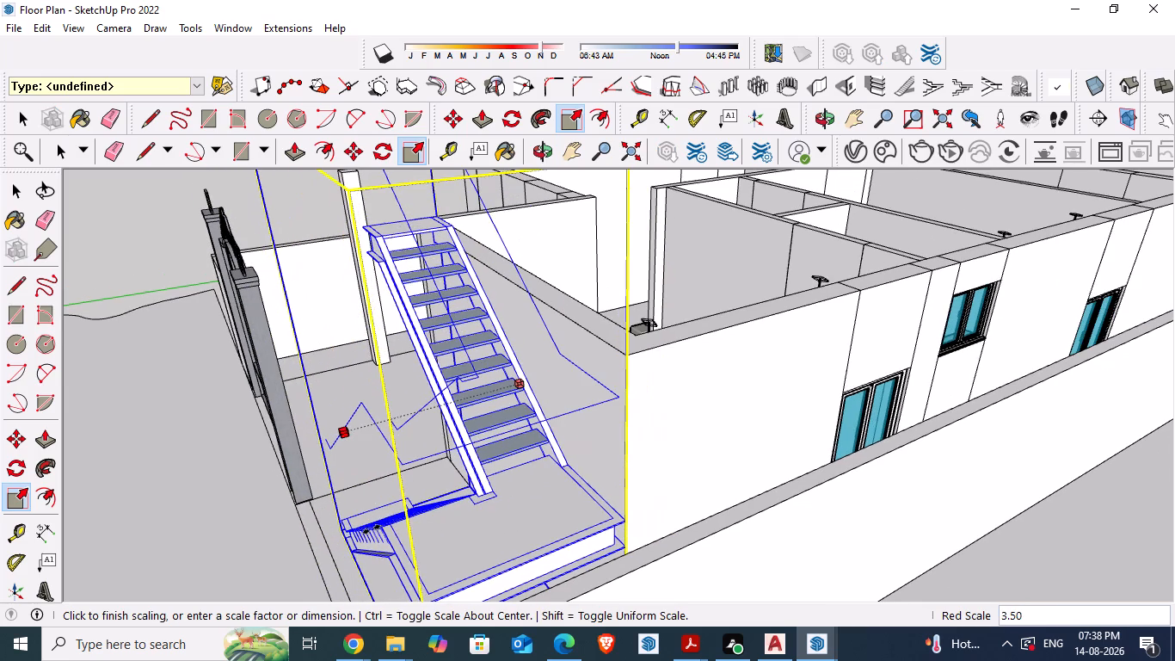
left_click_drag(372, 529, 335, 553)
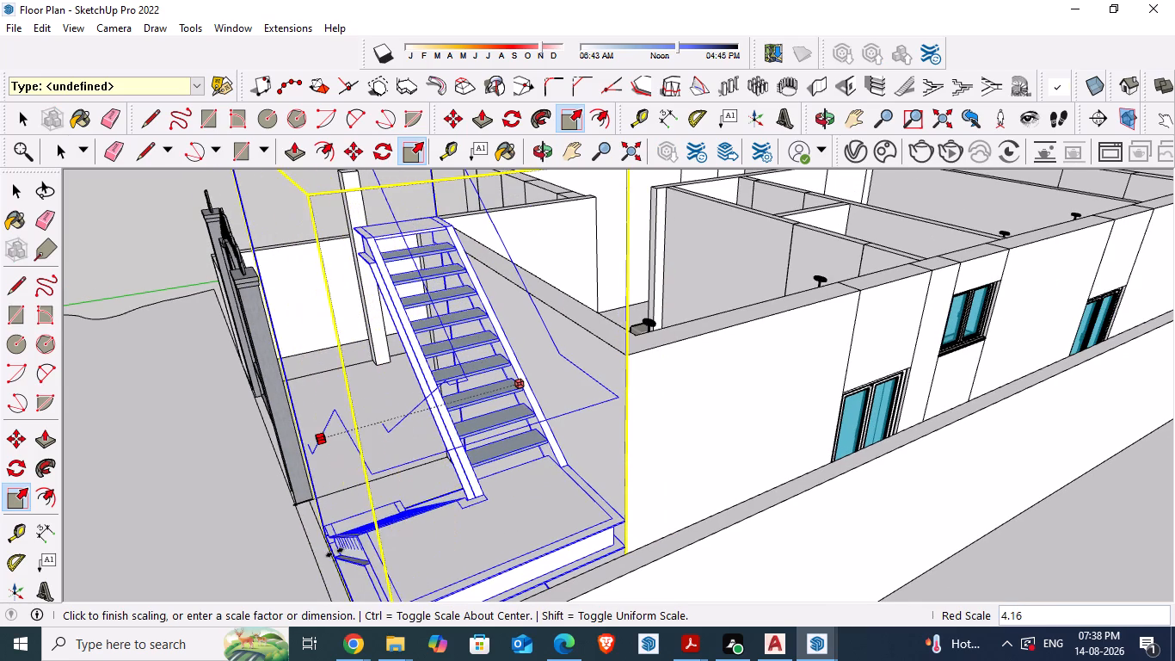
left_click_drag(335, 553, 360, 545)
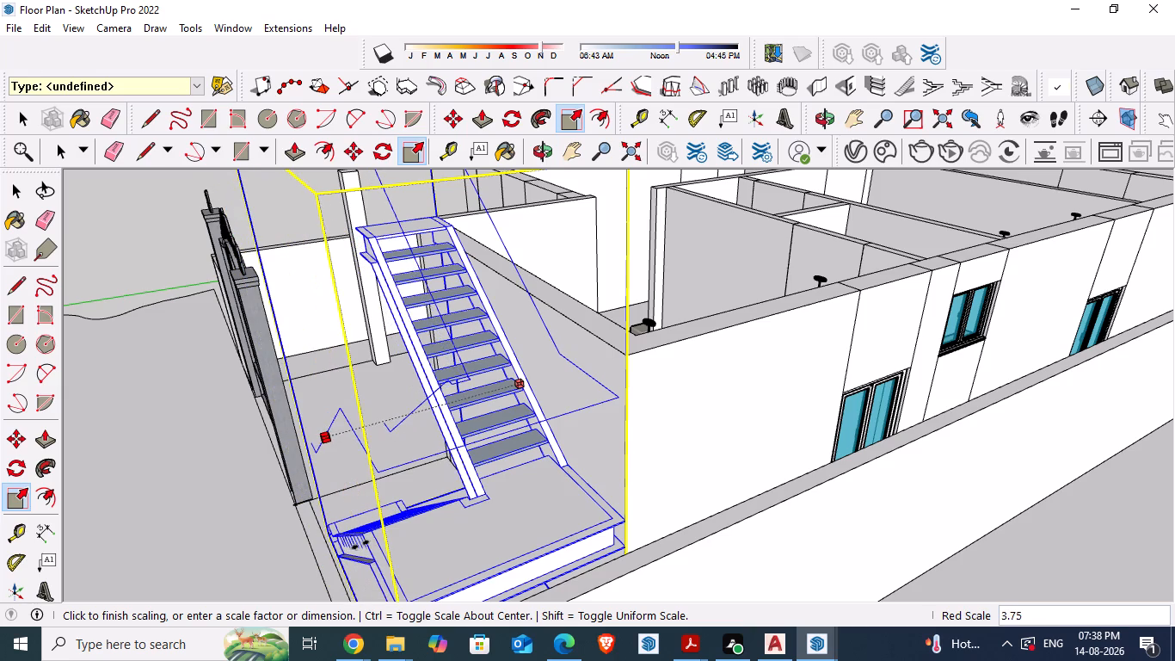
left_click_drag(360, 545, 360, 542)
left_click(360, 542)
key("space")
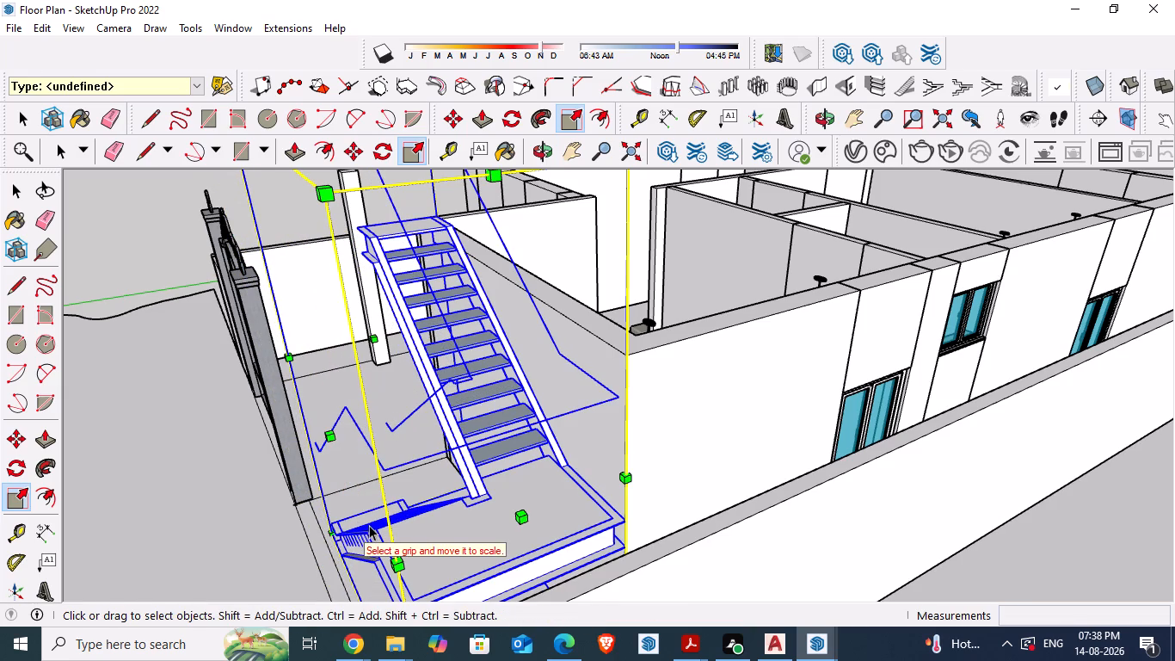
Scale the staircase down along the blue axis so its overall height matches the top of the house's front wall.
scroll(437, 431, "down", 3)
middle_click_drag(335, 432, 611, 462)
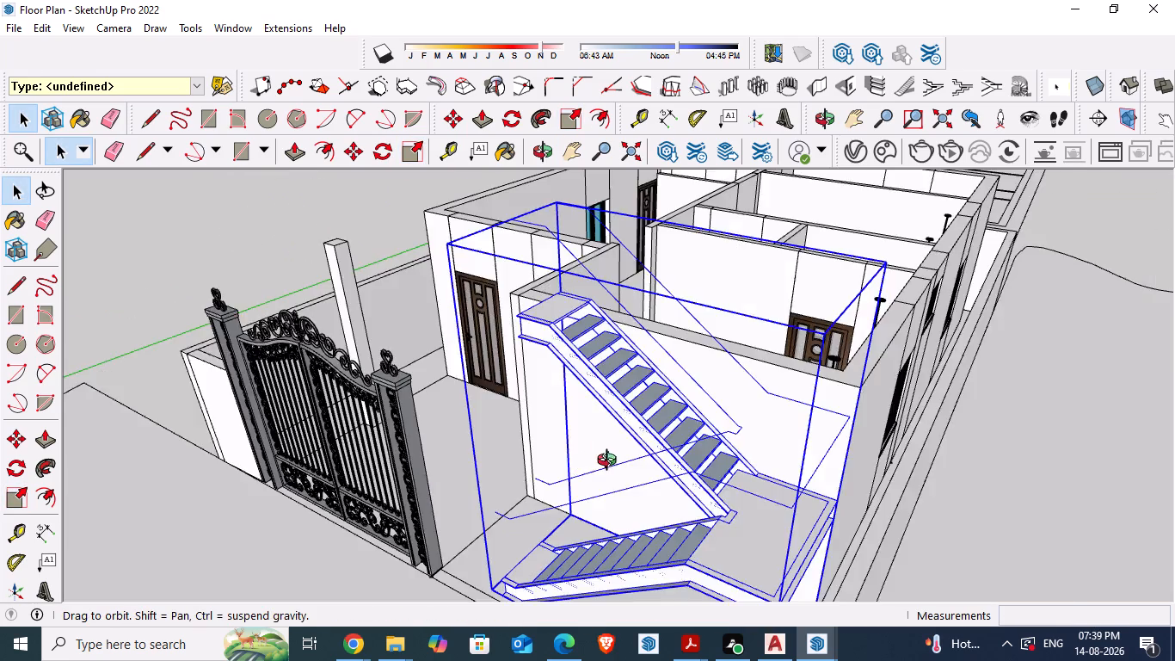
middle_click_drag(611, 462, 627, 459)
scroll(563, 356, "down", 1)
middle_click_drag(803, 461, 766, 447)
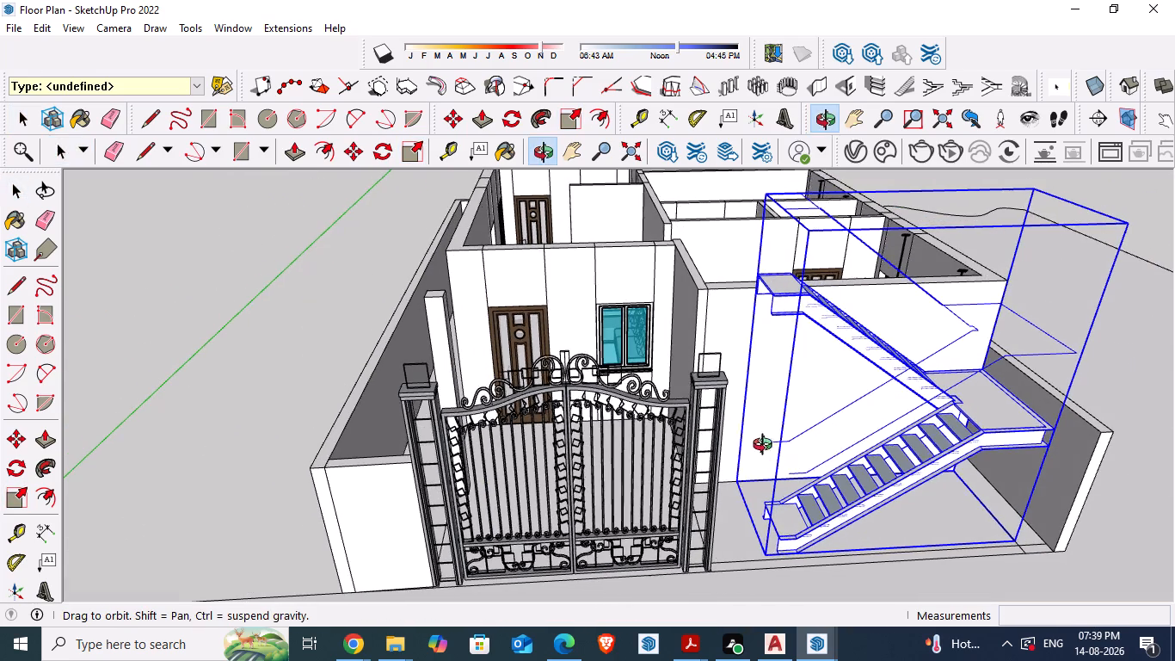
middle_click_drag(766, 447, 729, 436)
scroll(724, 423, "down", 1)
scroll(735, 317, "up", 1)
middle_click_drag(735, 349, 736, 366)
scroll(747, 349, "up", 3)
scroll(705, 343, "down", 5)
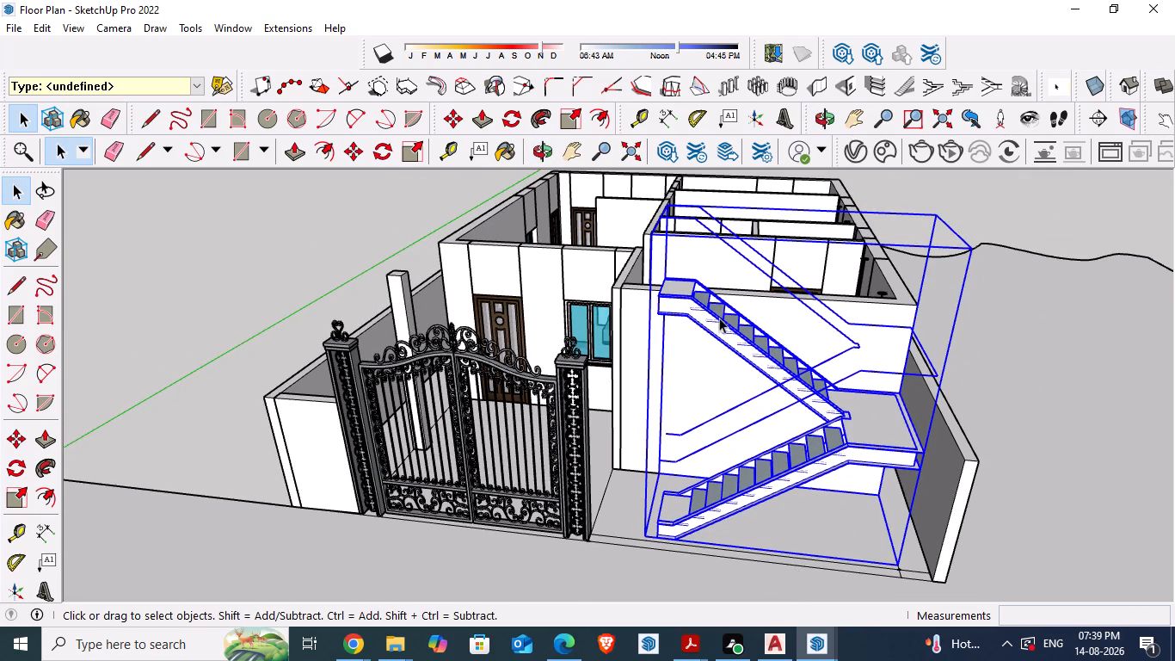
left_click(693, 322)
left_click(753, 333)
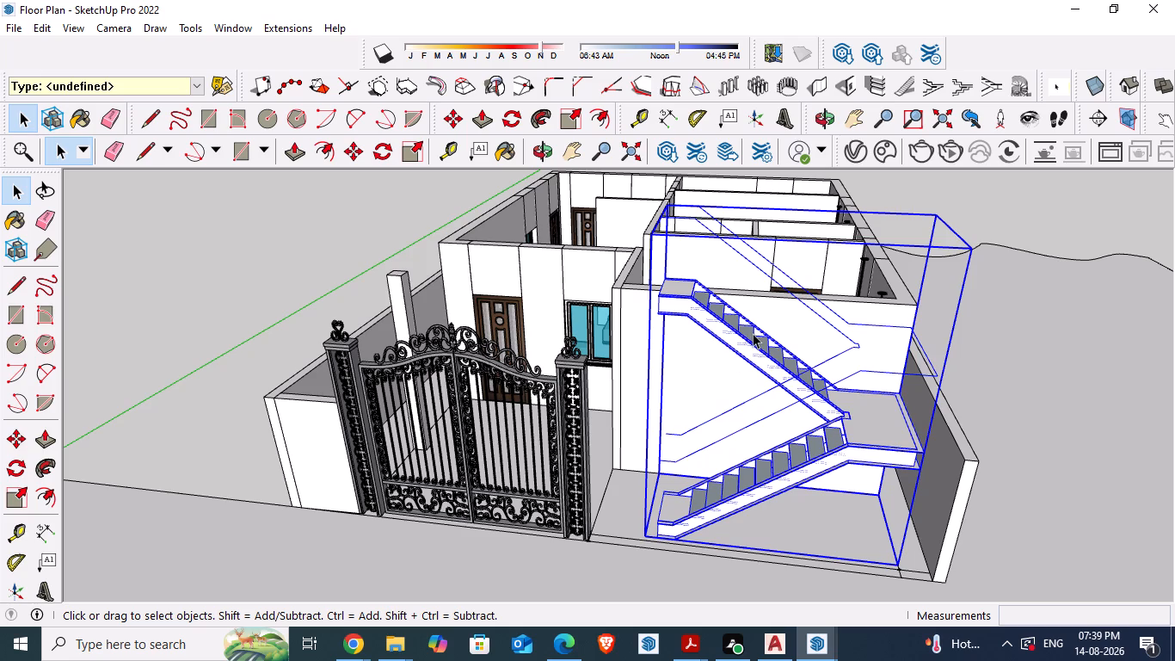
key("s")
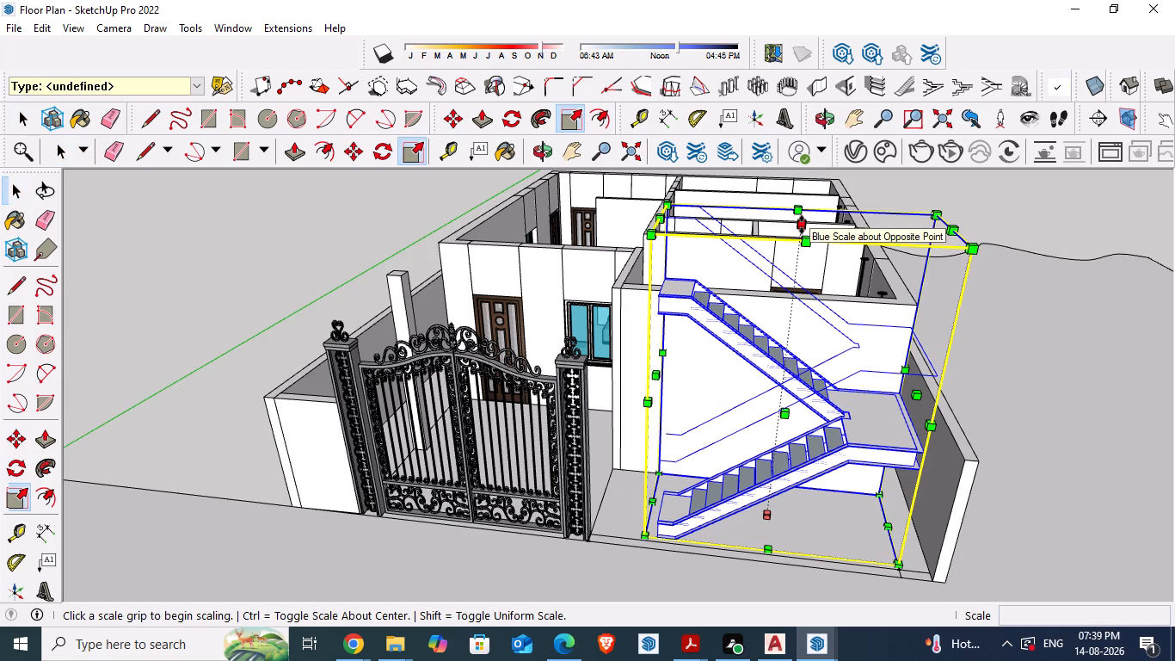
left_click_drag(800, 225, 635, 293)
left_click(635, 293)
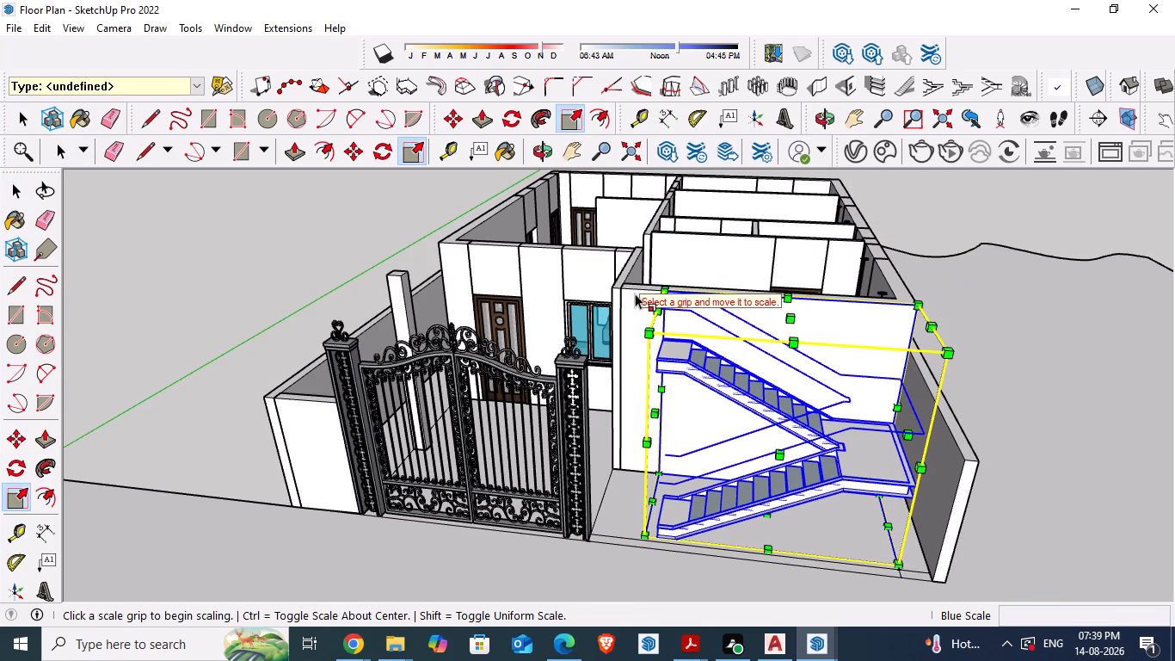
key("space")
left_click(1027, 342)
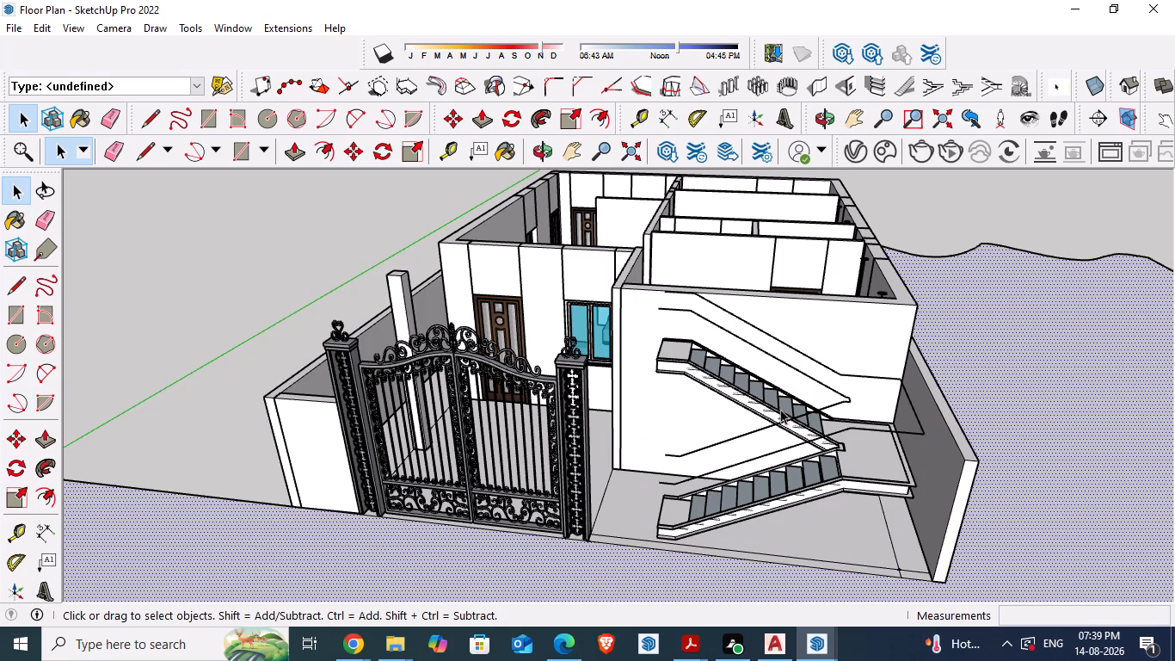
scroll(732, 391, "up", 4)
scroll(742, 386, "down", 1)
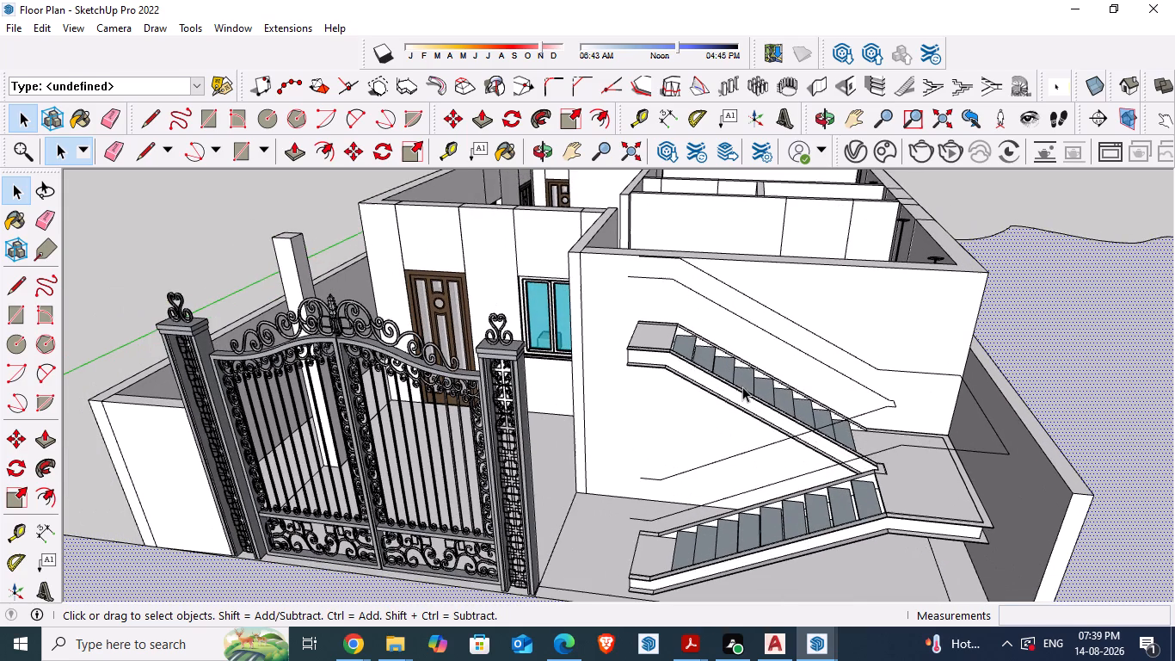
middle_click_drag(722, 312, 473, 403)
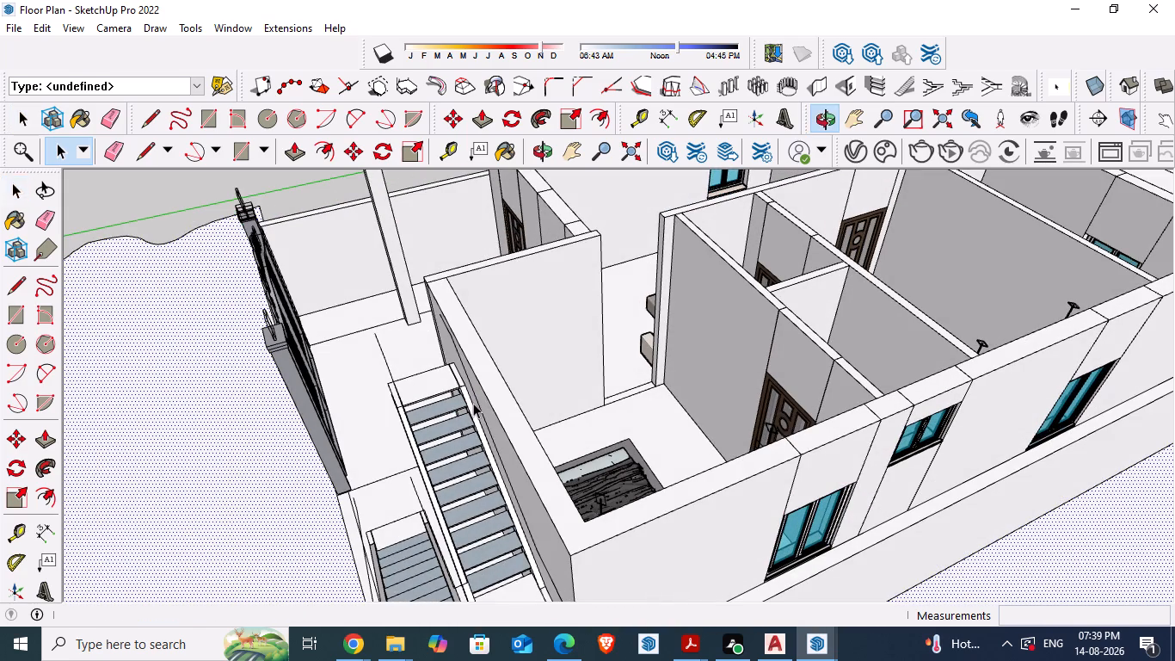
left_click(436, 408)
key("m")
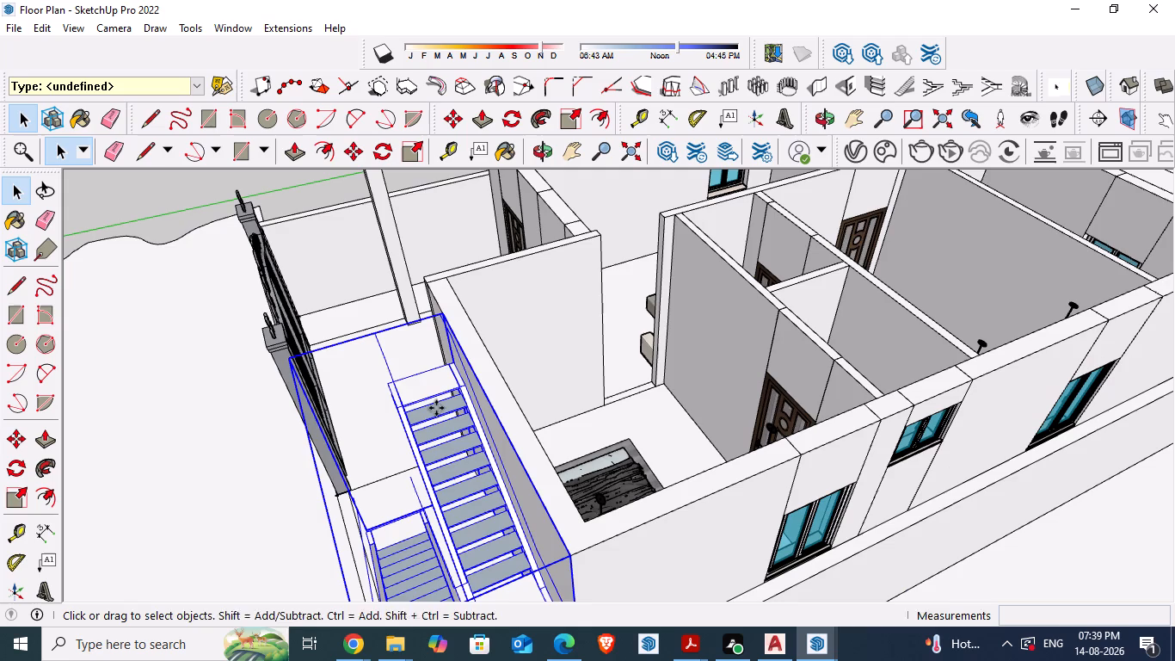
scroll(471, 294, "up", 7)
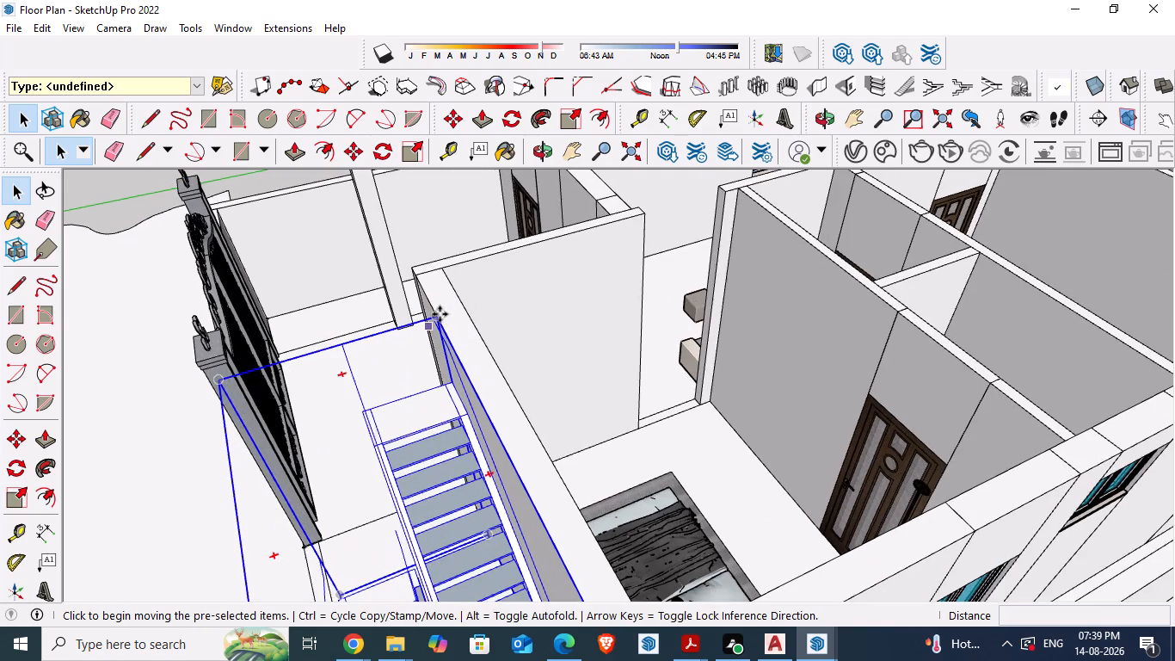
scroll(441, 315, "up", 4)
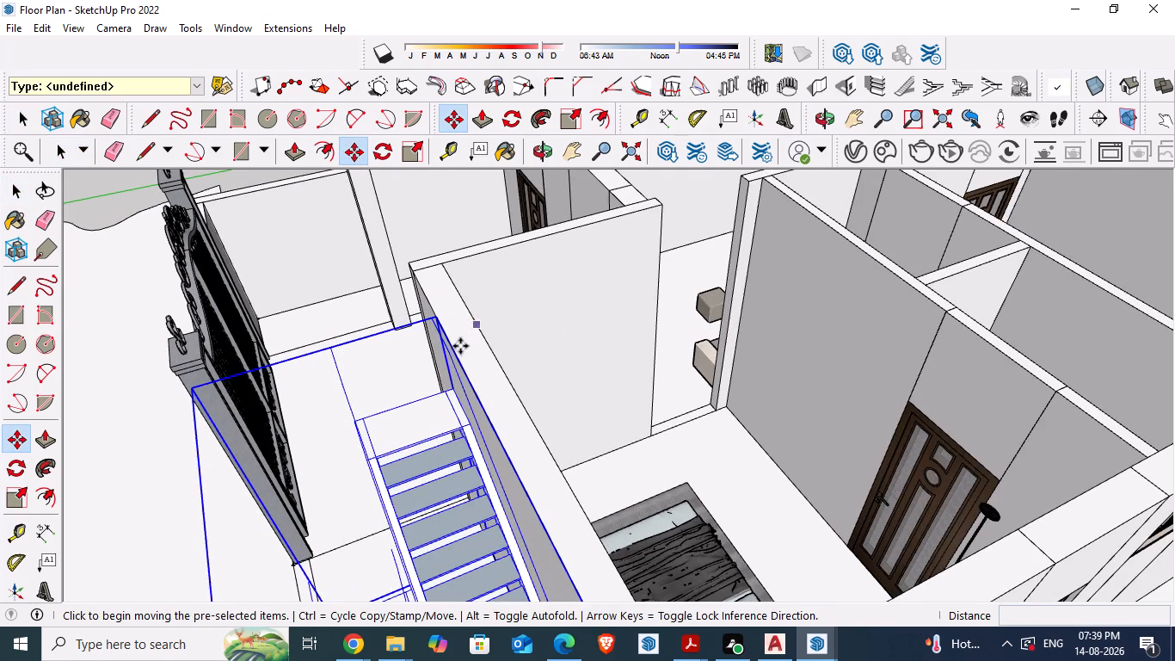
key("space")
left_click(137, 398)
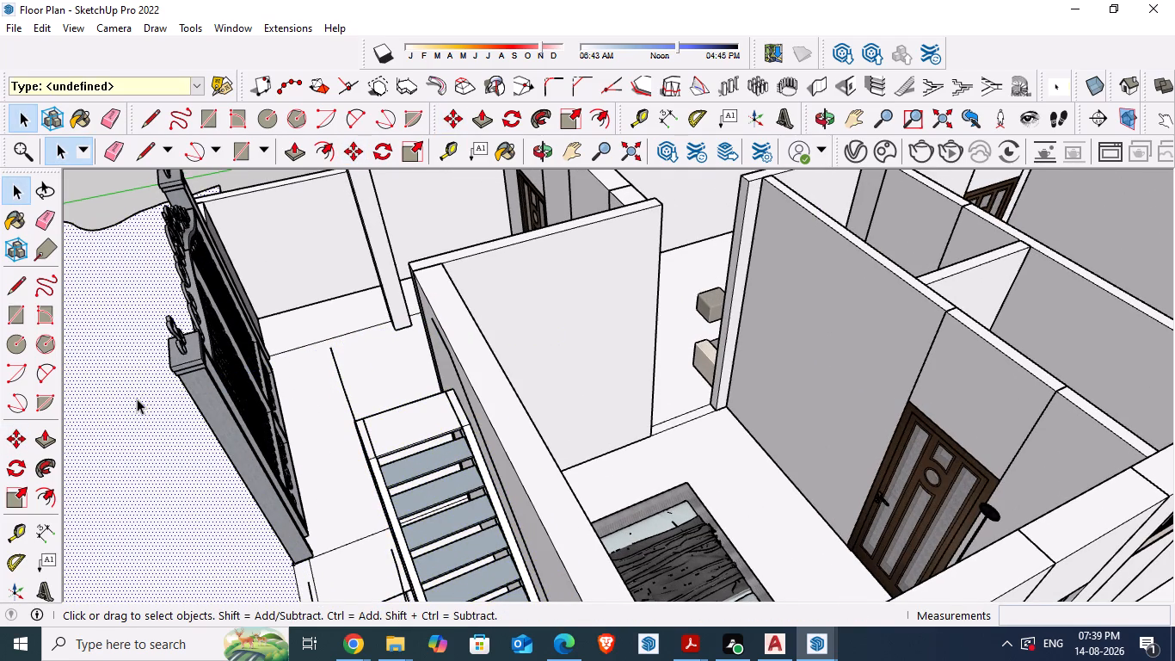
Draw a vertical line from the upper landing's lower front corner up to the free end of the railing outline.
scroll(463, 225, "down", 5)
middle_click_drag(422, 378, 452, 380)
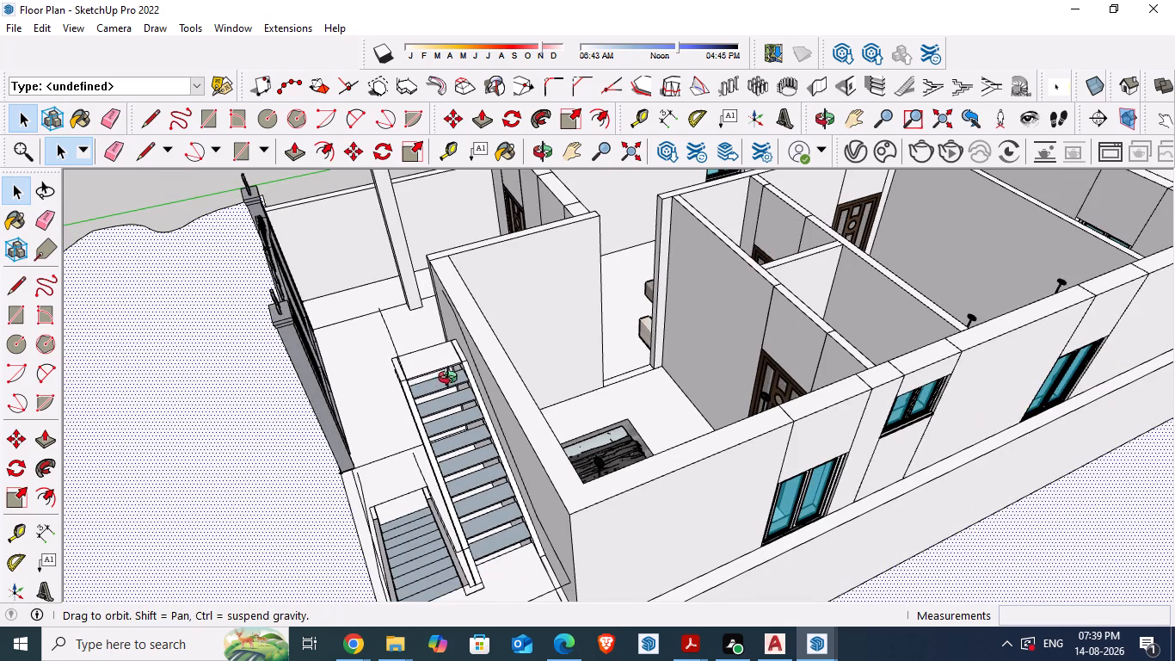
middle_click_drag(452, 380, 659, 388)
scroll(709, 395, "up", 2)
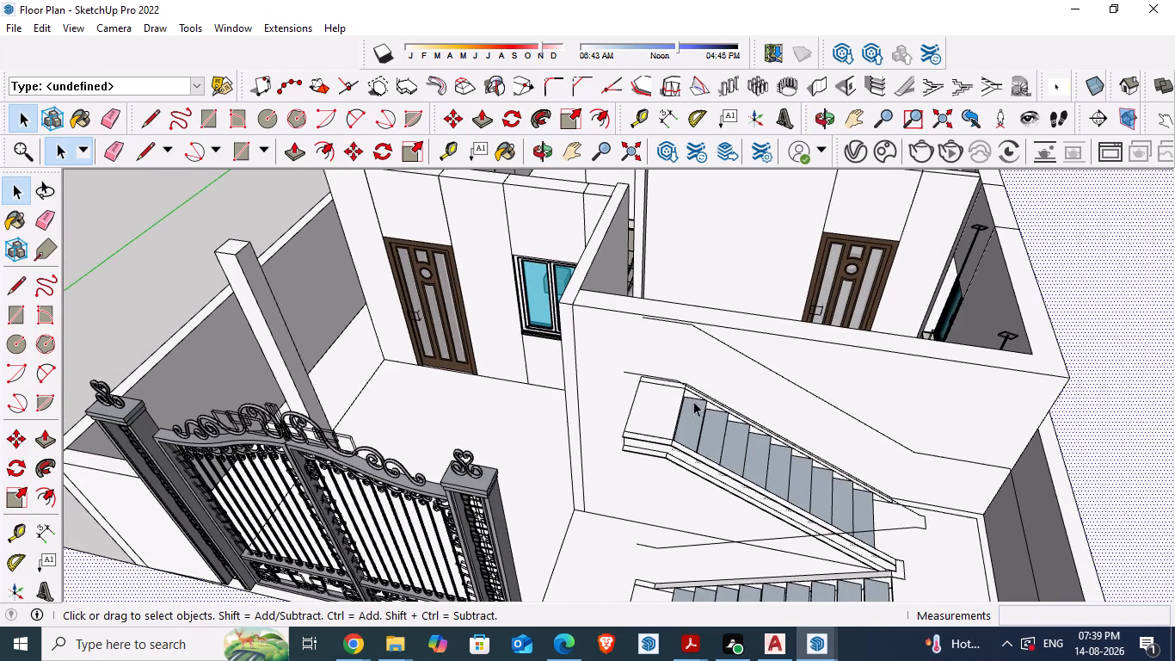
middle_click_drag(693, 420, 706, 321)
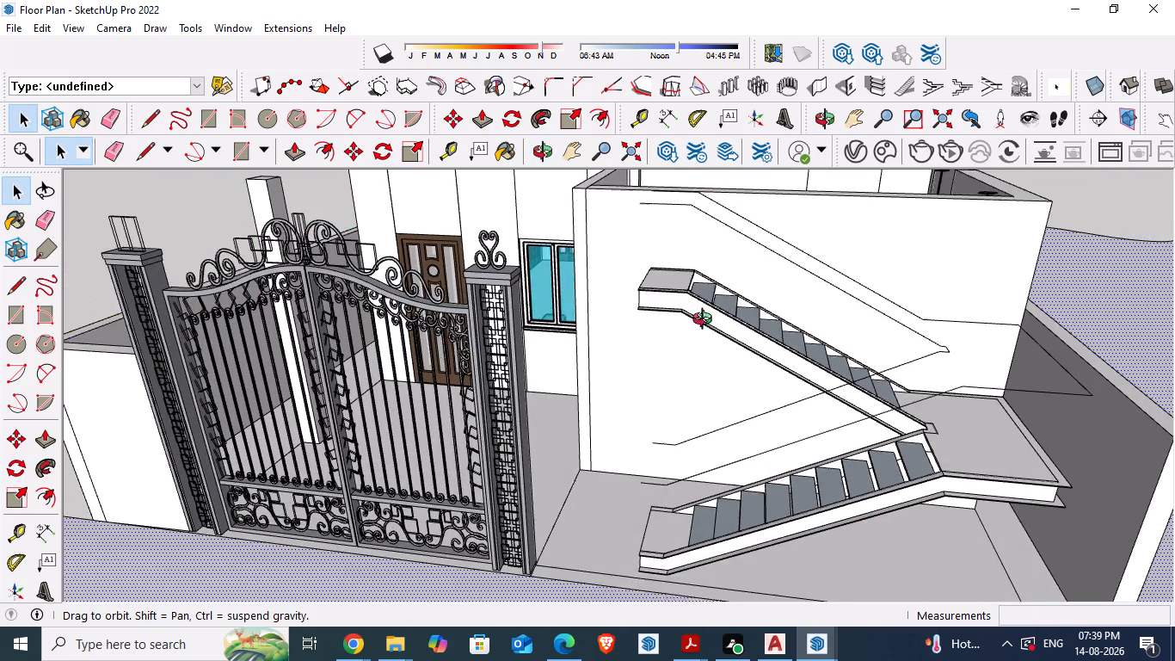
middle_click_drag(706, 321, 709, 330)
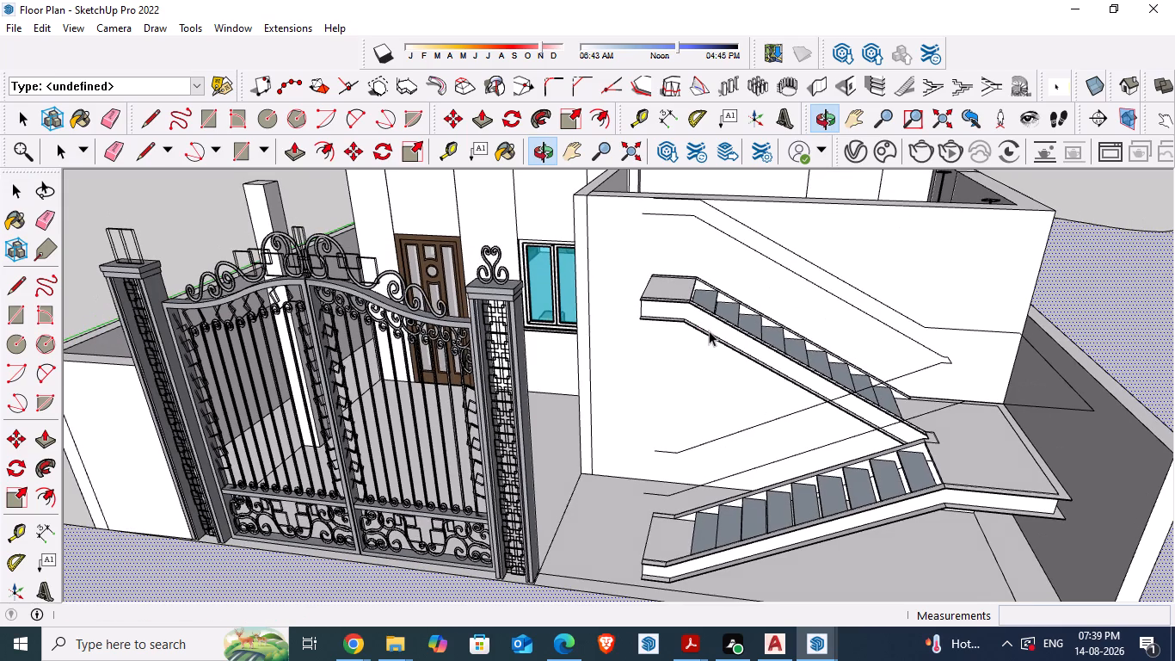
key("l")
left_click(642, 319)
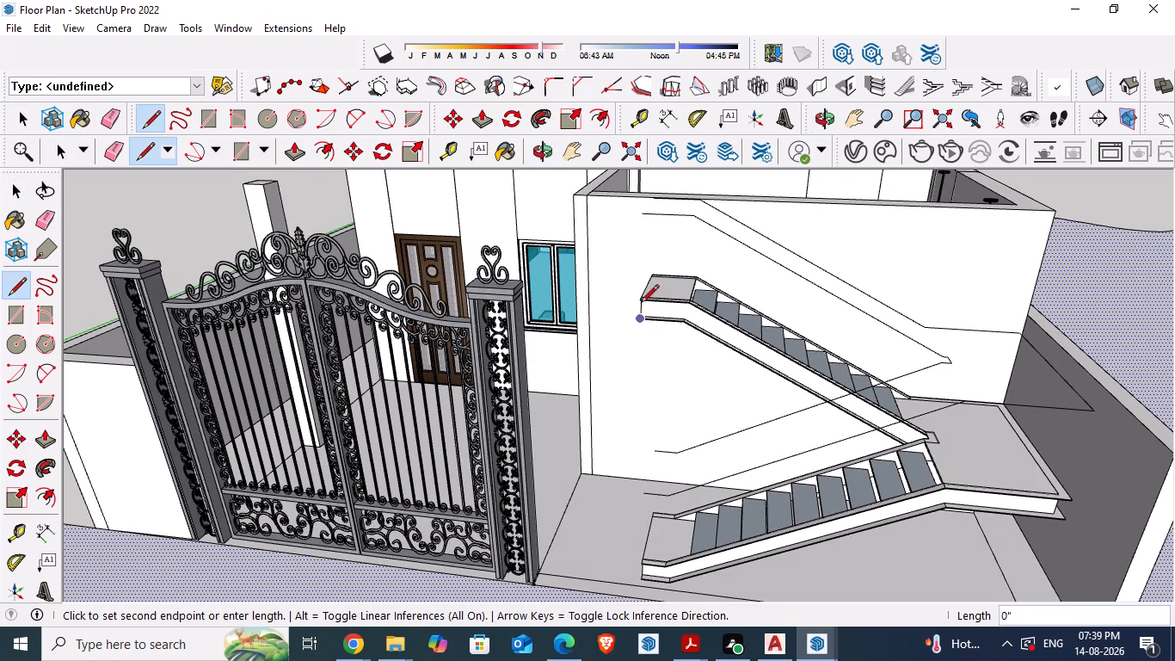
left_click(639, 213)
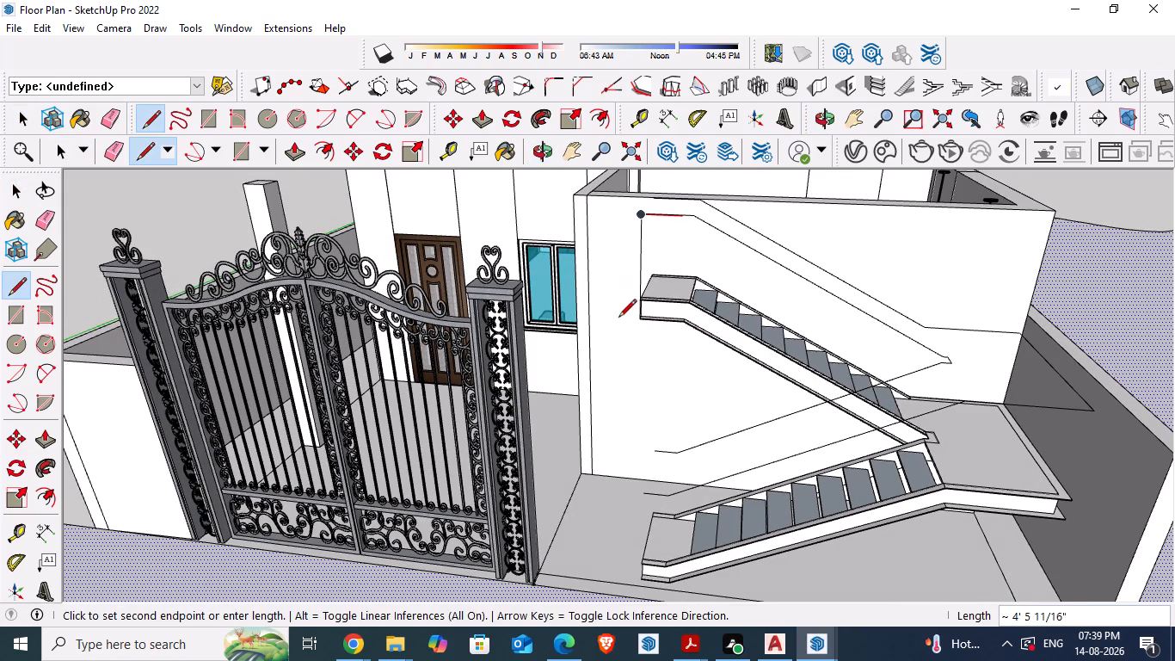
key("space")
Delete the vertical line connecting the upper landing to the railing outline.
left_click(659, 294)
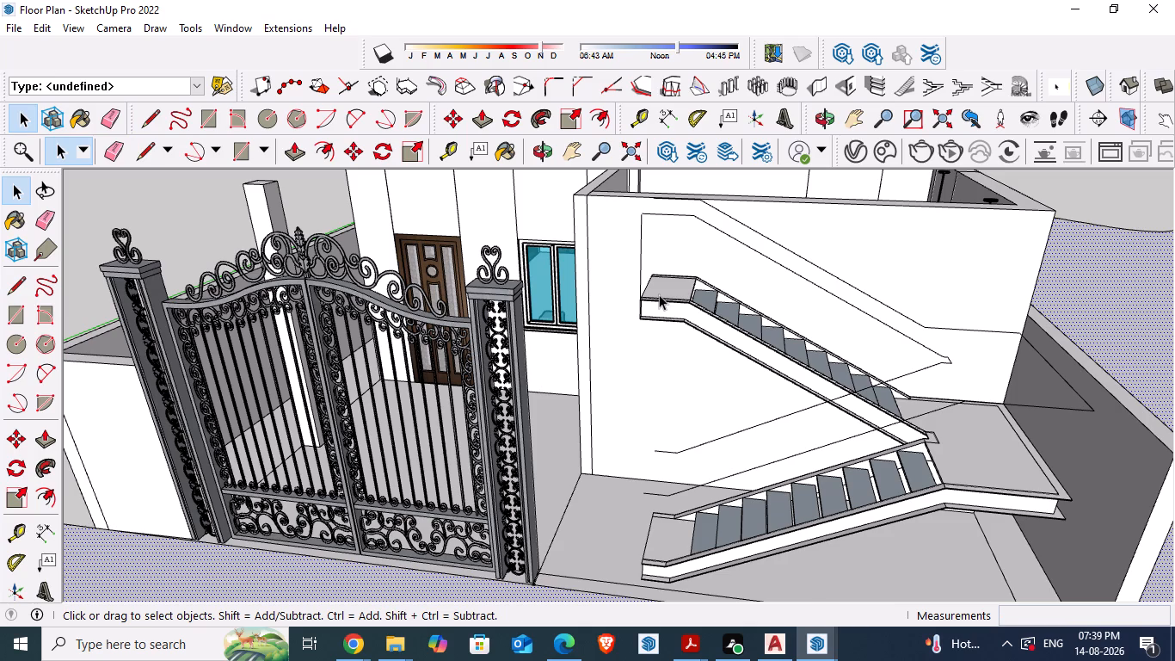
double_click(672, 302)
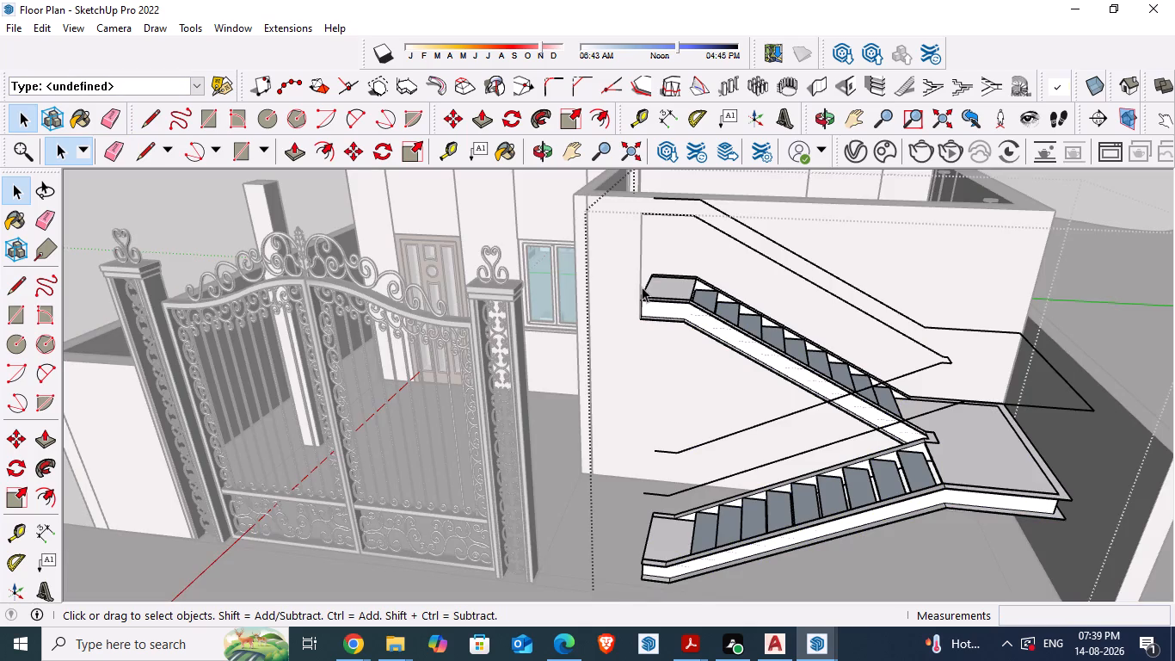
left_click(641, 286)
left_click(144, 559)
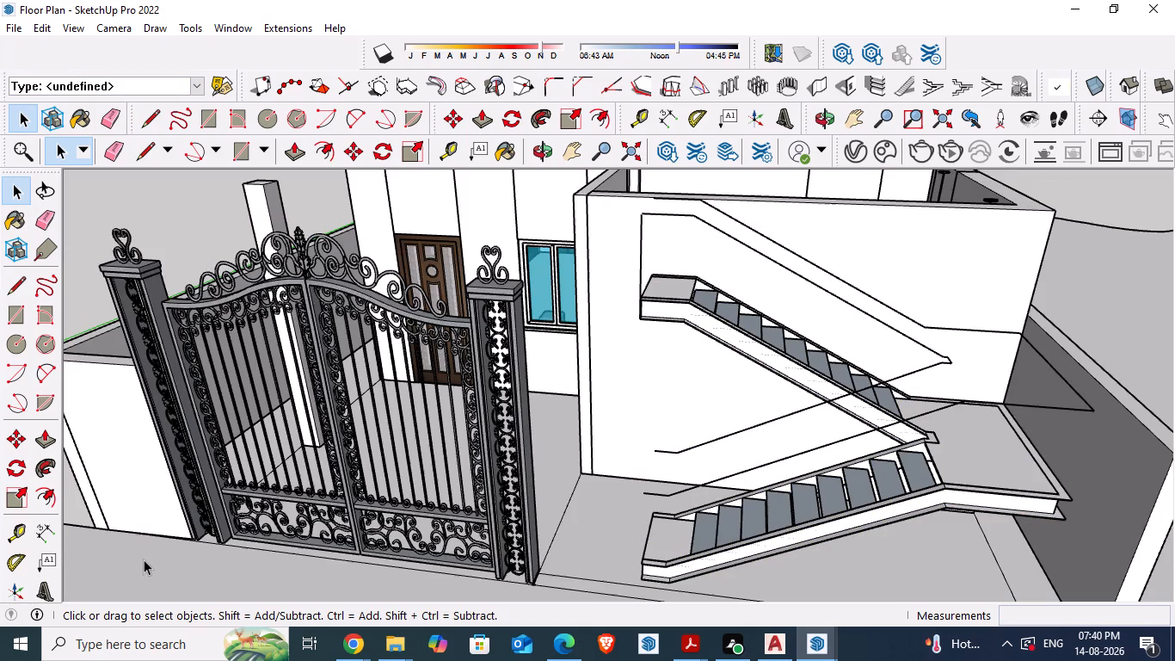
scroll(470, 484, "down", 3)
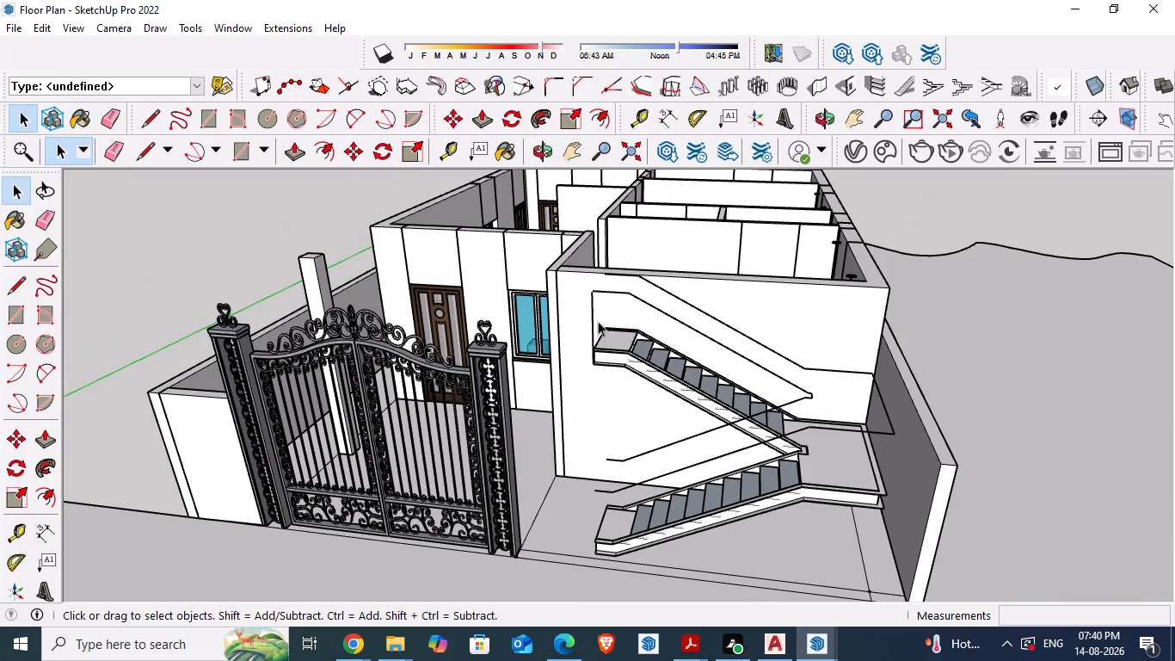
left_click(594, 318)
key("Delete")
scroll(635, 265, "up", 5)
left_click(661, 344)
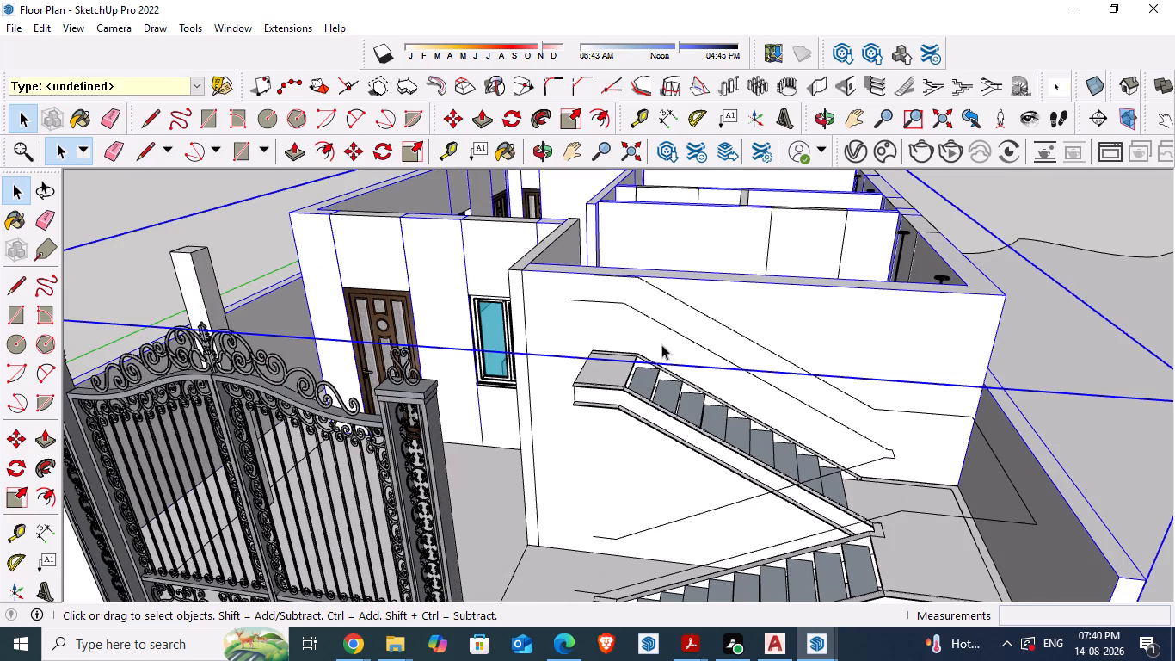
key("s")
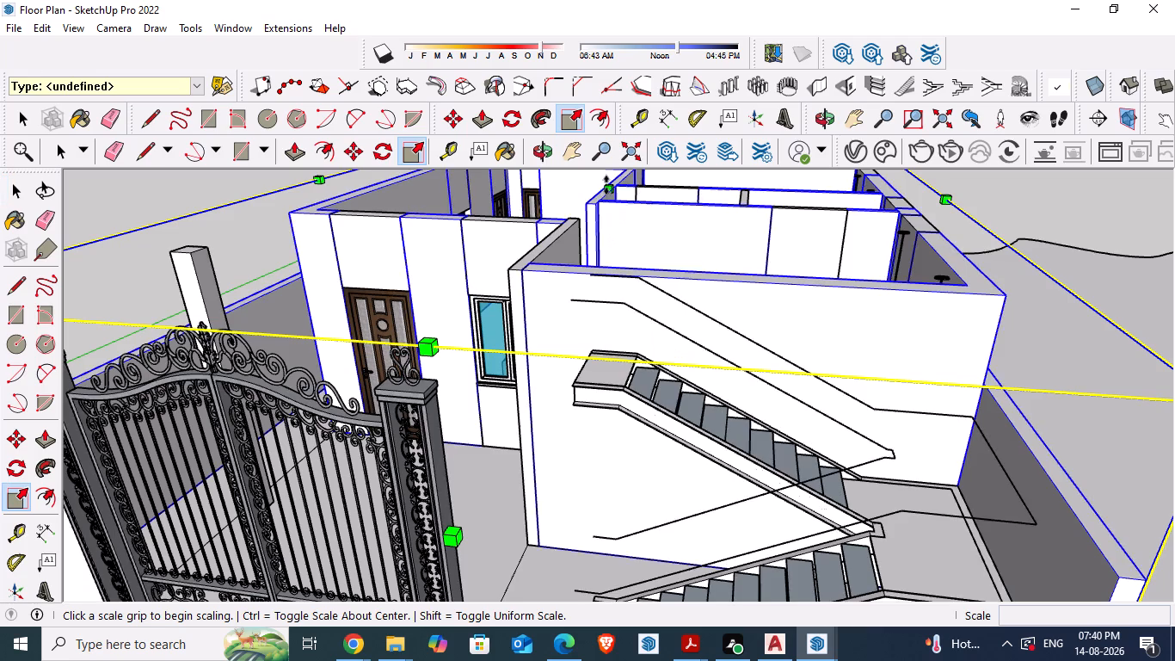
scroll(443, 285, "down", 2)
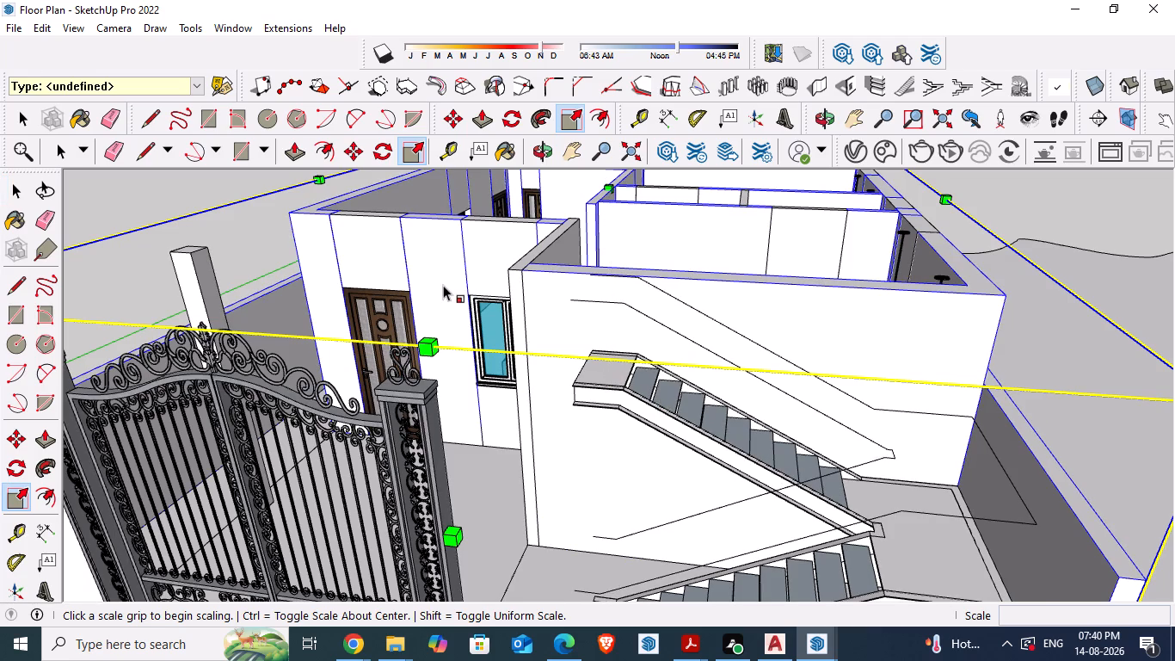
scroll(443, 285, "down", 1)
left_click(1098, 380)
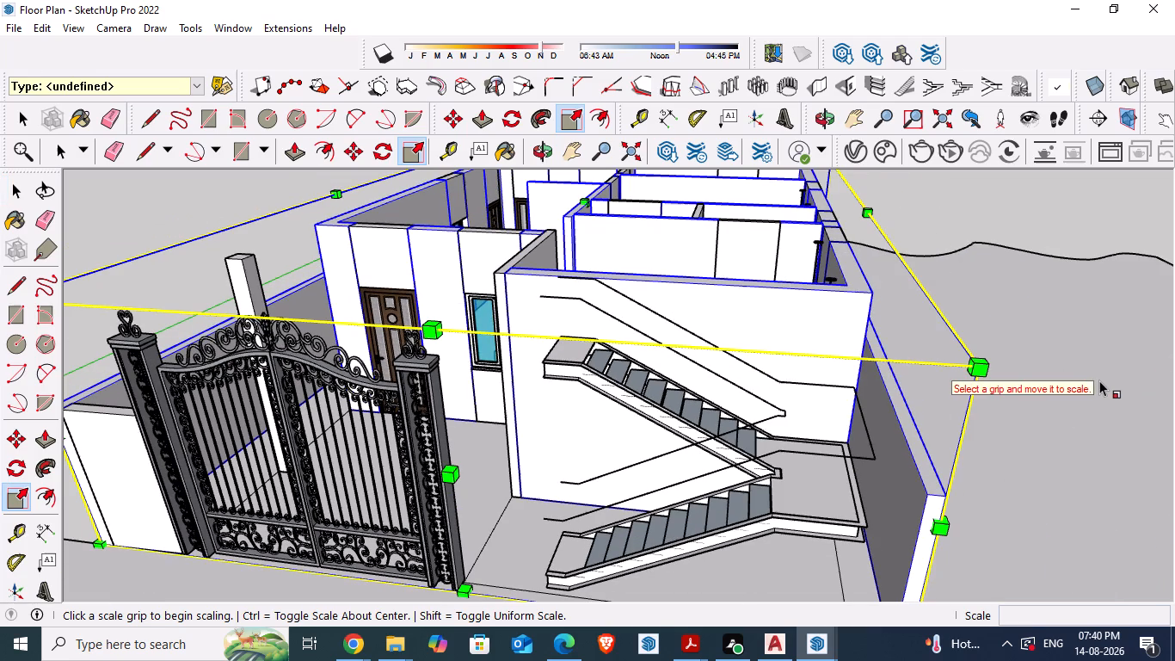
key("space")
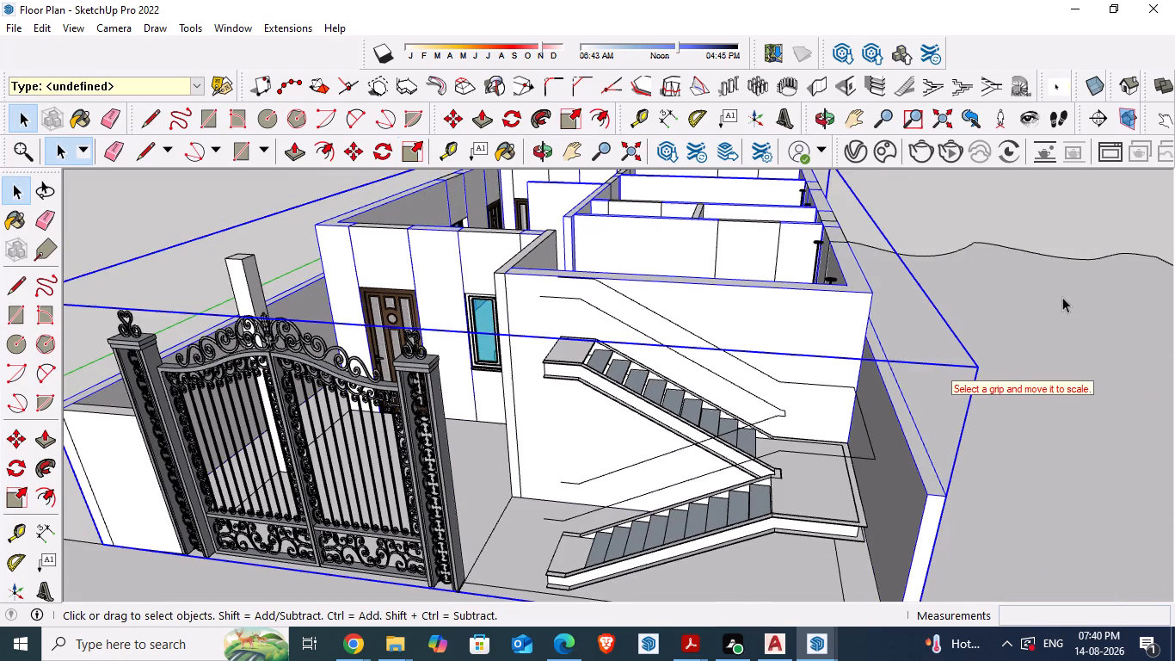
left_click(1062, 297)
Rescale the staircase along the blue axis so its top lines up with the front wall's top edge.
left_click(728, 461)
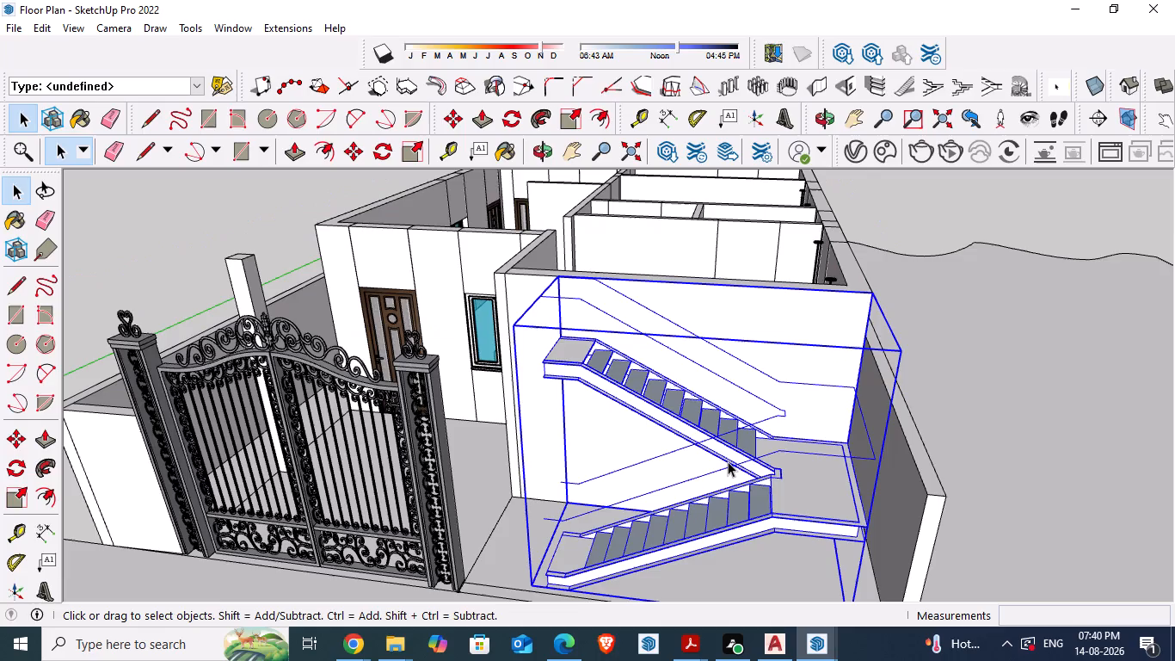
key("s")
scroll(594, 283, "up", 3)
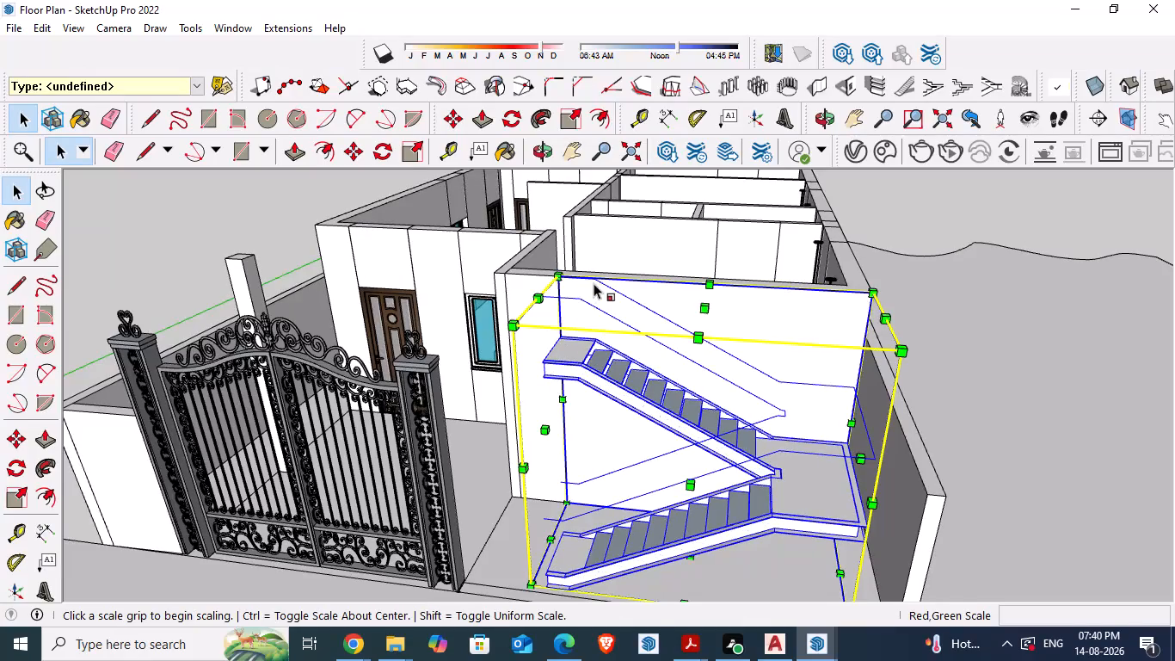
scroll(594, 283, "up", 5)
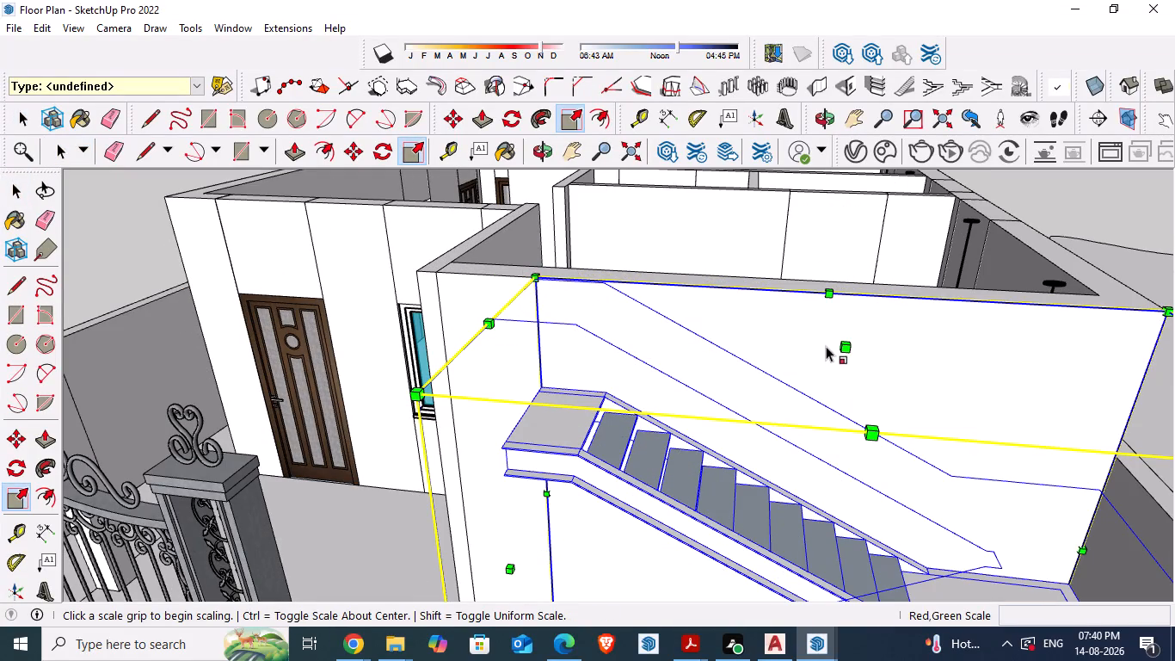
left_click_drag(845, 344, 795, 298)
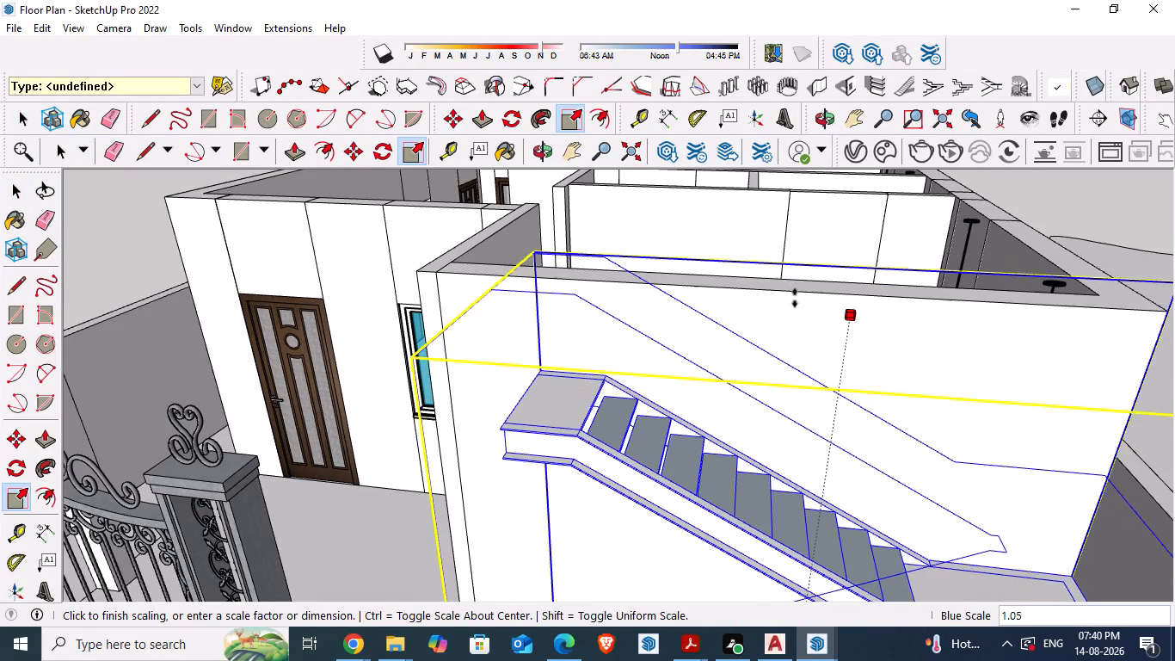
left_click_drag(795, 298, 779, 293)
left_click(779, 293)
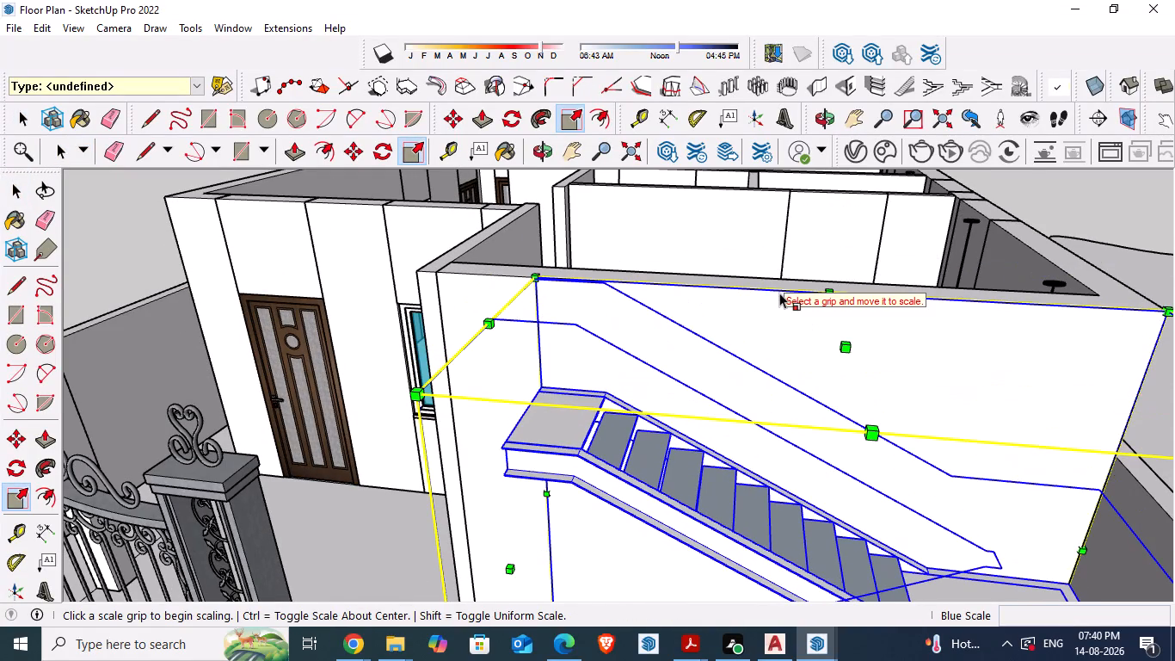
key("space")
Save the floor plan model.
scroll(599, 295, "down", 4)
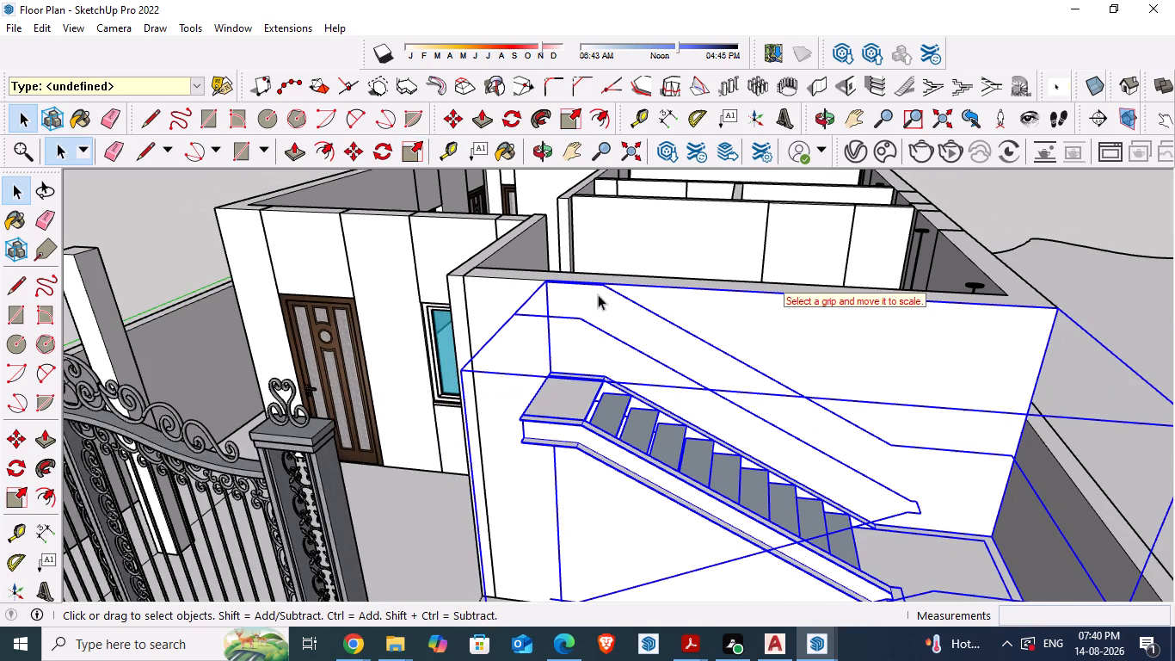
key("ctrl+s")
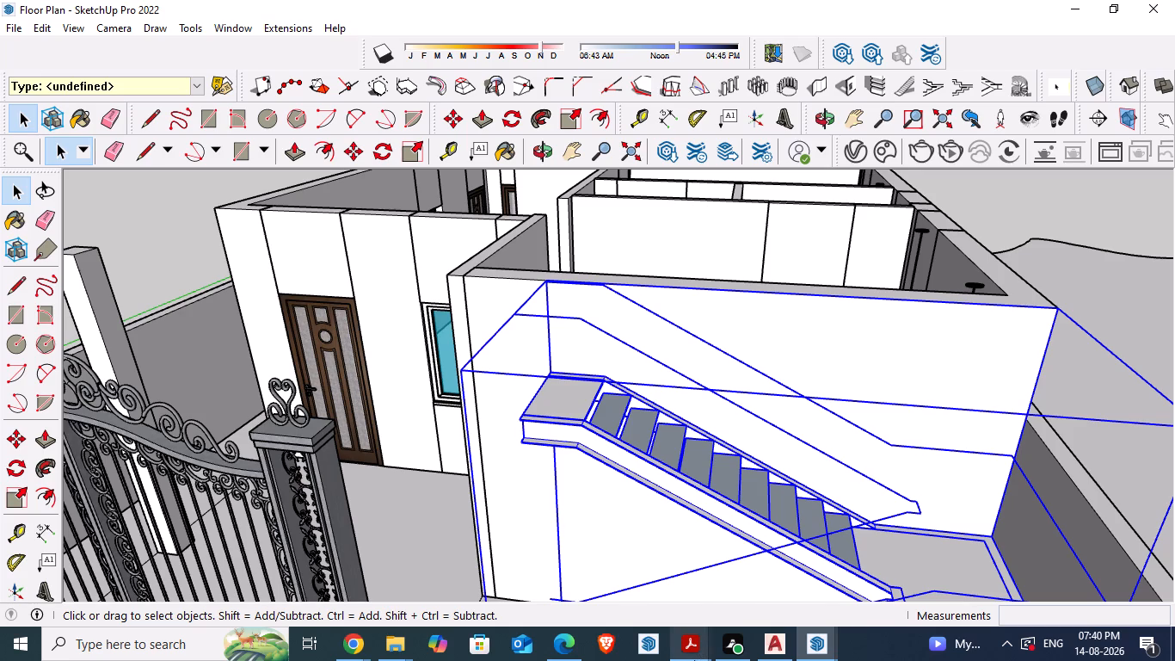
left_click(1058, 223)
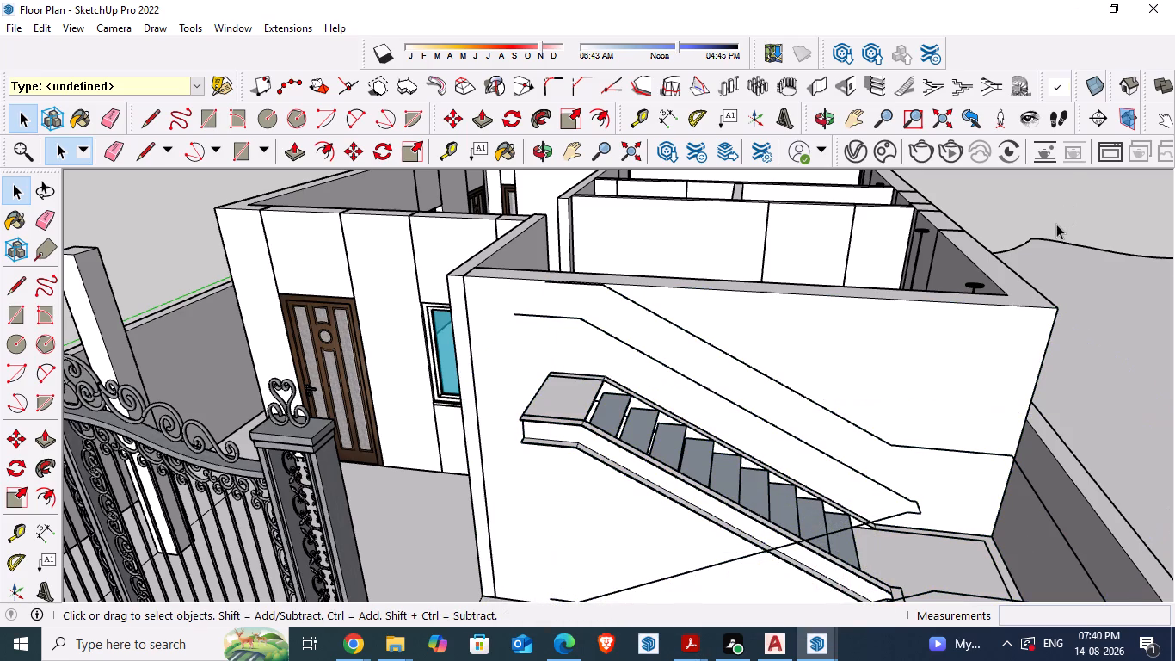
Unhide all hidden objects to bring back the roof slab over the house.
scroll(936, 317, "down", 2)
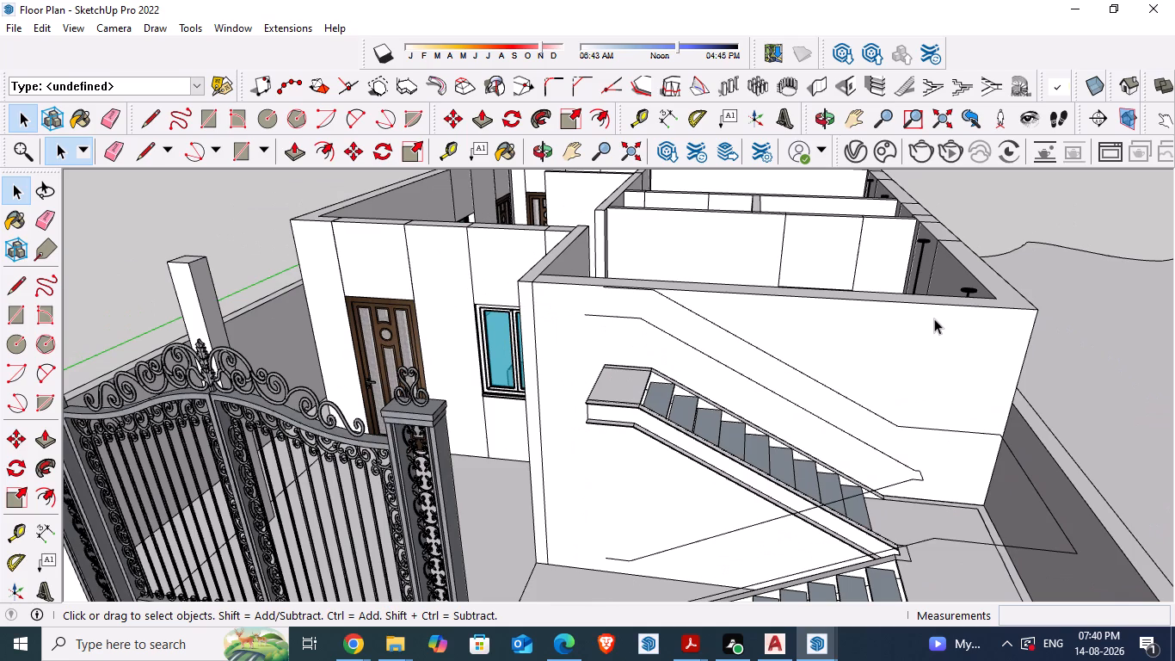
scroll(934, 319, "down", 1)
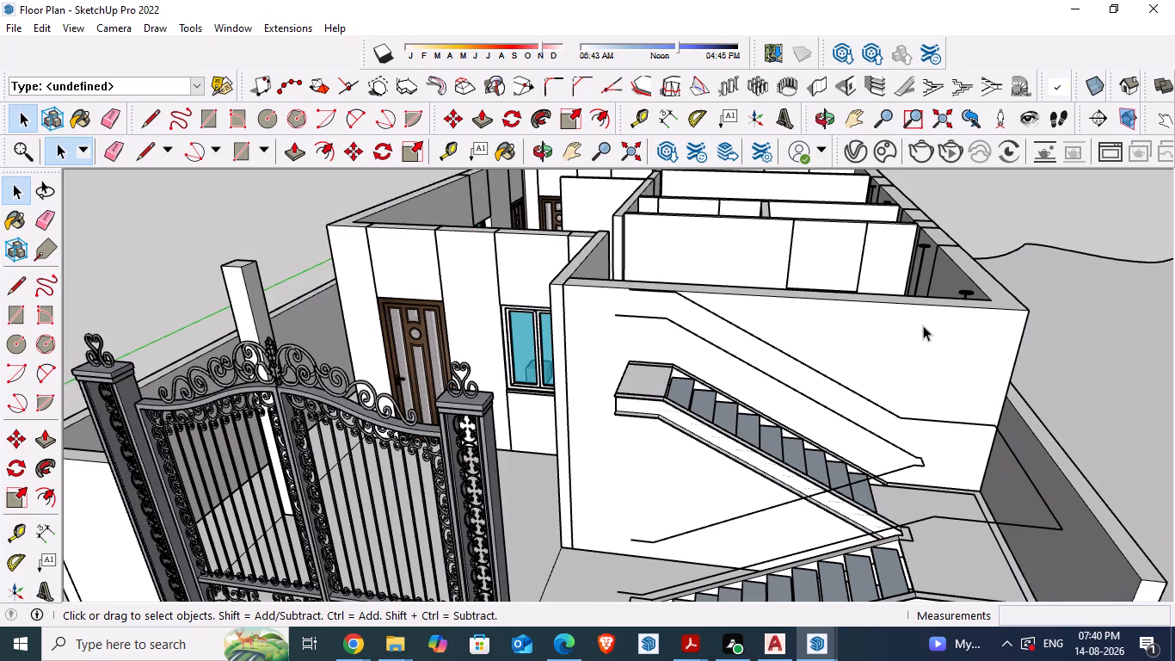
middle_click_drag(763, 420, 747, 501)
scroll(747, 497, "down", 2)
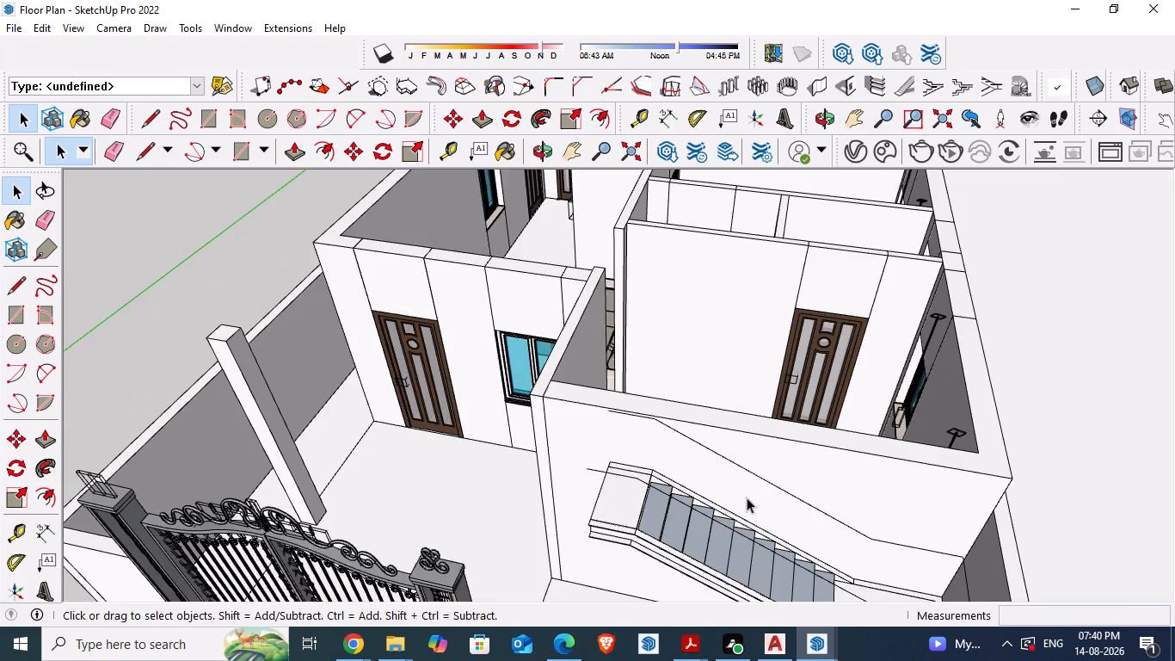
scroll(747, 497, "down", 6)
middle_click_drag(654, 503, 685, 535)
scroll(683, 502, "down", 2)
middle_click_drag(729, 511, 851, 497)
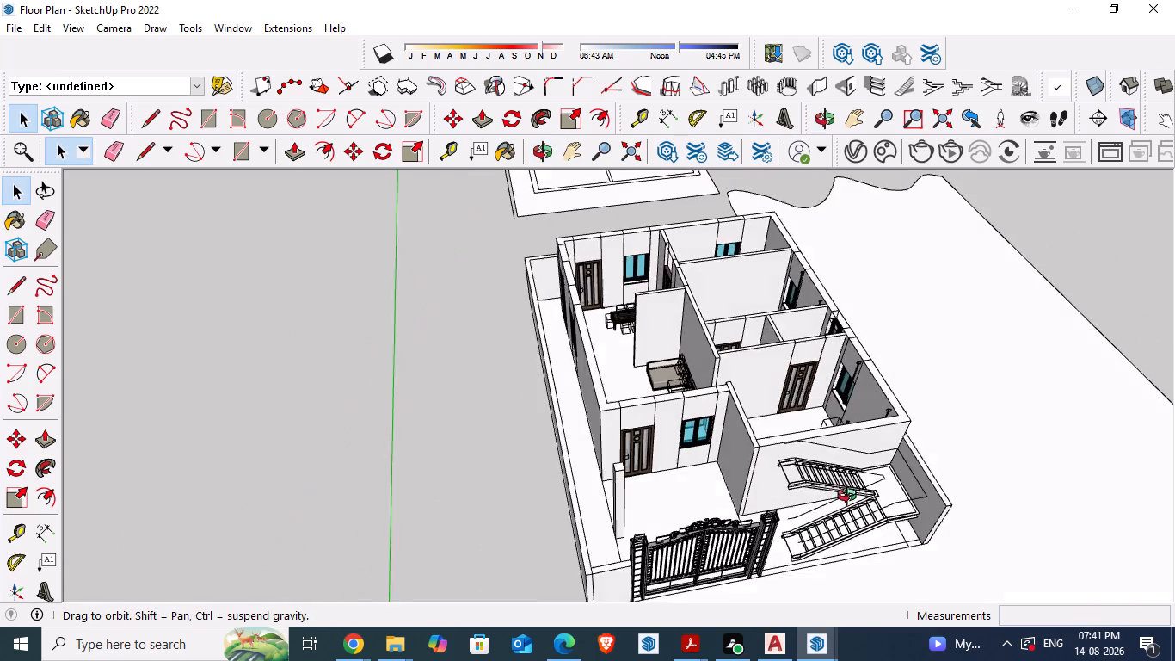
middle_click_drag(851, 497, 867, 492)
left_click(41, 34)
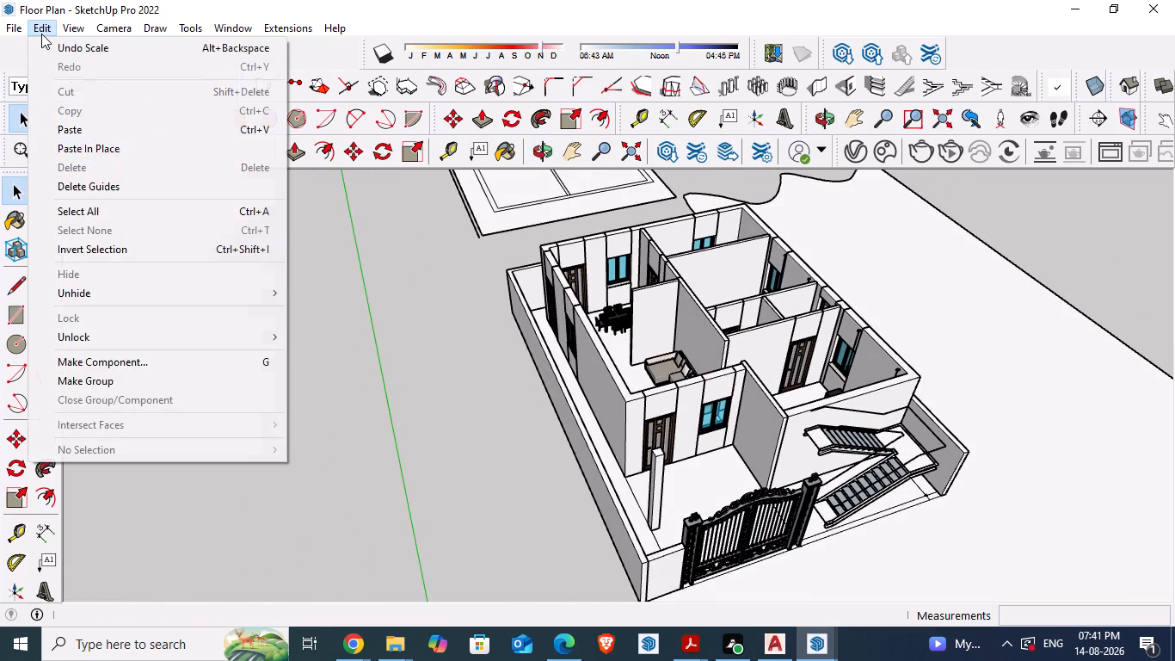
left_click(61, 293)
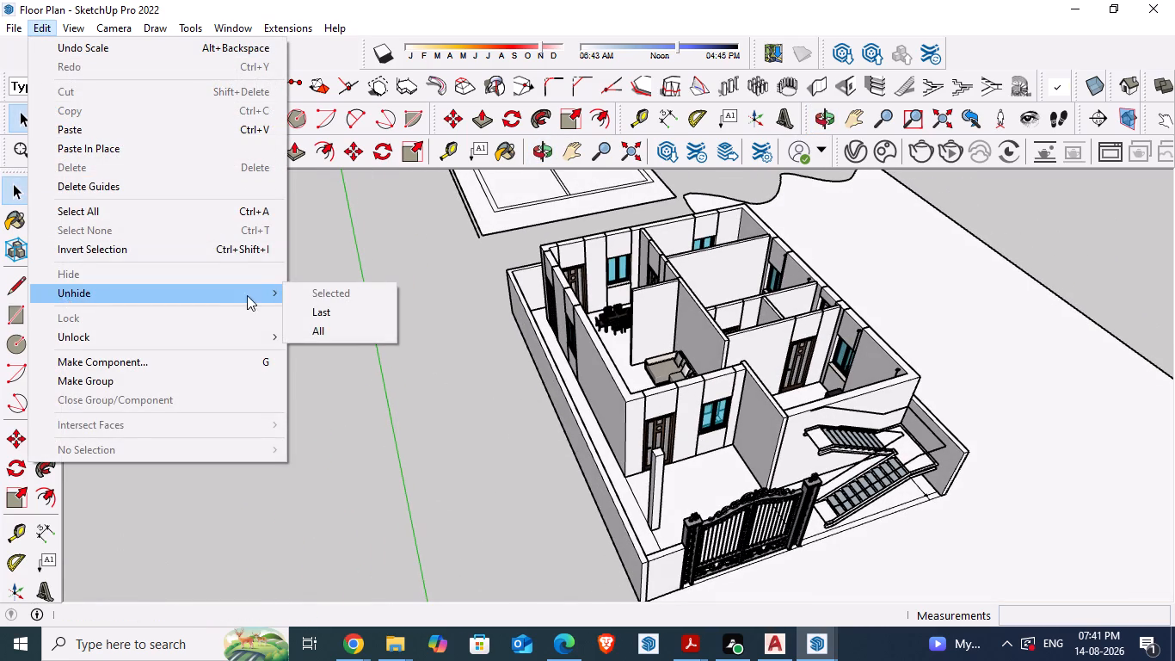
left_click(315, 330)
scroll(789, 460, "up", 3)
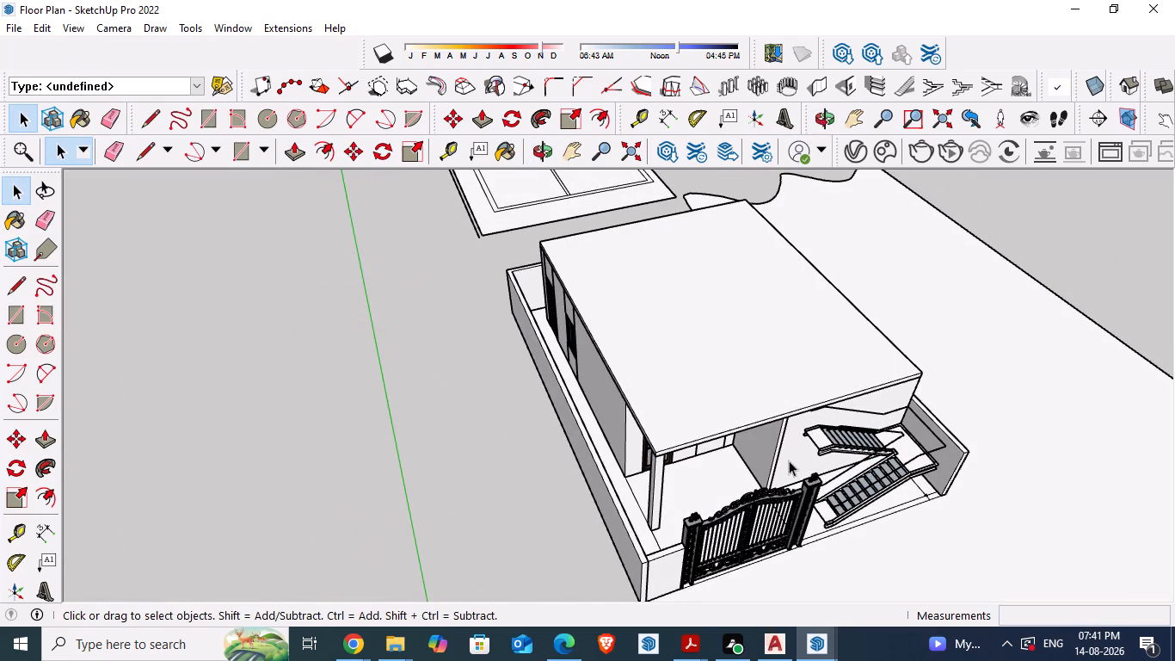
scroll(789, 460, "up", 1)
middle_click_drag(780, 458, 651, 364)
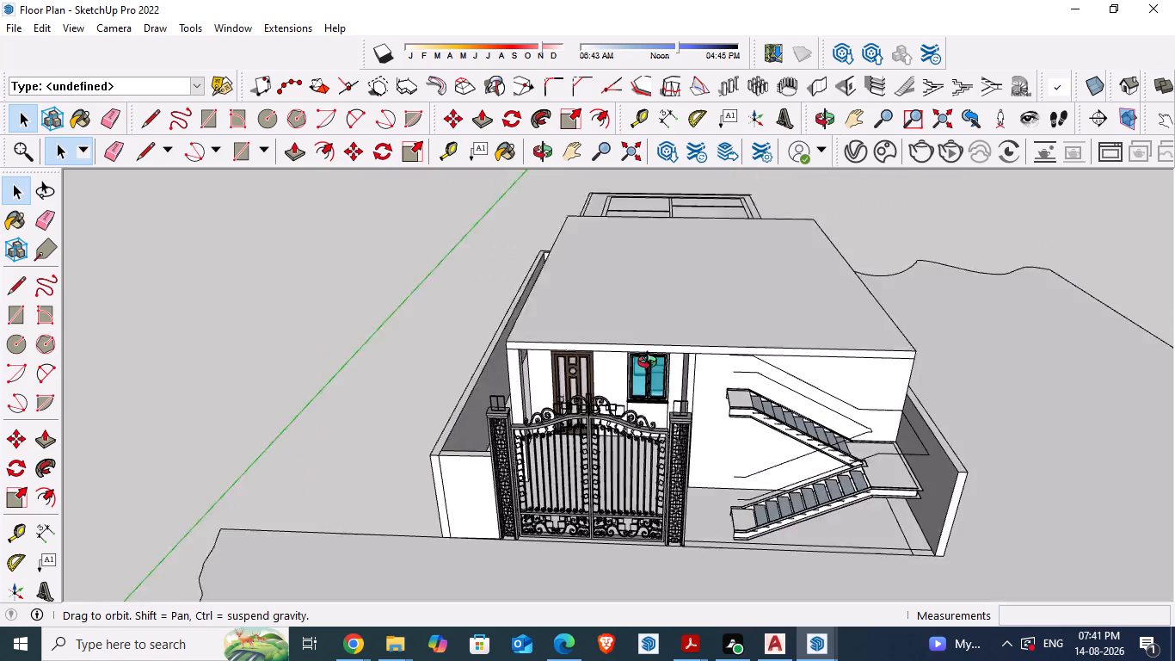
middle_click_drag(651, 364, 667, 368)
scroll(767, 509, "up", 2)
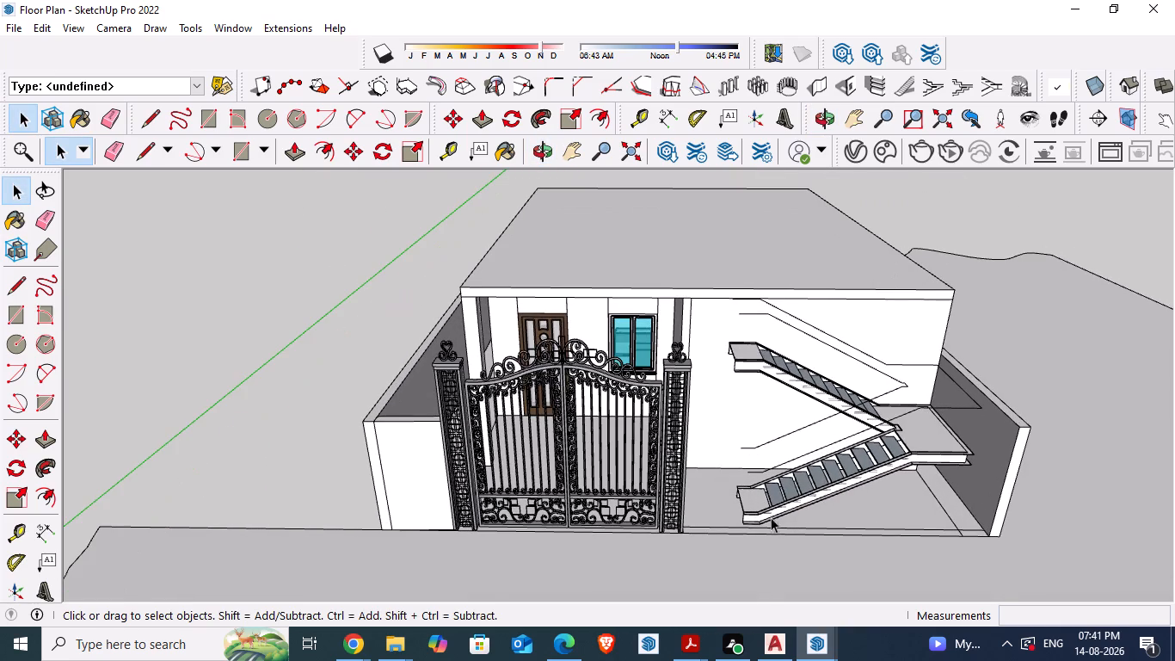
Build a right-aligned vertical wall, 6" thick and 6' high, along the front boundary from the gate's stair-side pillar to the side boundary wall's corner.
middle_click_drag(770, 513, 755, 522)
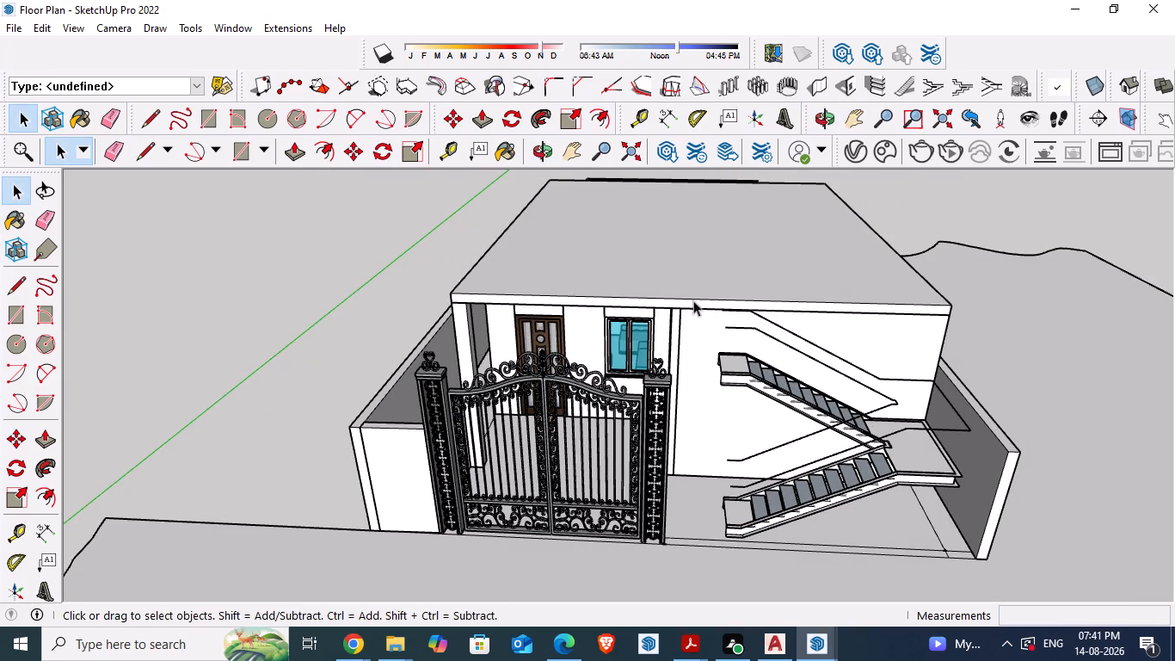
left_click(814, 90)
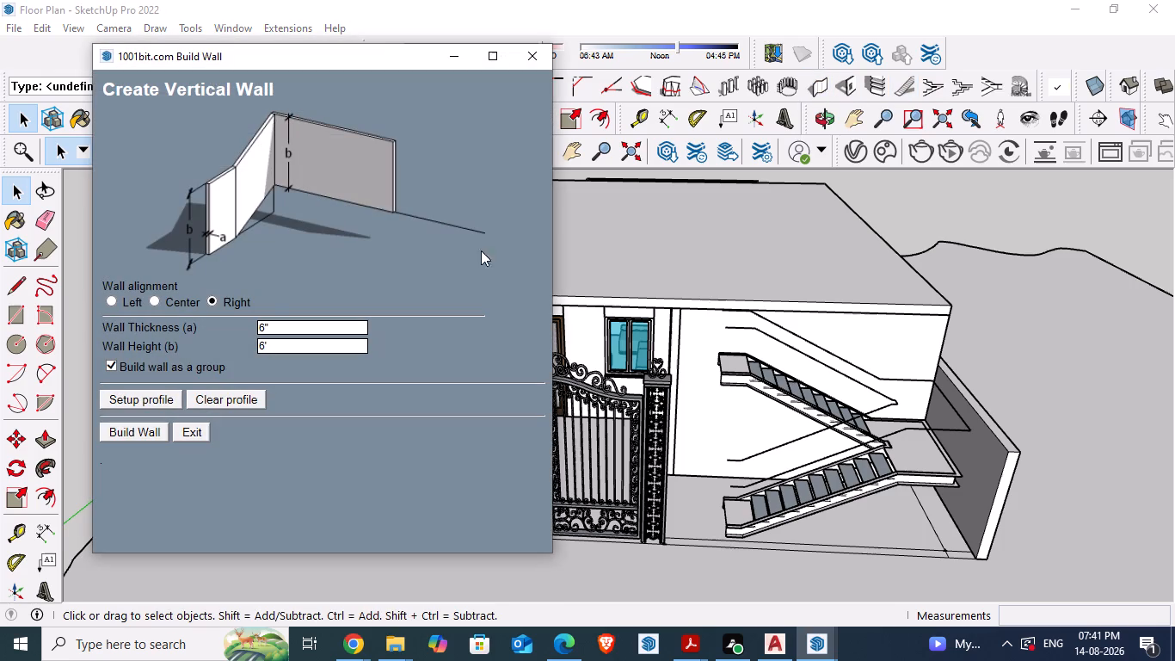
left_click(138, 433)
scroll(782, 620, "up", 6)
scroll(678, 531, "up", 8)
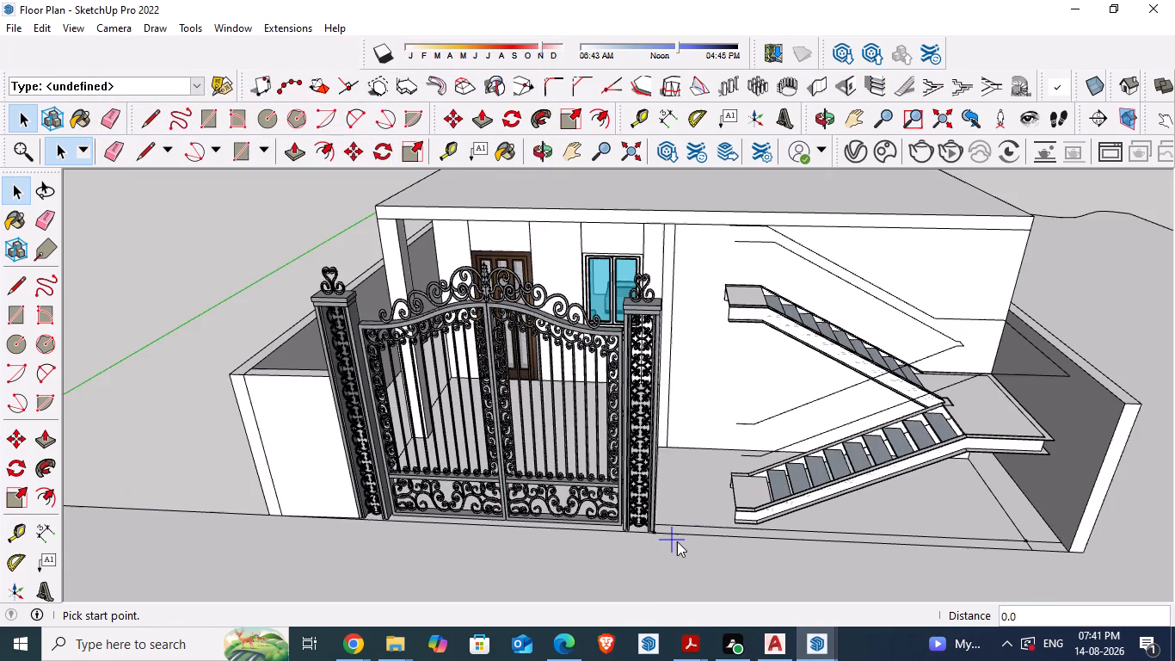
scroll(677, 541, "up", 2)
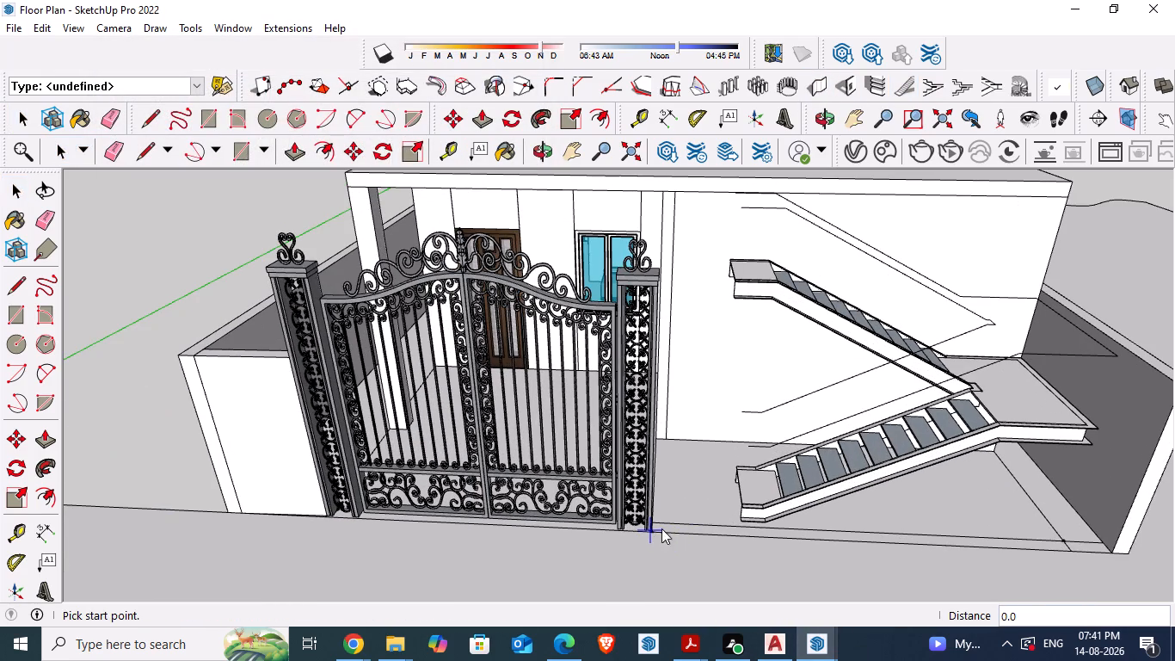
scroll(676, 522, "up", 10)
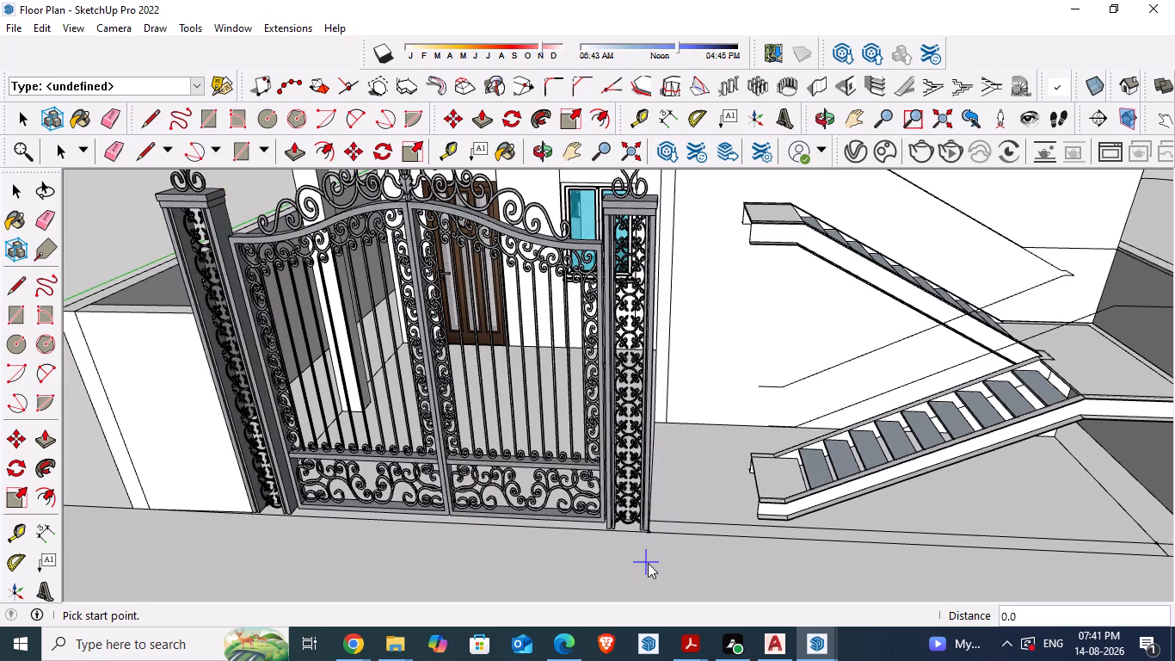
left_click(649, 532)
scroll(760, 538, "down", 5)
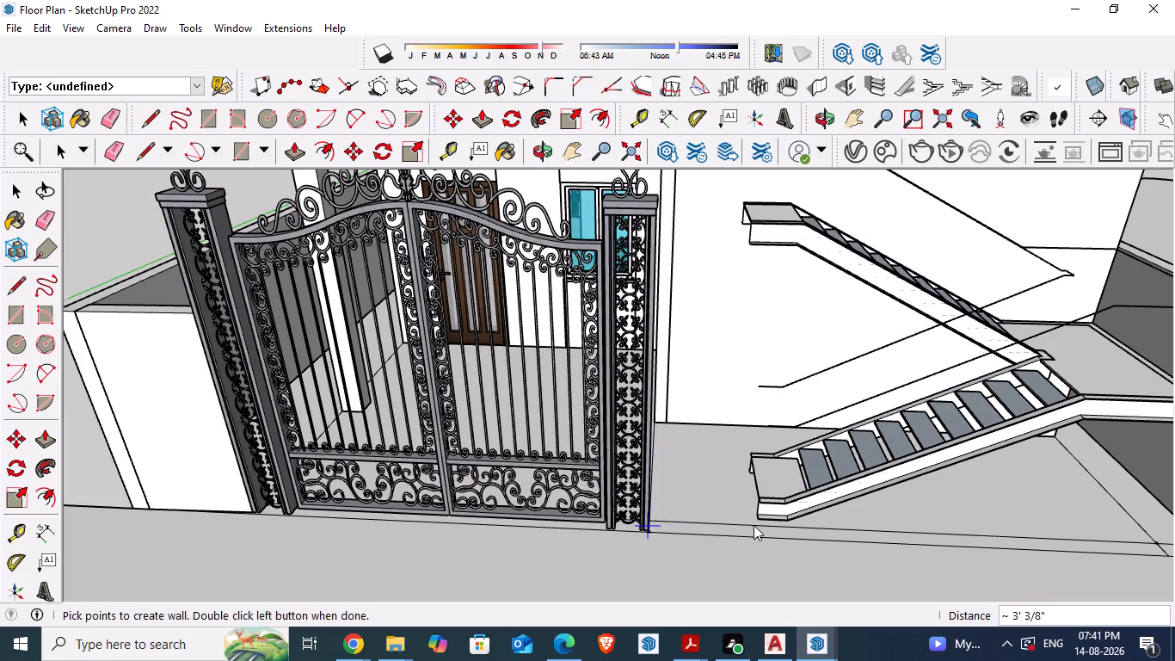
scroll(830, 522, "down", 1)
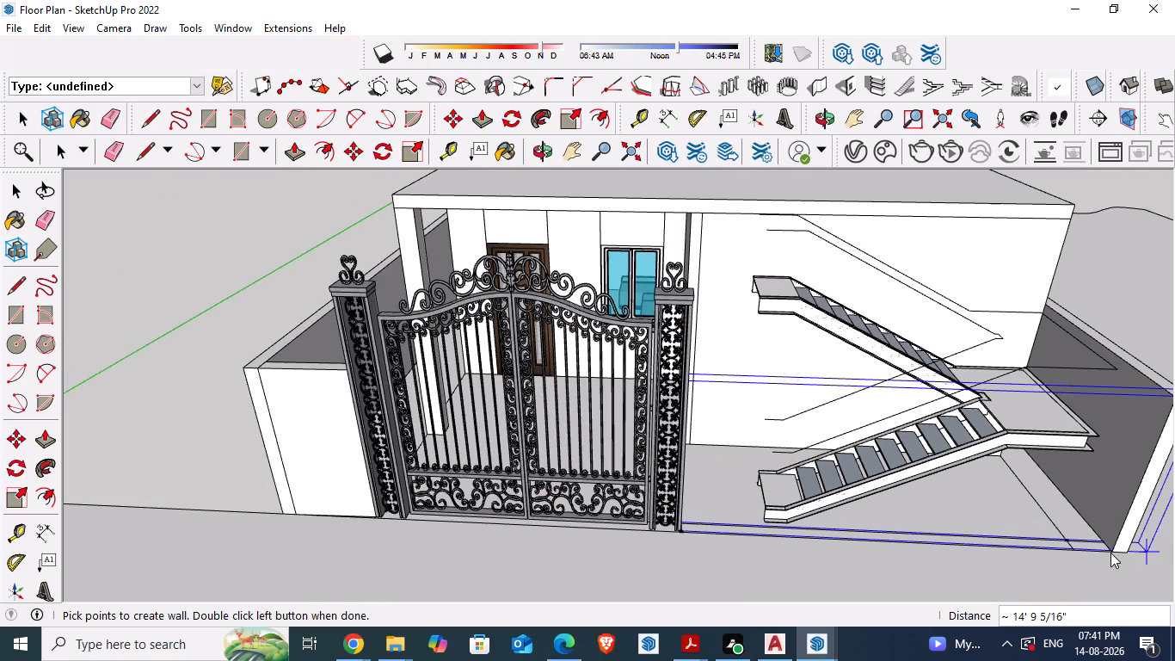
double_click(1111, 550)
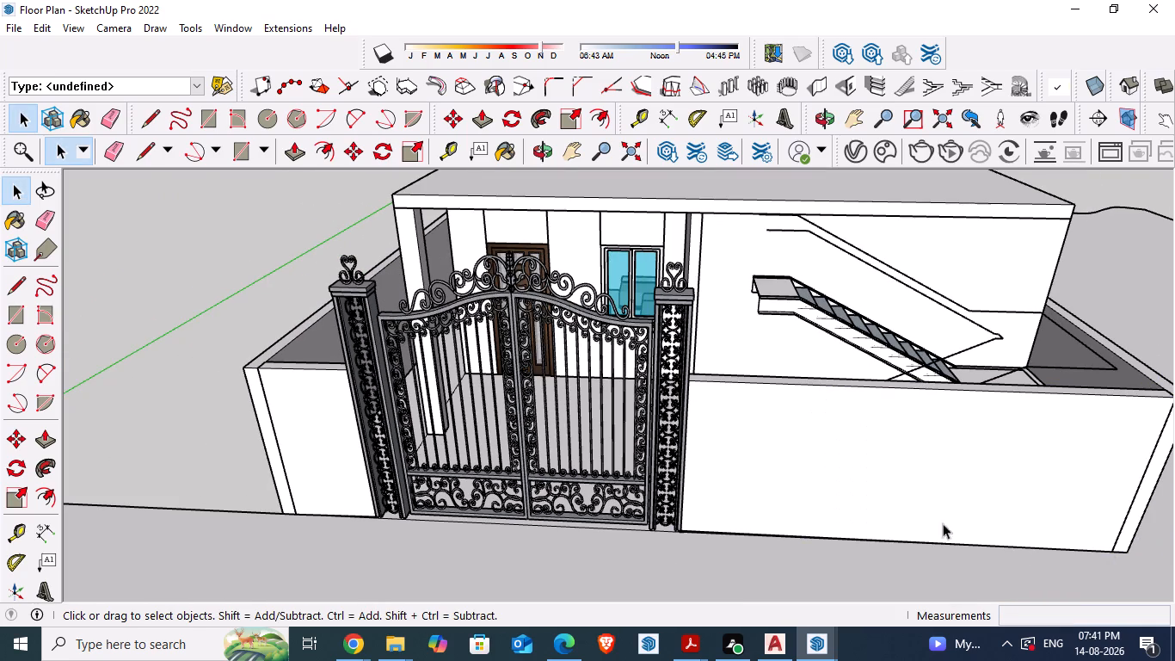
scroll(839, 495, "down", 3)
key("space")
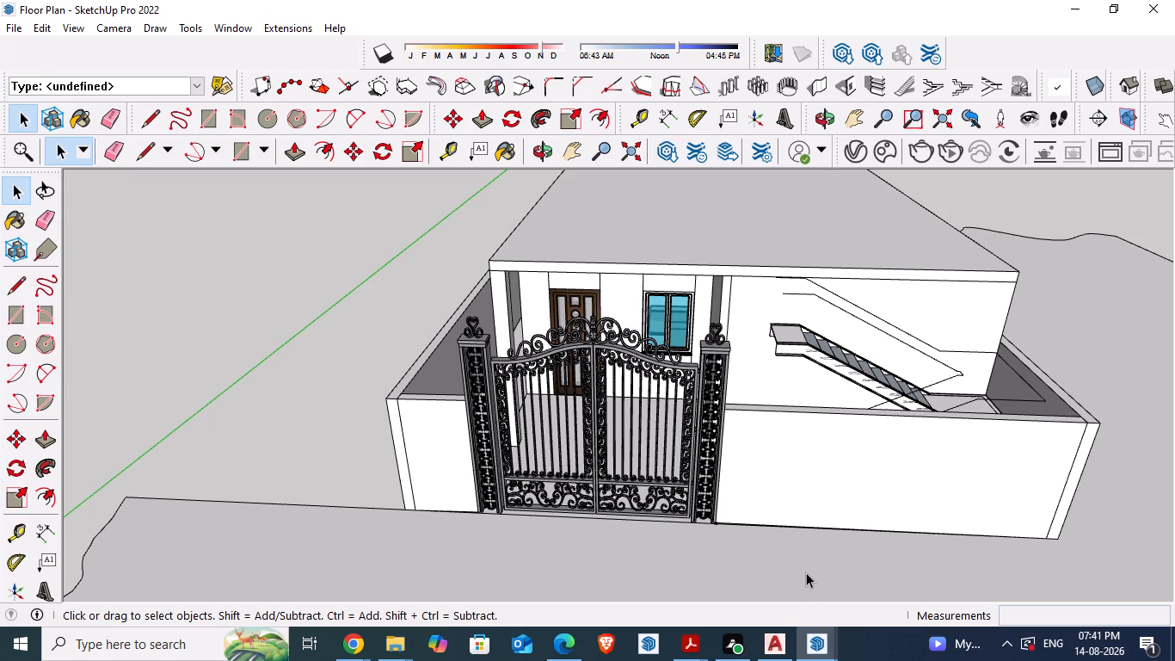
left_click(806, 572)
Offset the top face outline of the roof slab 6" inward inside its group.
middle_click_drag(784, 321, 772, 373)
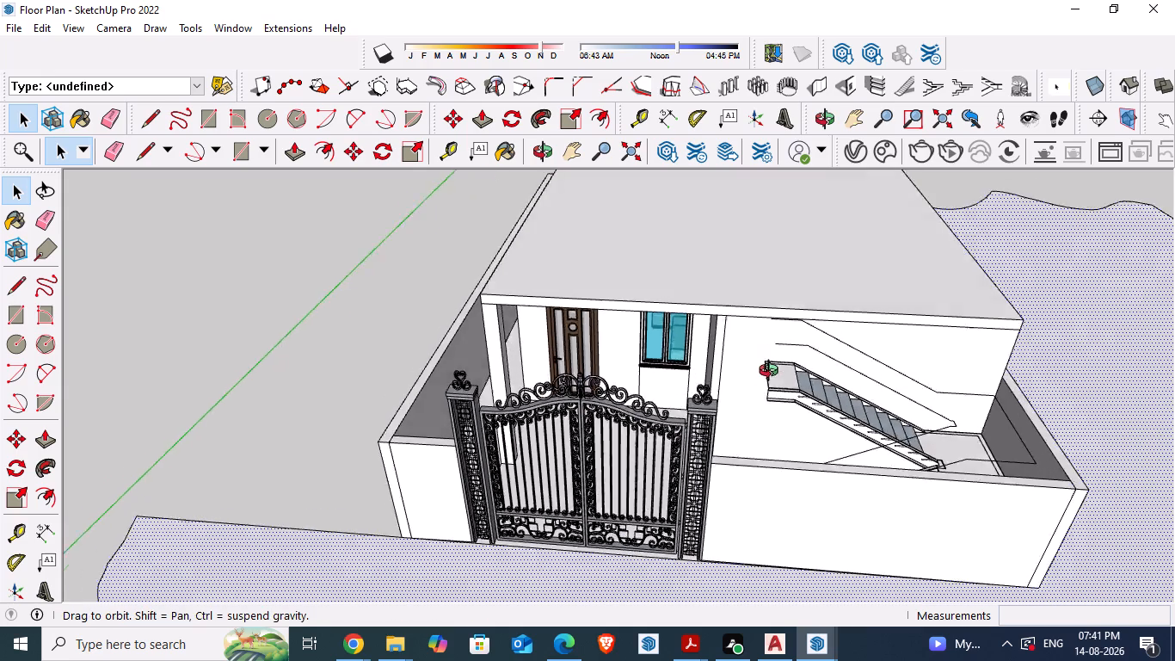
middle_click_drag(772, 373, 772, 392)
scroll(757, 416, "down", 3)
scroll(754, 425, "up", 1)
scroll(759, 439, "down", 2)
middle_click_drag(760, 450, 760, 489)
scroll(760, 489, "down", 1)
left_click(762, 340)
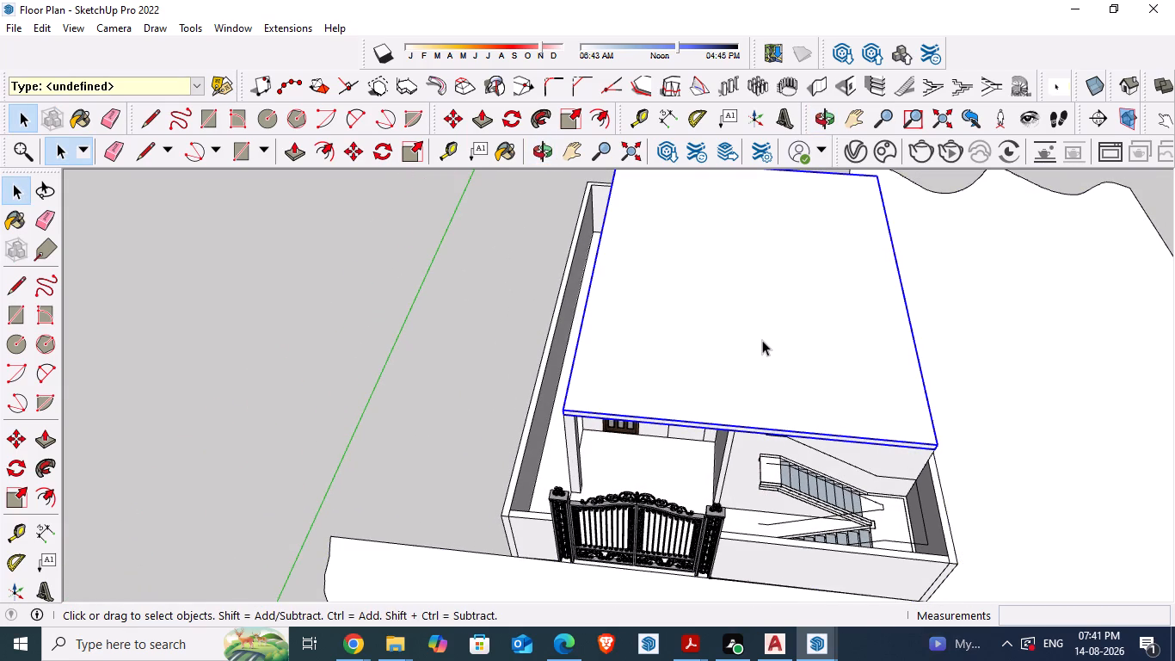
left_click(762, 340)
double_click(762, 341)
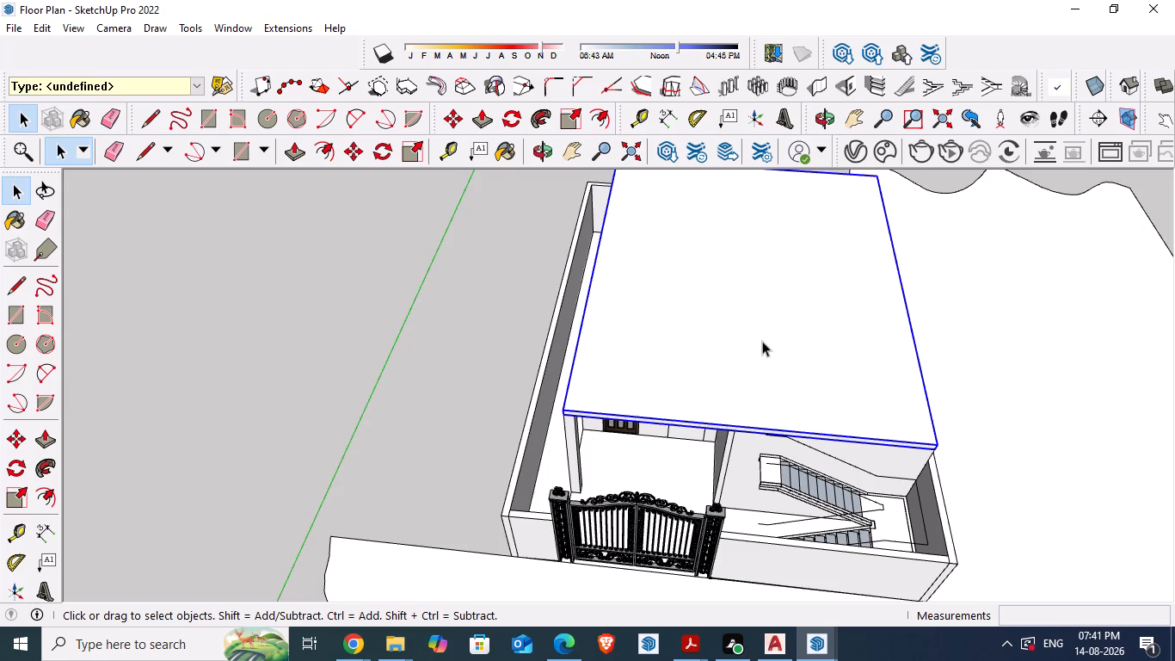
left_click(762, 341)
left_click(762, 341)
left_click(762, 341)
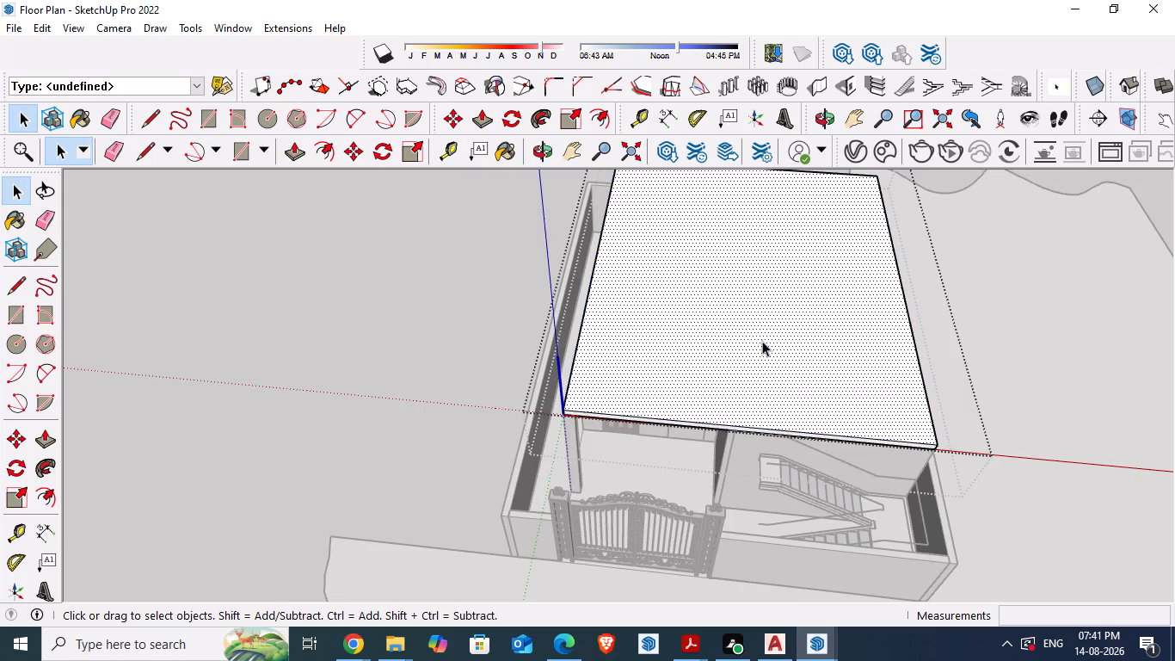
left_click(734, 348)
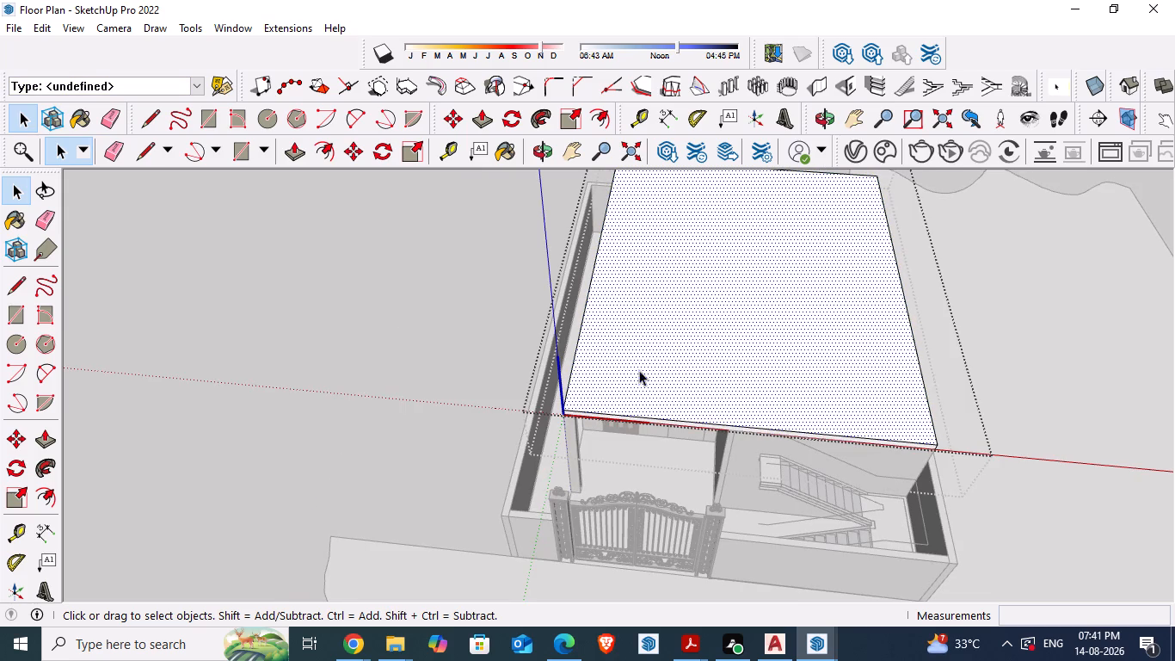
left_click(46, 497)
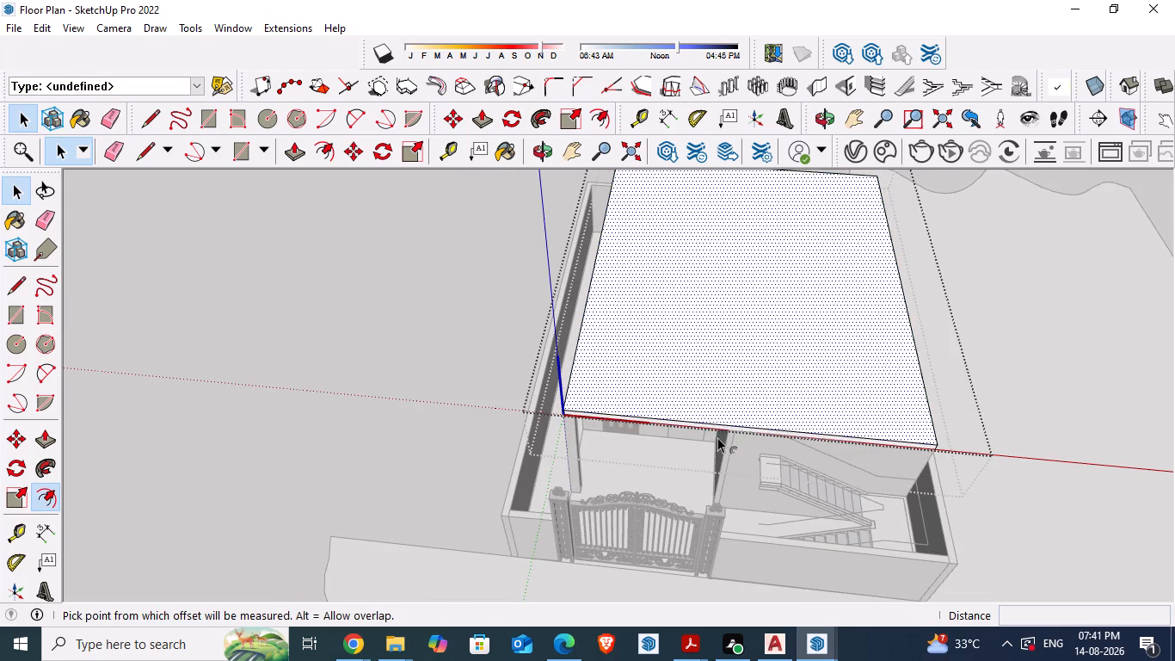
left_click(716, 420)
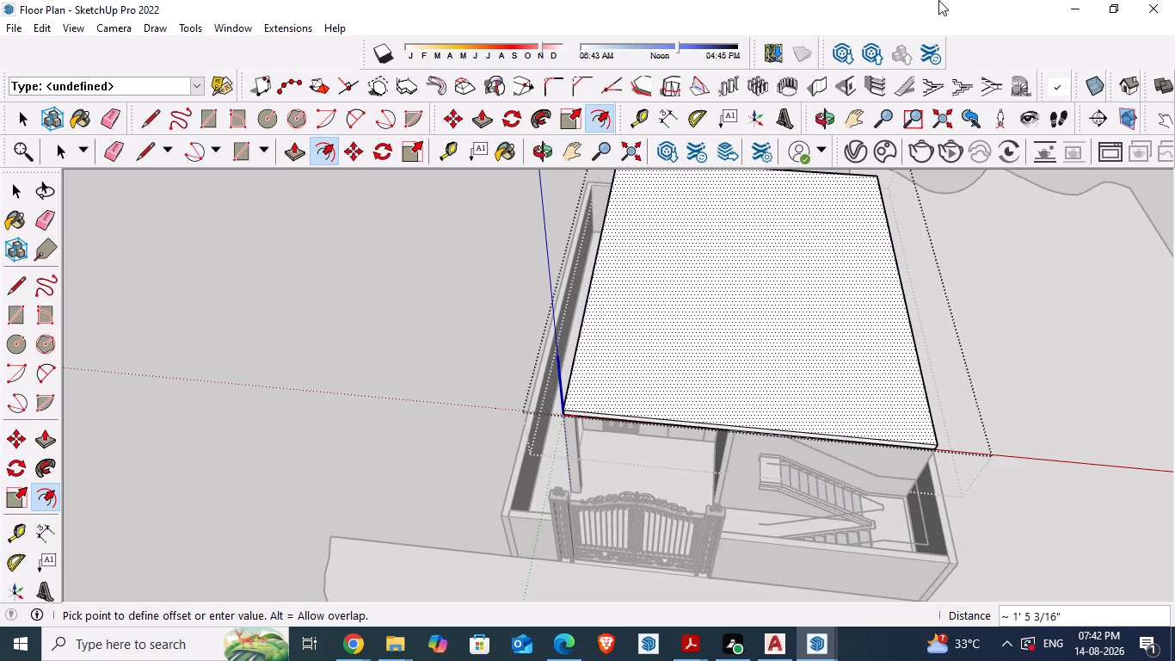
key("6")
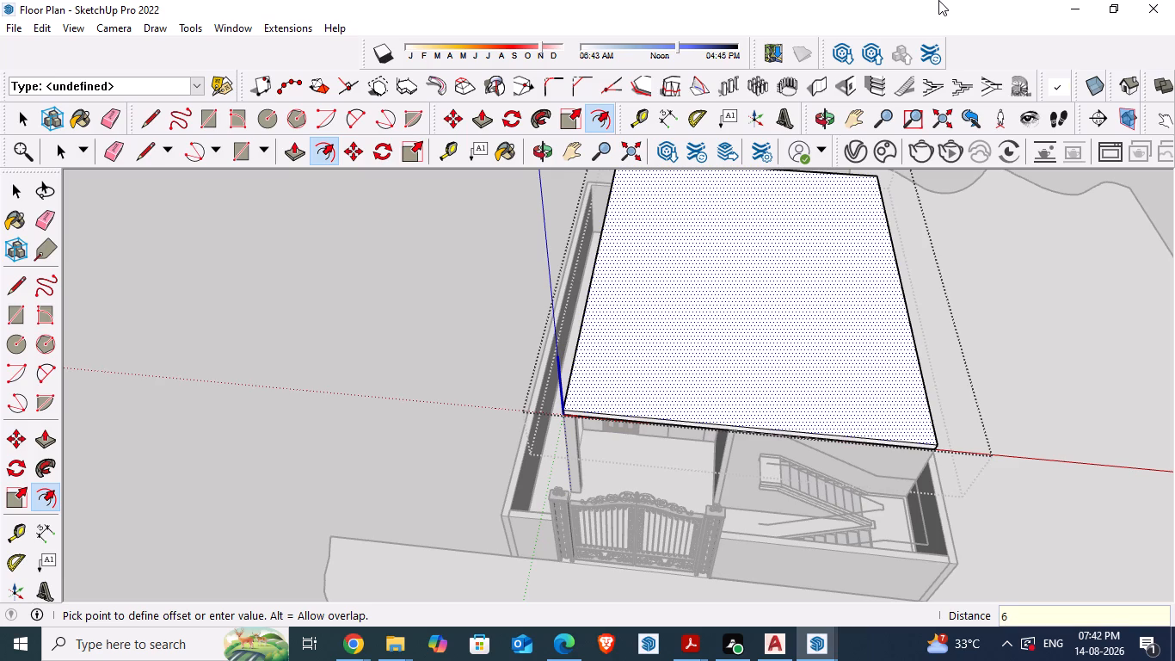
key("shift+quotedbl")
key("Return")
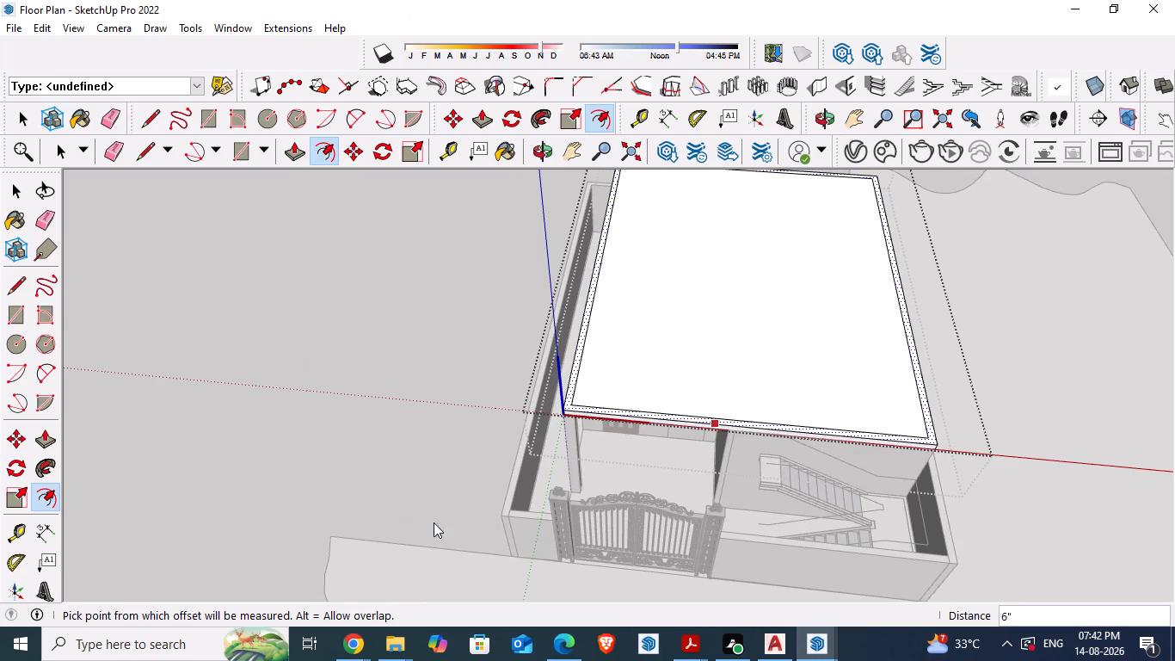
scroll(435, 454, "down", 3)
left_click(364, 418)
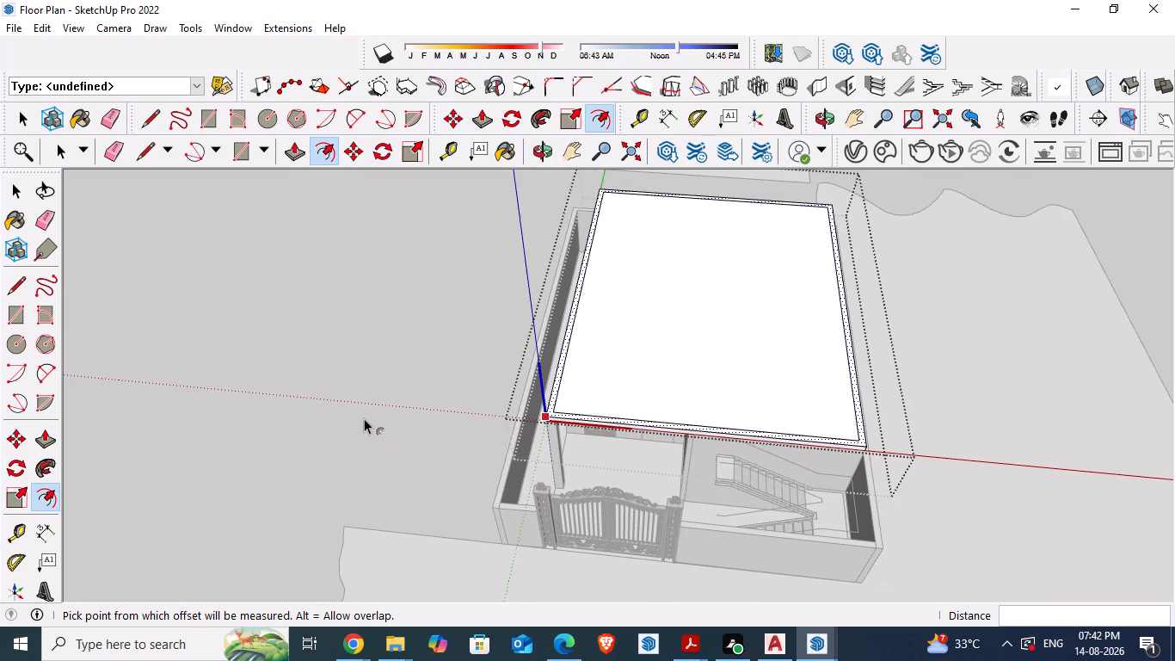
key("space")
triple_click(354, 369)
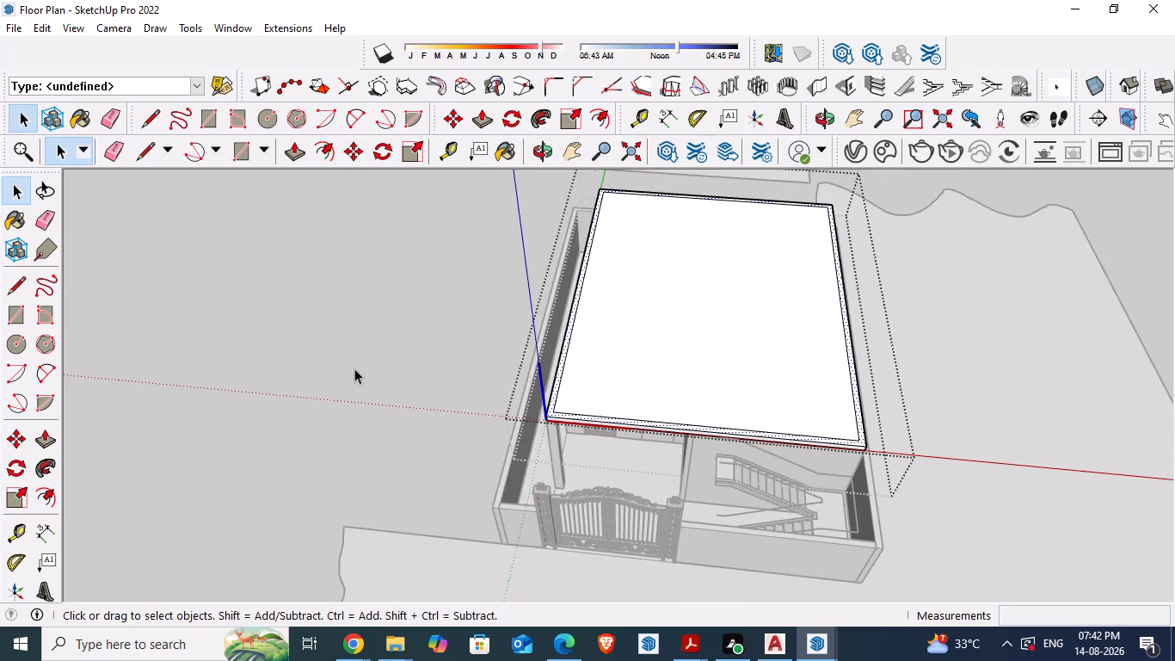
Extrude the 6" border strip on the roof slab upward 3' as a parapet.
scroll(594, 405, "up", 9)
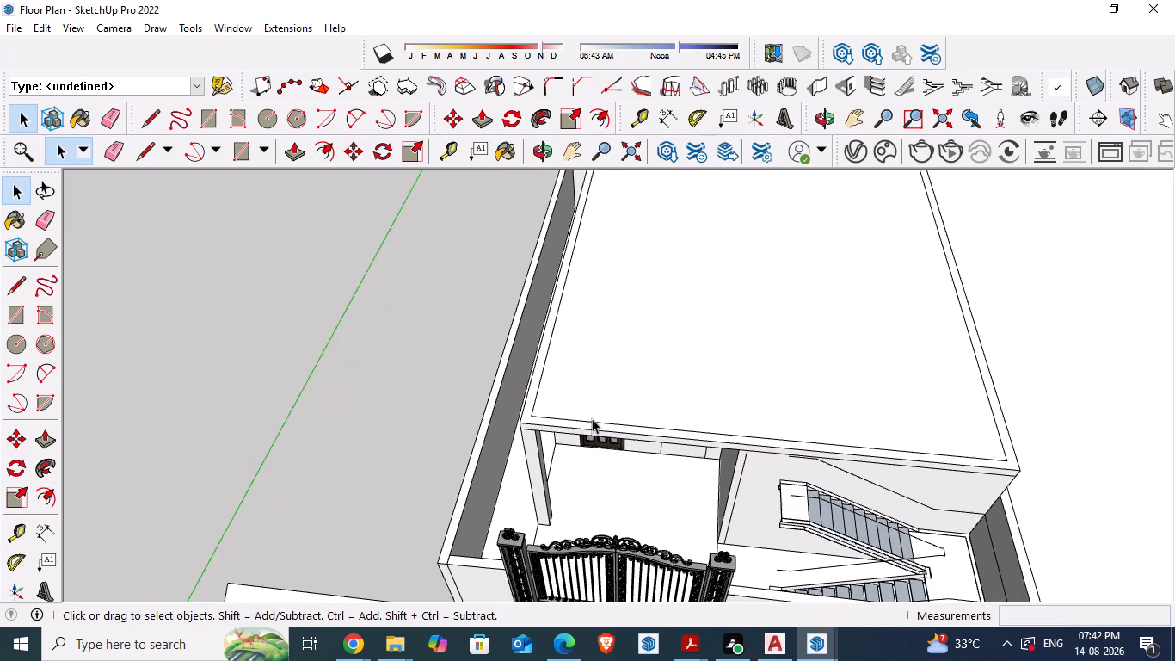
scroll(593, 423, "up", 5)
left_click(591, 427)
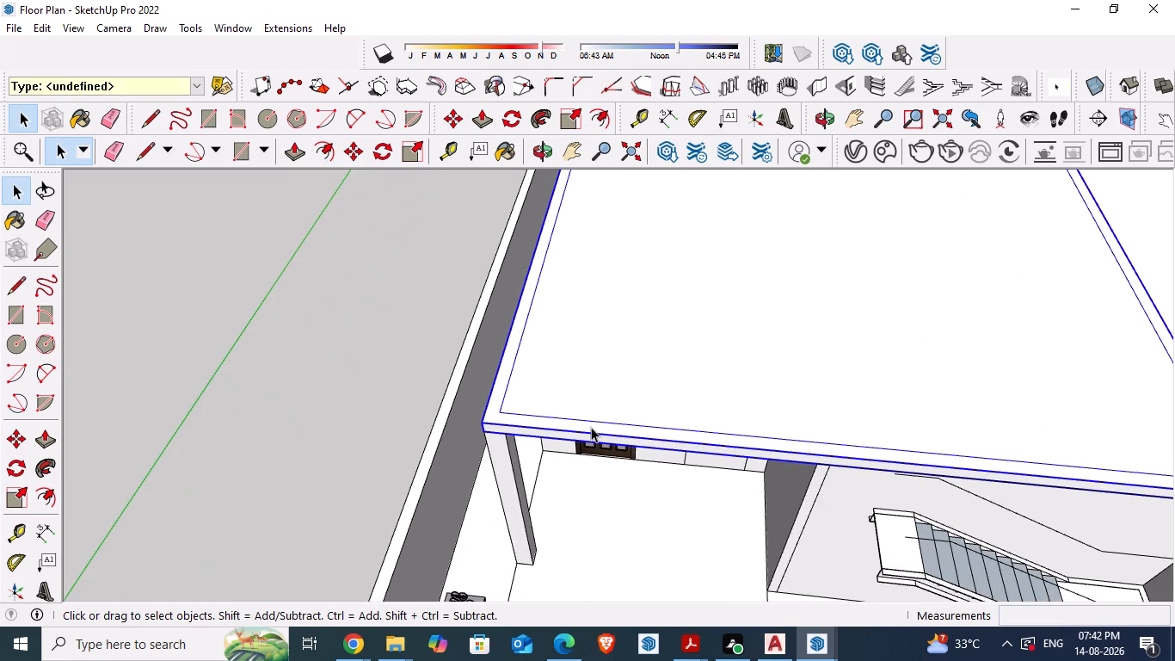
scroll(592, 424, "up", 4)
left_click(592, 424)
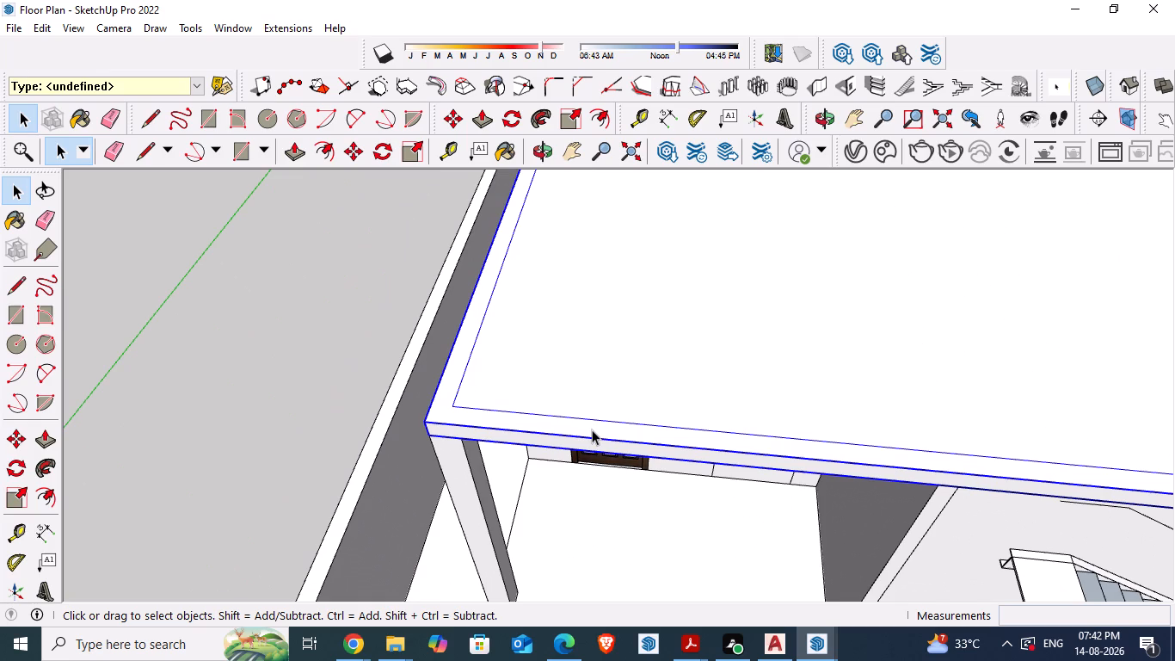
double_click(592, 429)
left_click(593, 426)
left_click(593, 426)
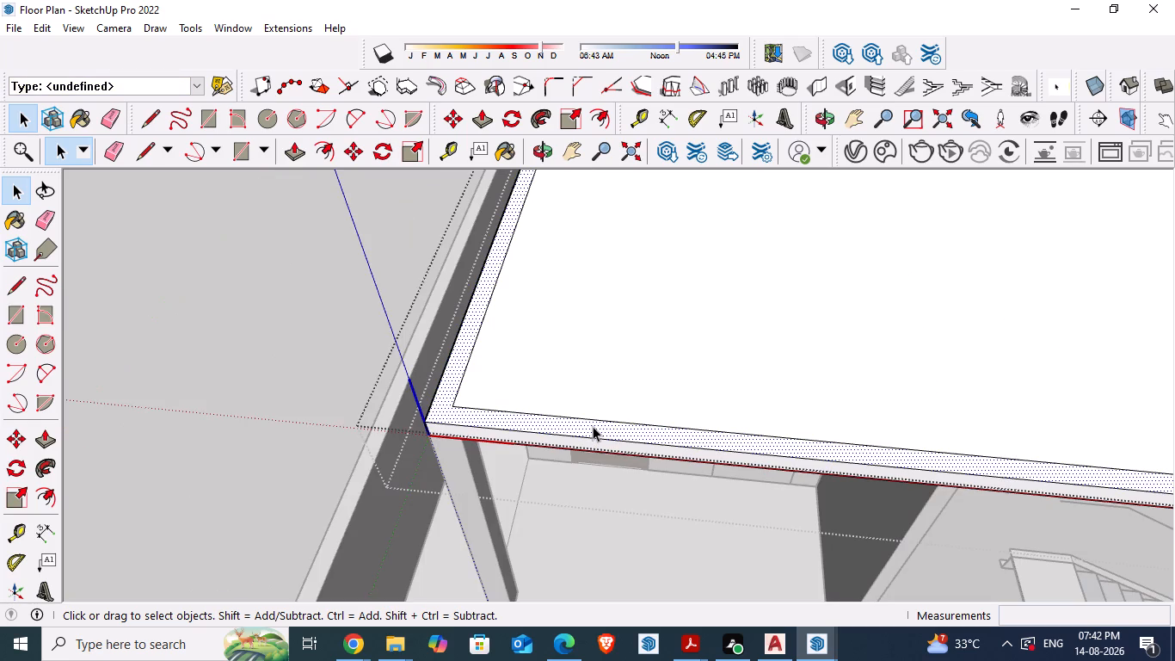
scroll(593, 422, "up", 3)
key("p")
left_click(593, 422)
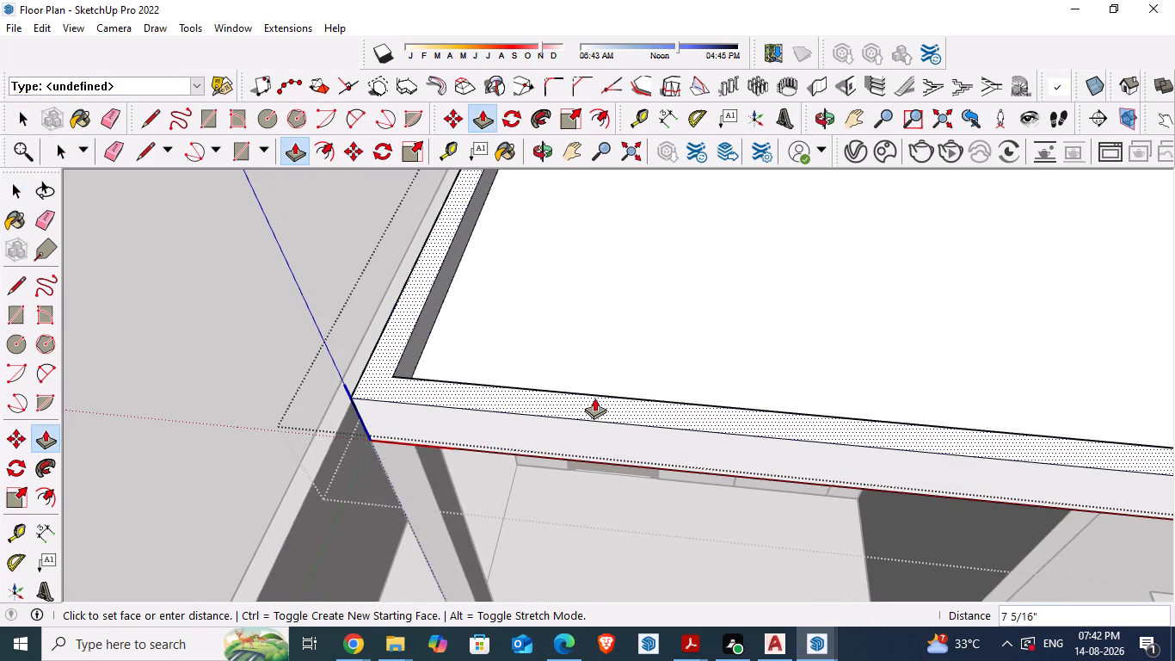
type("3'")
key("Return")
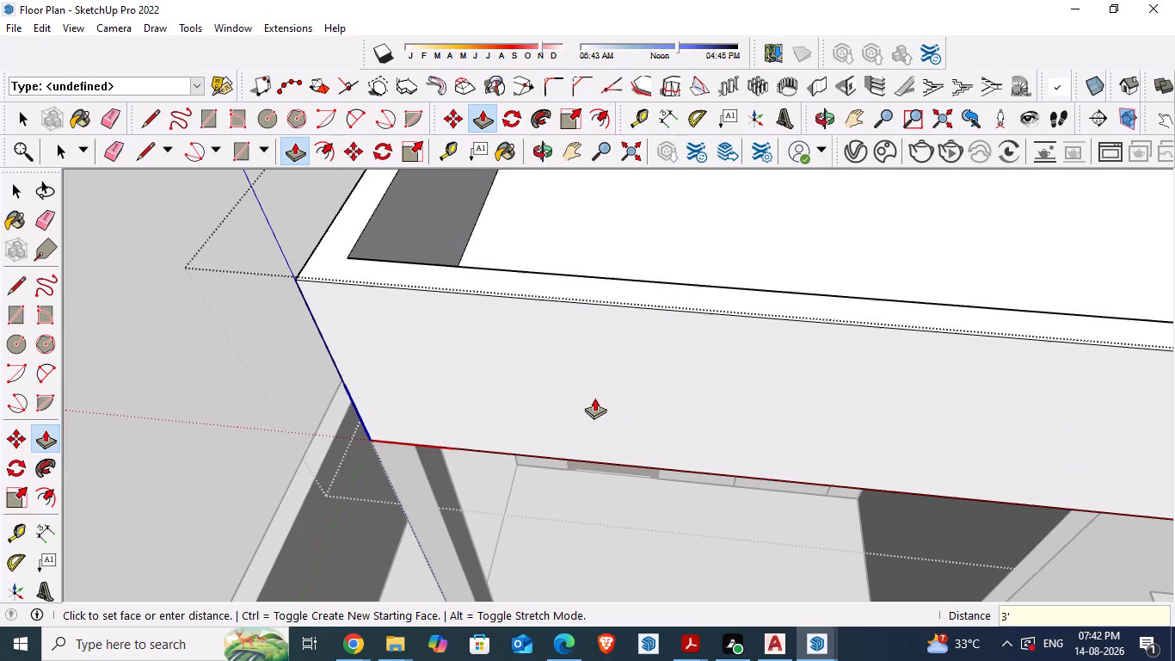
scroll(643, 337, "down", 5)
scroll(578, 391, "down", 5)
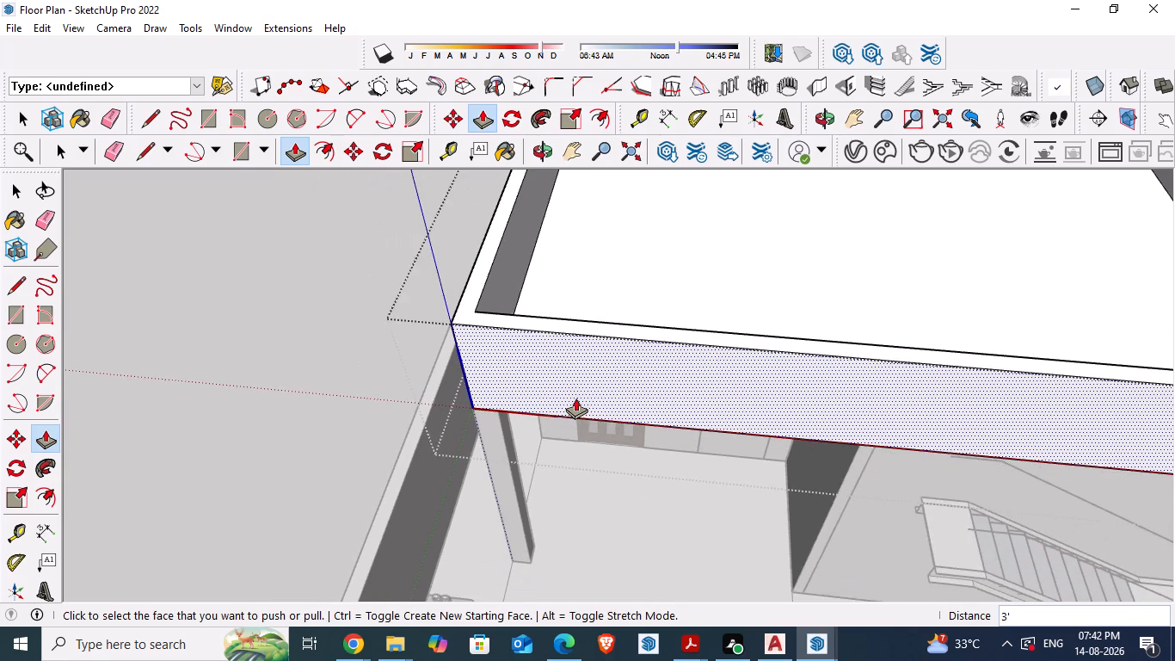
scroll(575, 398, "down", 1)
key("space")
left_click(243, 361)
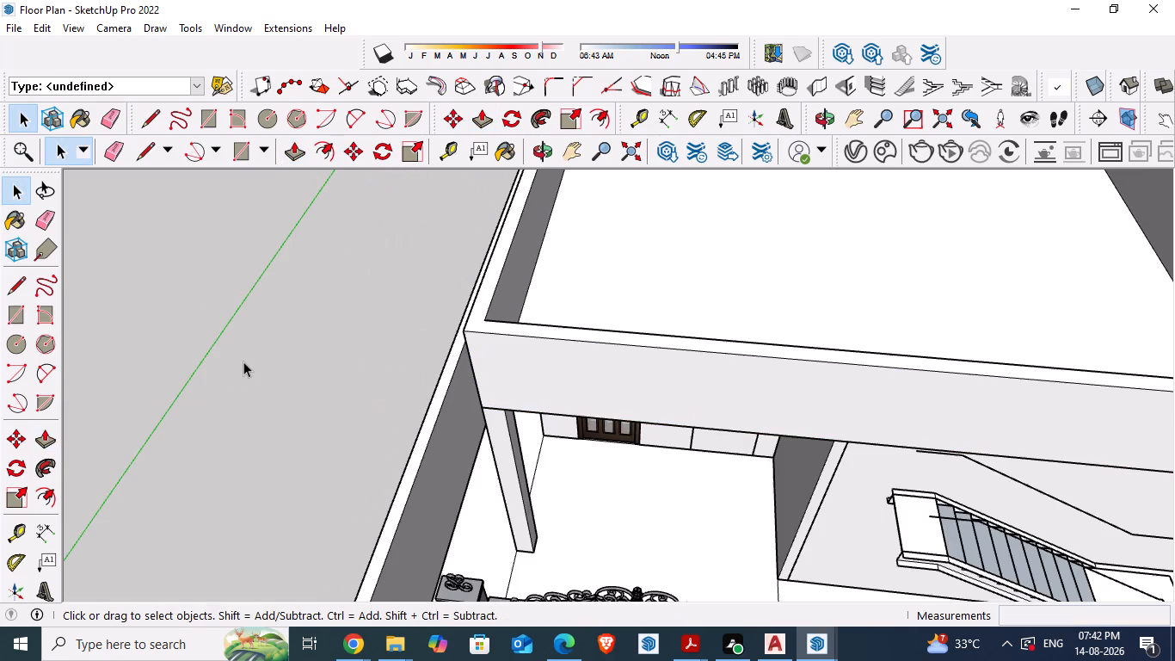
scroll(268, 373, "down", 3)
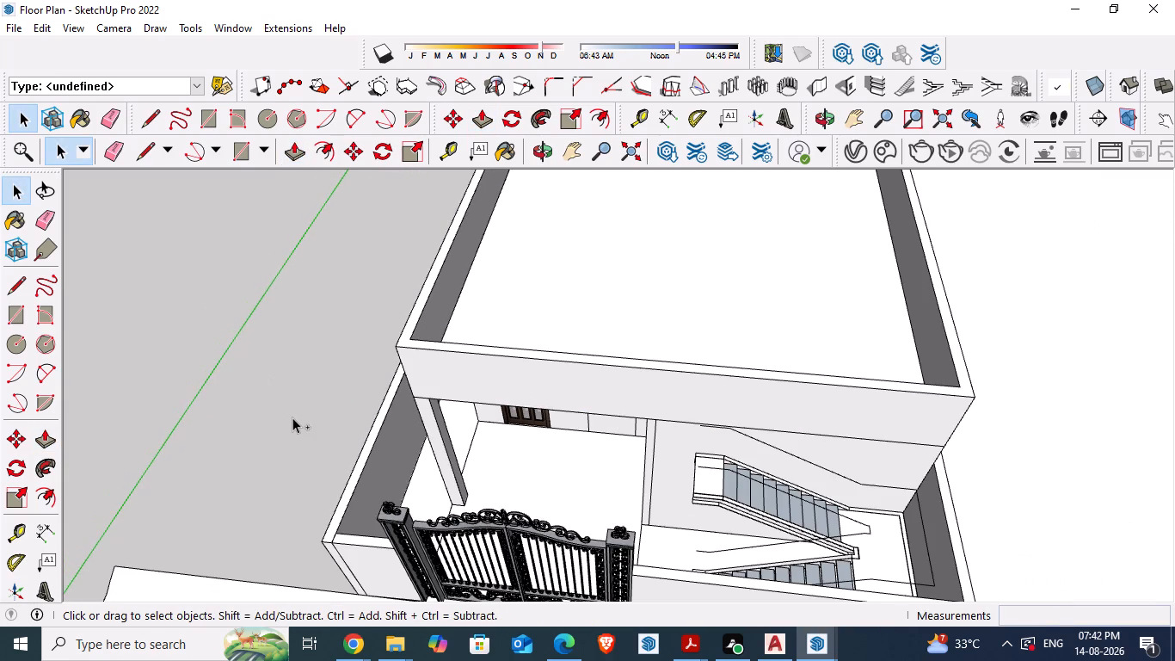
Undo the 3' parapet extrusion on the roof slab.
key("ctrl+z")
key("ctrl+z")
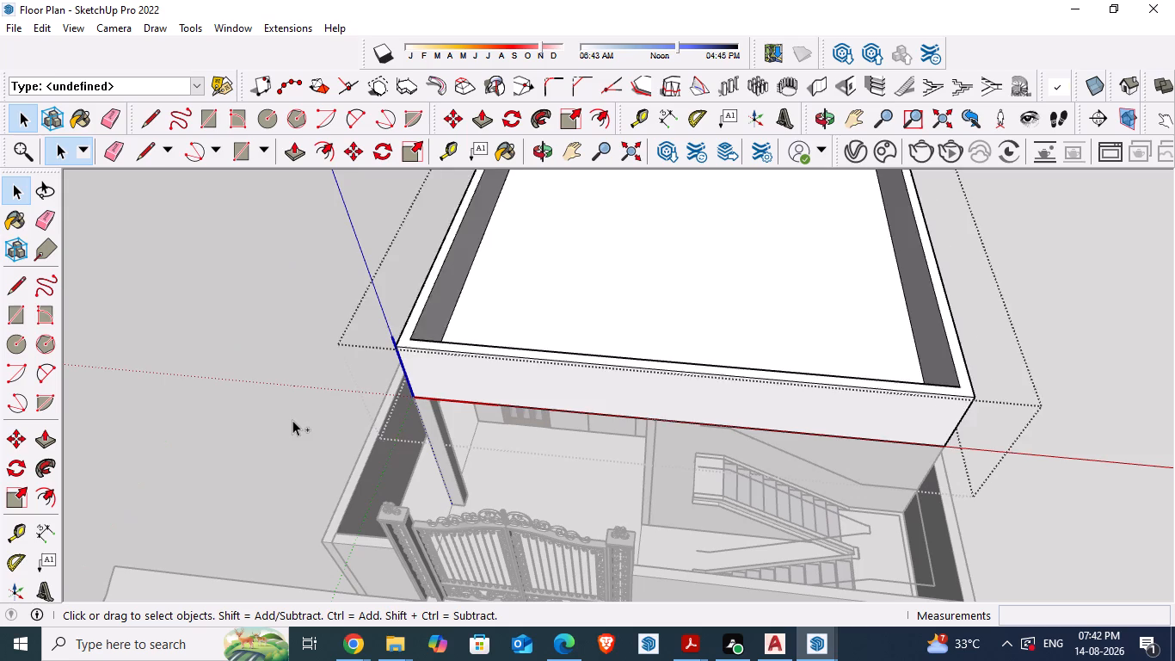
Hide the roof slab group to expose the furnished rooms below.
middle_click_drag(305, 398, 300, 446)
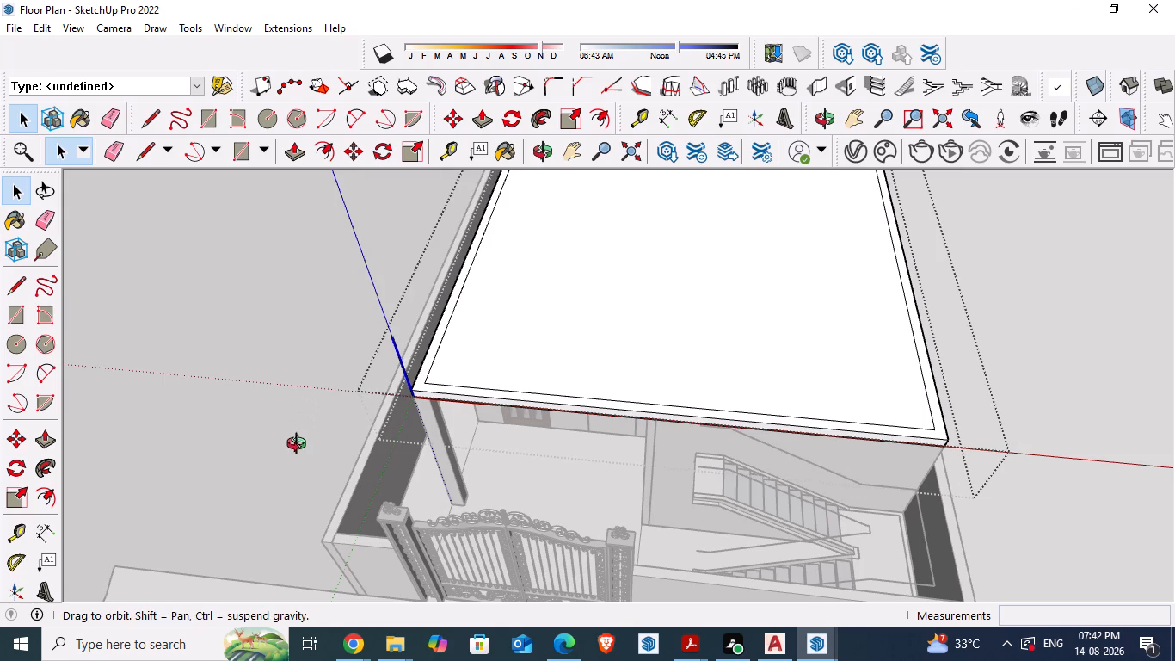
middle_click_drag(300, 446, 293, 491)
scroll(293, 491, "down", 1)
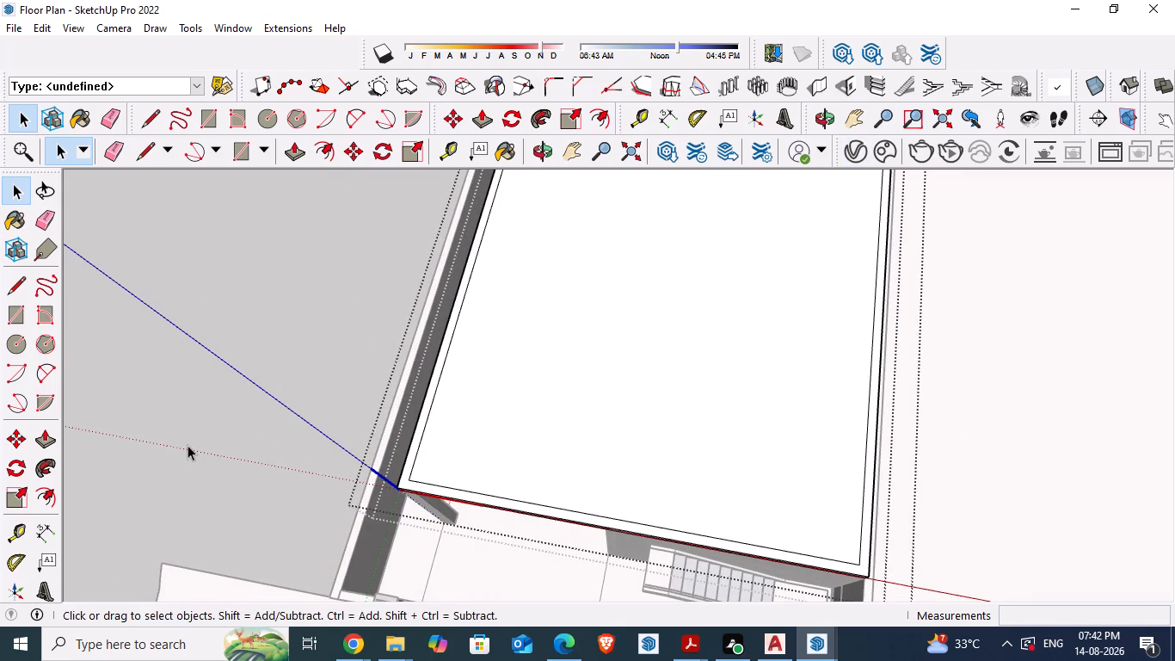
double_click(188, 445)
left_click(450, 408)
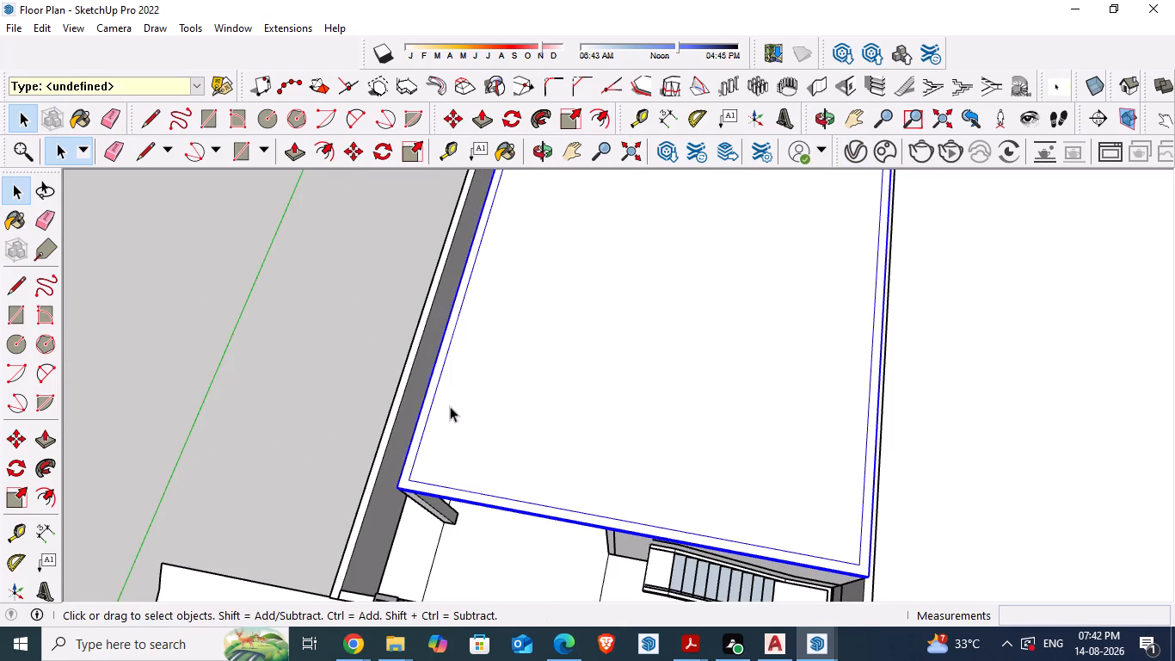
right_click(450, 406)
left_click(509, 180)
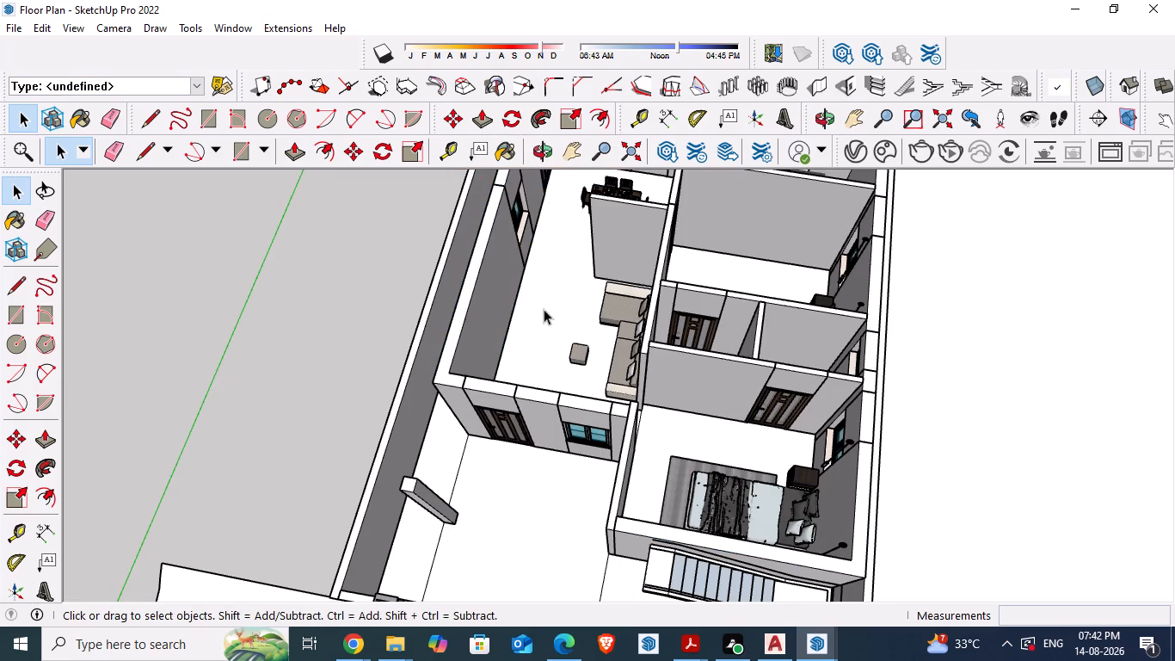
Unhide all hidden objects to bring back the roof slab over the house.
scroll(506, 378, "down", 5)
left_click(49, 29)
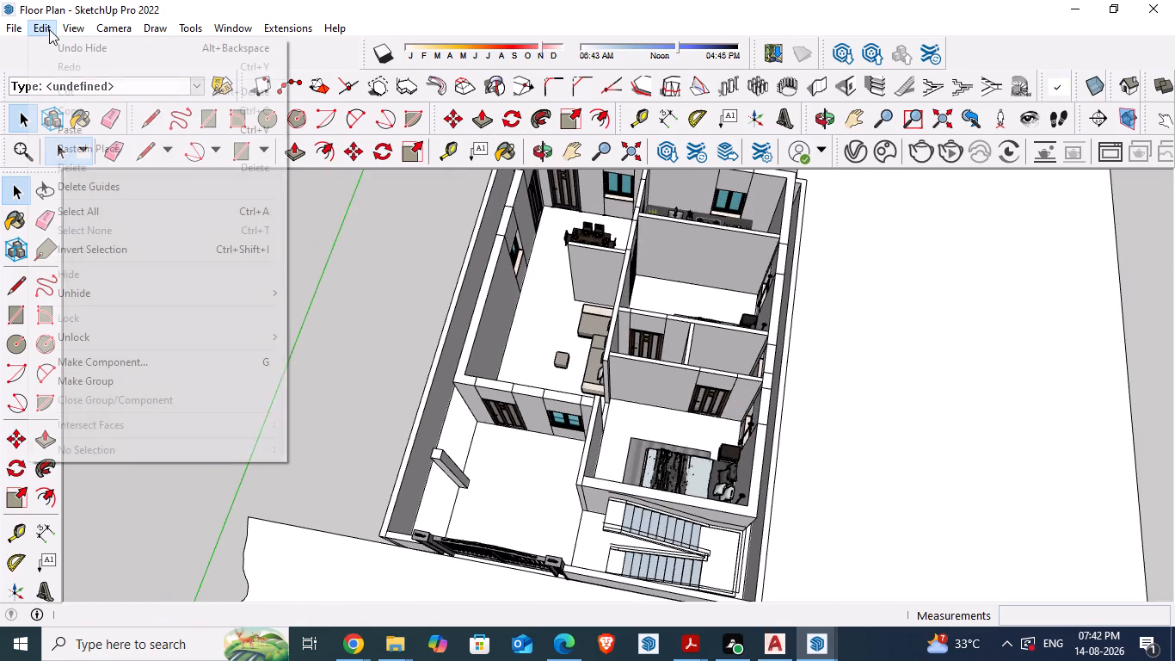
left_click(73, 296)
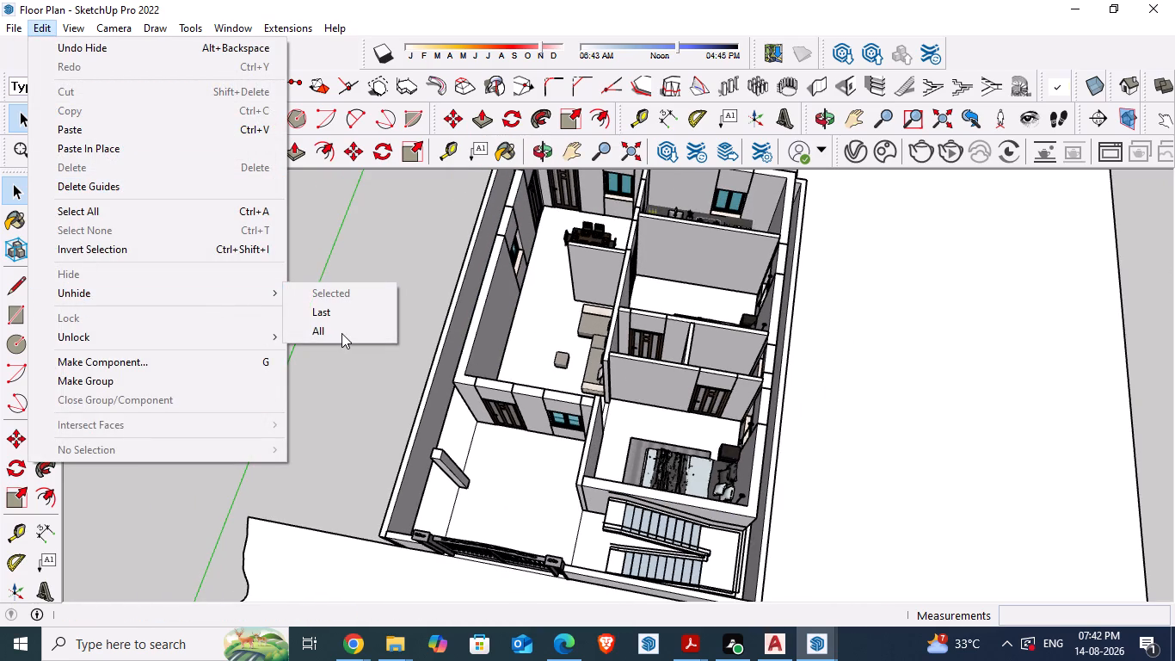
left_click(341, 334)
Start the Create Vertical Wall tool with the wall height set to 3'.
scroll(582, 436, "down", 2)
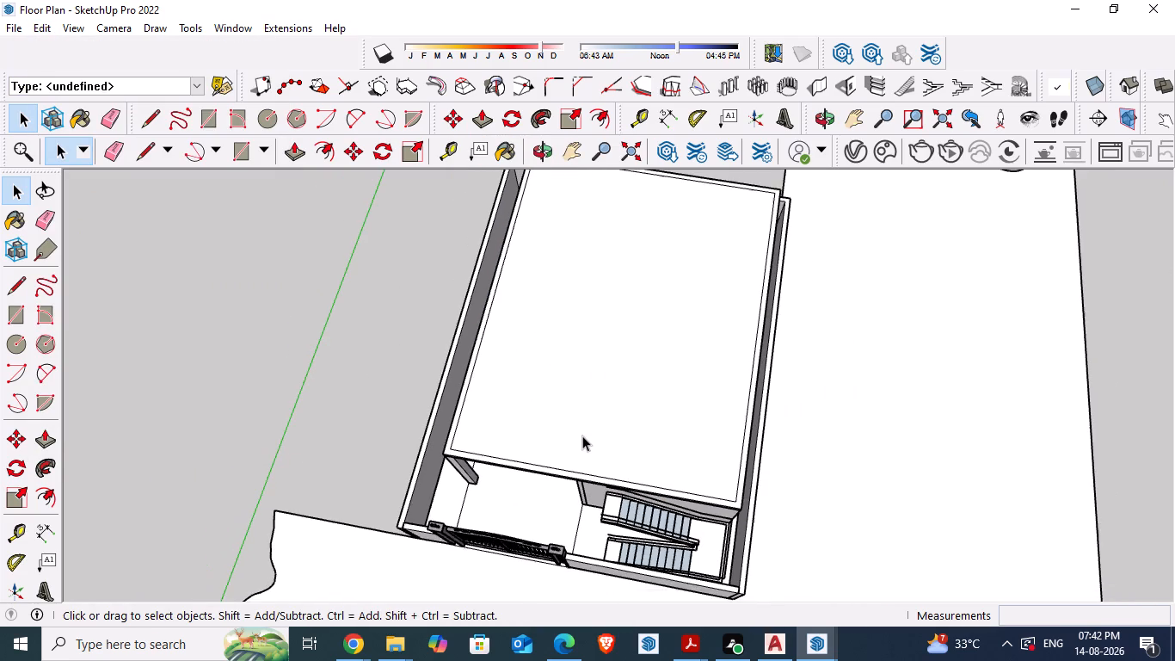
scroll(639, 504, "up", 5)
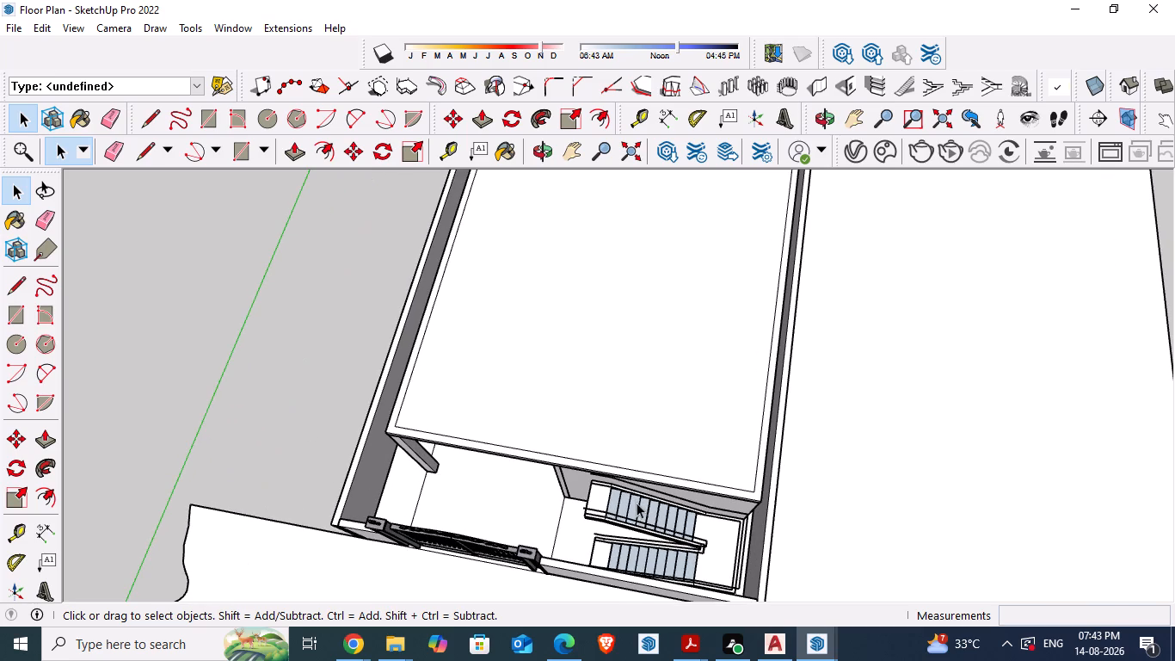
scroll(618, 487, "up", 5)
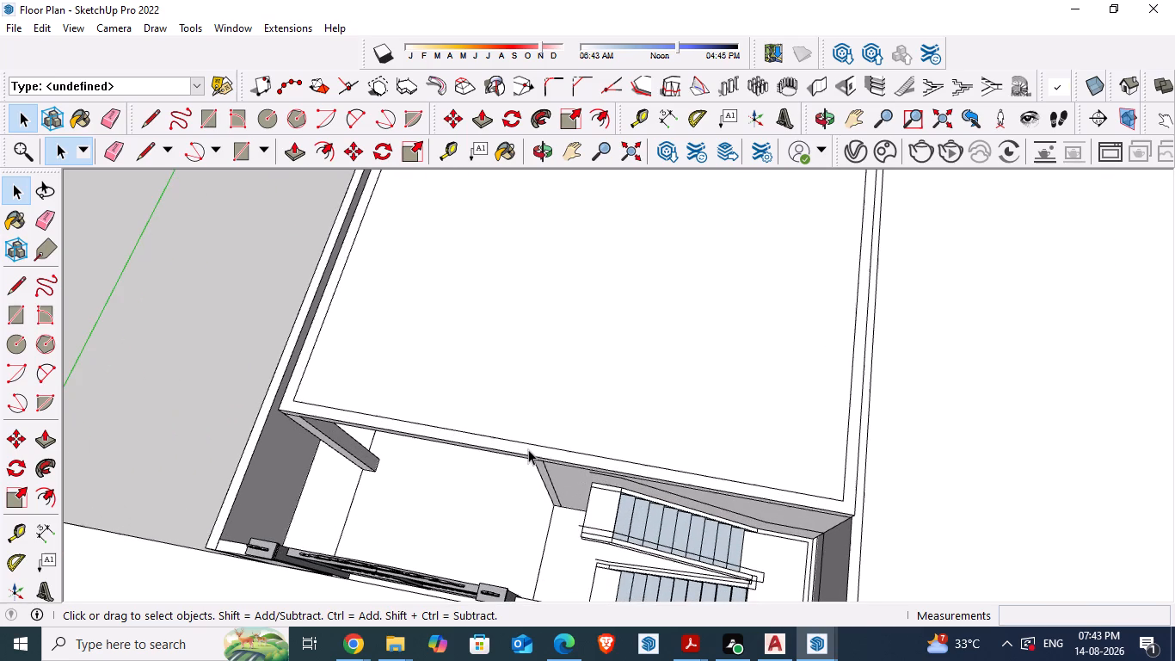
left_click(528, 449)
left_click(990, 366)
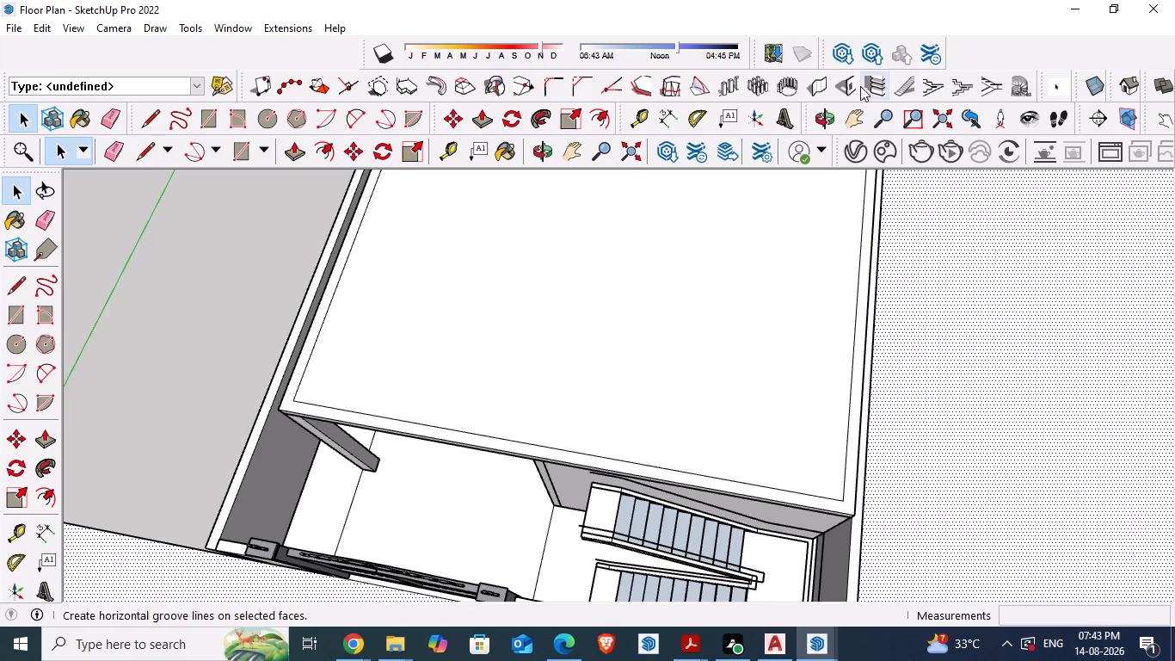
left_click(822, 83)
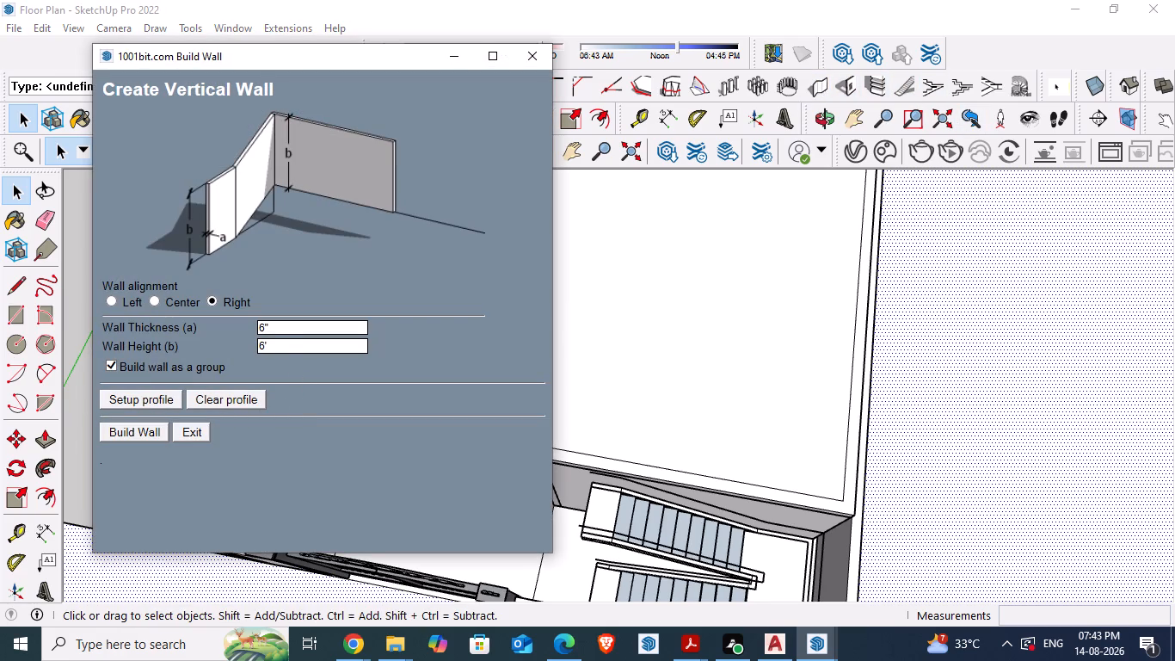
left_click_drag(286, 343, 243, 343)
type("3'")
key("Return")
left_click(123, 429)
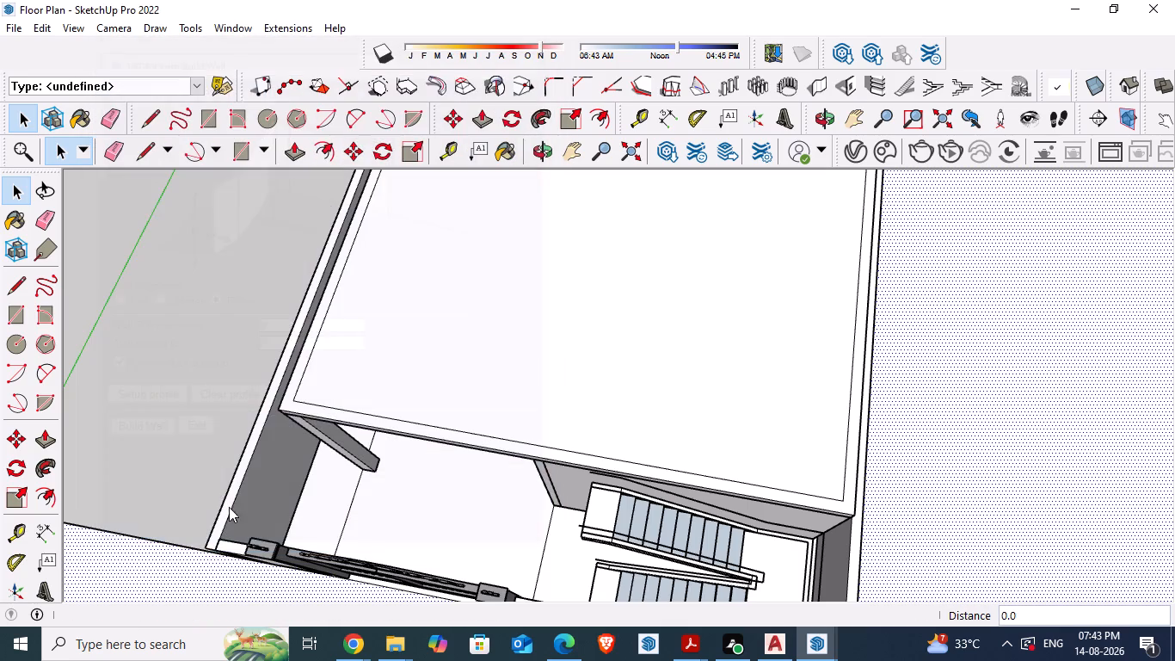
Trace the parapet wall path from the slab's front corner opposite the staircase, along the front edge and the staircase-side edge to the rear corner.
scroll(222, 476, "up", 10)
left_click(277, 405)
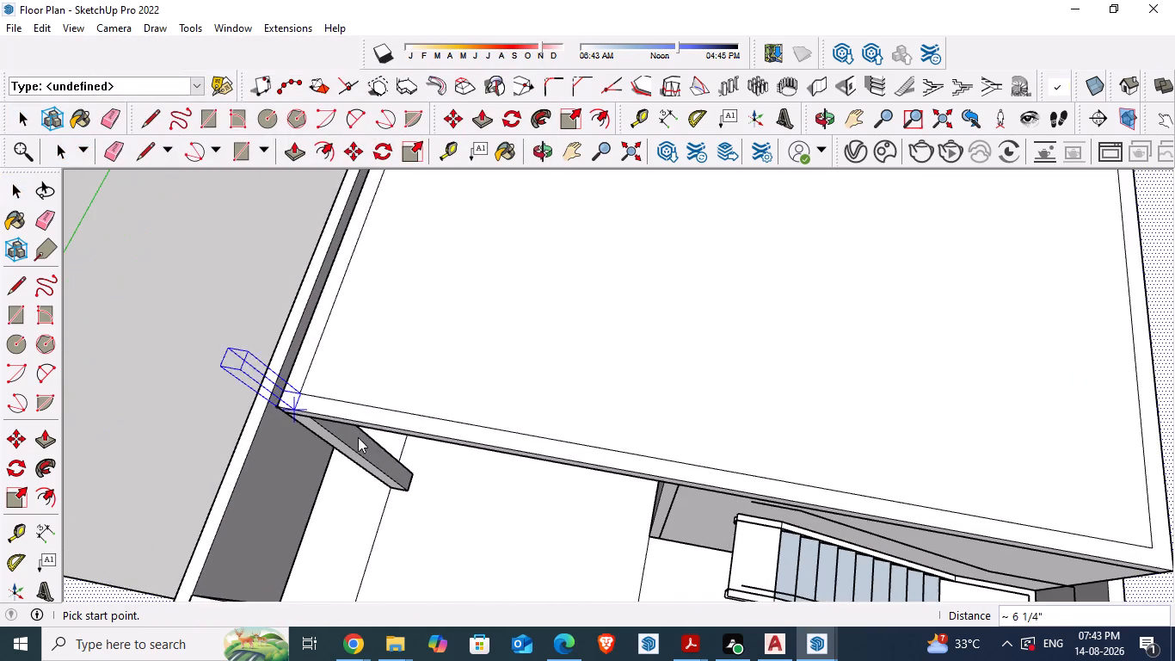
scroll(494, 399, "down", 4)
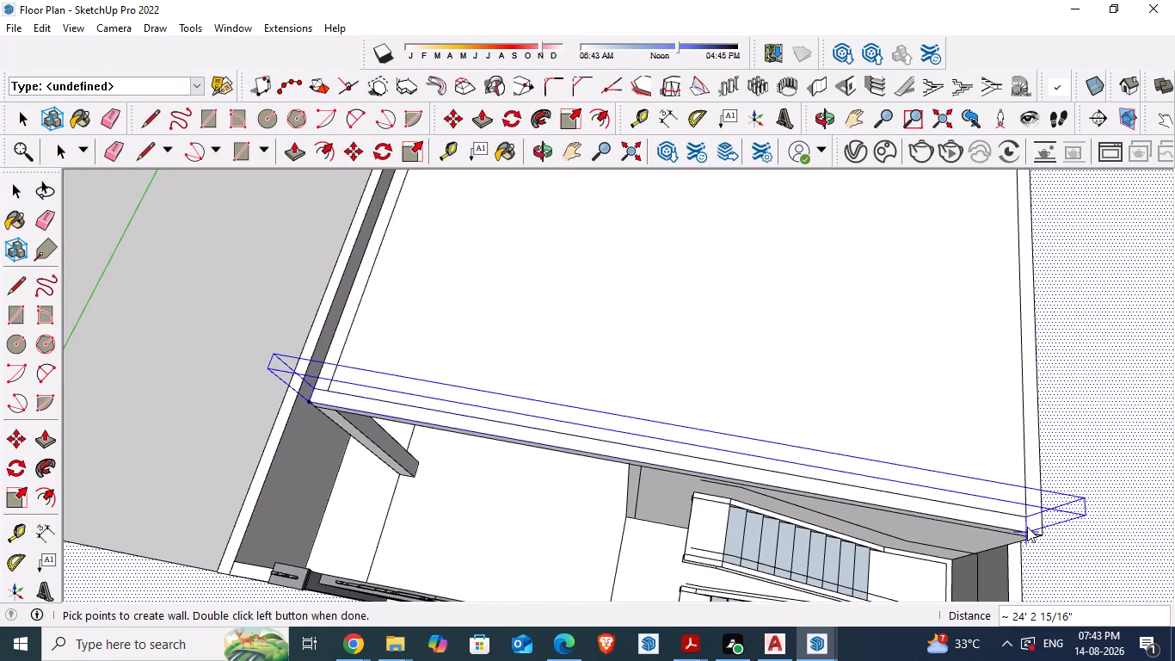
left_click(1037, 533)
scroll(416, 572, "down", 5)
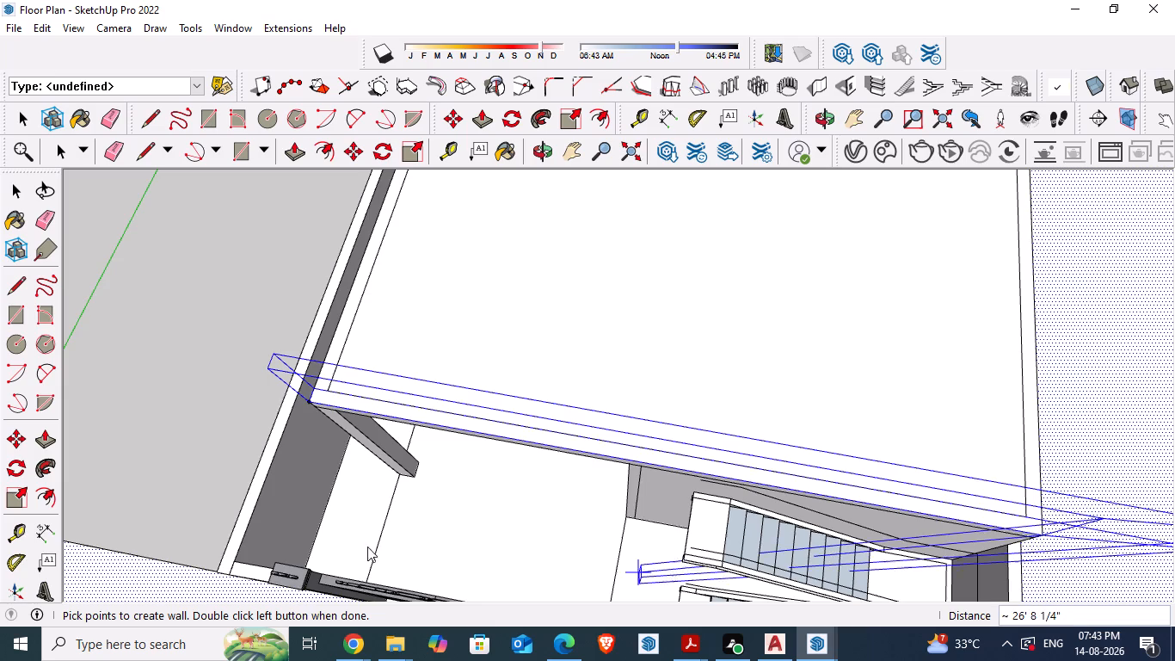
scroll(338, 488, "down", 7)
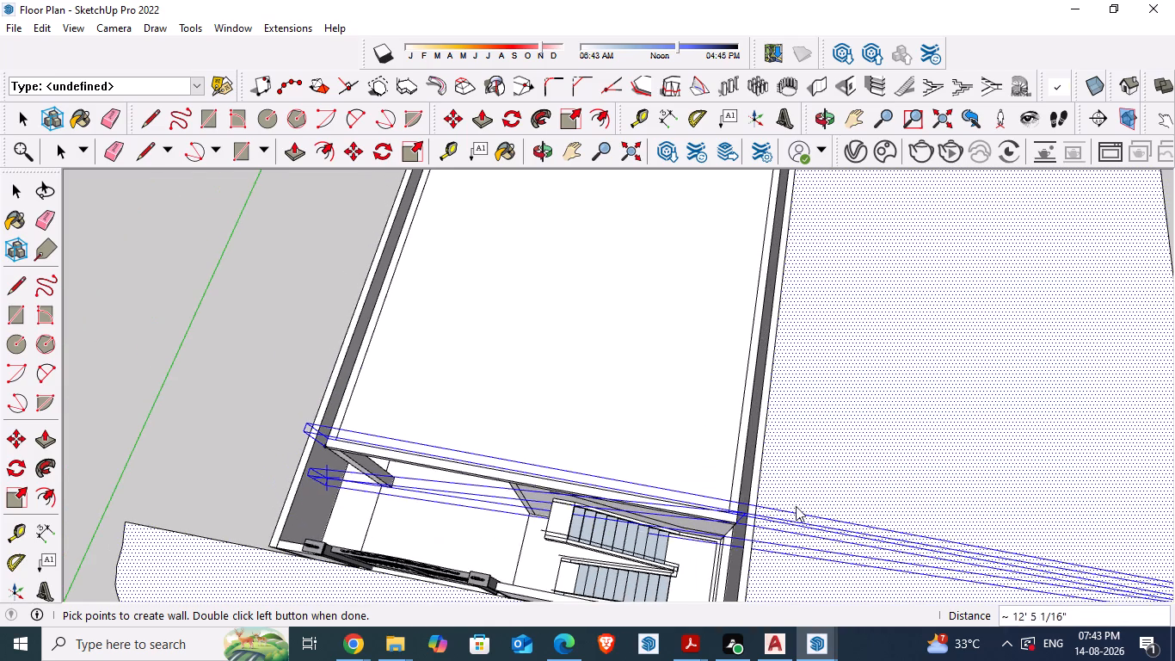
middle_click_drag(796, 506, 428, 555)
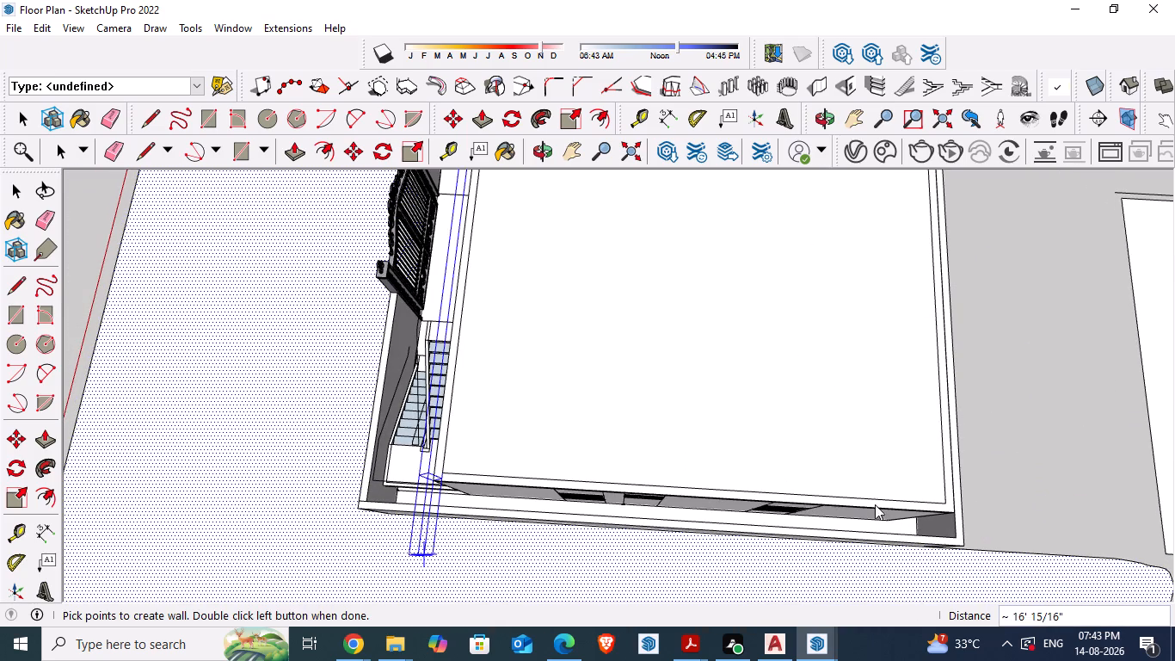
scroll(948, 502, "up", 14)
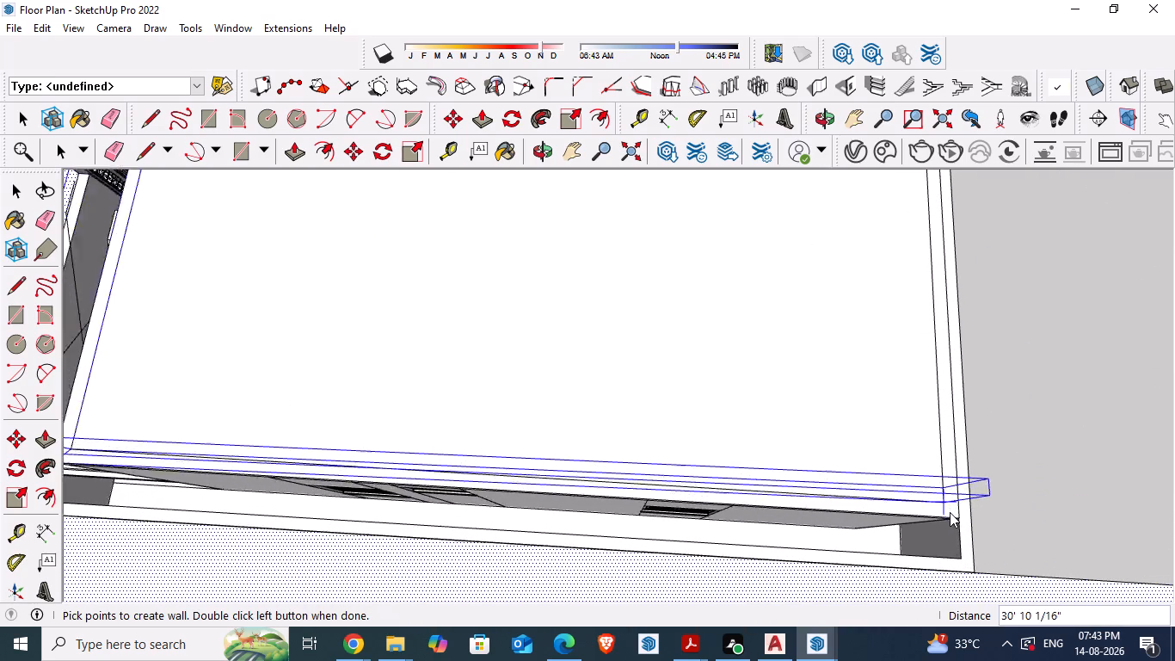
left_click(961, 515)
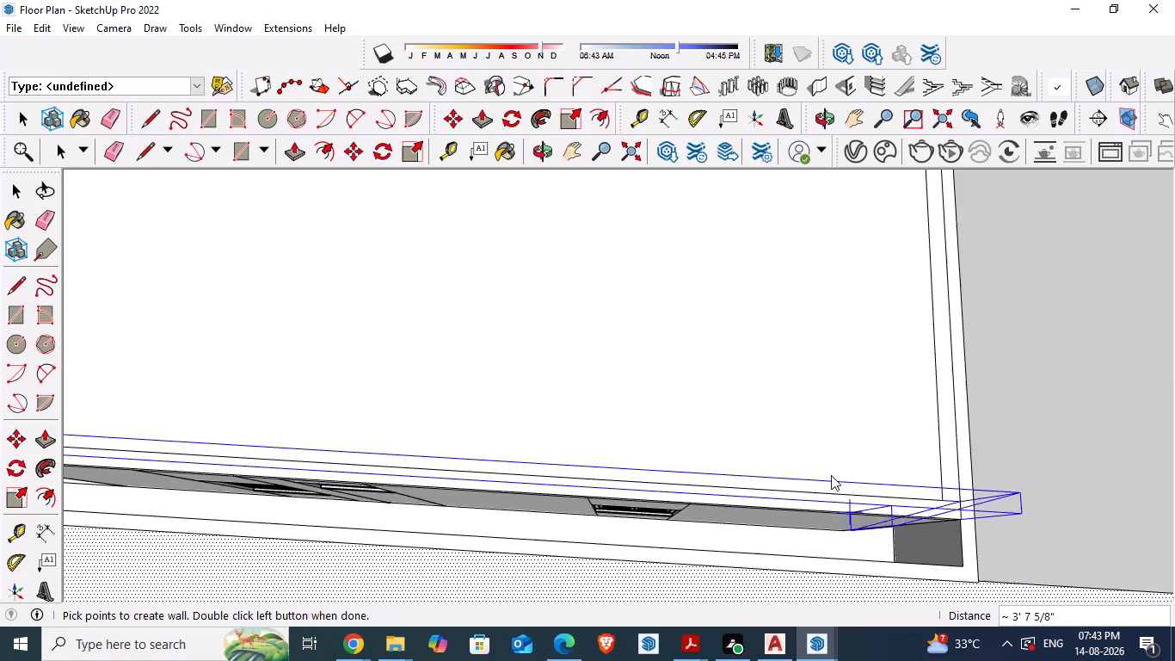
Continue the parapet path along the slab's rear edge and remaining side edge, finishing the wall where it meets the front parapet.
middle_click_drag(829, 474, 333, 395)
scroll(333, 395, "down", 5)
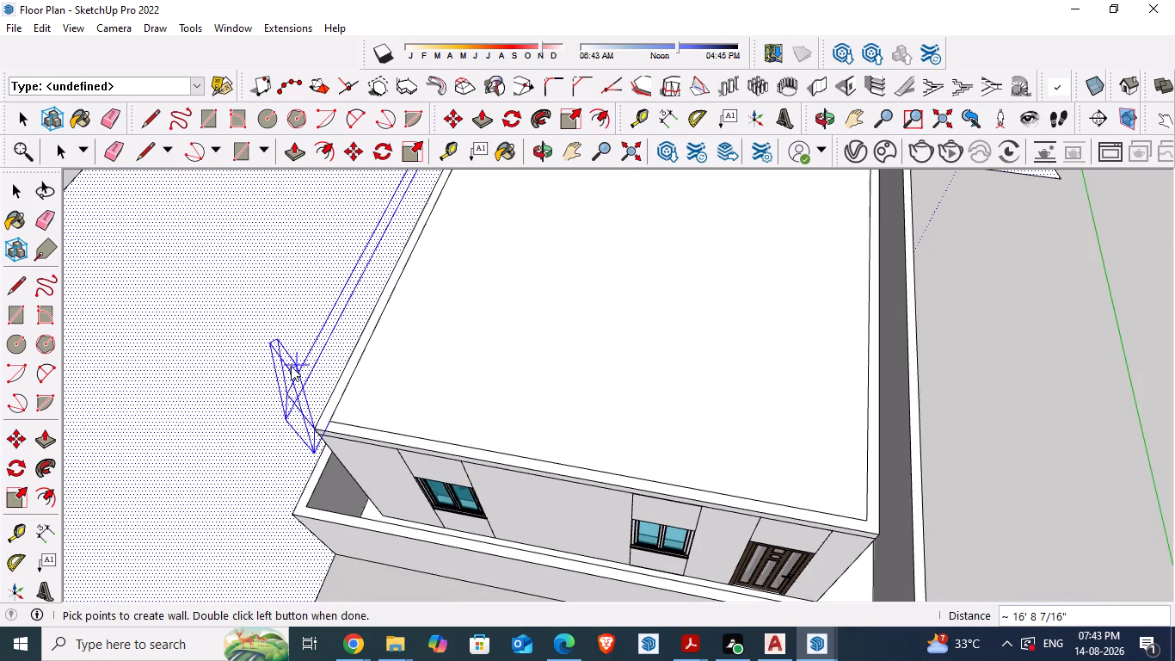
scroll(940, 549, "up", 5)
scroll(871, 527, "up", 5)
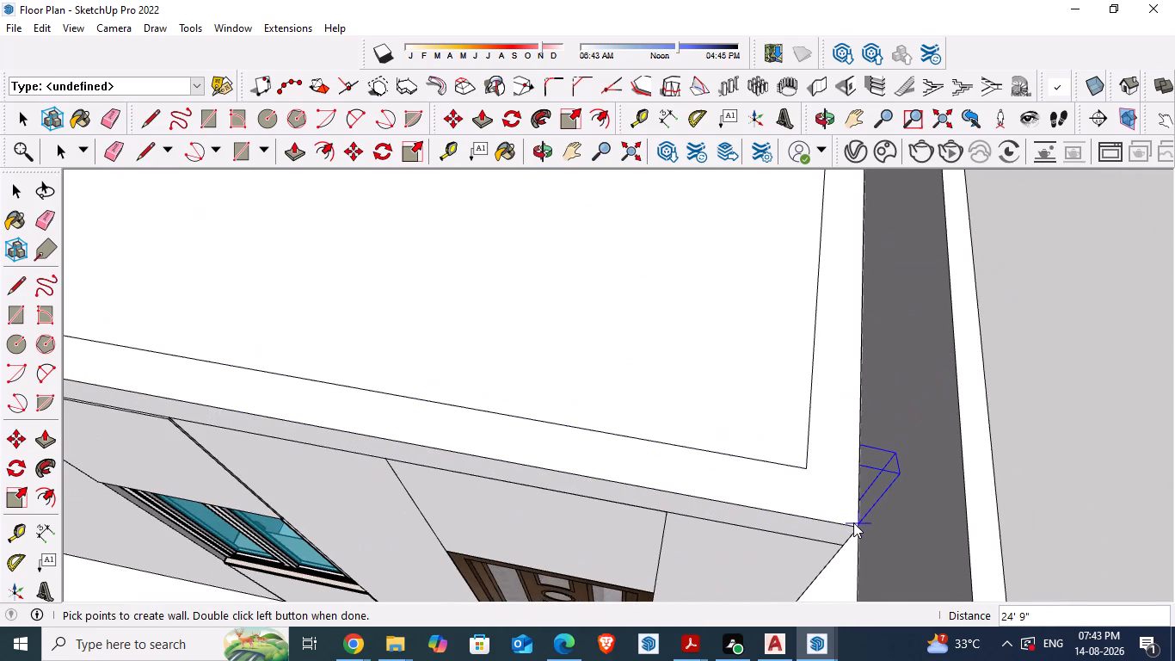
left_click(853, 522)
scroll(726, 473, "down", 2)
middle_click_drag(705, 464, 336, 457)
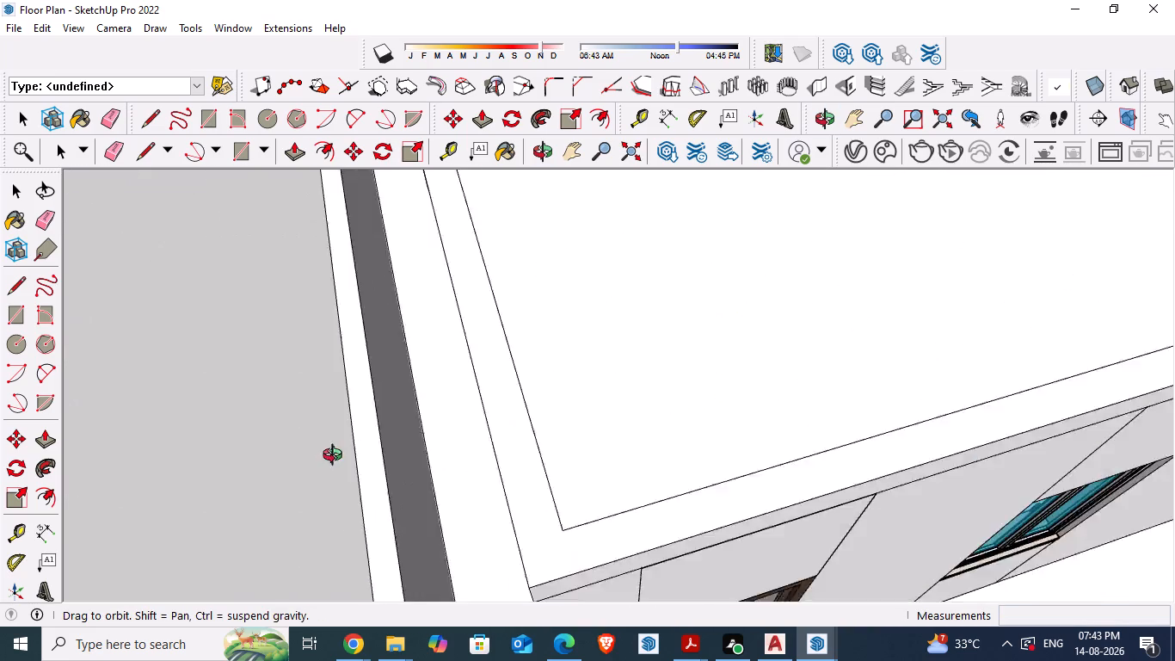
middle_click_drag(336, 457, 321, 455)
scroll(317, 445, "down", 14)
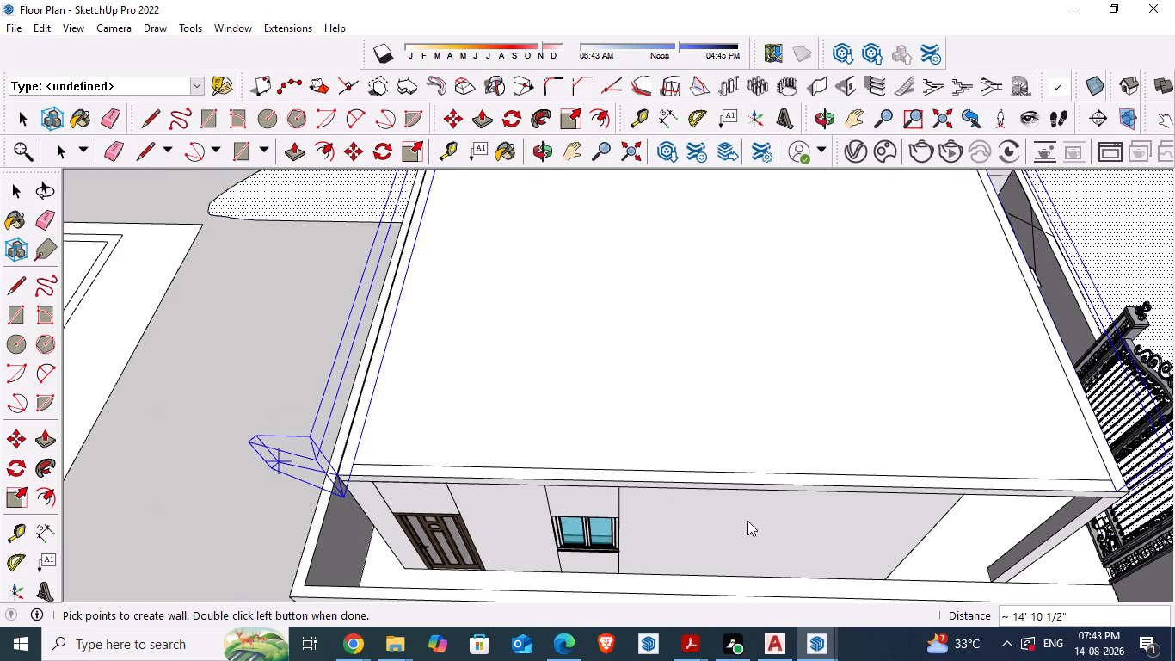
scroll(1159, 514, "up", 11)
scroll(1111, 481, "down", 1)
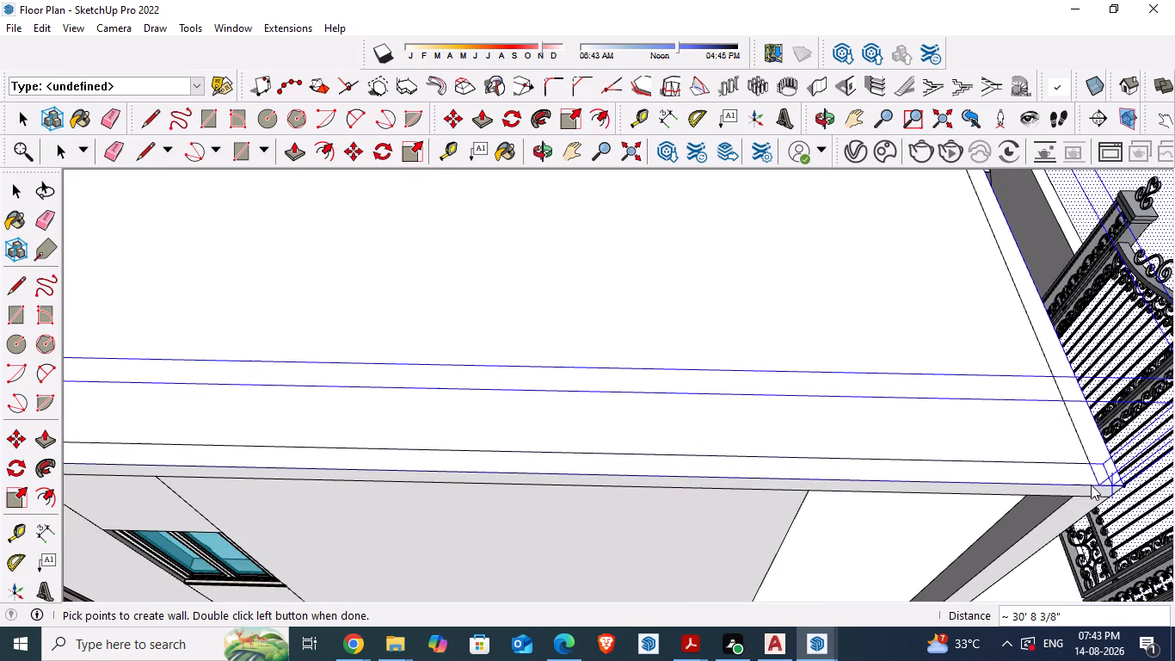
scroll(1110, 470, "up", 11)
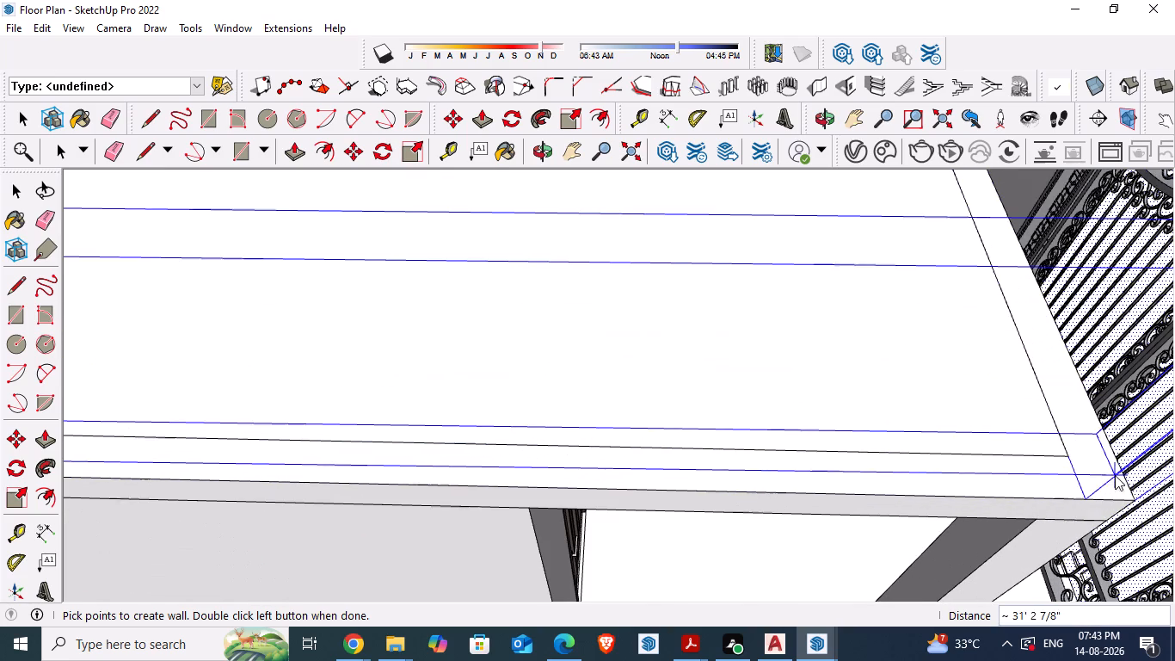
double_click(1086, 500)
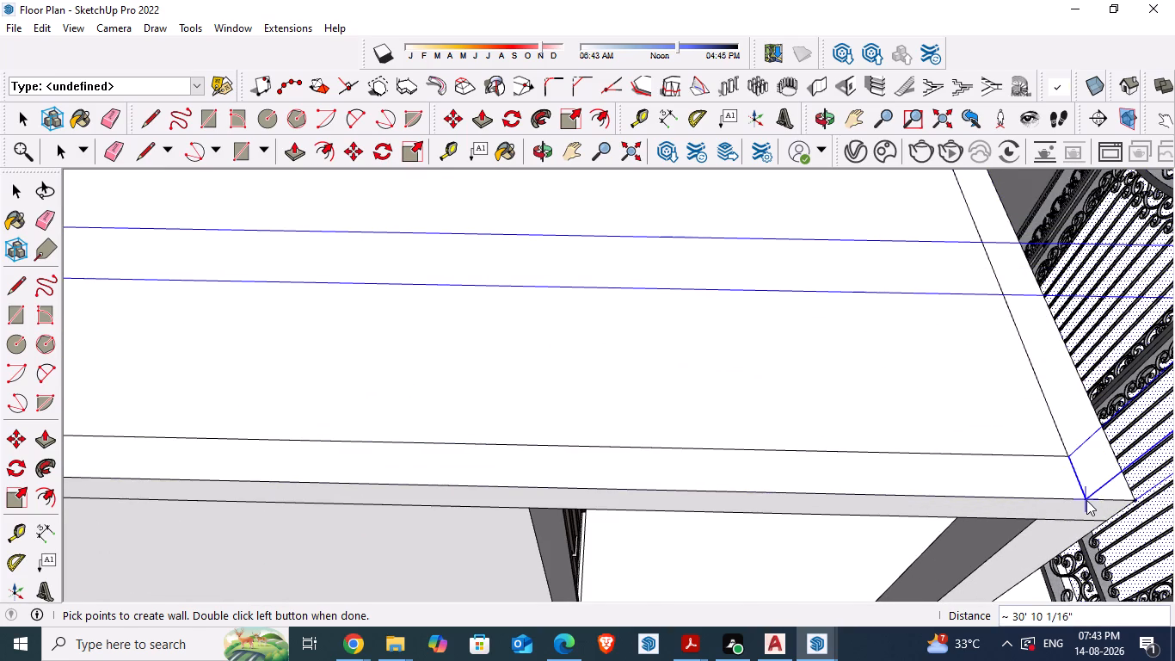
Examine the new roof parapet from the front corner and front side, along with the staircase below it.
scroll(660, 514, "down", 12)
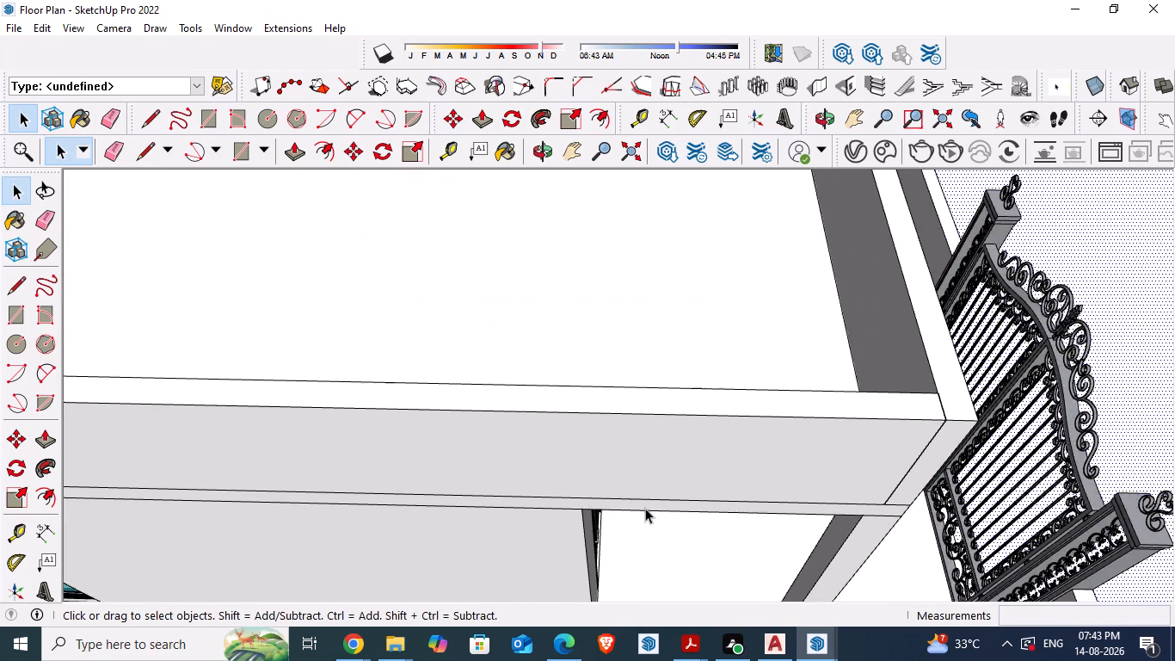
scroll(645, 498, "down", 1)
middle_click_drag(645, 498, 450, 519)
scroll(447, 516, "down", 3)
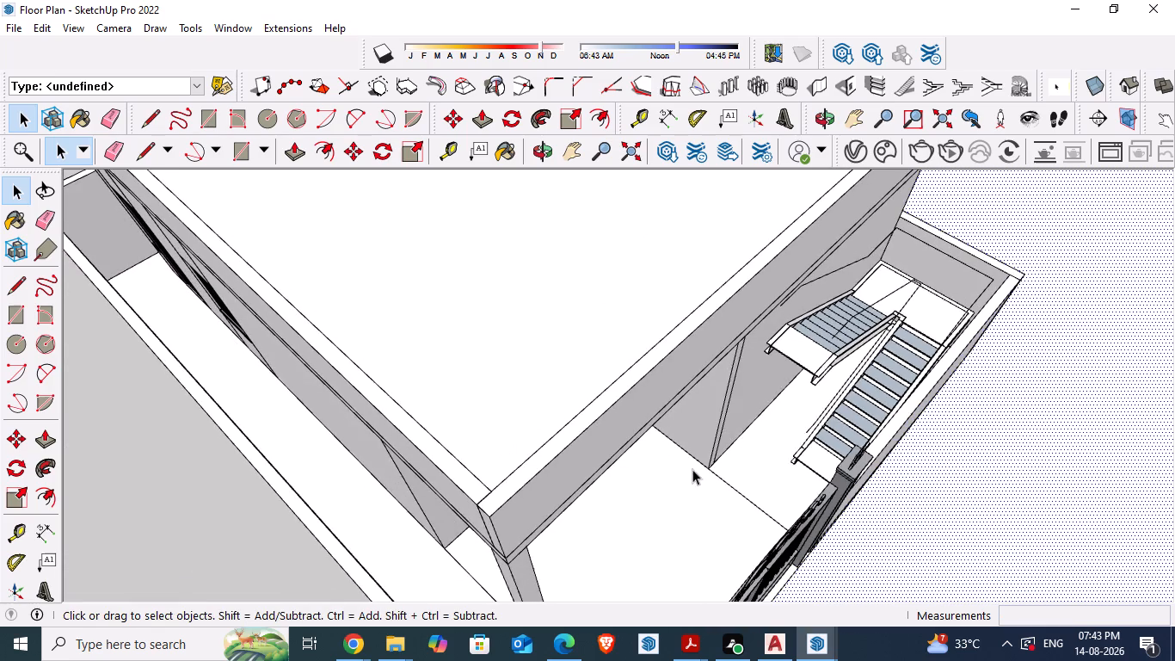
middle_click_drag(692, 469, 463, 458)
scroll(651, 364, "up", 3)
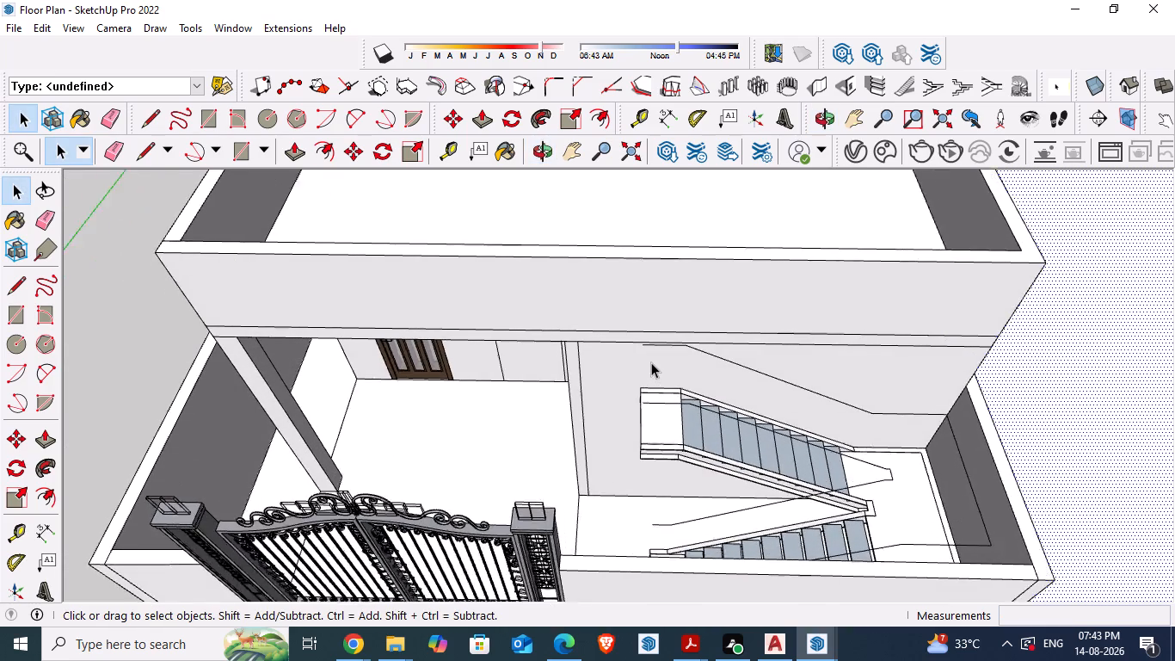
scroll(648, 359, "up", 1)
middle_click_drag(643, 353, 649, 372)
left_click(631, 308)
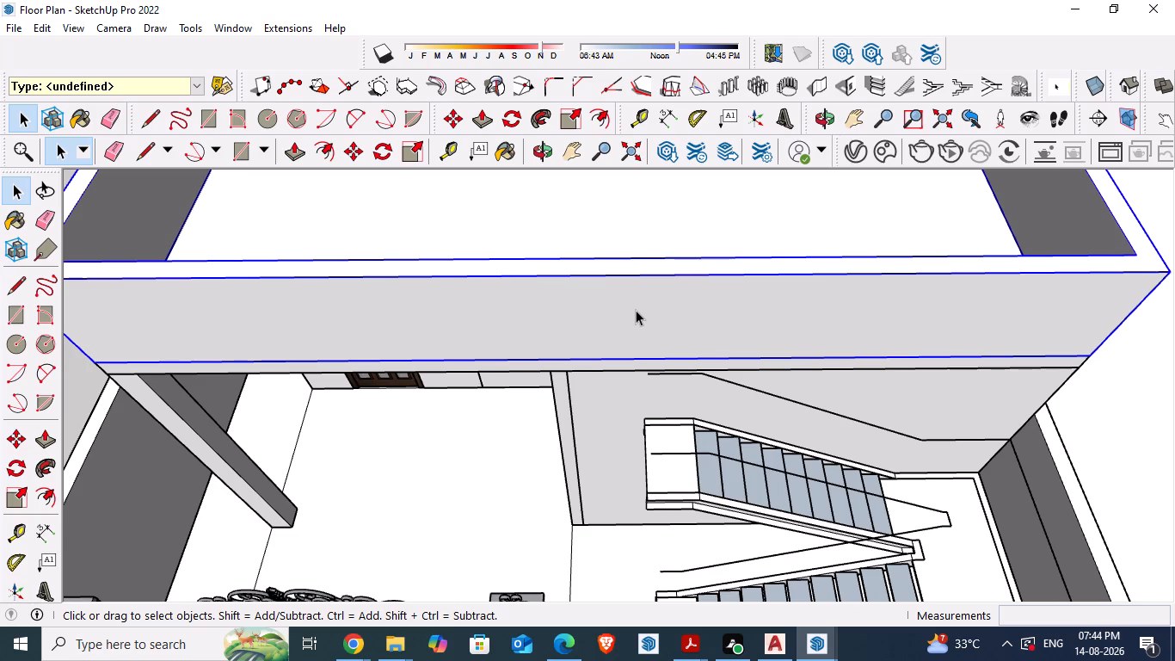
middle_click_drag(641, 309, 641, 293)
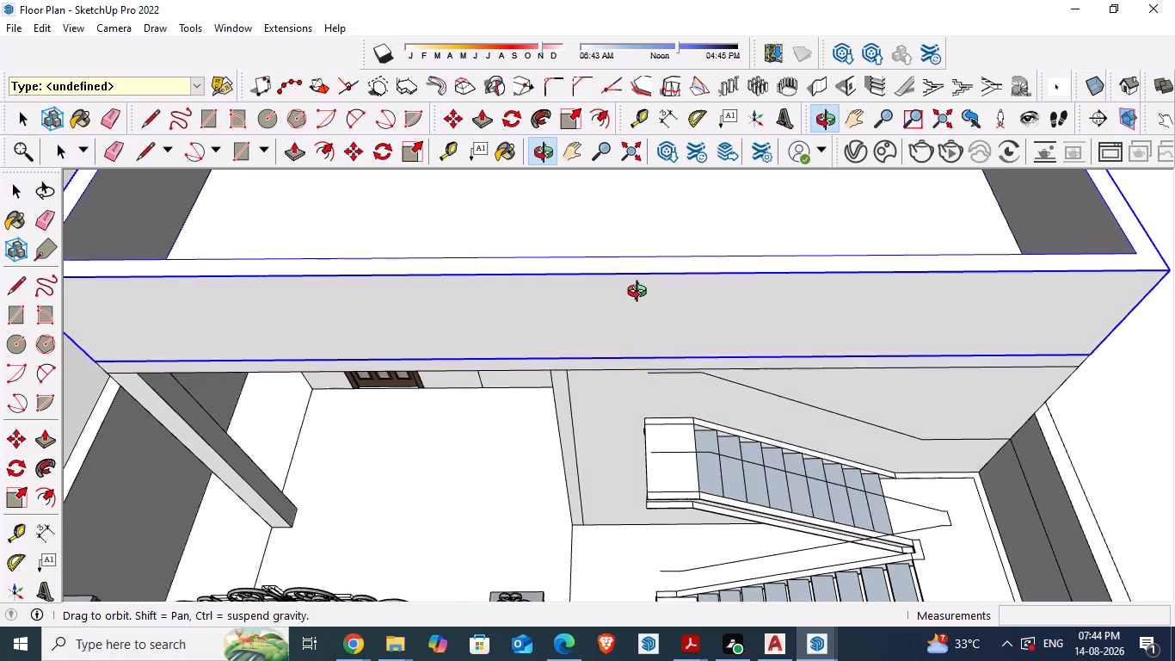
middle_click_drag(641, 293, 643, 249)
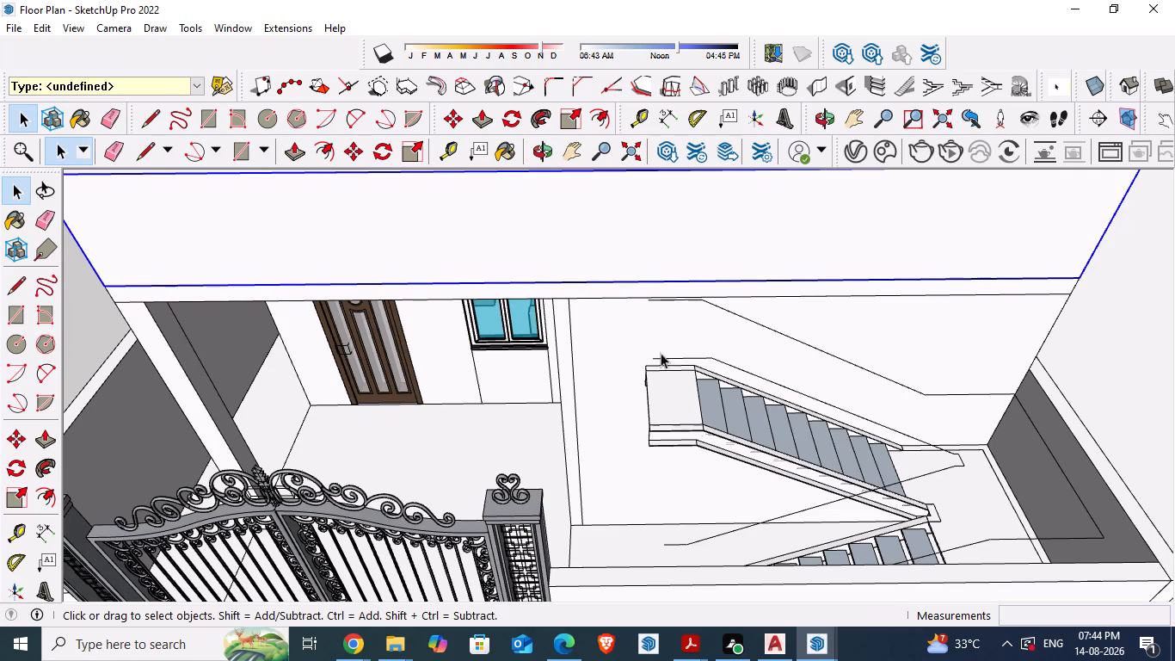
Scale the front staircase vertically so that its overall height reaches the top edge of the roof parapet.
scroll(649, 407, "down", 2)
left_click(726, 398)
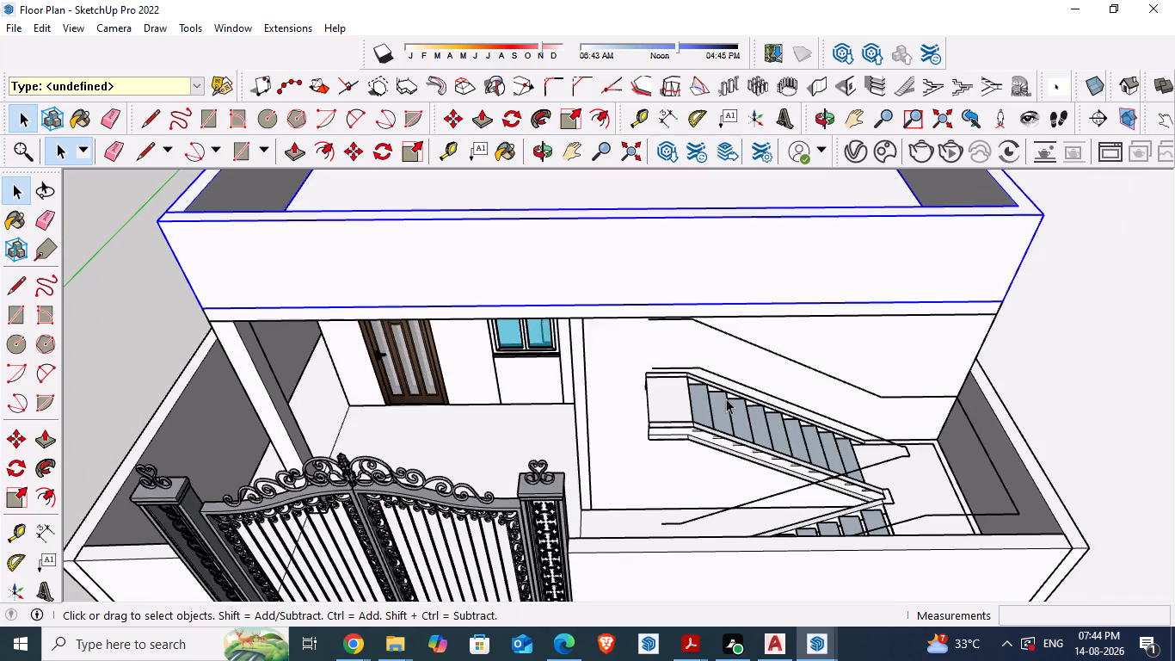
key("s")
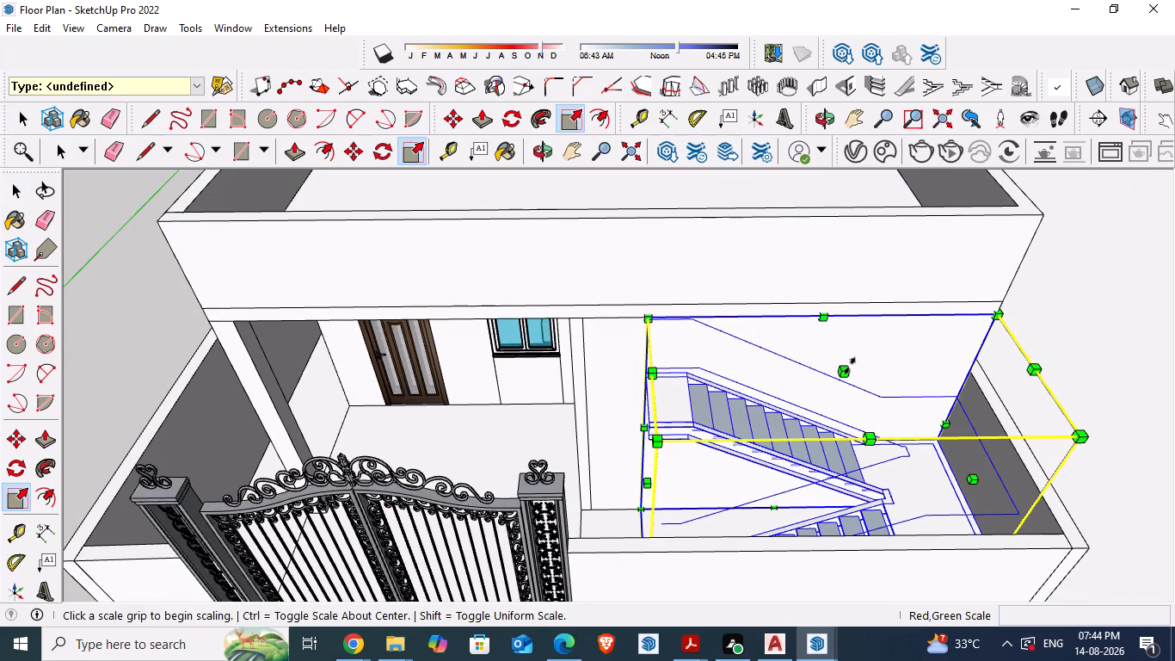
left_click_drag(850, 367, 834, 244)
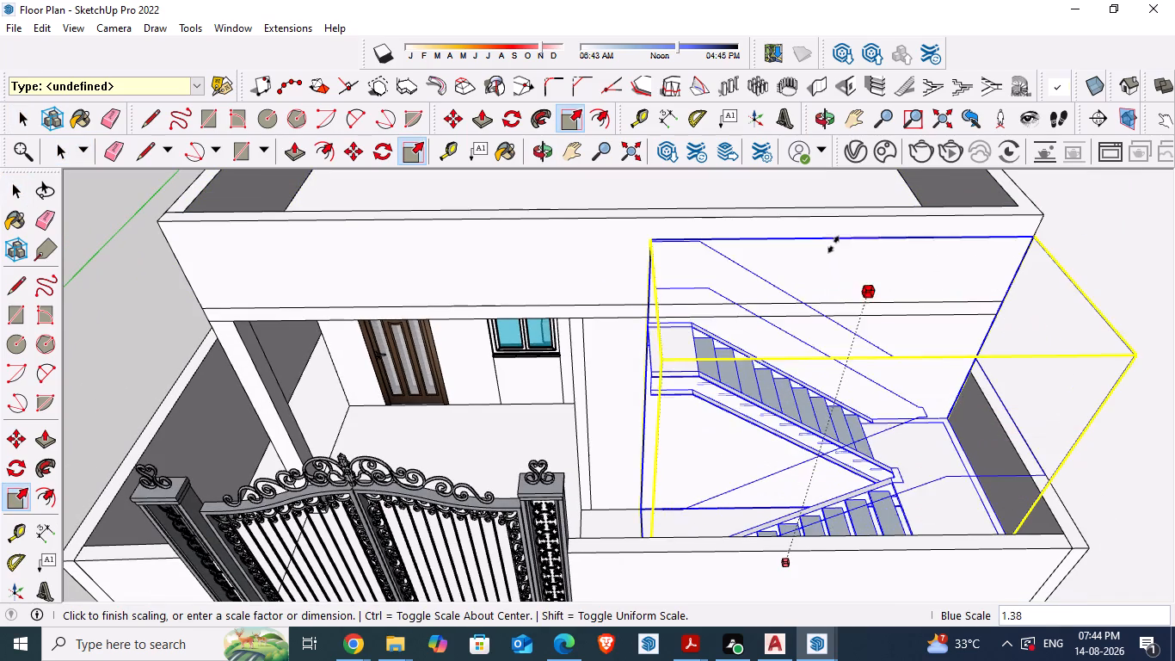
left_click_drag(834, 244, 607, 207)
left_click(607, 207)
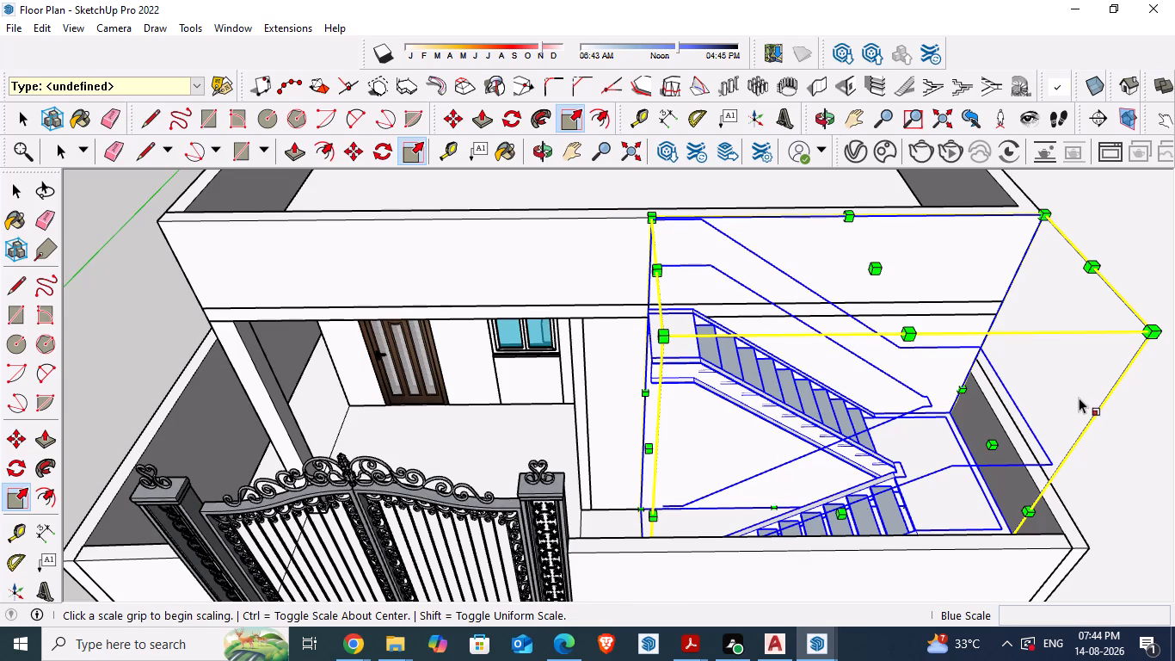
key("space")
left_click(1145, 421)
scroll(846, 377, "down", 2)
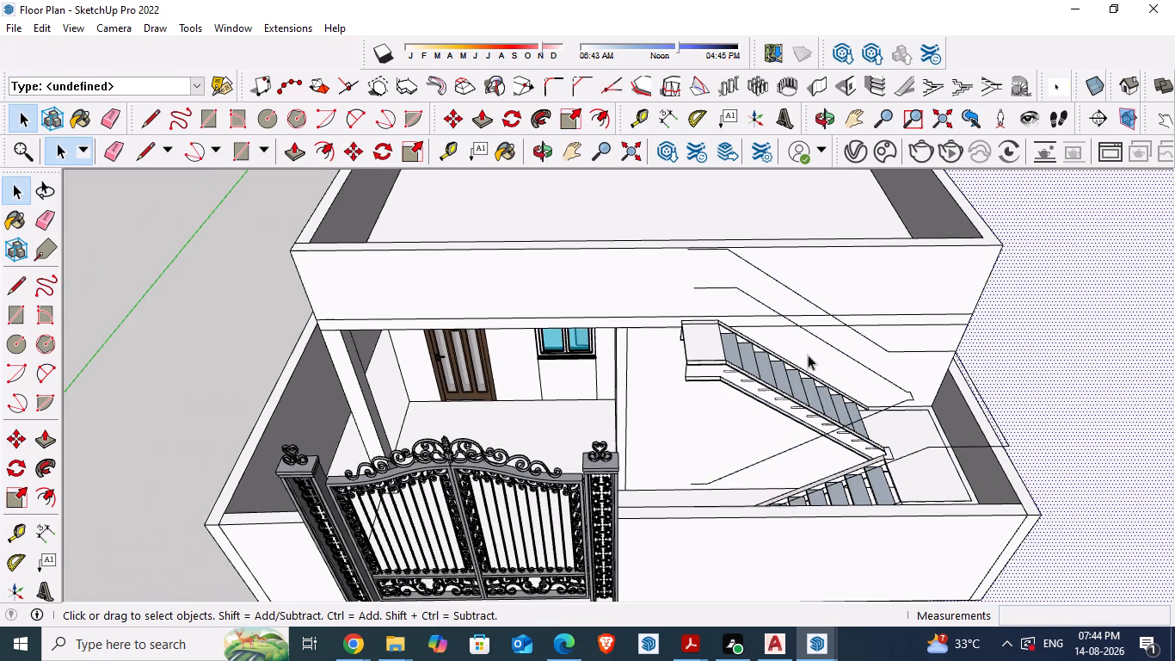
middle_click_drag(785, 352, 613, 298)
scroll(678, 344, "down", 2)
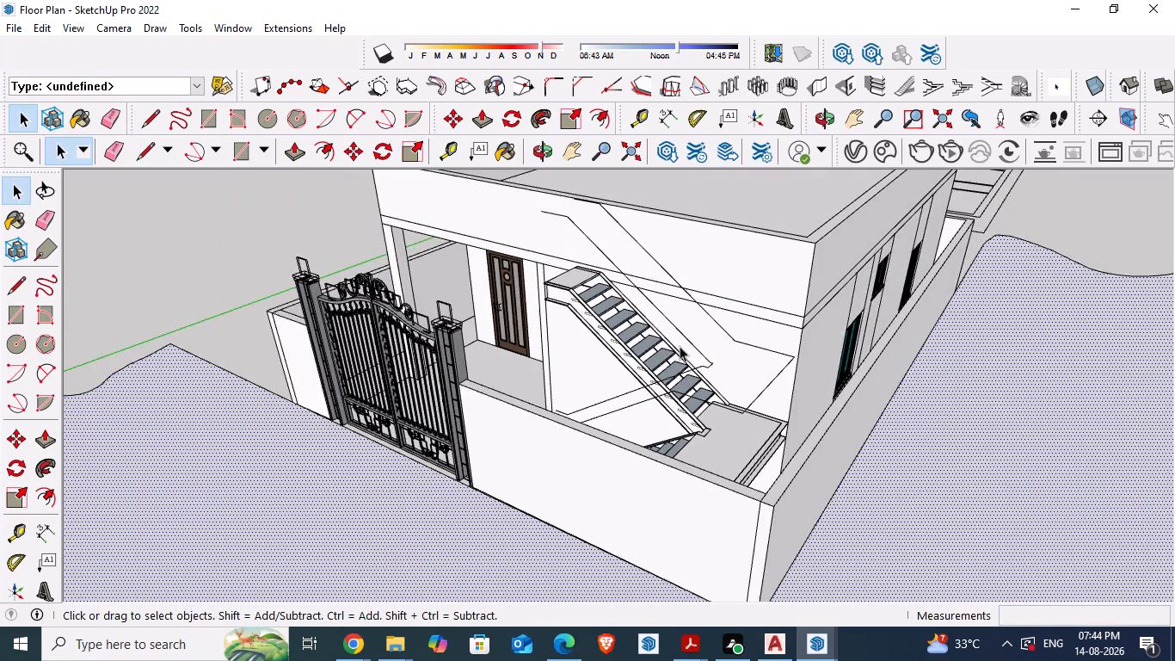
Draw a line about 1' 2 9/16" long from the end of the upper stair railing line back across the front parapet.
middle_click_drag(683, 360, 795, 452)
scroll(690, 353, "up", 3)
middle_click_drag(680, 367, 706, 452)
scroll(701, 416, "up", 5)
key("l")
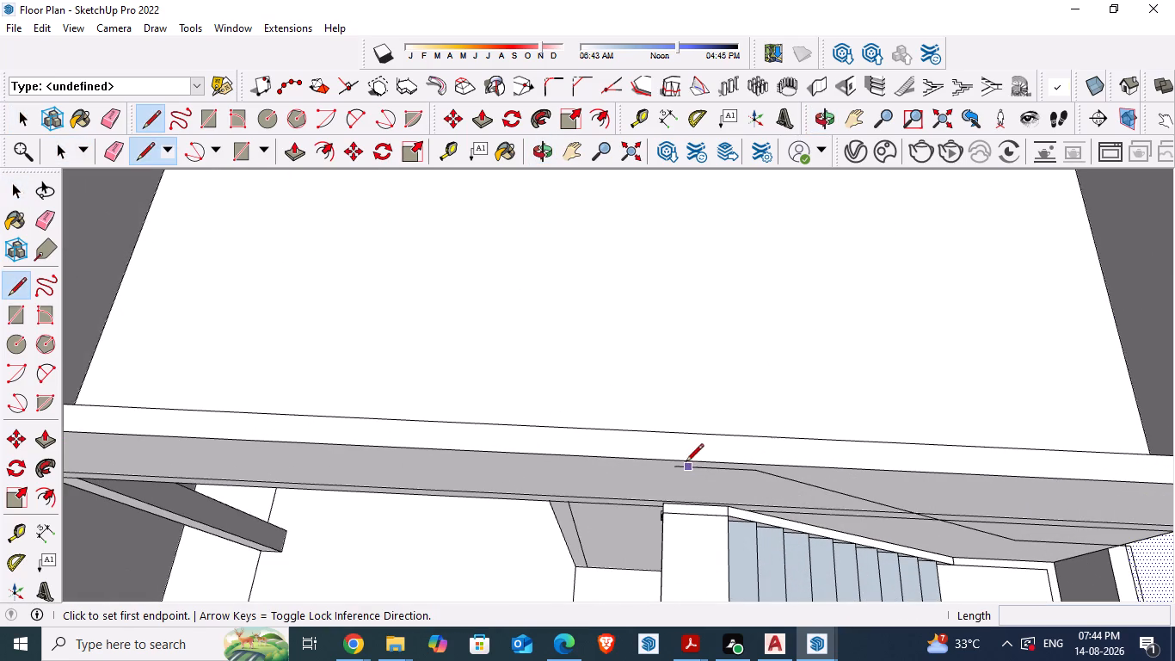
left_click(676, 463)
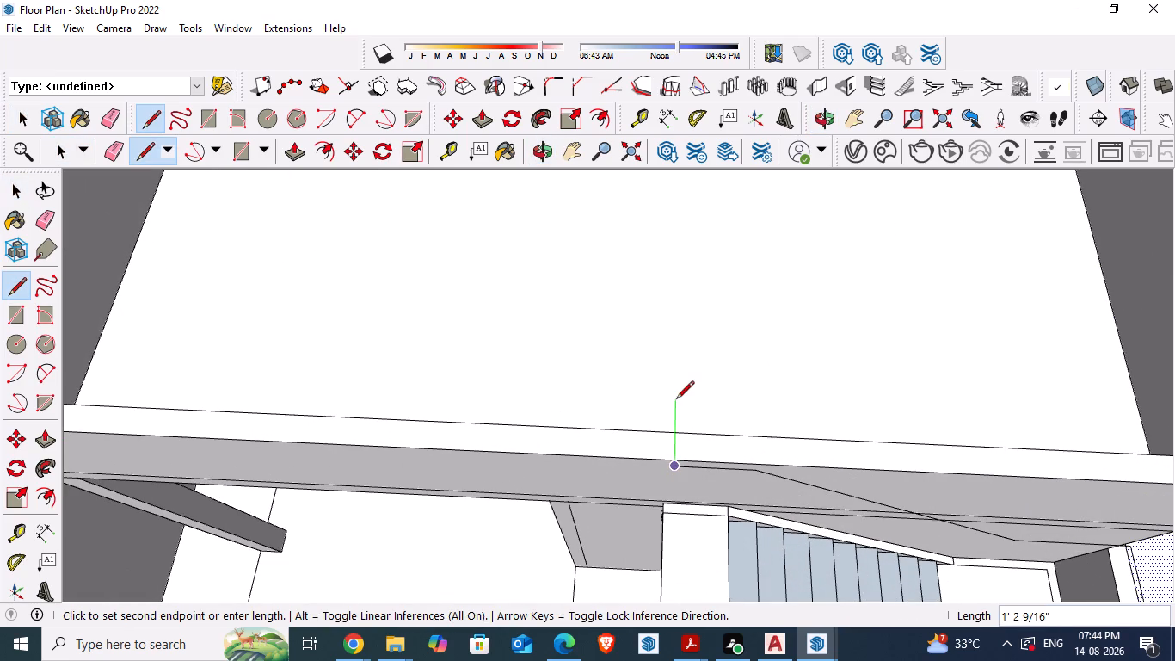
left_click(676, 400)
scroll(704, 402, "down", 3)
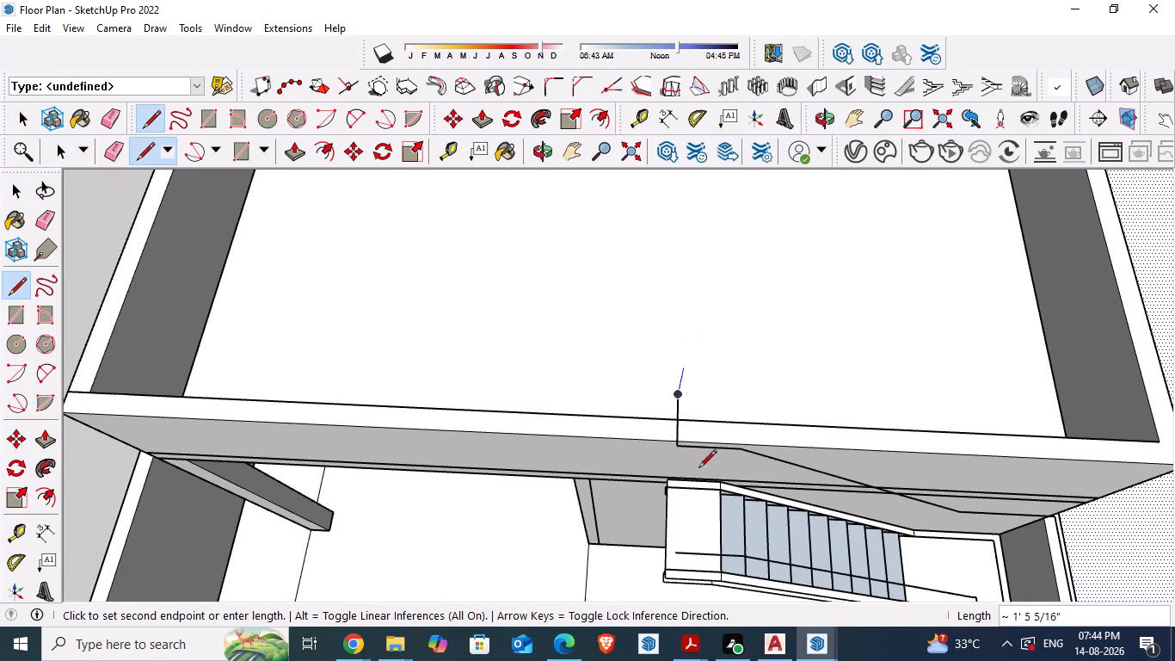
key("space")
Open the roof parapet group and draw a line across the front parapet's top face along the line from the stair railing.
scroll(717, 420, "up", 3)
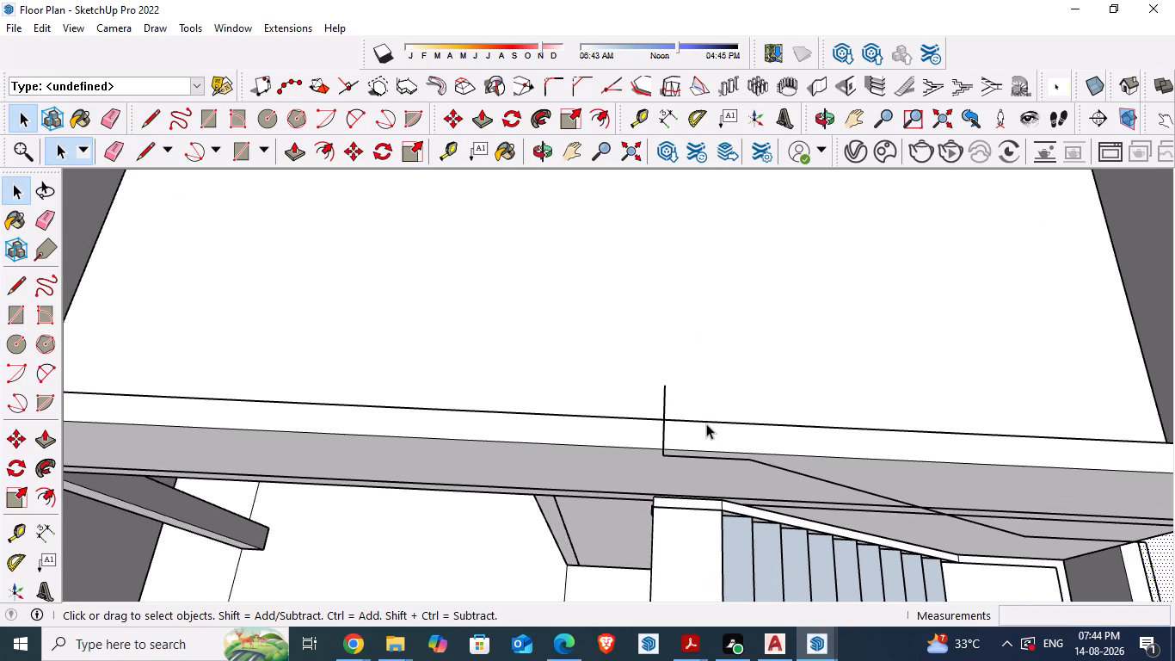
key("l")
key("space")
double_click(724, 347)
double_click(618, 433)
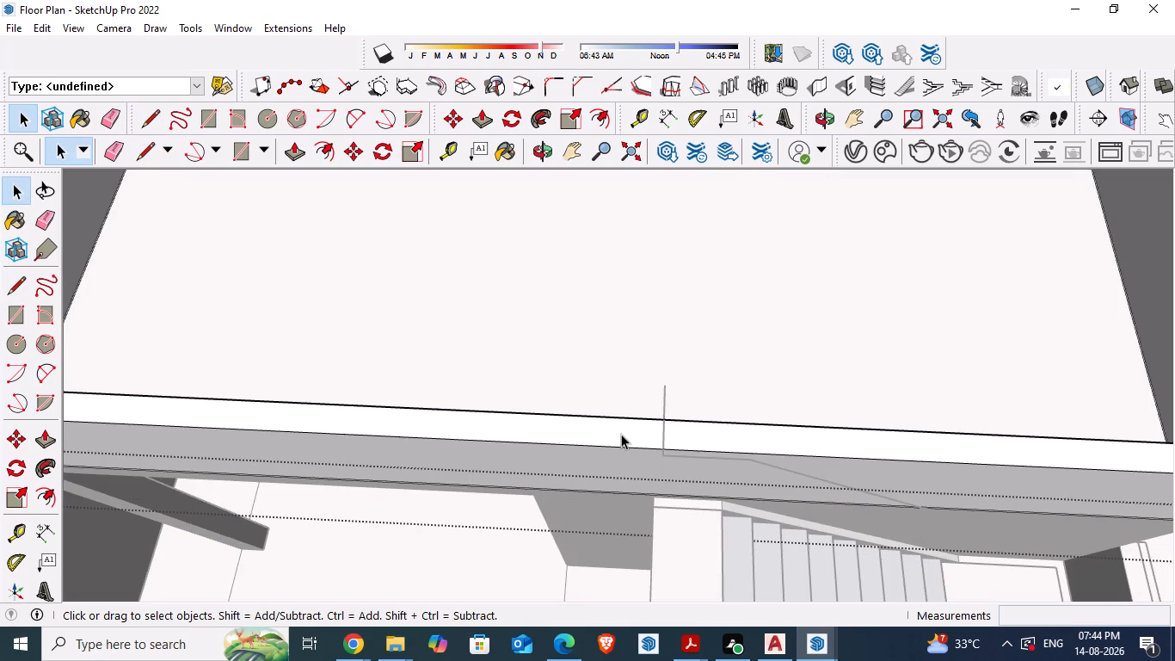
left_click(621, 434)
left_click(651, 430)
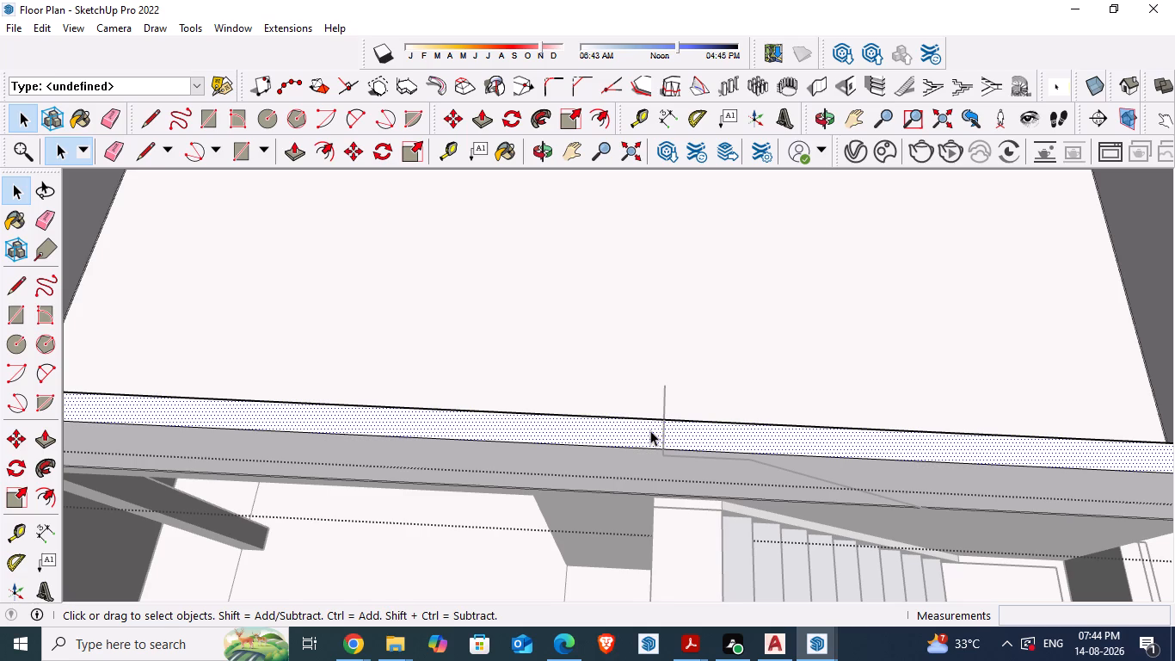
key("l")
left_click(667, 423)
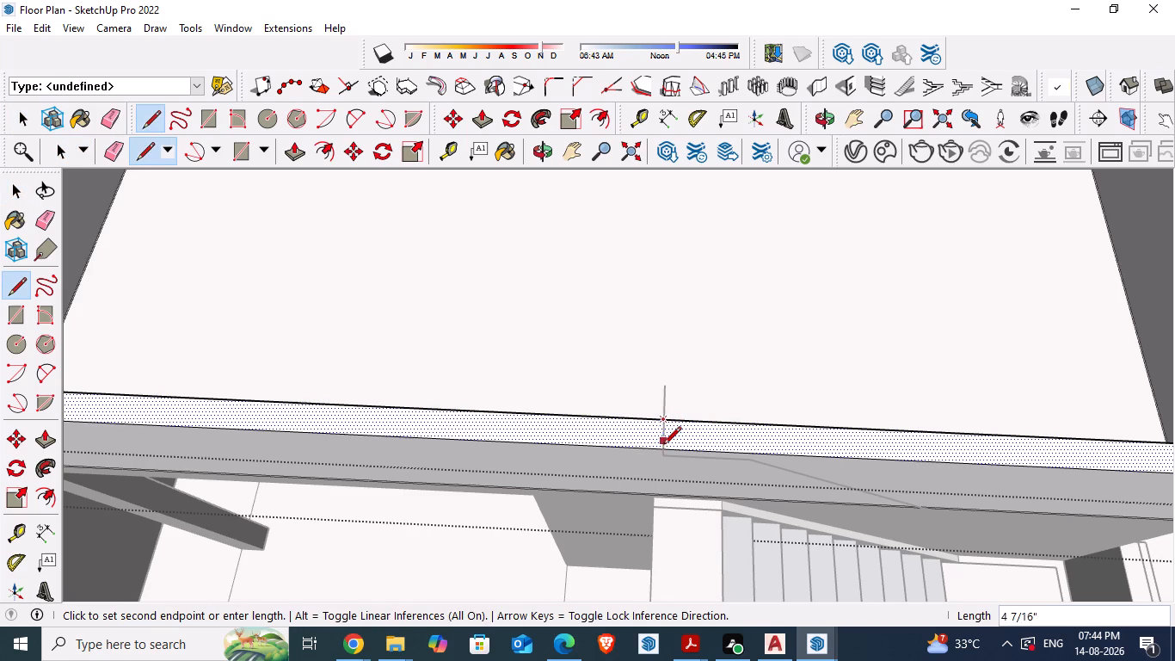
left_click(663, 449)
key("space")
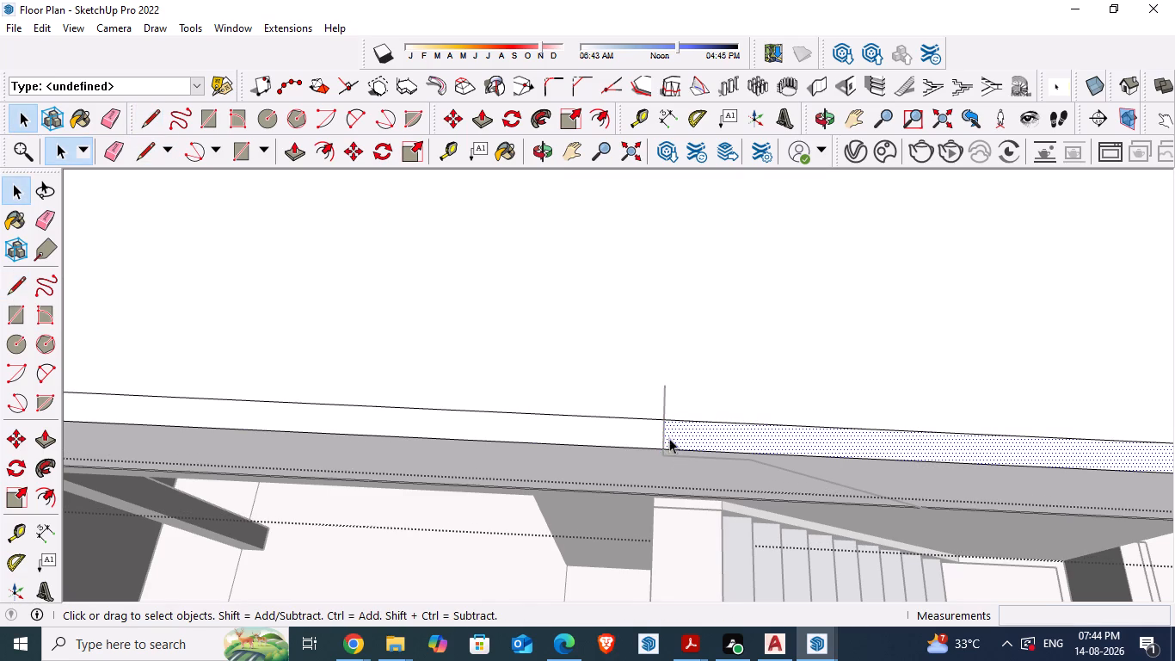
Place a guide point 3' from the cross line along the front parapet's inner edge, toward the gate side.
scroll(671, 427, "down", 7)
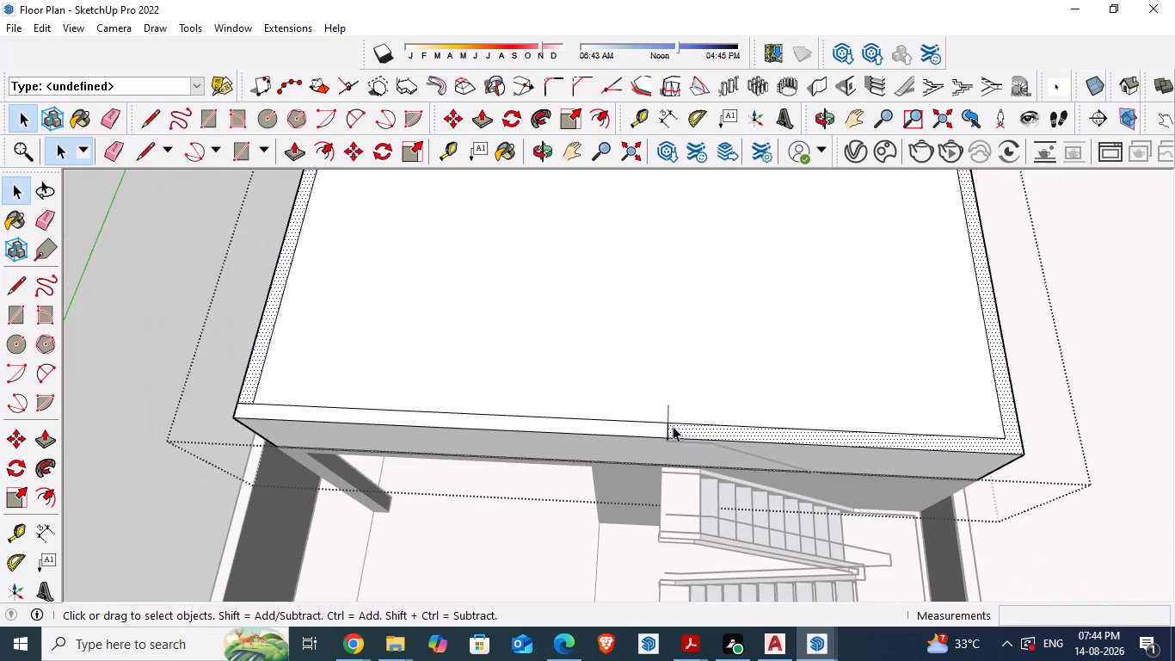
scroll(609, 422, "up", 3)
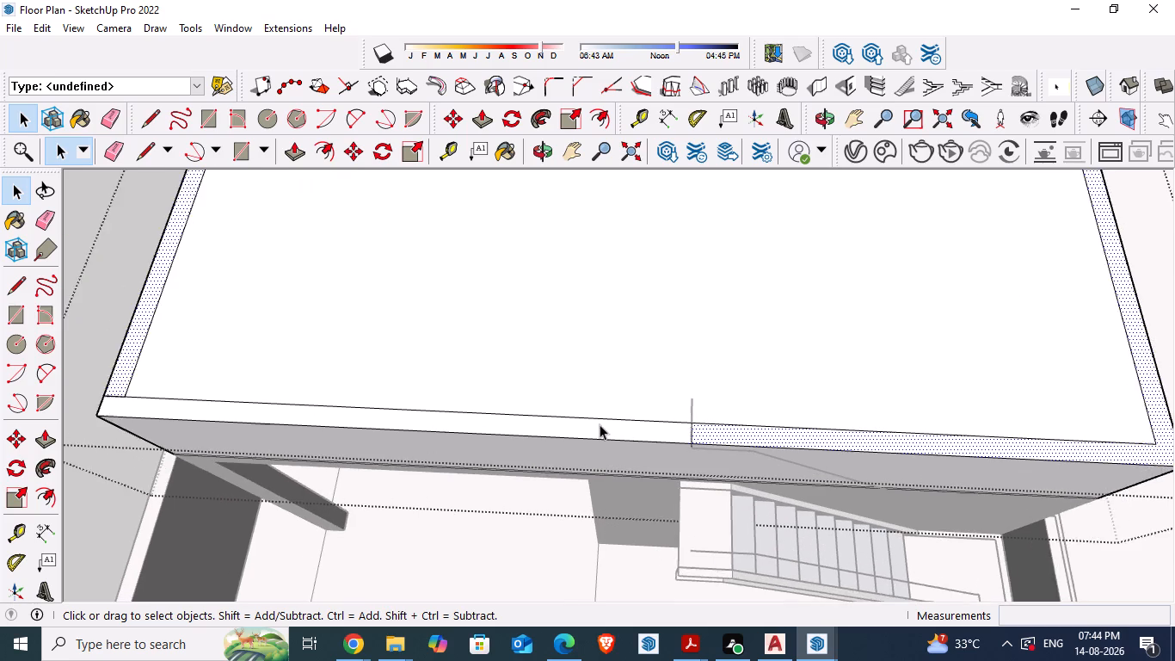
scroll(600, 424, "up", 1)
key("t")
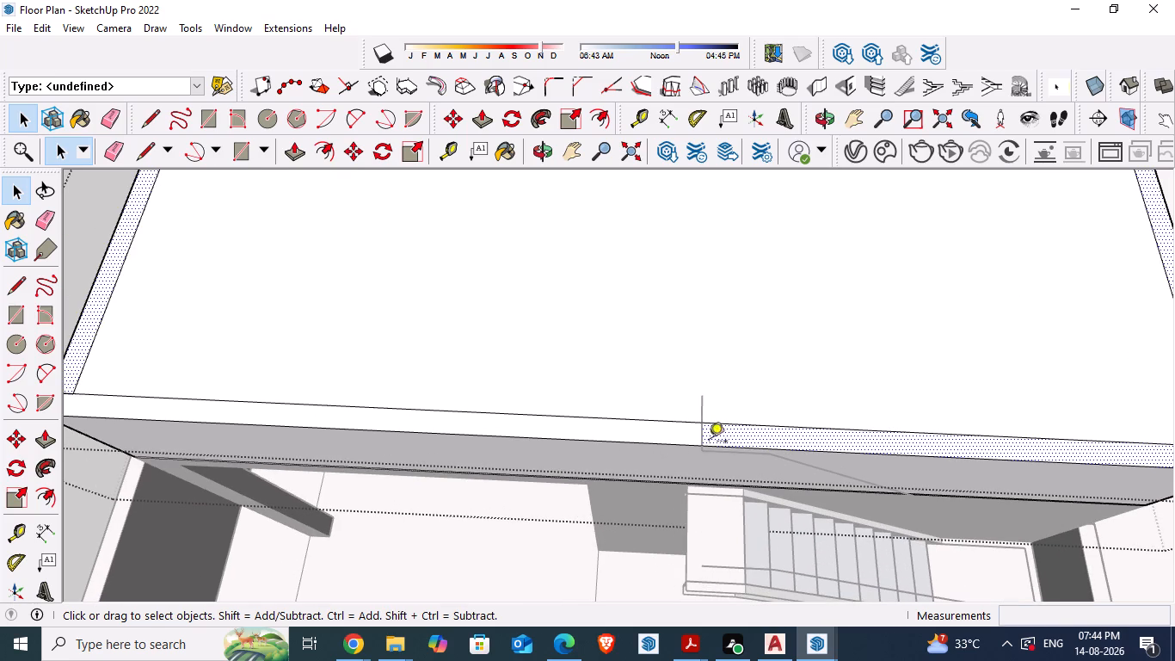
left_click(704, 427)
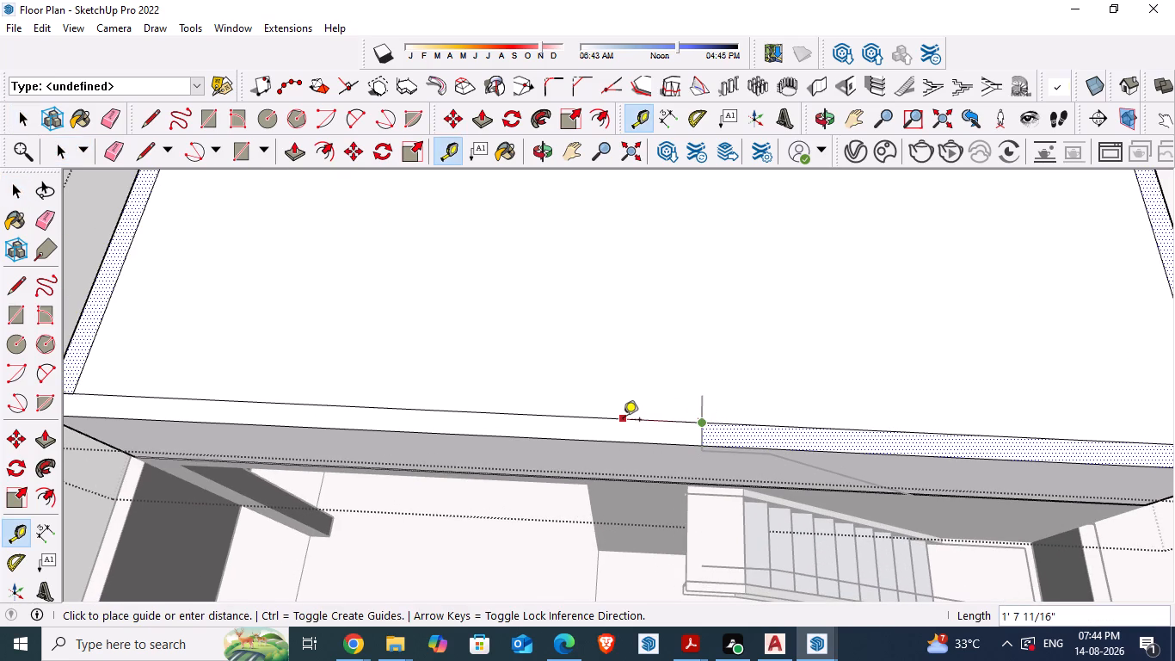
type("3'")
key("Return")
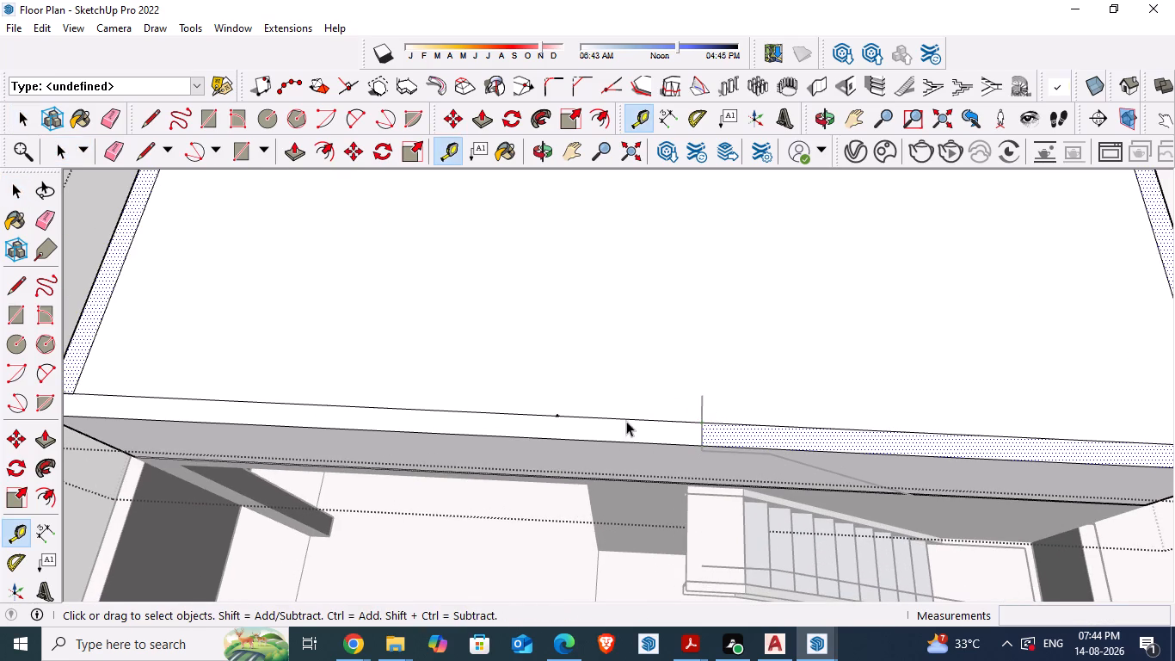
key("space")
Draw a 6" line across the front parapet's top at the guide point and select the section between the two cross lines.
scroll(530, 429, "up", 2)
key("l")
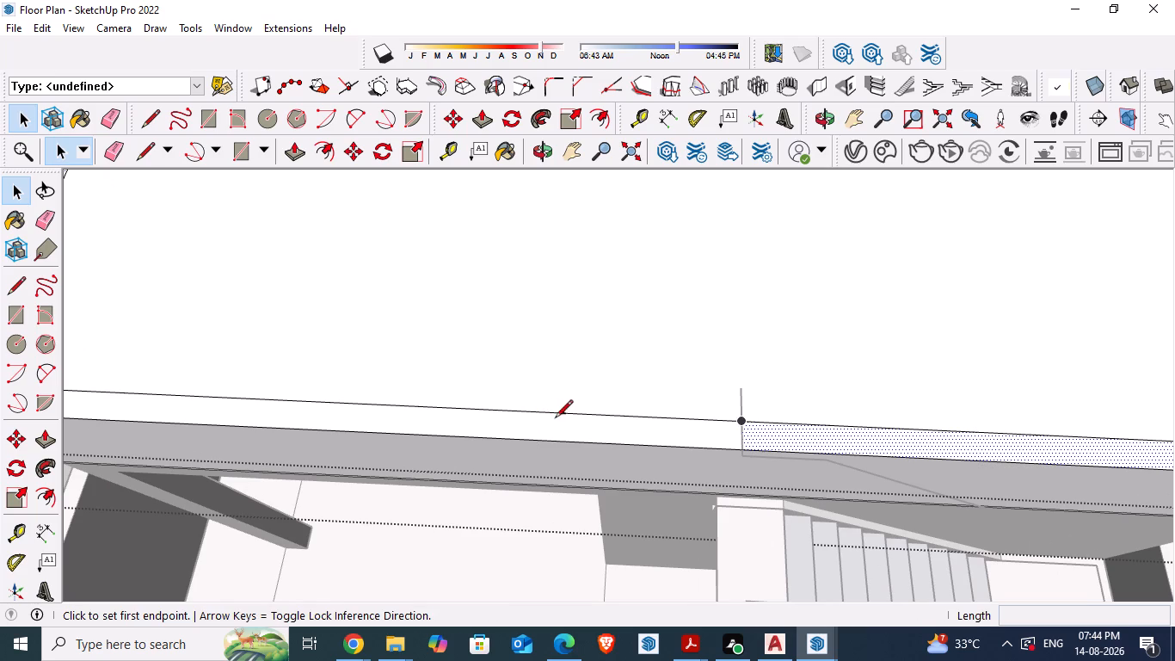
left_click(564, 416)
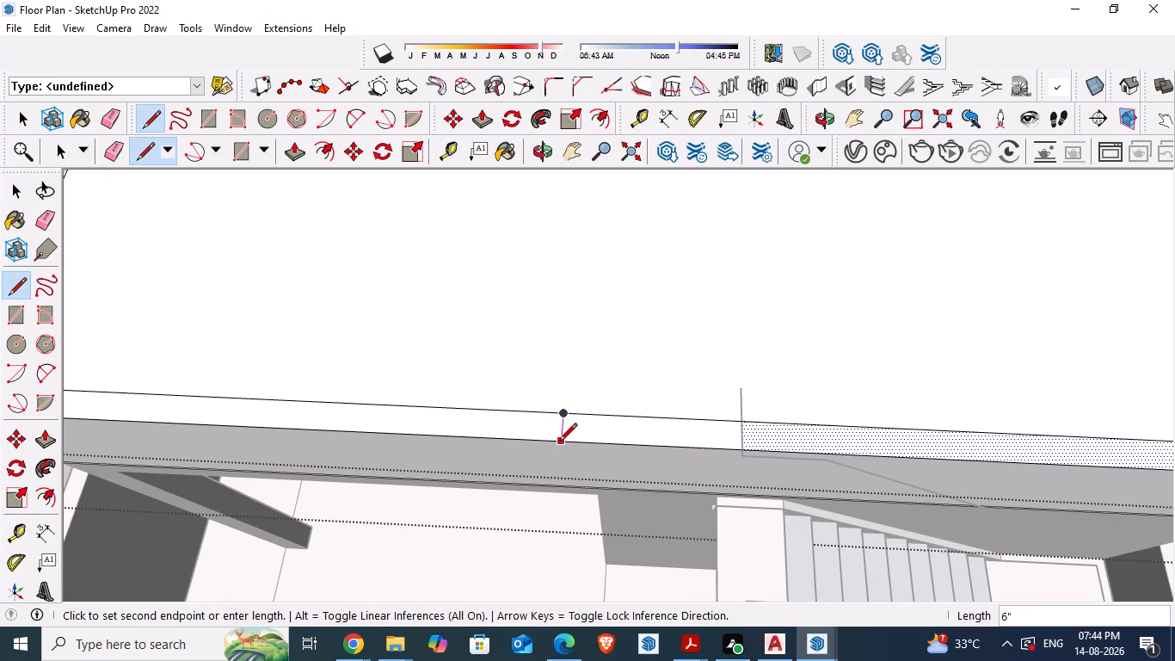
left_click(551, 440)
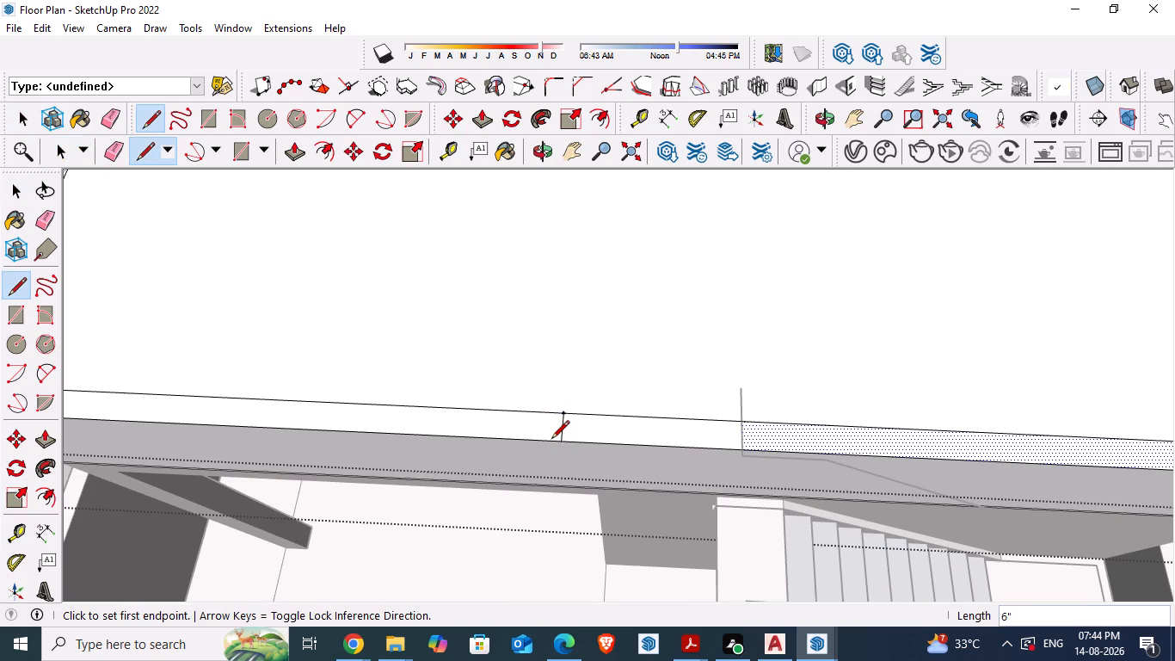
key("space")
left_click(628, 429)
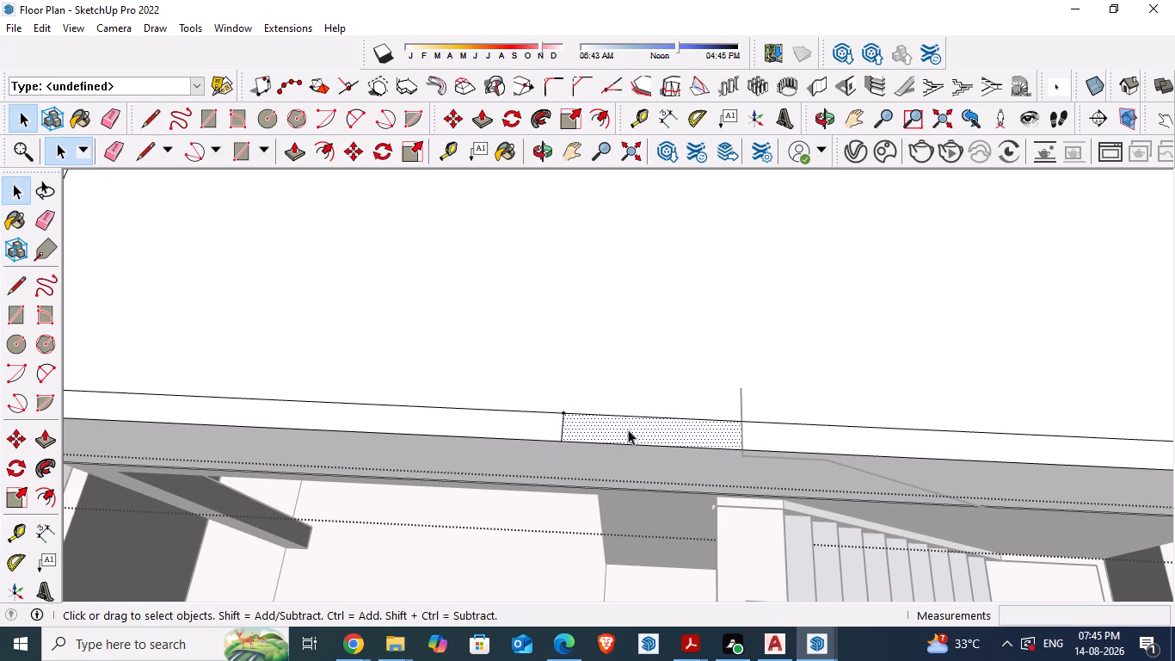
Unhide all hidden geometry.
scroll(635, 423, "down", 2)
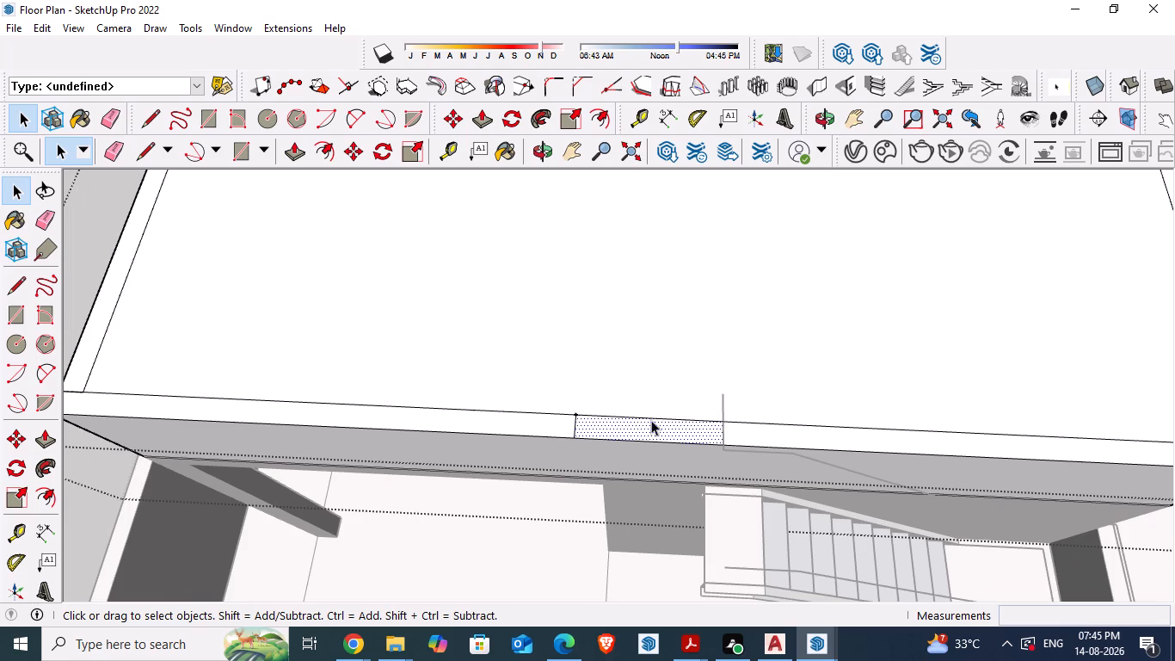
left_click(42, 28)
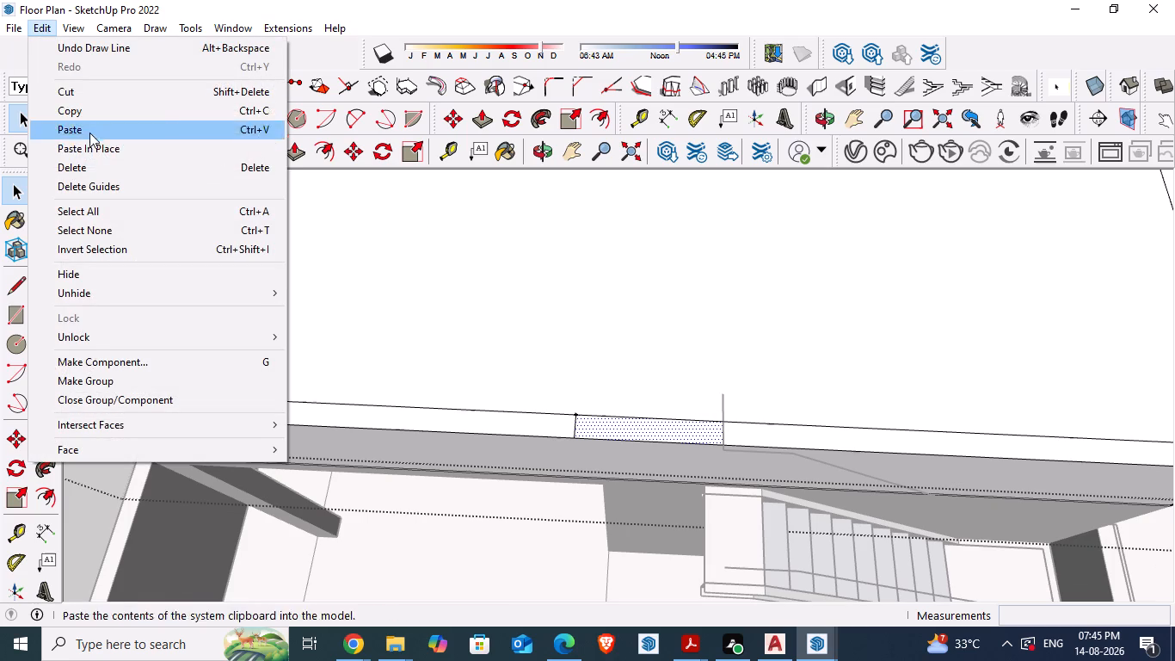
left_click(71, 296)
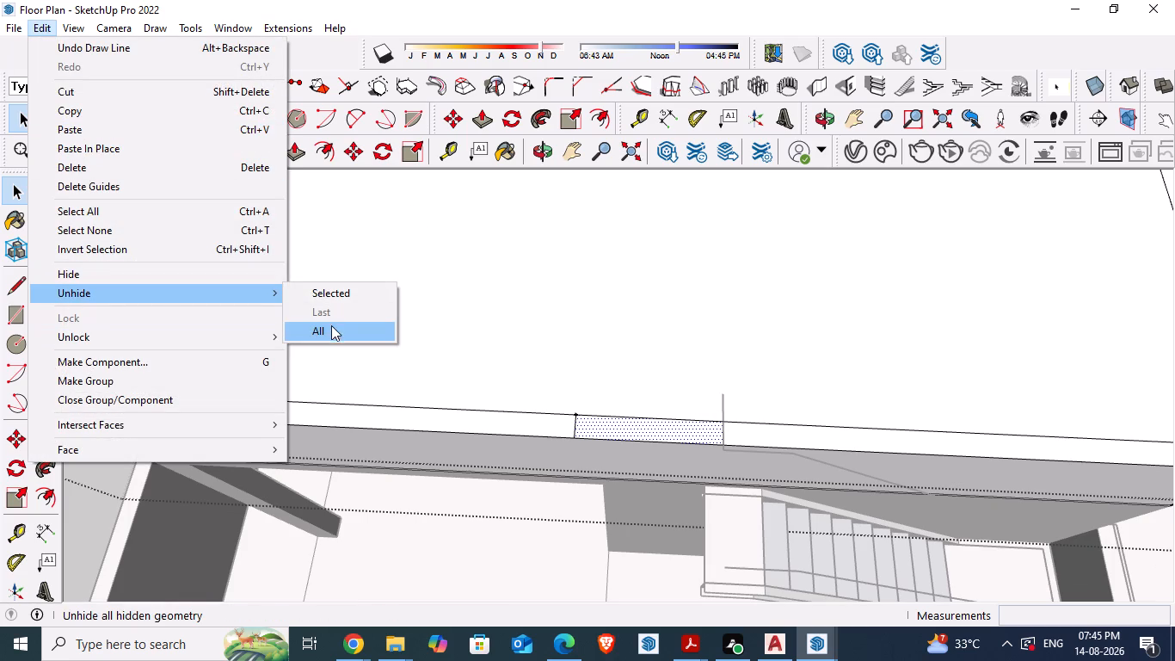
left_click(328, 330)
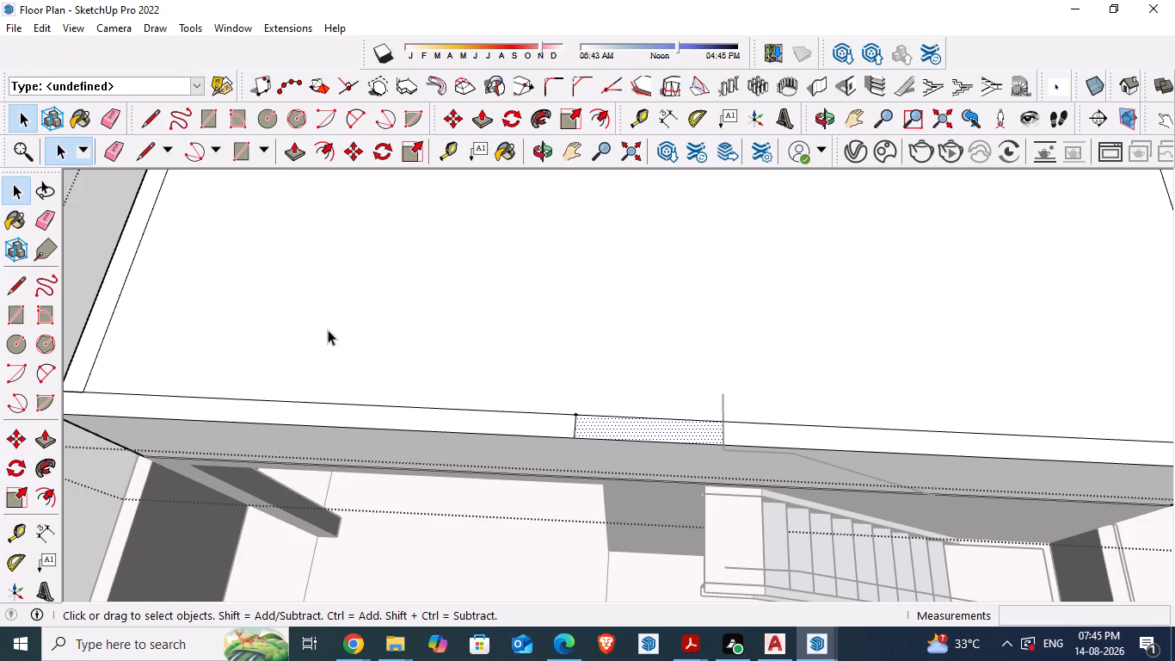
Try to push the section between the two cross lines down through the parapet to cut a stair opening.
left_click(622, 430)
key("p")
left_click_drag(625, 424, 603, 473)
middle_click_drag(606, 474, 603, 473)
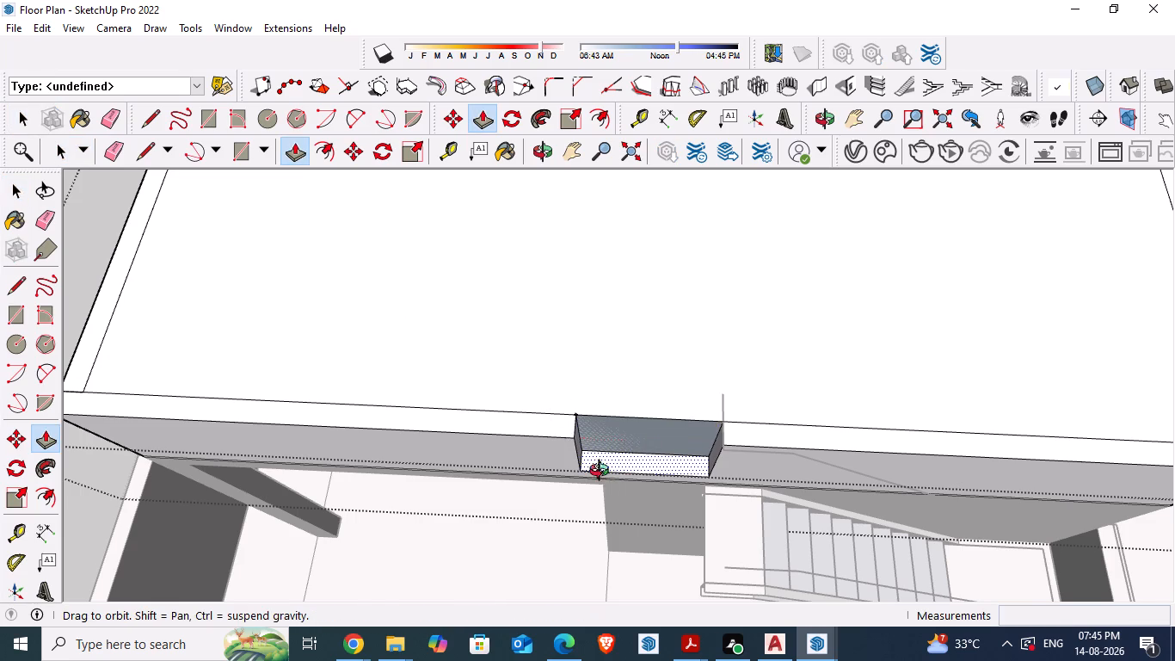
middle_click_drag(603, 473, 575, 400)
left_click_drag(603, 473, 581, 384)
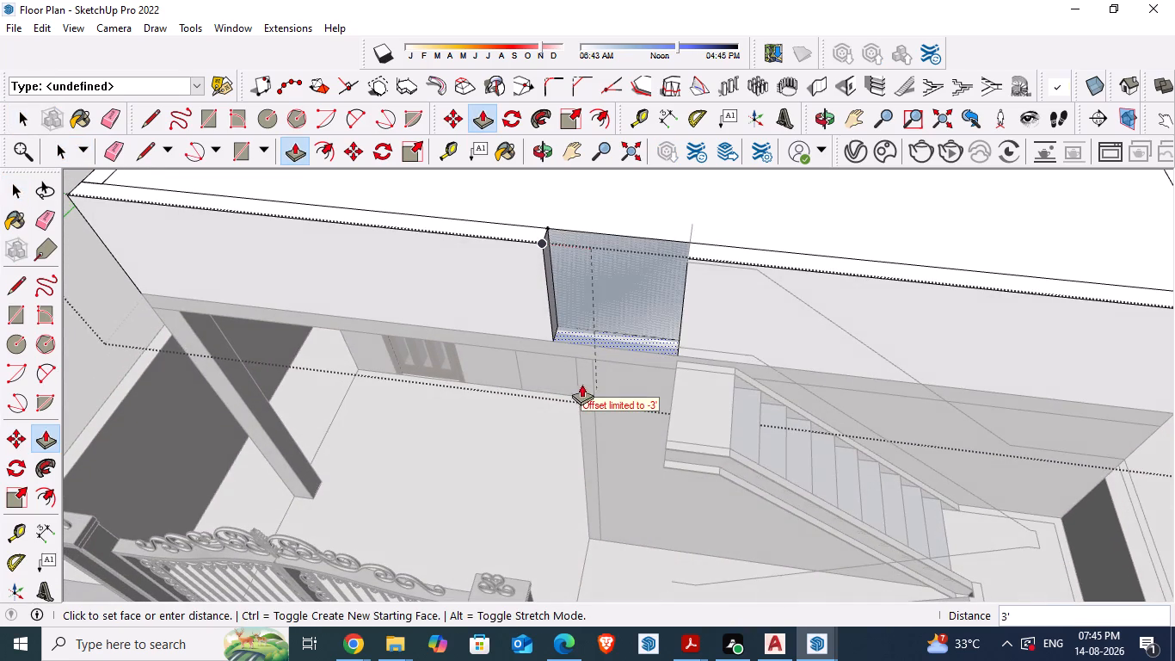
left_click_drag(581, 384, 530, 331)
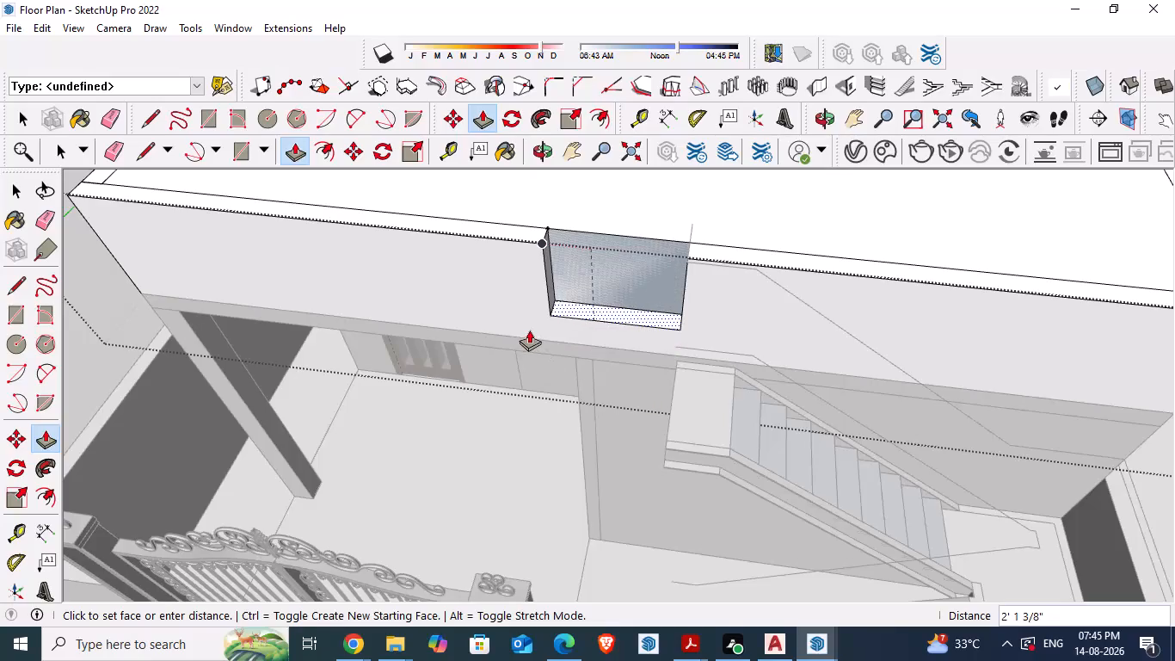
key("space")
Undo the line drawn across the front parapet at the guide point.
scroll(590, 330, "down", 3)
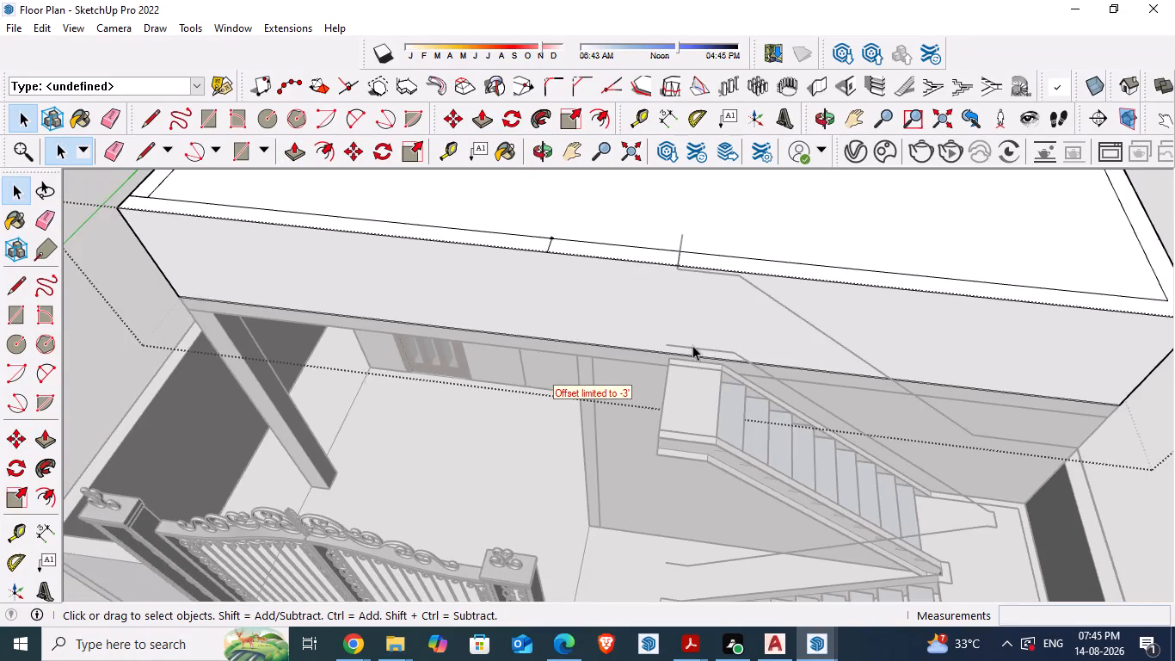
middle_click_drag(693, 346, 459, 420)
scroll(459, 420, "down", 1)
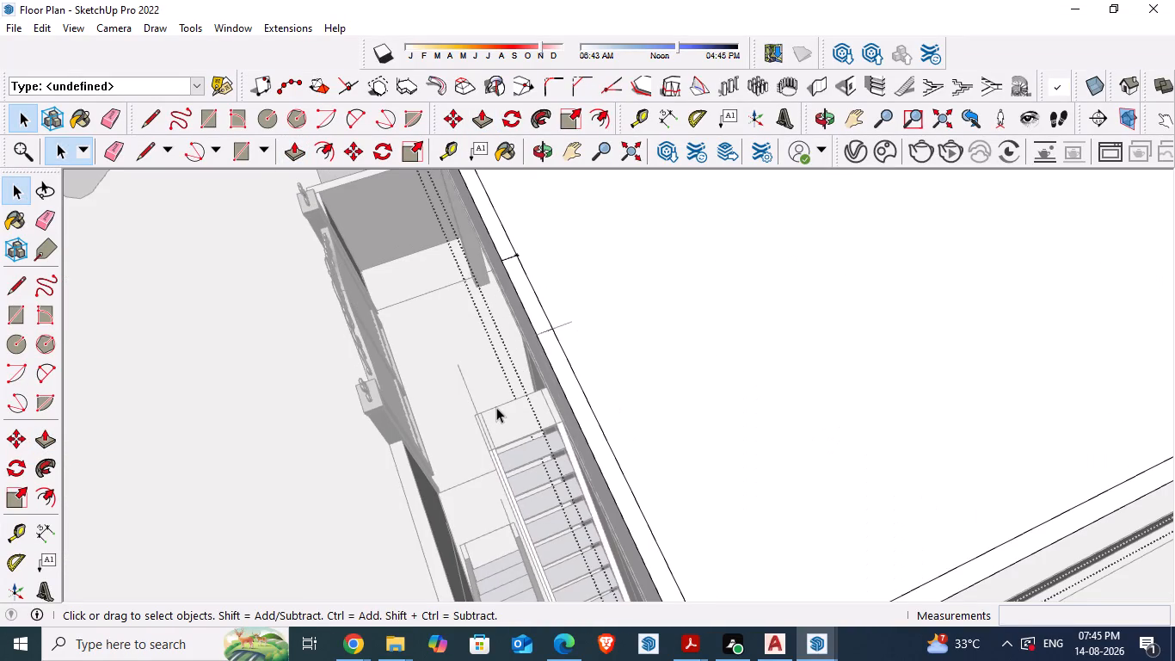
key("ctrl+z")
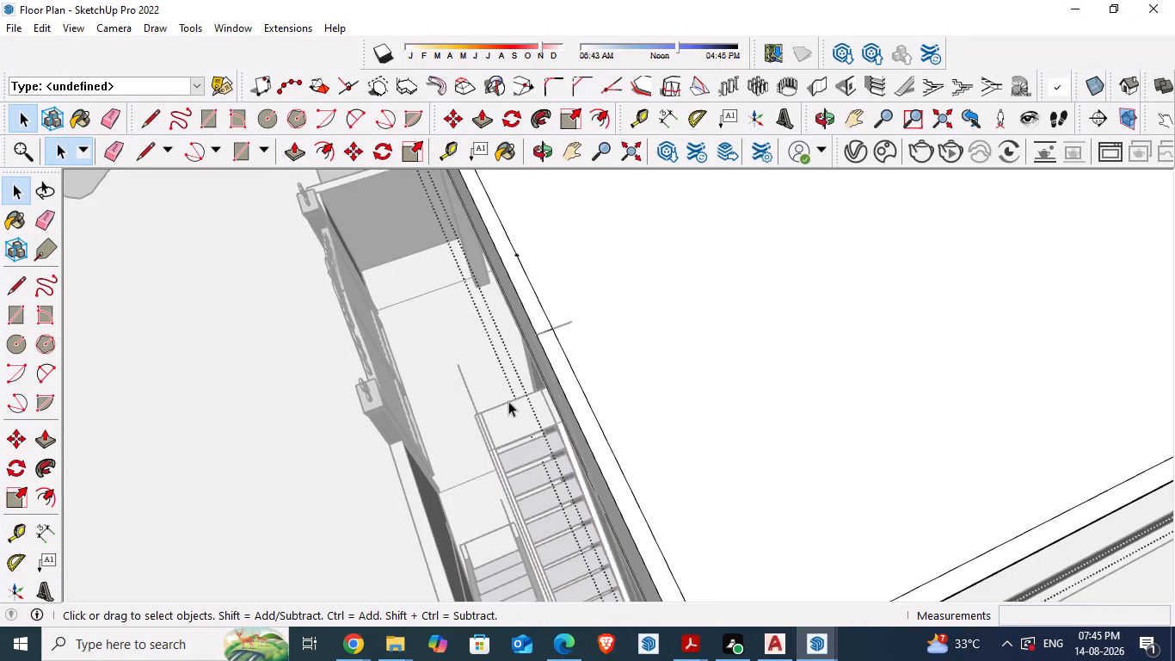
Close the roof parapet group.
scroll(508, 401, "down", 2)
middle_click_drag(470, 403, 643, 418)
middle_click_drag(565, 440, 606, 413)
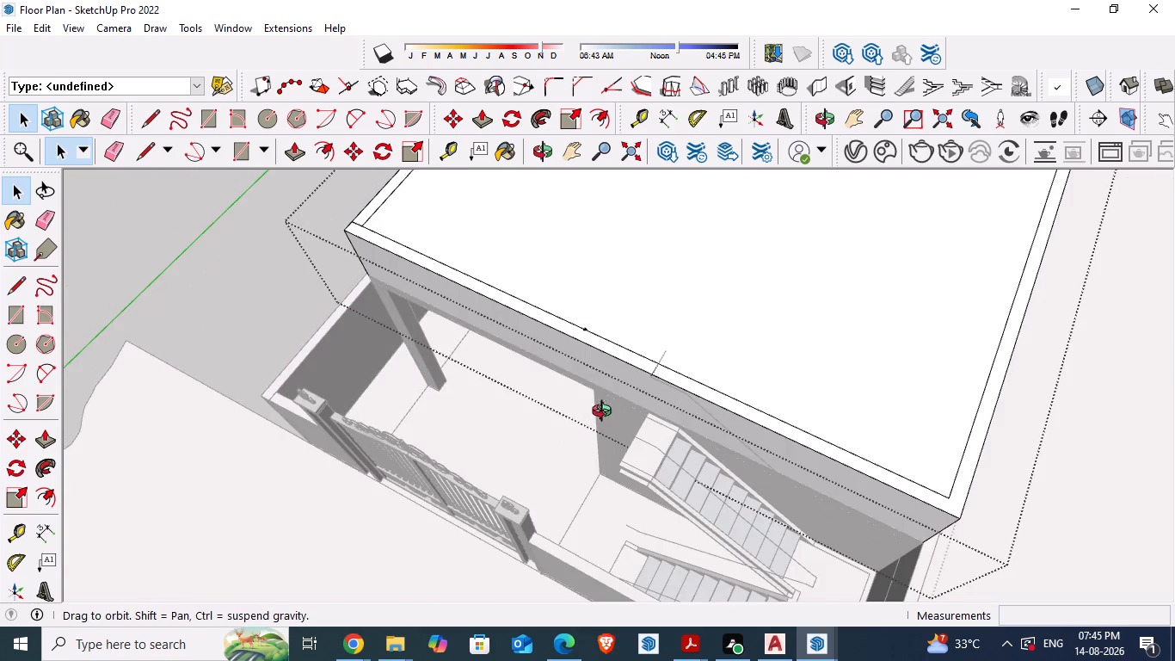
middle_click_drag(606, 413, 648, 334)
scroll(624, 377, "down", 7)
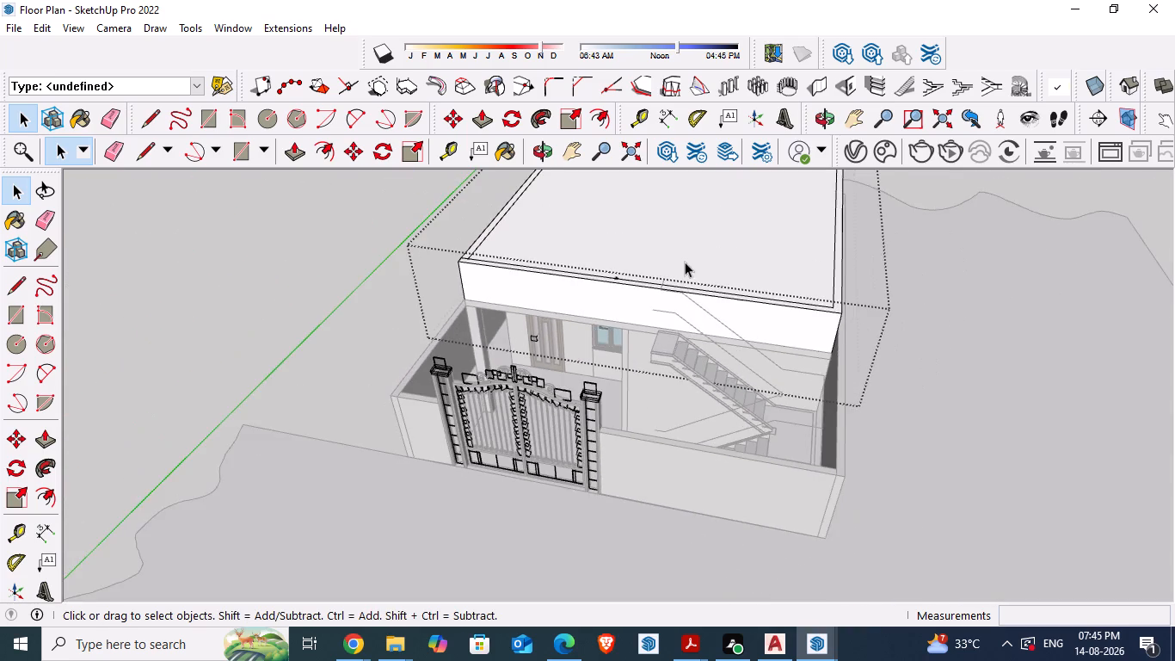
scroll(683, 262, "up", 7)
left_click(1101, 540)
key("space")
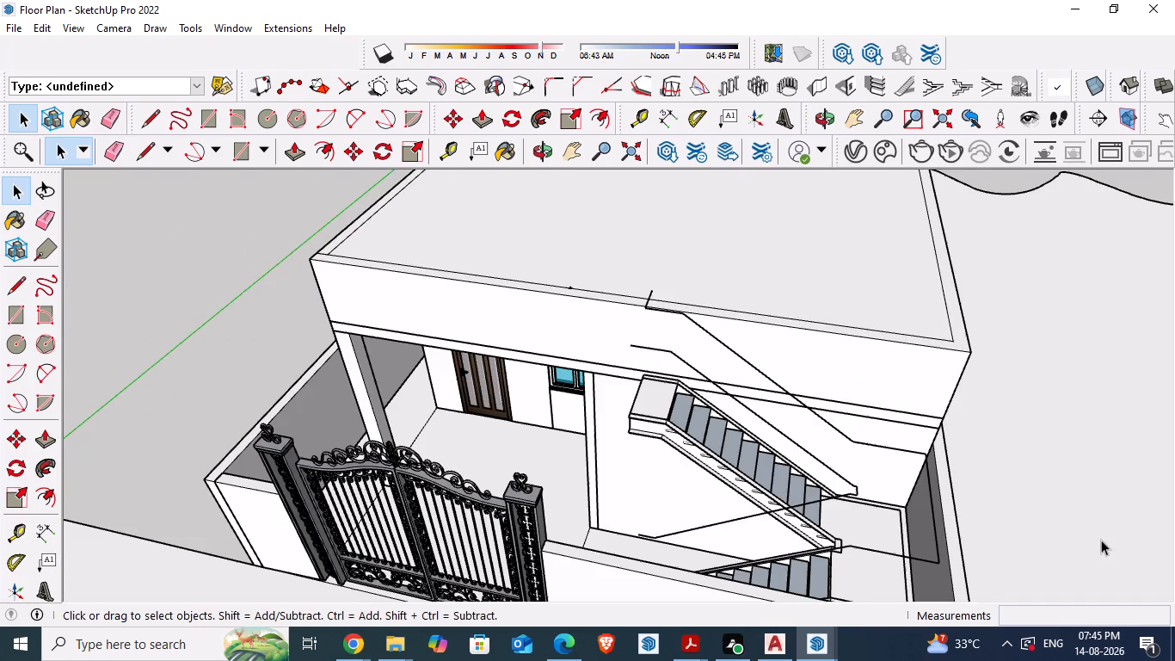
left_click(1101, 540)
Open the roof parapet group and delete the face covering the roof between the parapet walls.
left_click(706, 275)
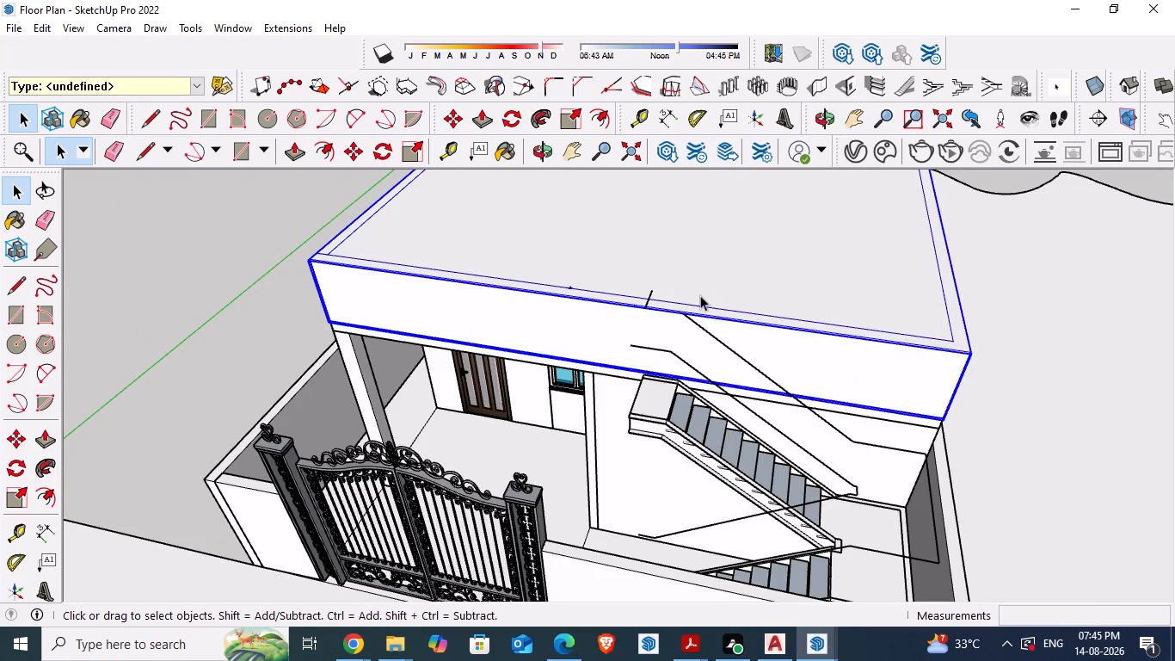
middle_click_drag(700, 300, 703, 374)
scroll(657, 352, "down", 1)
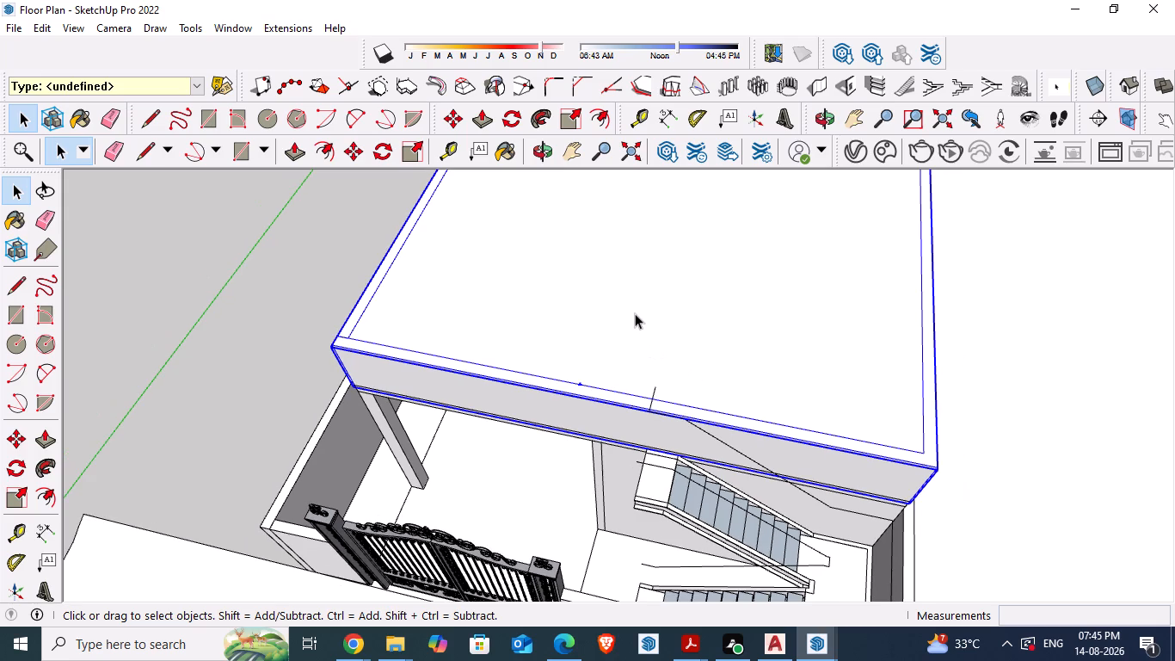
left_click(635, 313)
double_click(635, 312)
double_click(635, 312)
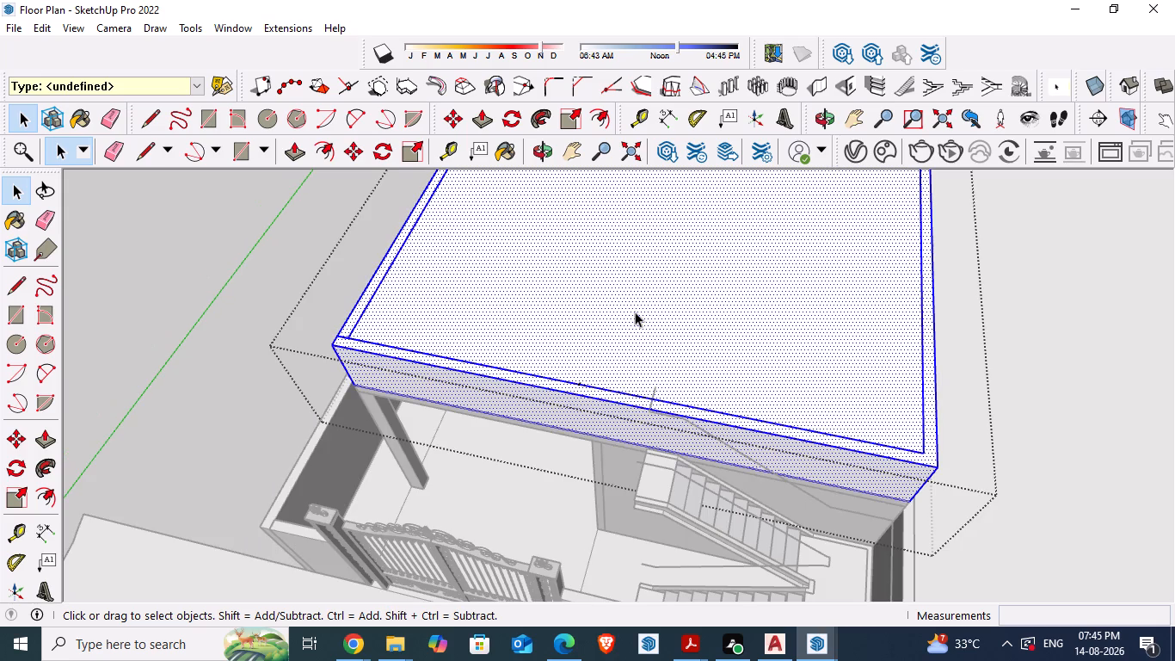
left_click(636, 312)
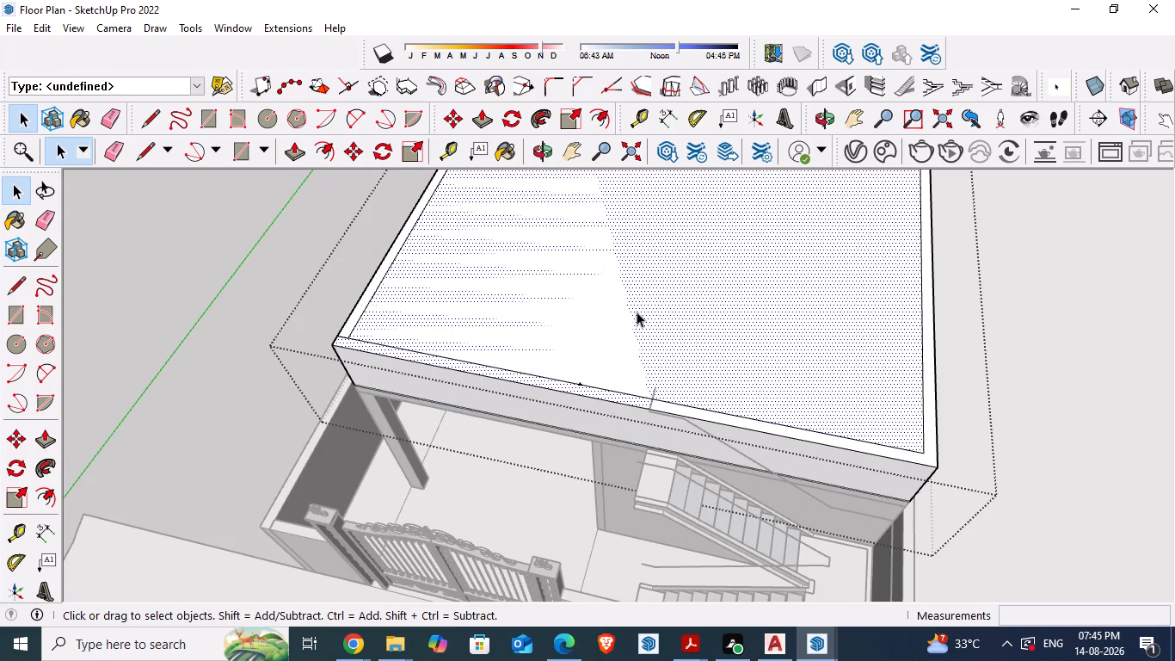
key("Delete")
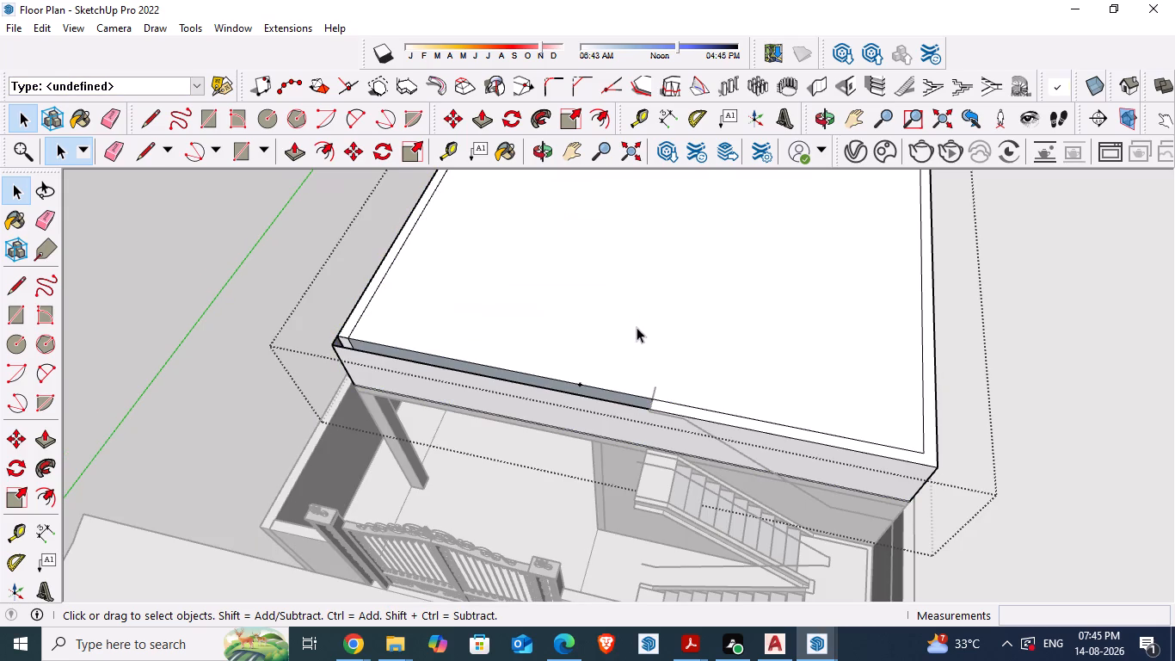
Undo the face deletion and the earlier parapet edits back to the open roof, and close the group.
key("ctrl+z")
key("ctrl+z")
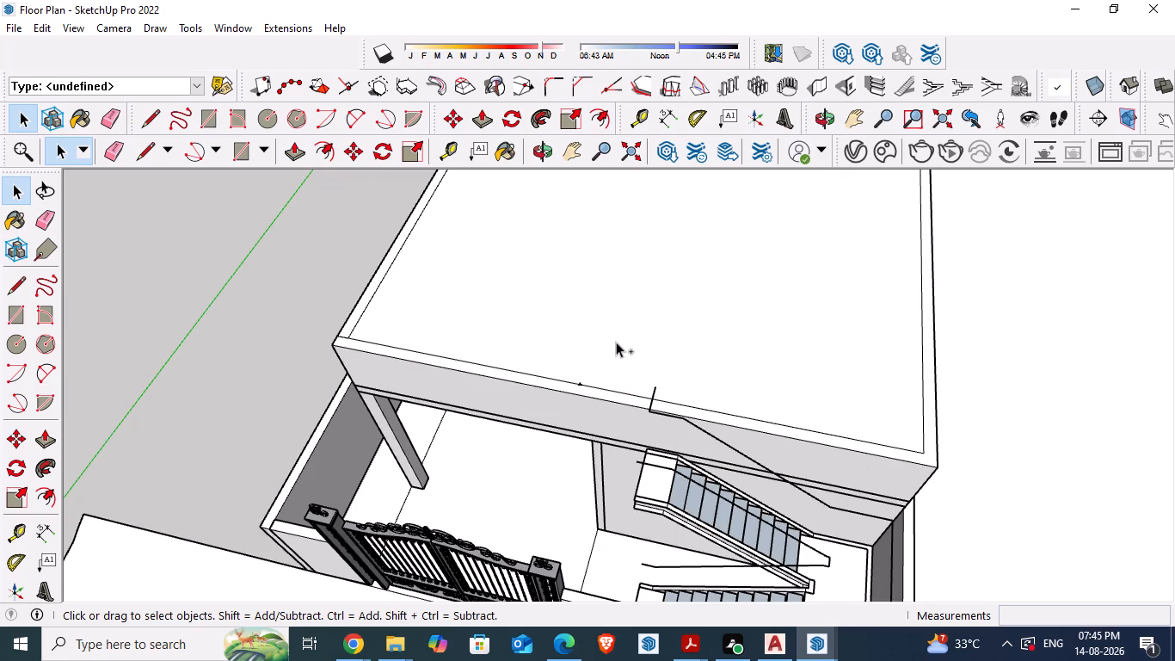
key("ctrl+z")
key("ctrl+z")
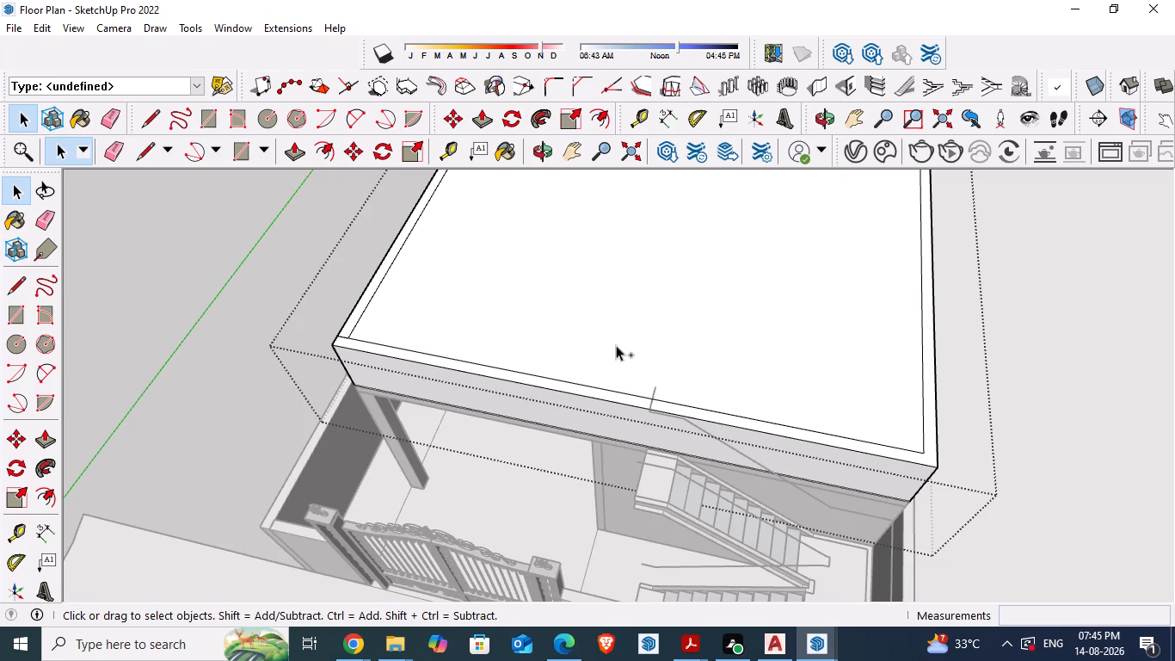
key("ctrl+z")
scroll(658, 348, "down", 2)
middle_click_drag(677, 411, 707, 370)
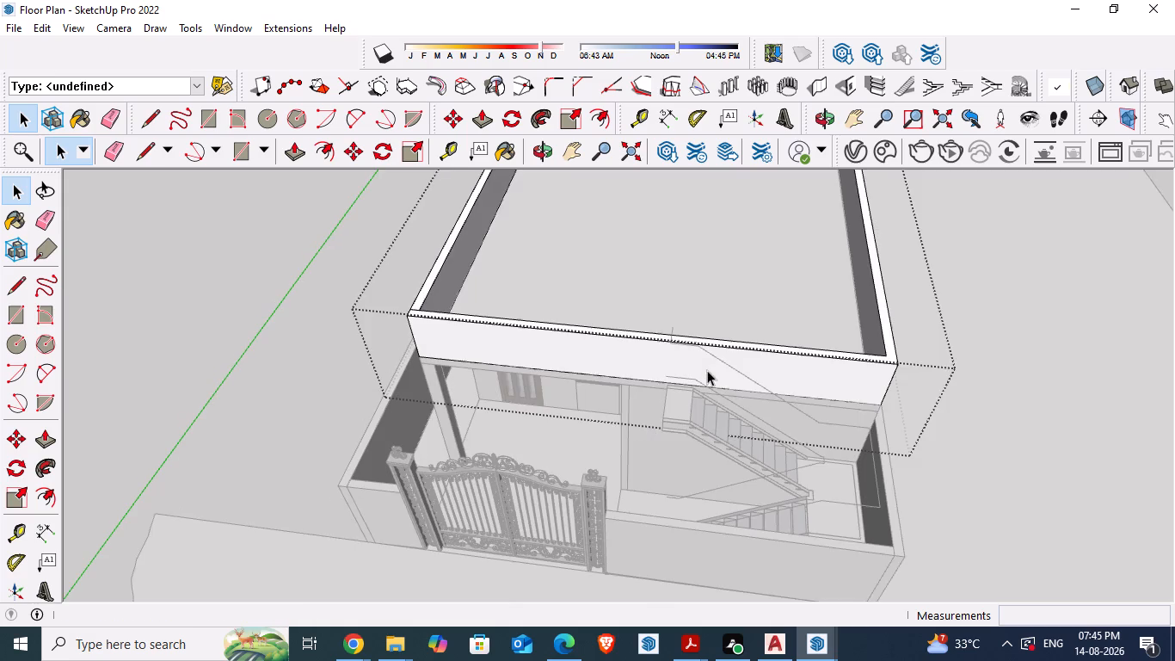
left_click(1036, 503)
key("space")
triple_click(1037, 500)
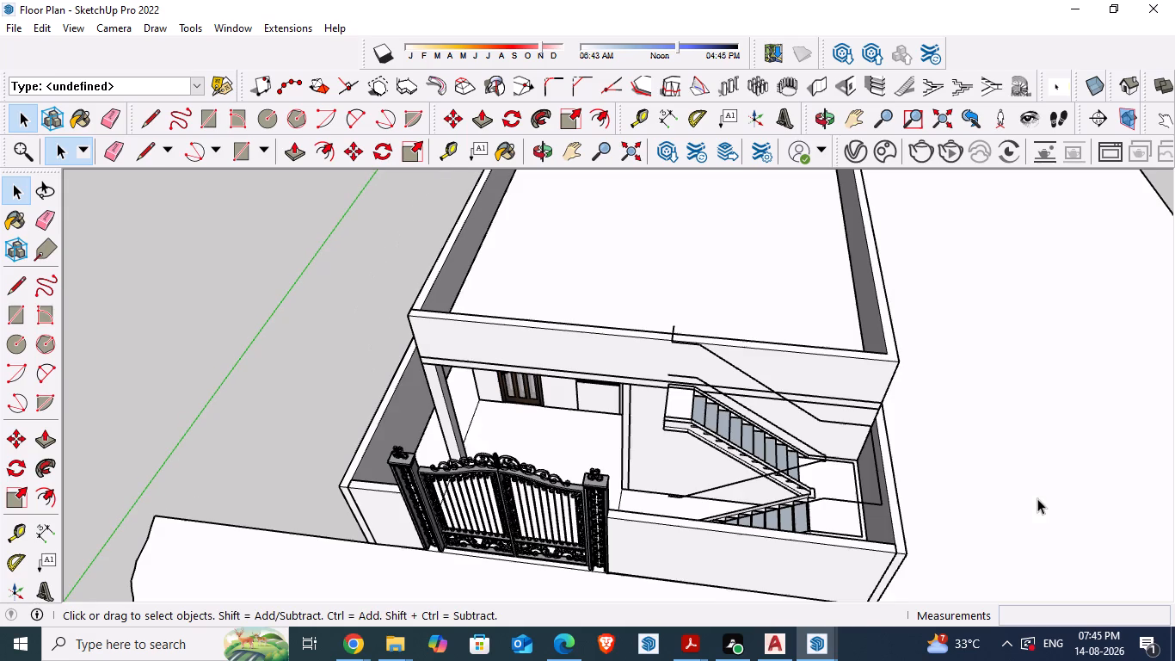
Place a guide line across the front parapet, 3' from the upper stair landing's edge line, away from the stairs.
scroll(479, 386, "down", 4)
middle_click_drag(463, 446, 469, 451)
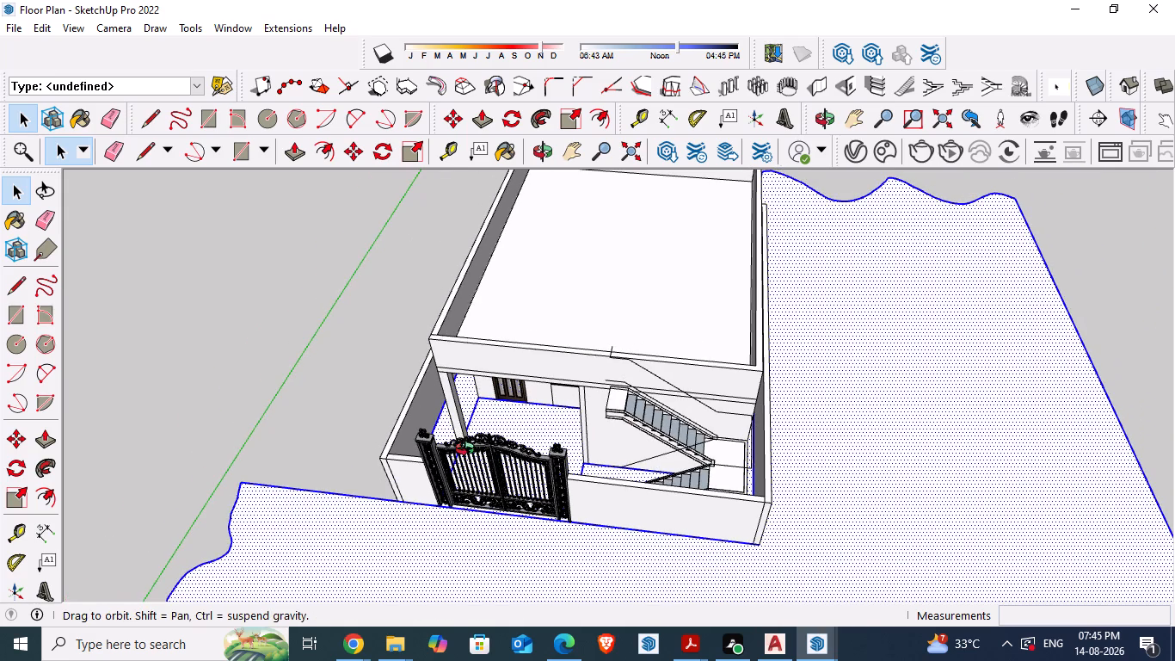
middle_click_drag(469, 451, 503, 495)
scroll(594, 386, "up", 5)
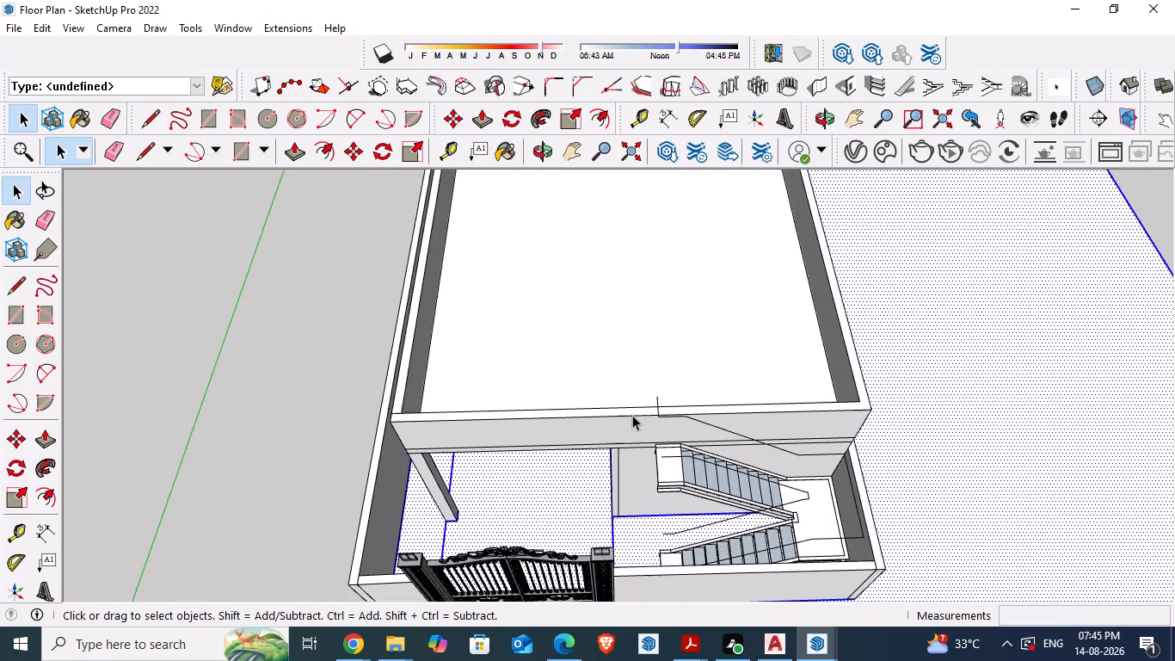
scroll(632, 415, "up", 11)
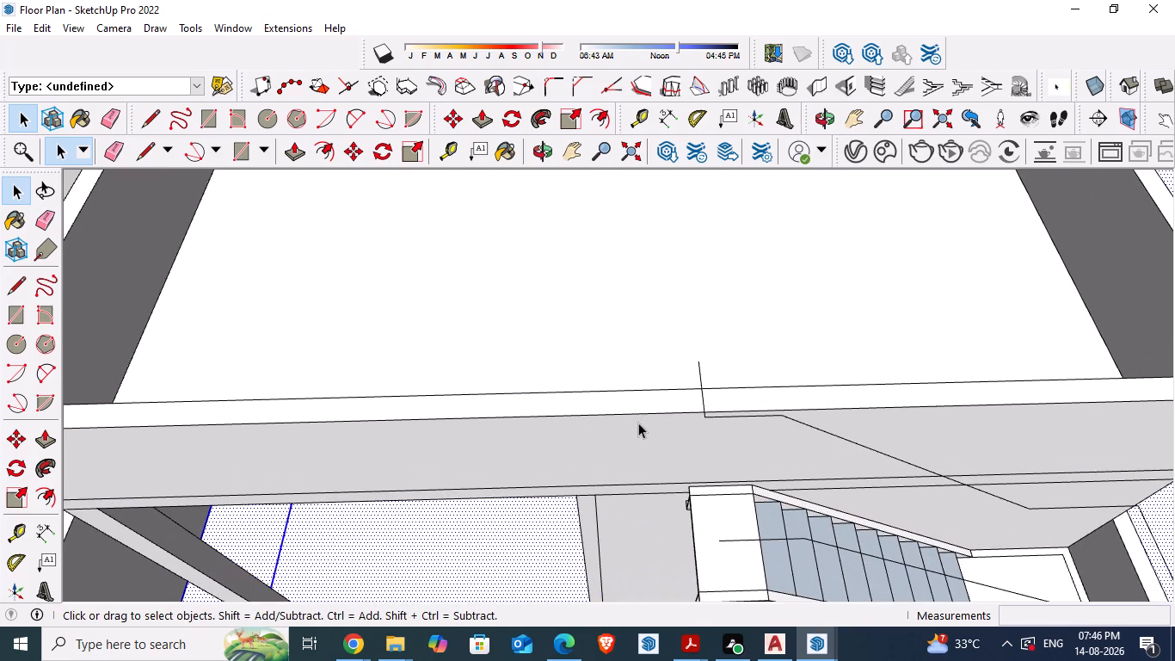
key("t")
left_click(702, 398)
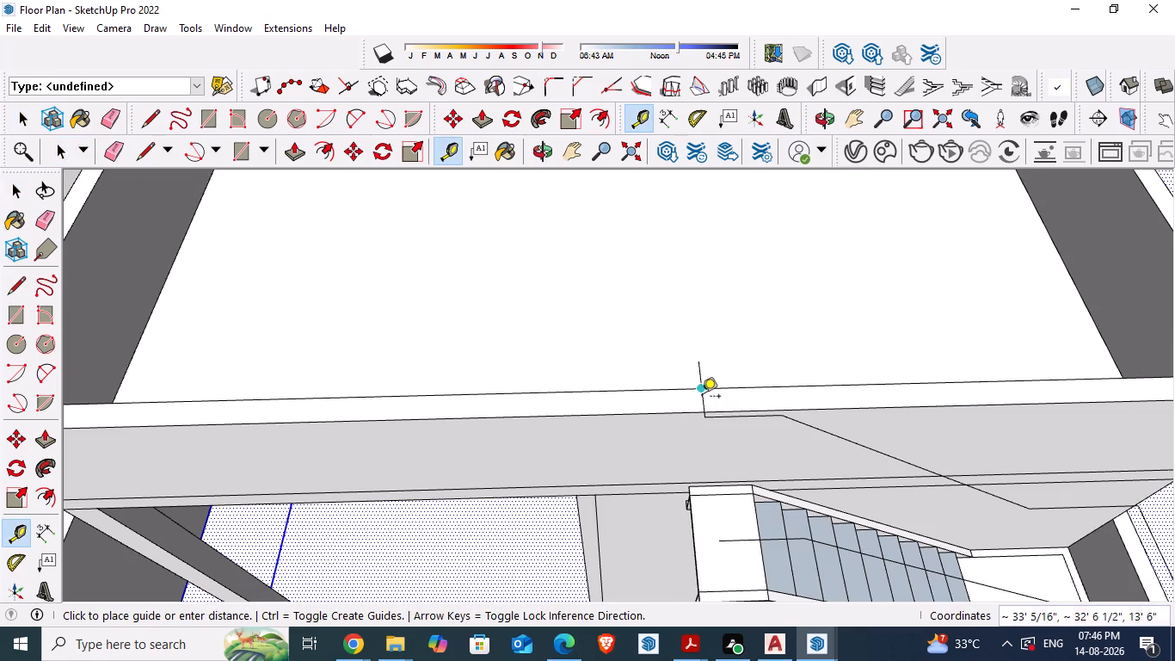
key("3")
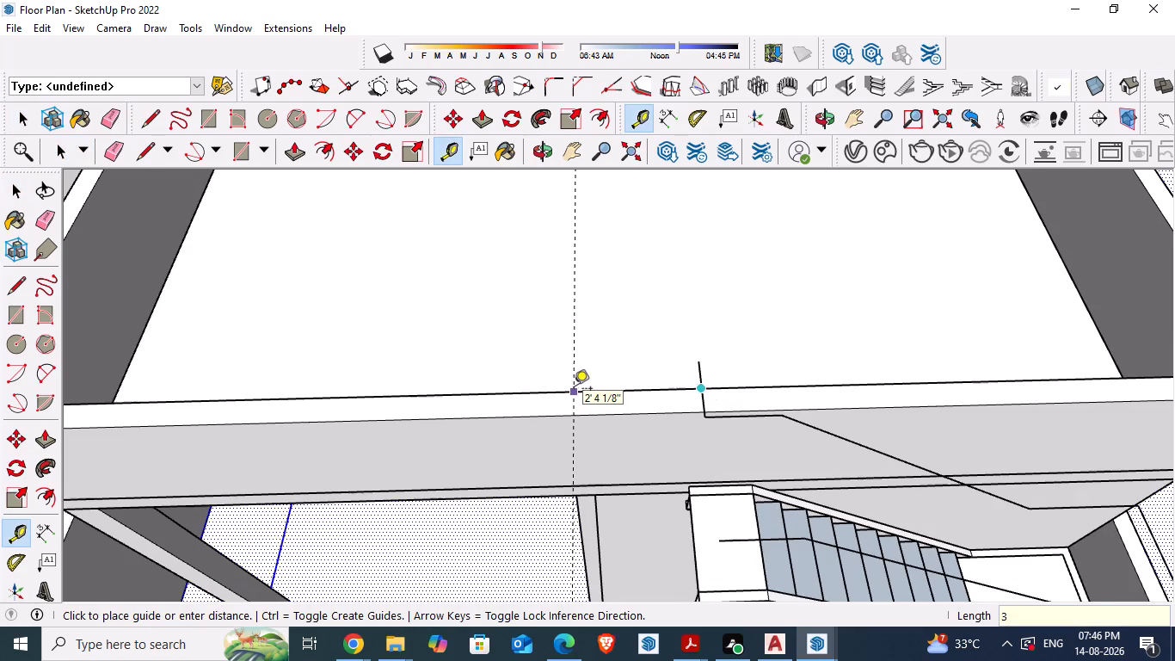
key("apostrophe")
key("Return")
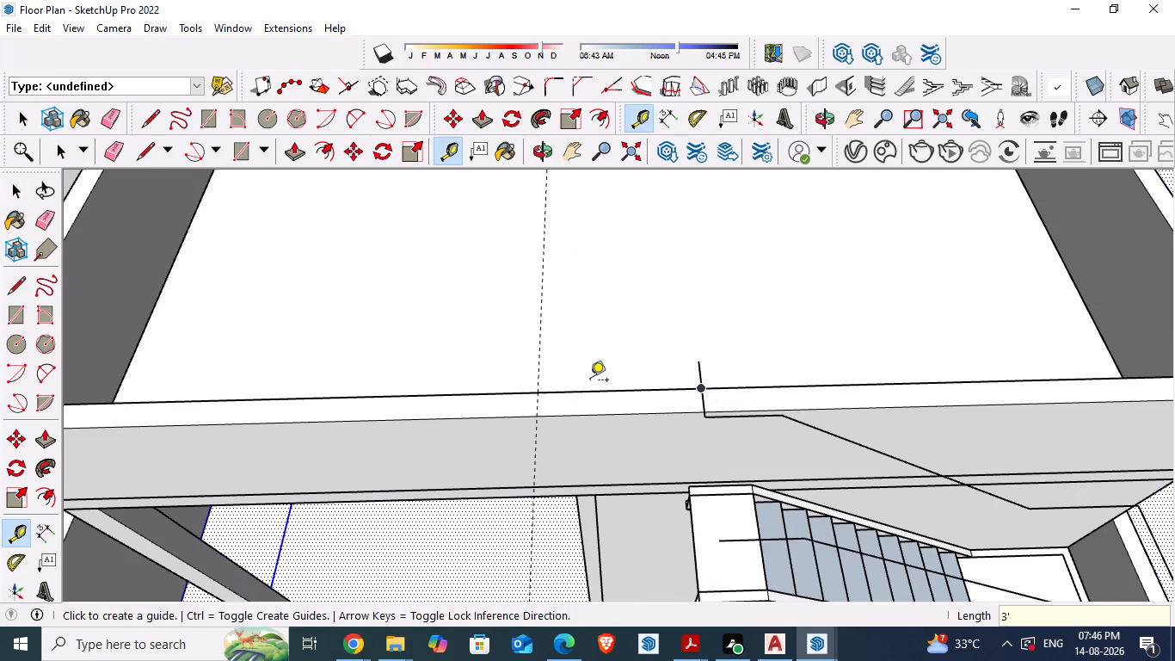
key("space")
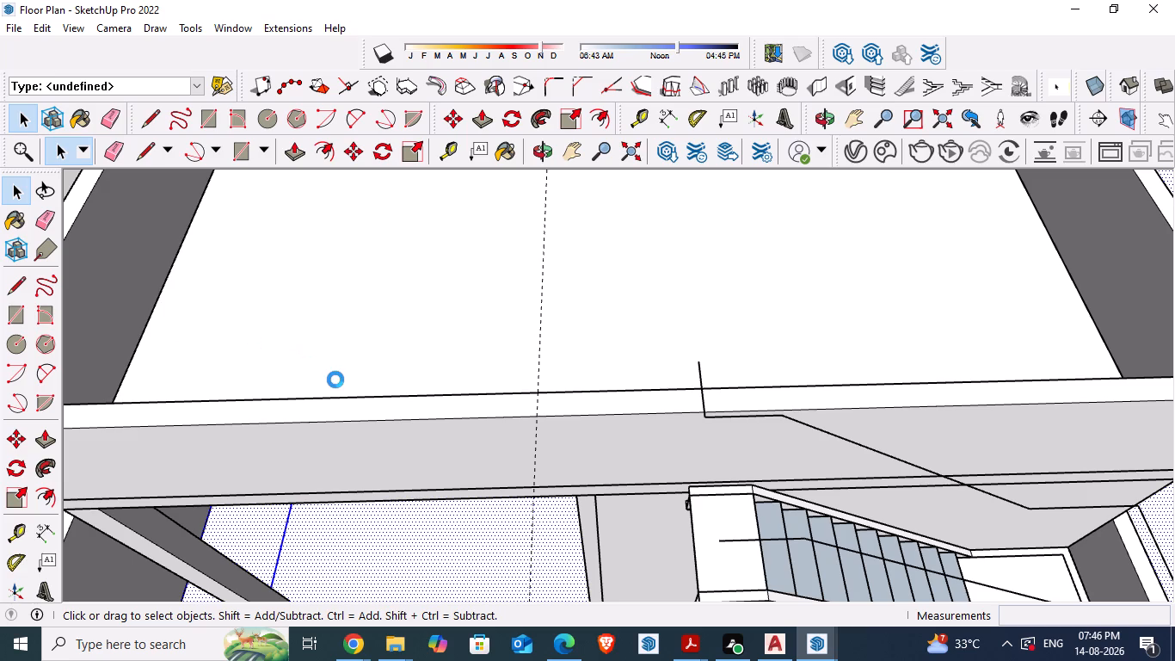
Save the model.
key("ctrl+s")
Draw a 6" line across the front parapet's top face along the guide line.
scroll(530, 503, "down", 4)
scroll(557, 402, "down", 3)
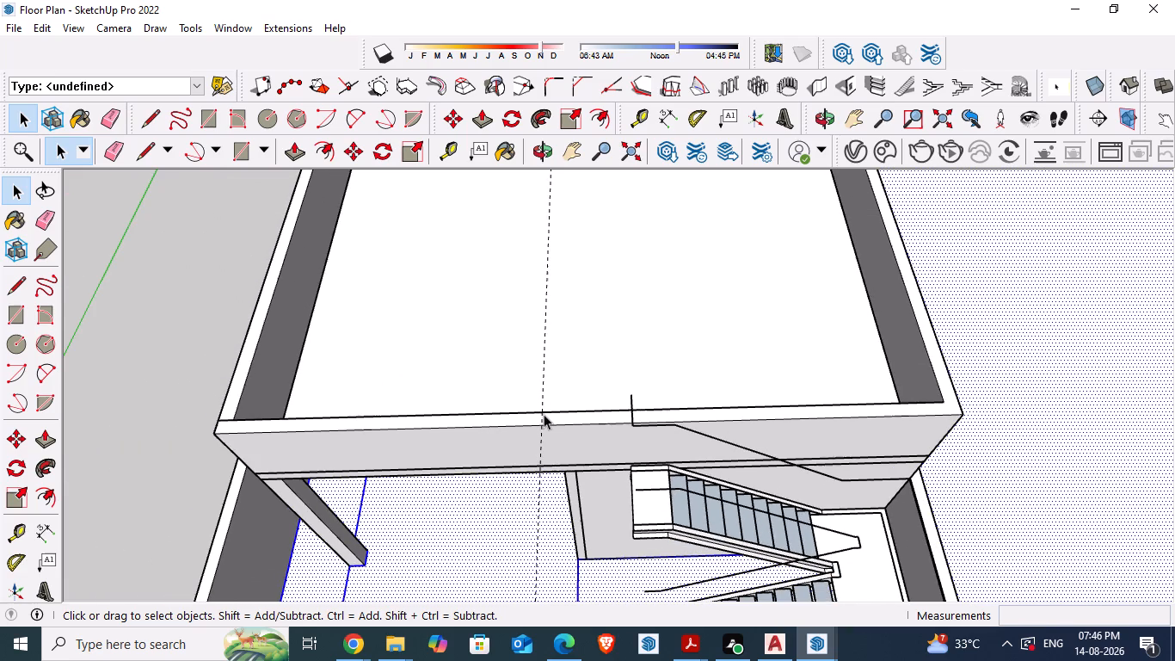
scroll(548, 412, "up", 9)
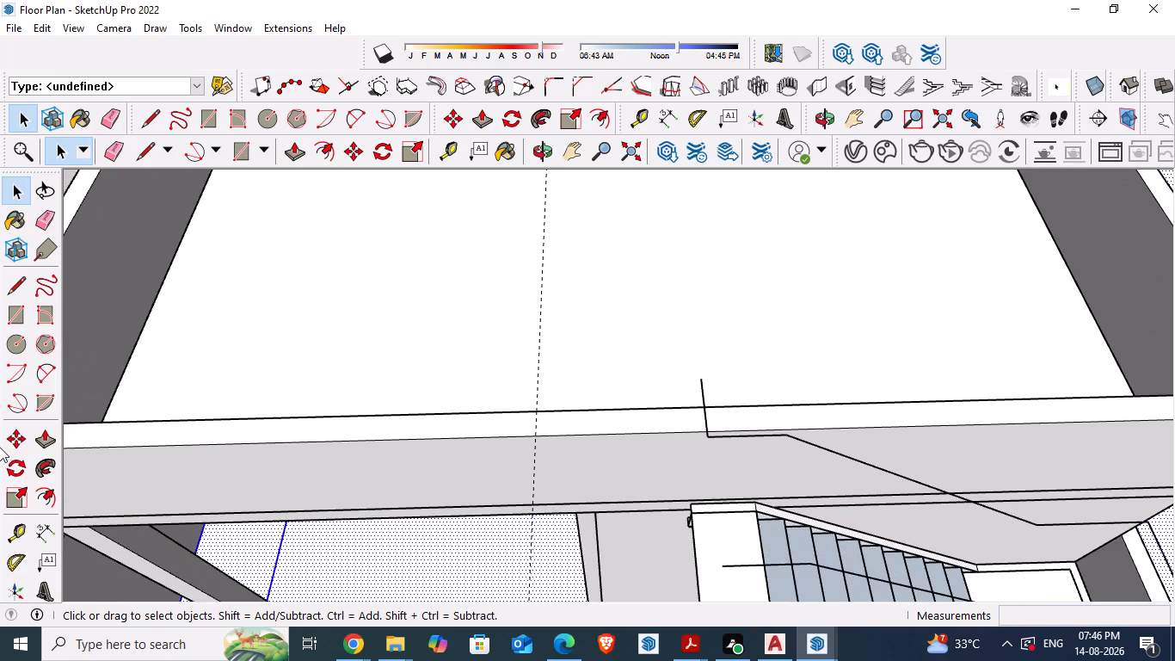
key("l")
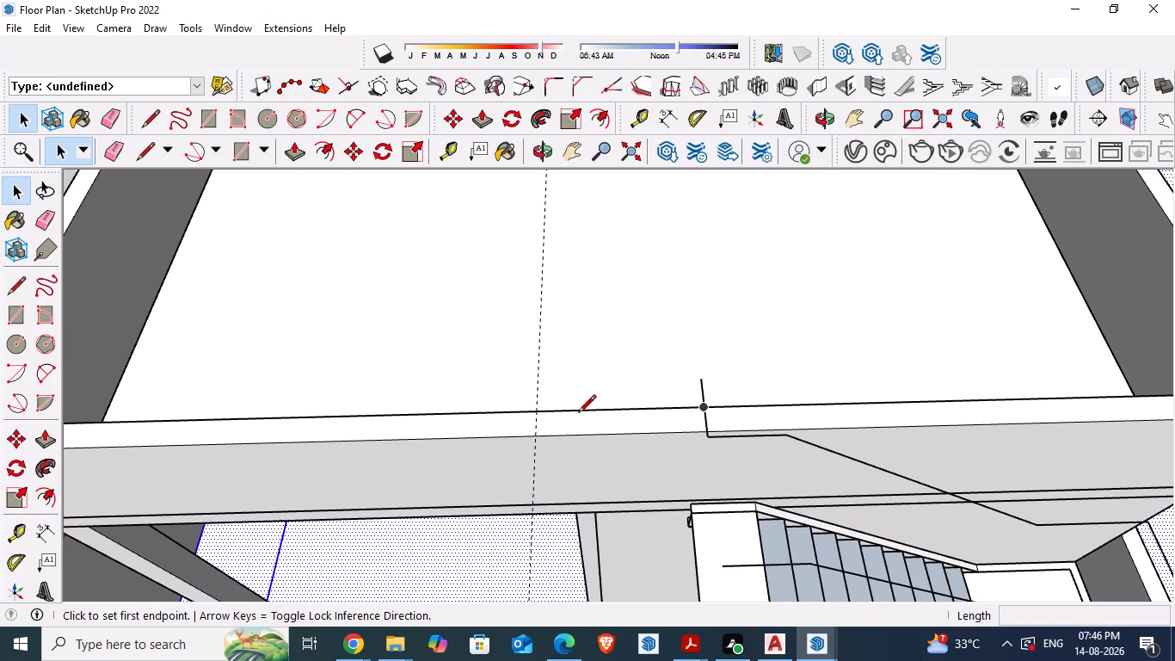
left_click(534, 415)
left_click(532, 437)
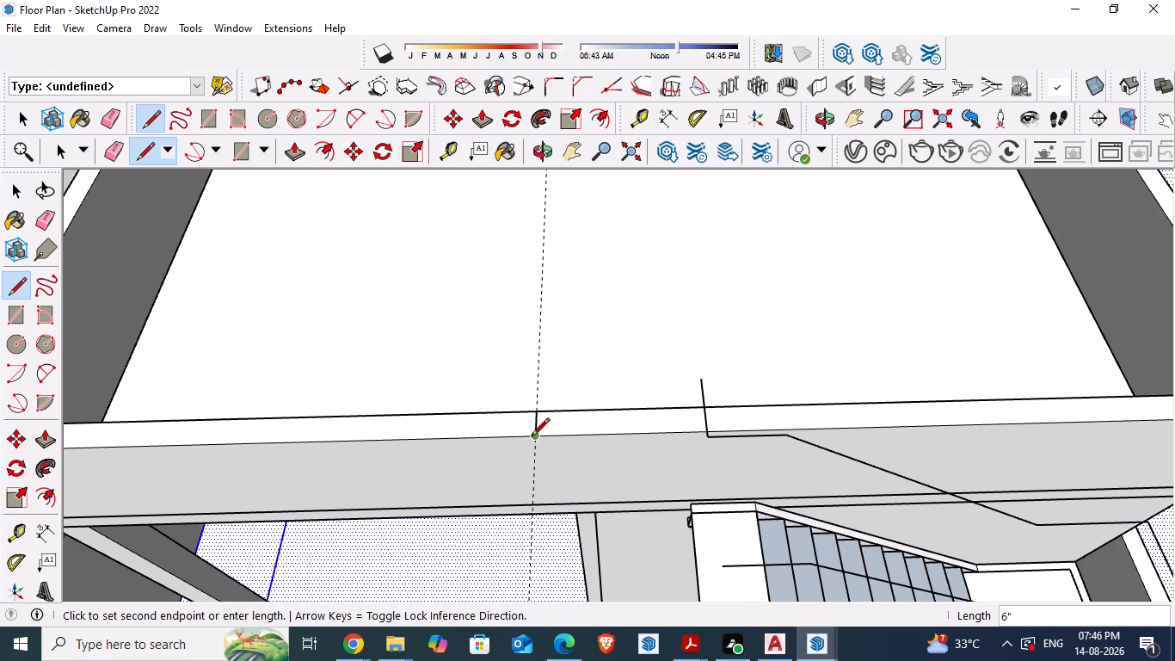
key("space")
Erase the guide line crossing the front parapet.
middle_click_drag(525, 491, 514, 410)
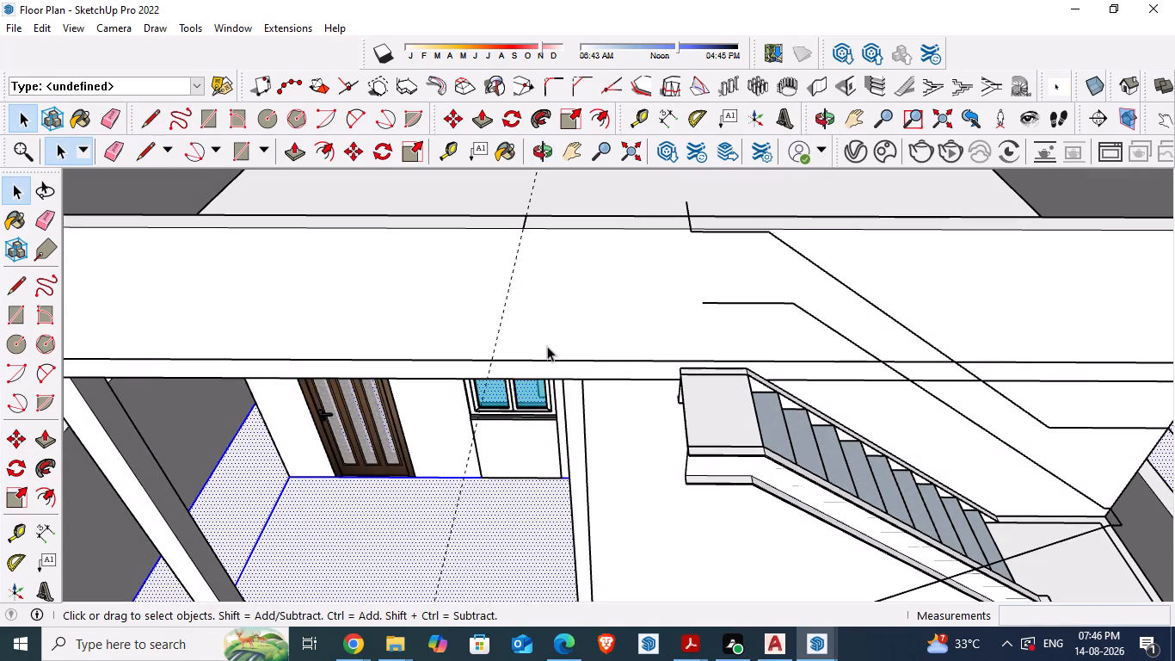
key("e")
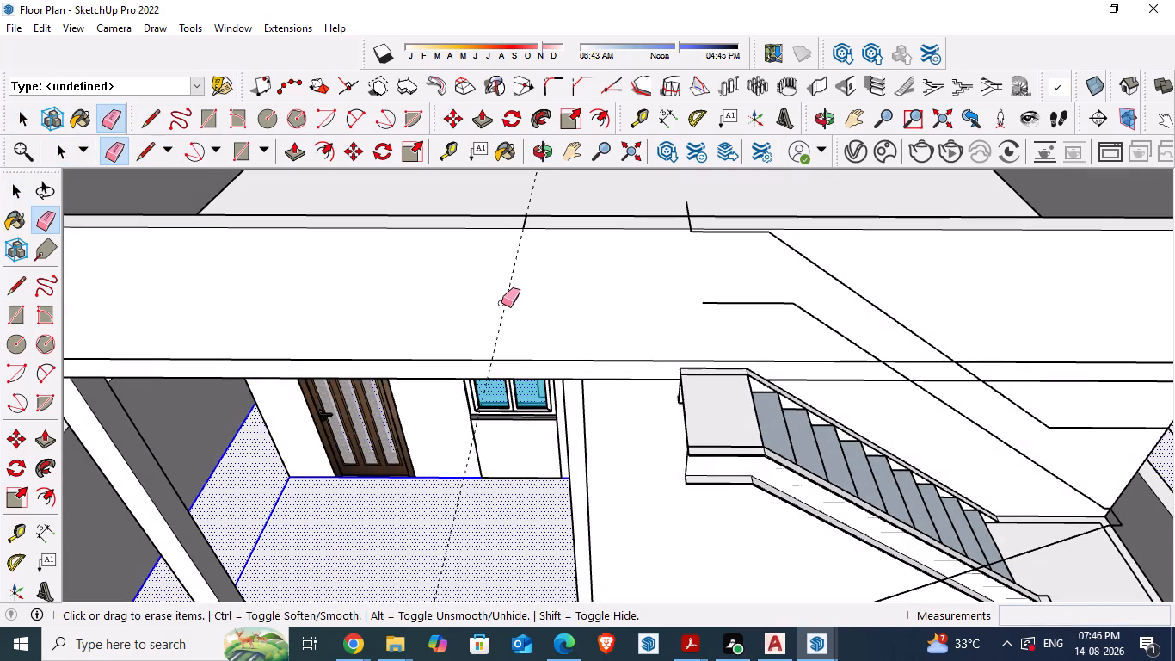
left_click(503, 304)
Scale the staircase group along the green axis to about 0.87, pulling its upper landing side inward toward the opposite side.
scroll(495, 340, "down", 2)
middle_click_drag(526, 391, 543, 395)
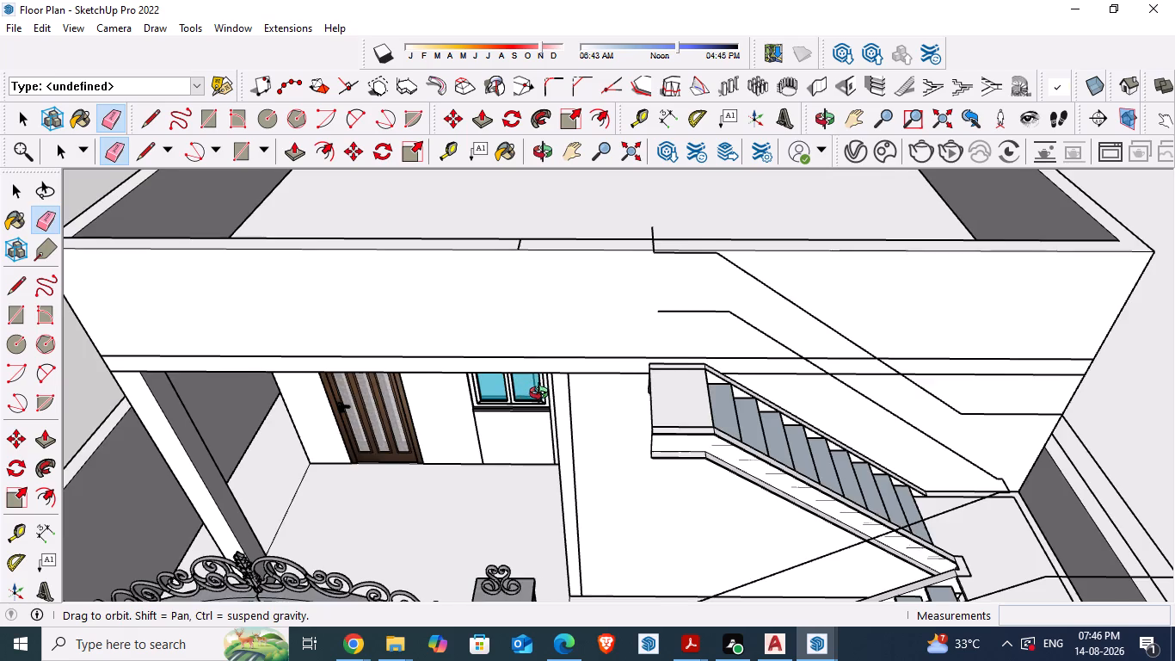
middle_click_drag(543, 395, 542, 375)
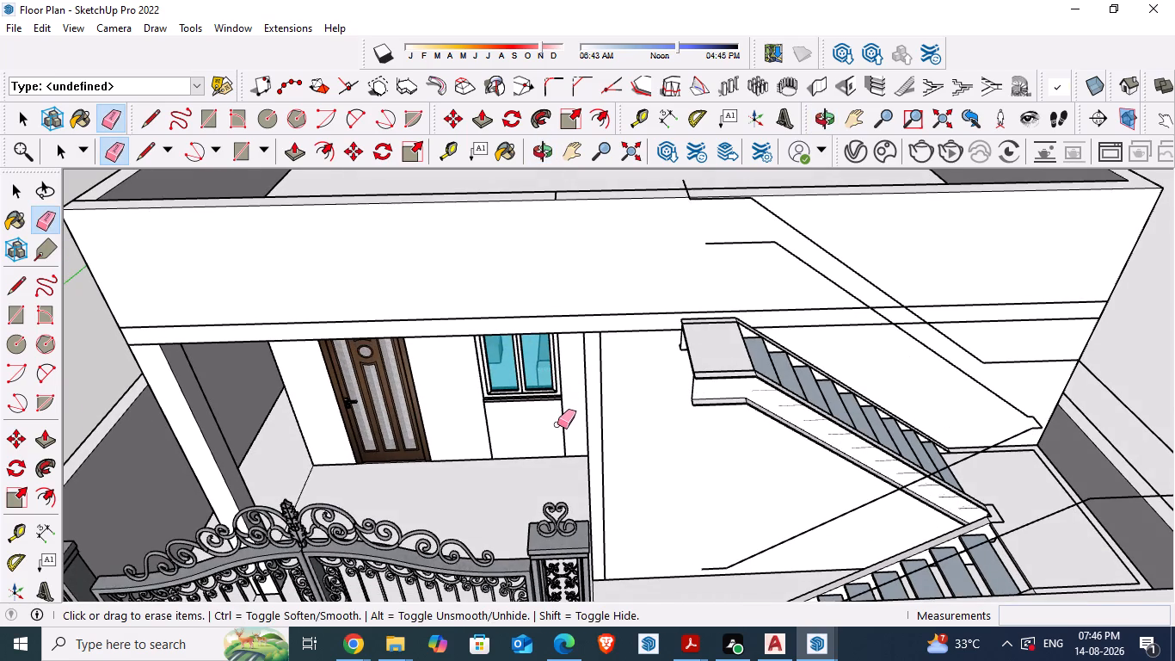
scroll(557, 424, "down", 1)
scroll(548, 520, "down", 1)
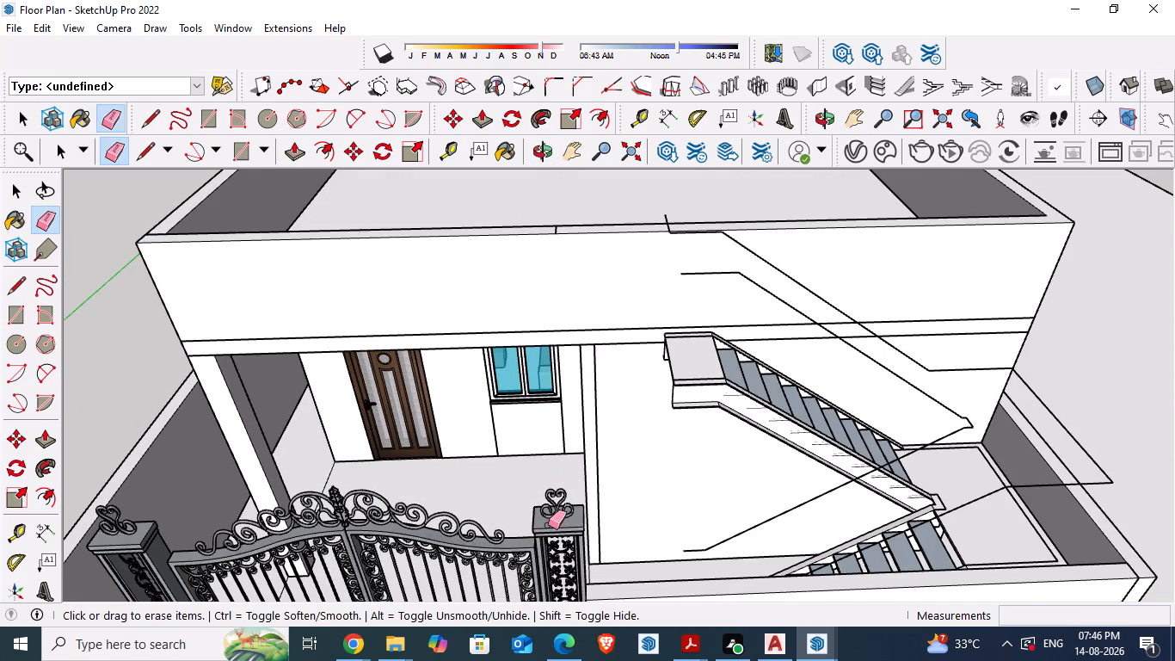
scroll(548, 525, "down", 5)
scroll(621, 312, "up", 3)
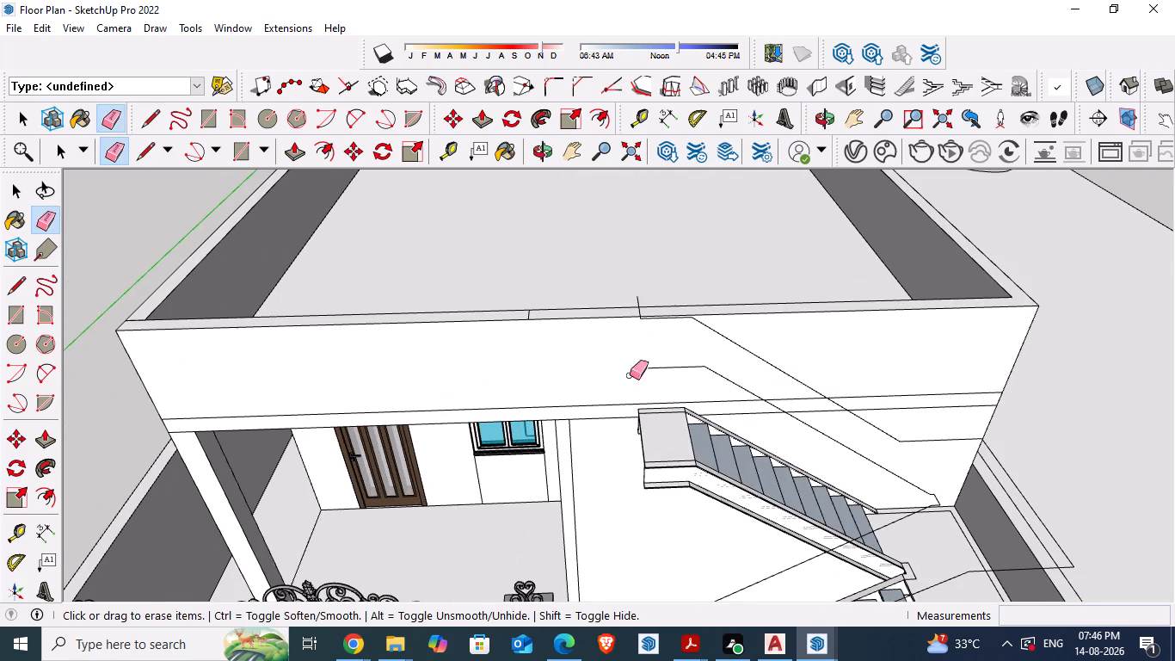
scroll(646, 310, "up", 1)
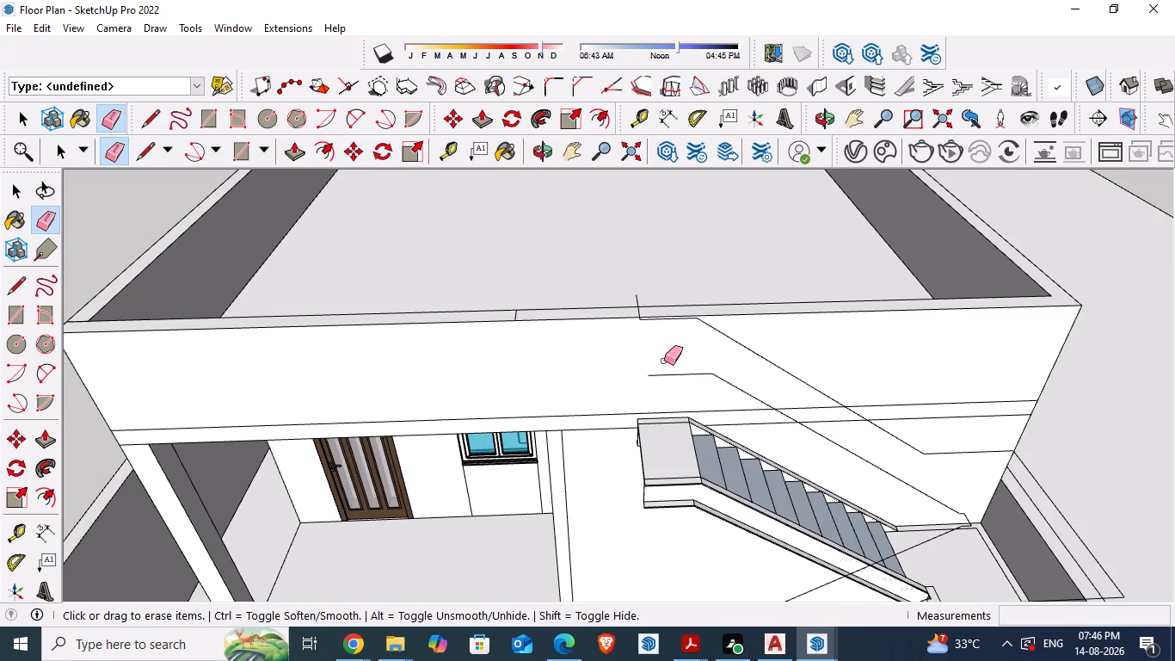
key("space")
left_click(673, 438)
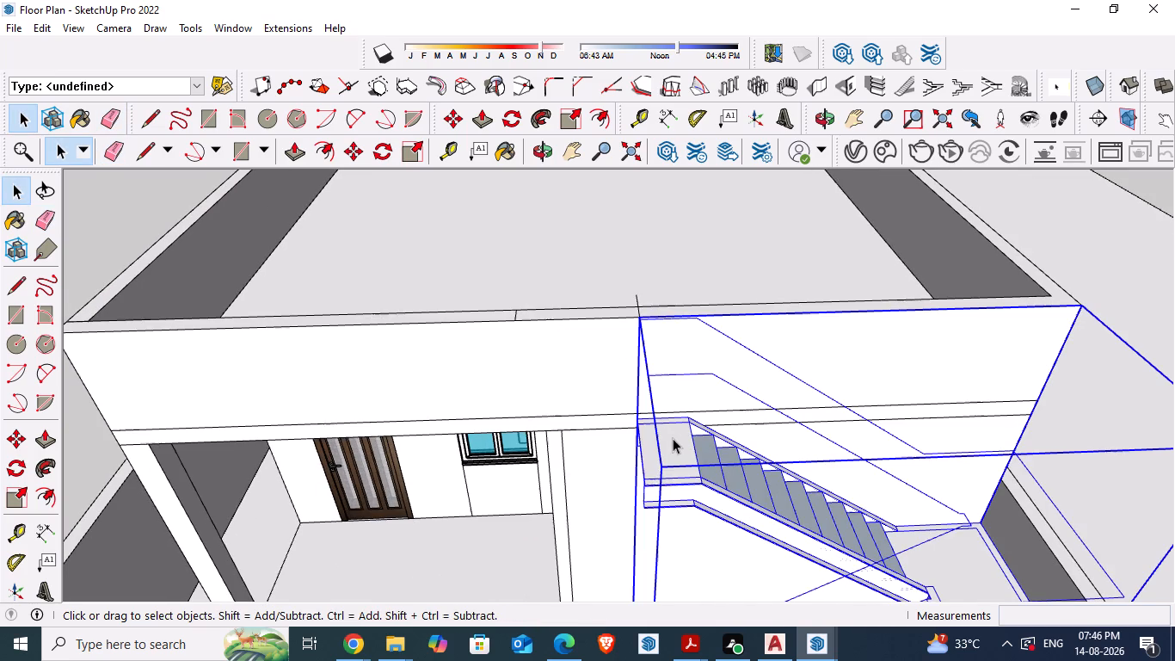
key("s")
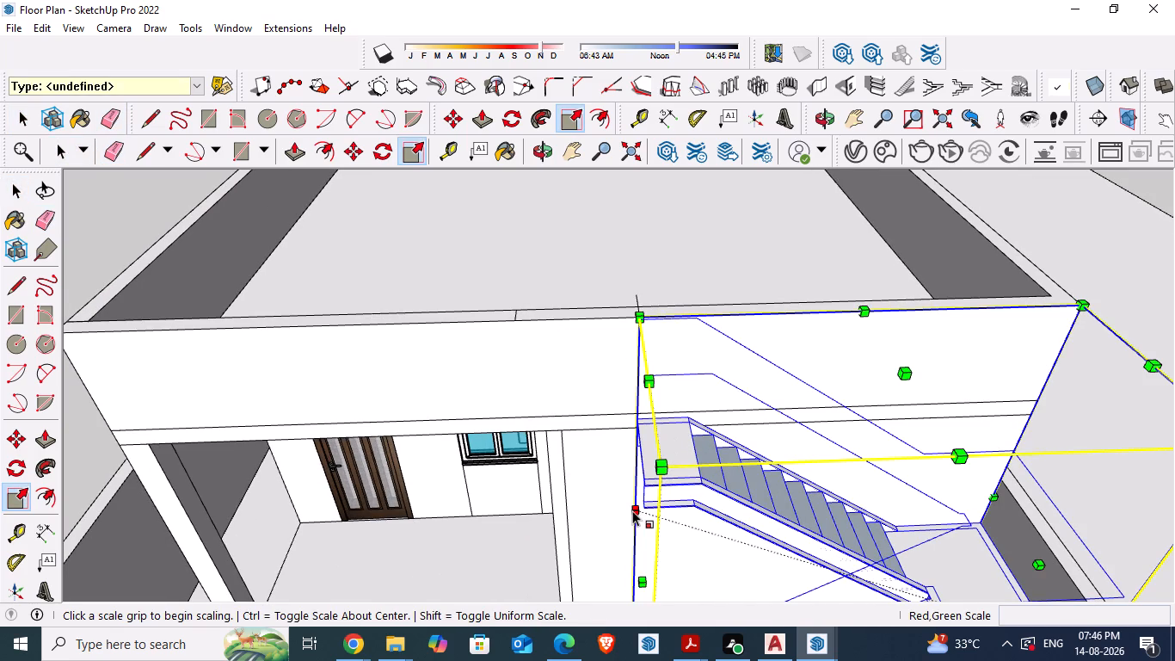
scroll(575, 394, "down", 3)
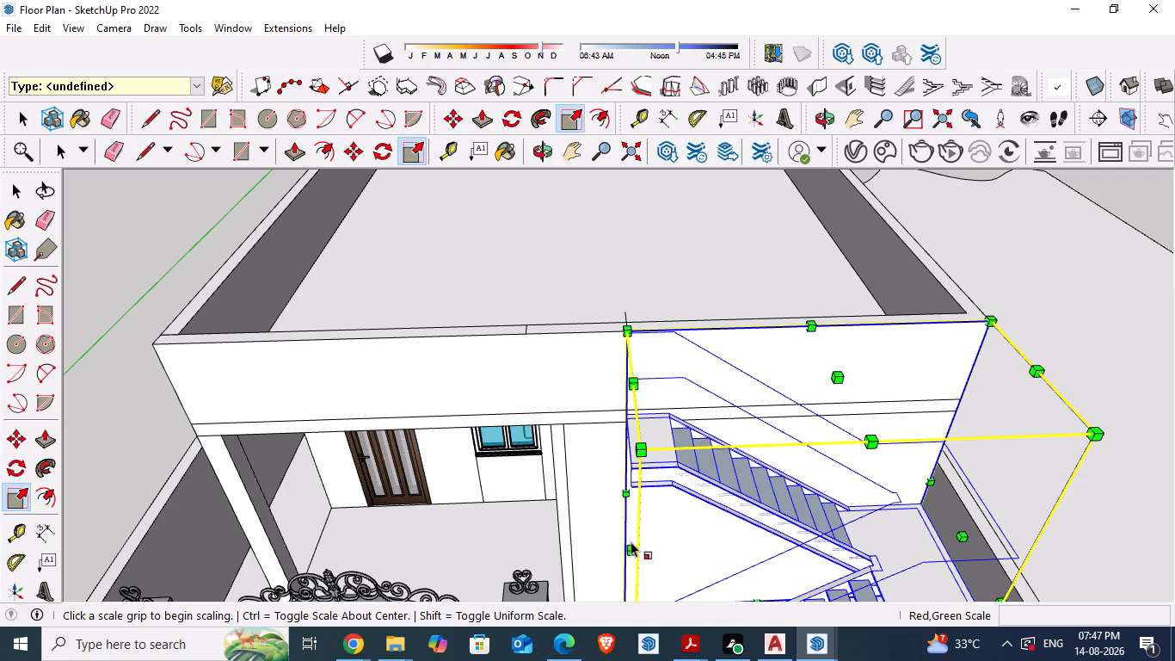
scroll(516, 373, "down", 3)
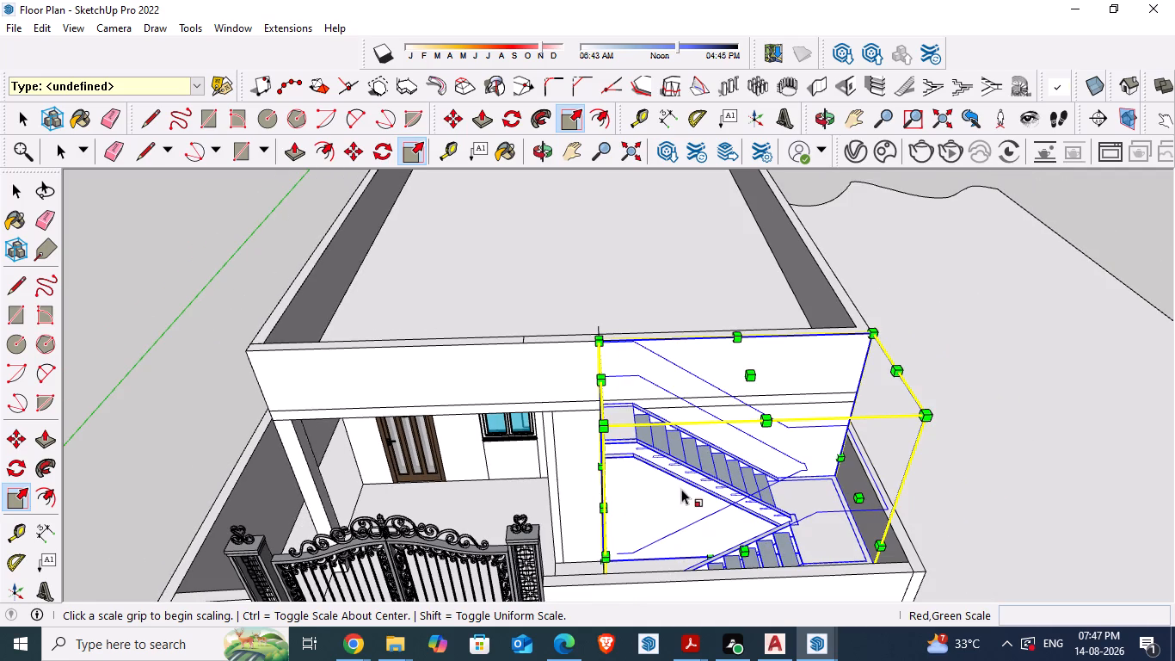
middle_click_drag(708, 460, 669, 421)
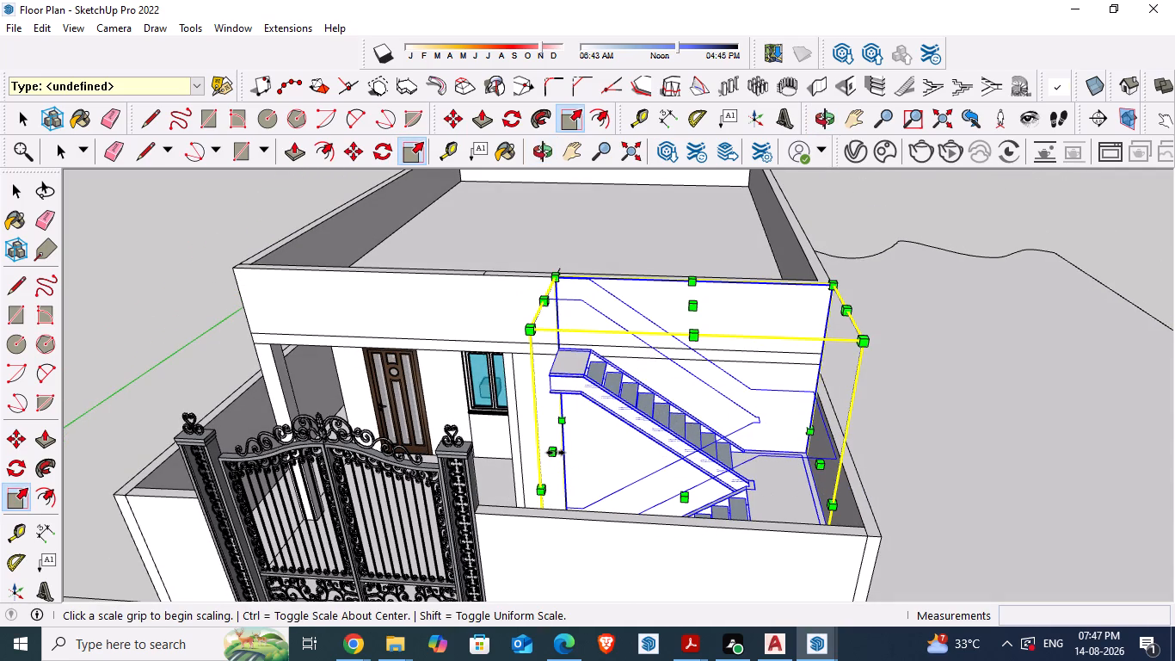
left_click_drag(556, 453, 573, 453)
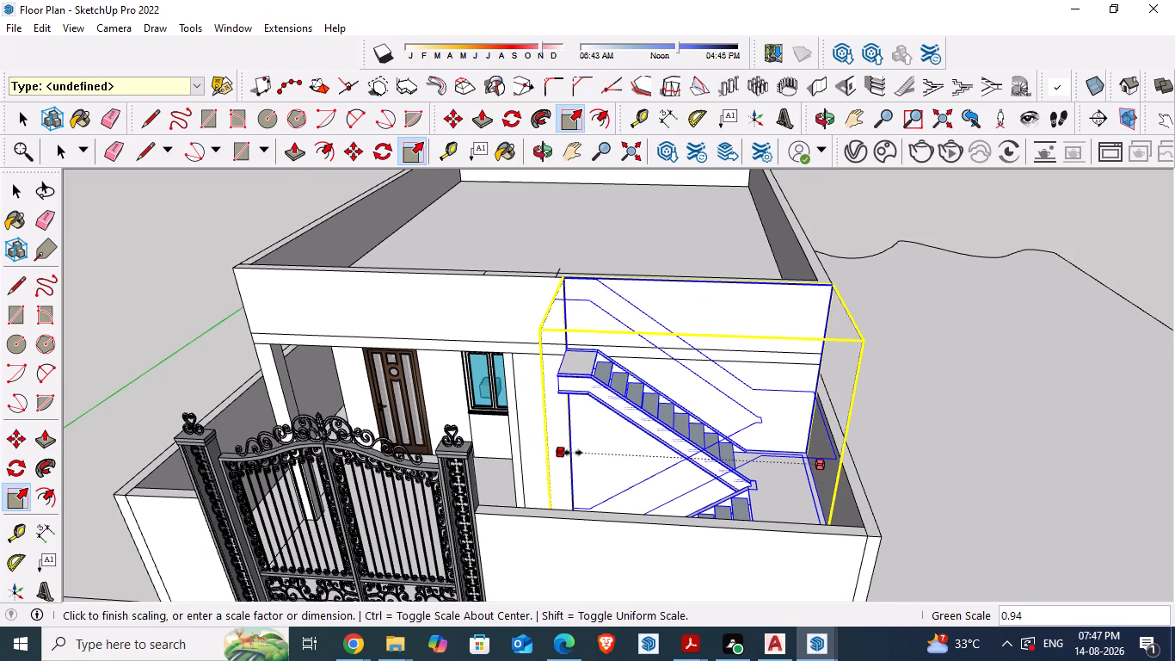
left_click_drag(573, 453, 581, 454)
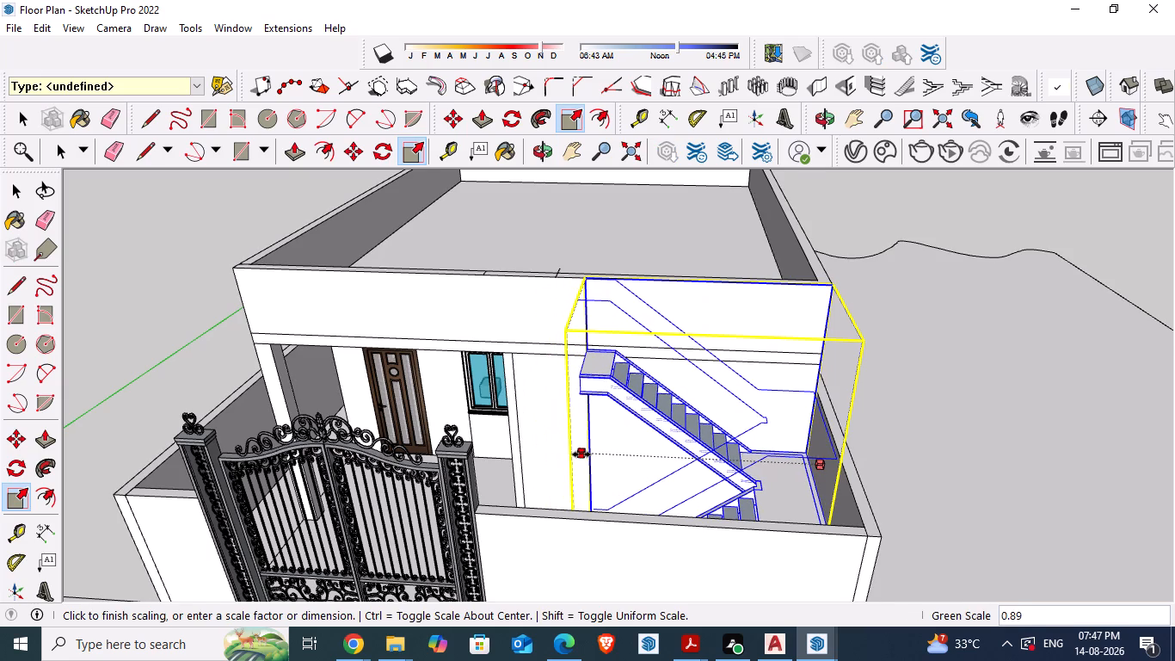
left_click_drag(581, 454, 589, 454)
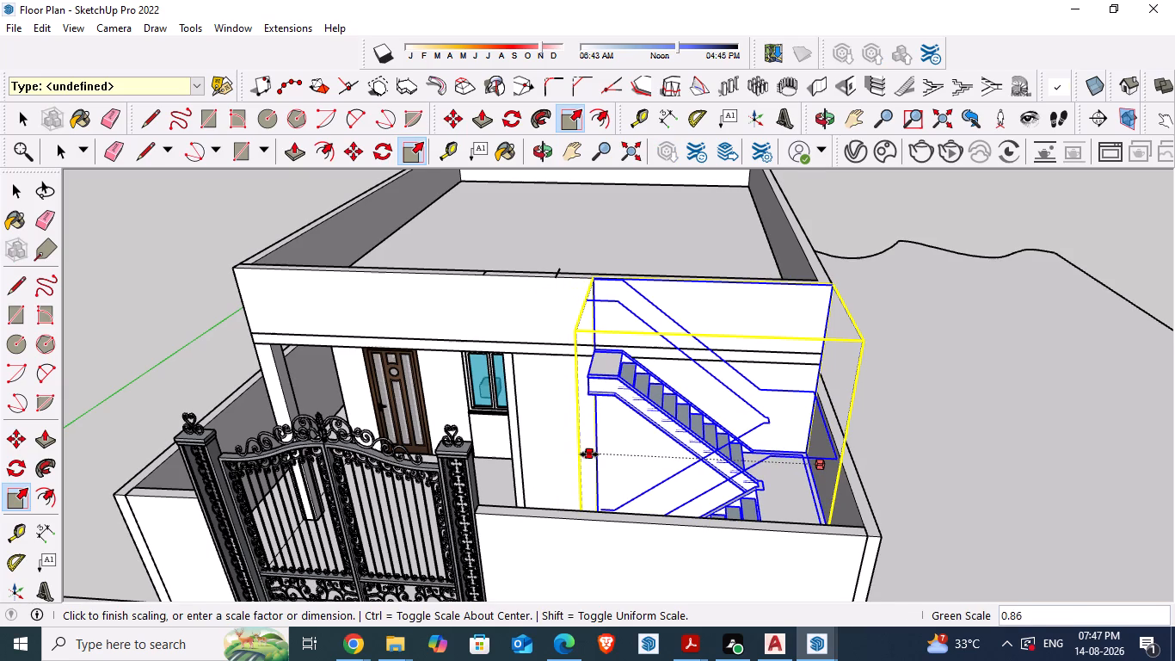
left_click_drag(589, 454, 587, 454)
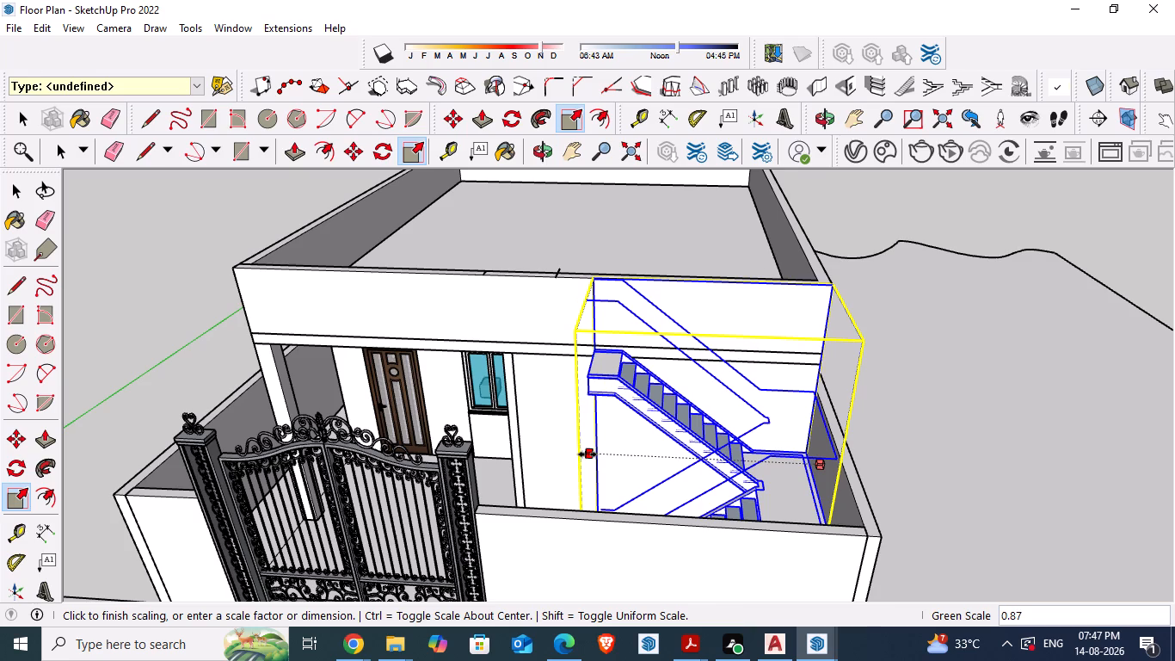
left_click_drag(587, 454, 586, 454)
key("space")
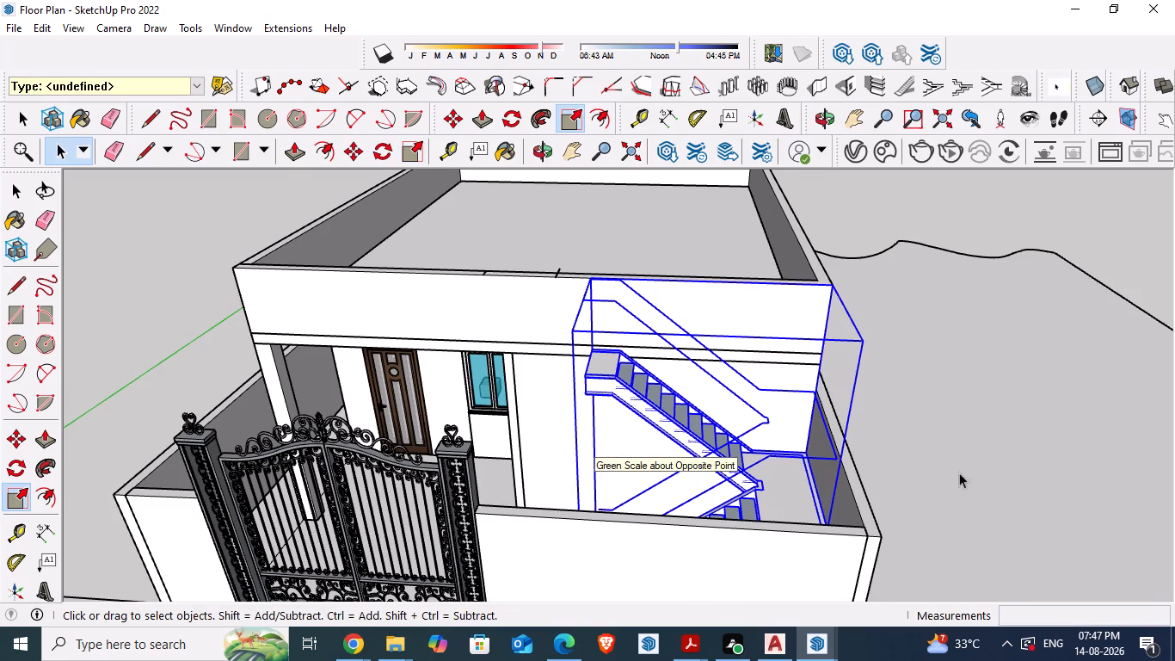
left_click(980, 465)
Delete the two short marker lines crossing the front parapet's top face.
middle_click_drag(602, 313, 632, 437)
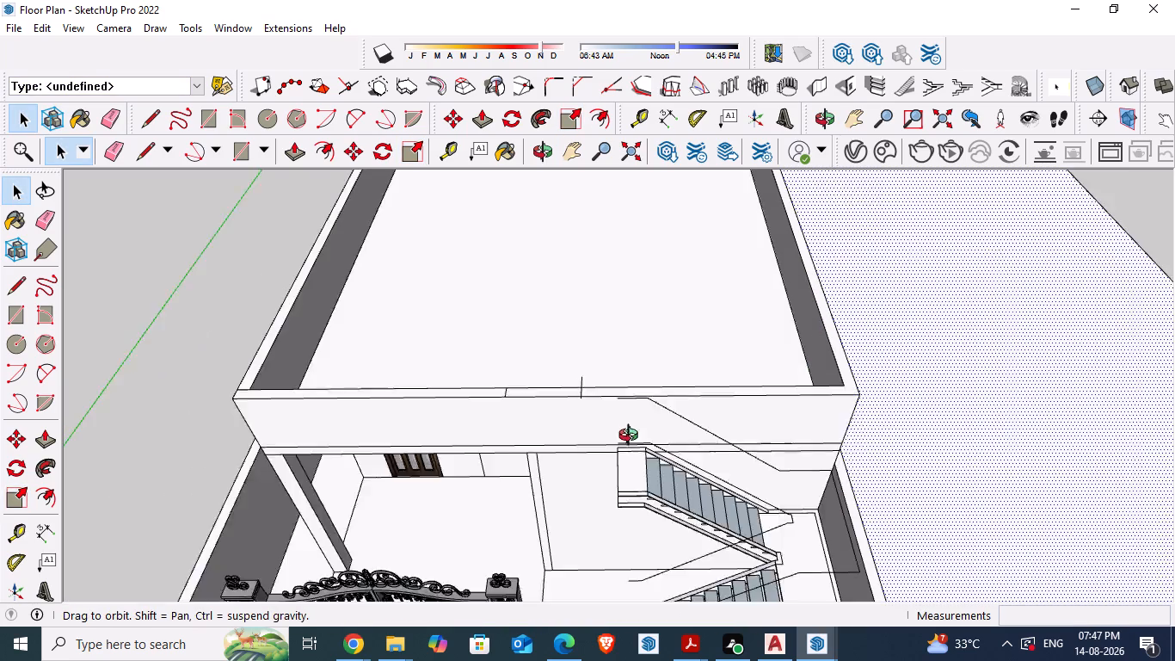
middle_click_drag(632, 437, 633, 440)
scroll(590, 448, "up", 8)
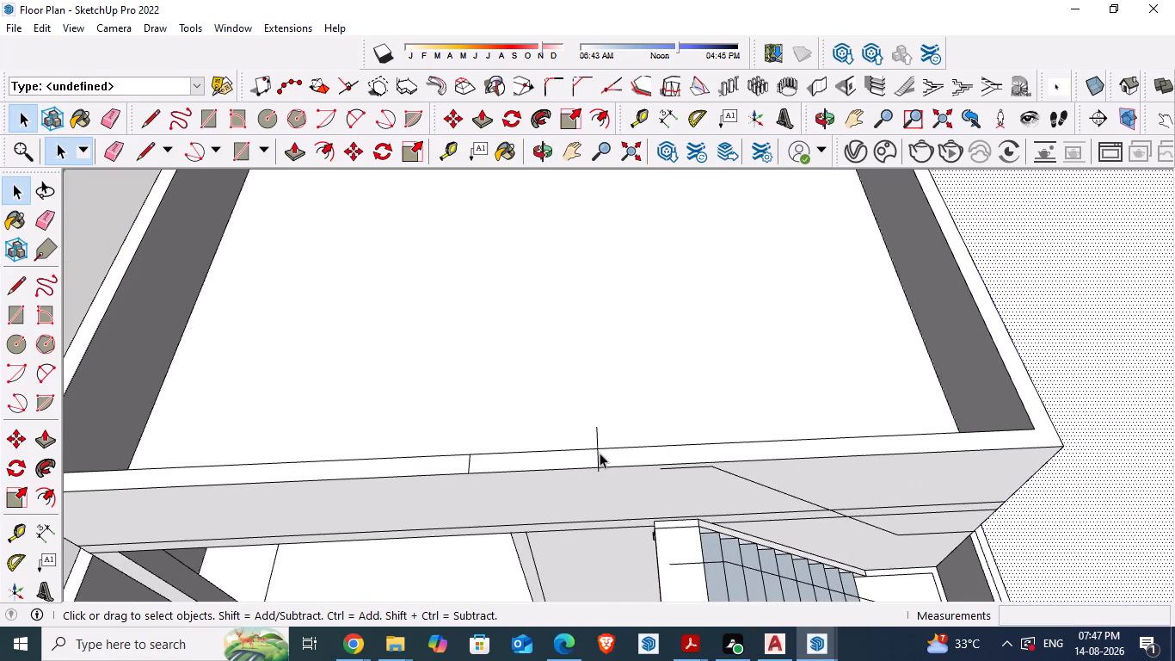
left_click(596, 436)
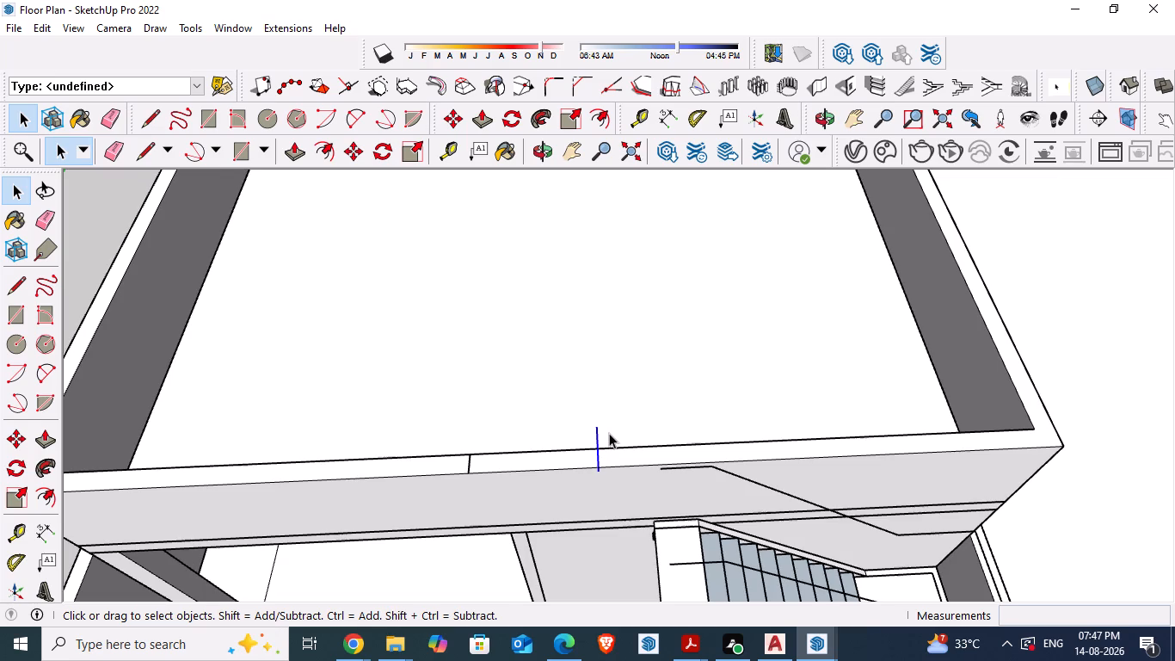
key("Delete")
left_click(470, 464)
key("Delete")
Draw a vertical line about 3' 2" long from the outer stair parapet outline's upper end down to the upper landing's outer corner.
scroll(630, 450, "down", 1)
middle_click_drag(671, 512, 571, 533)
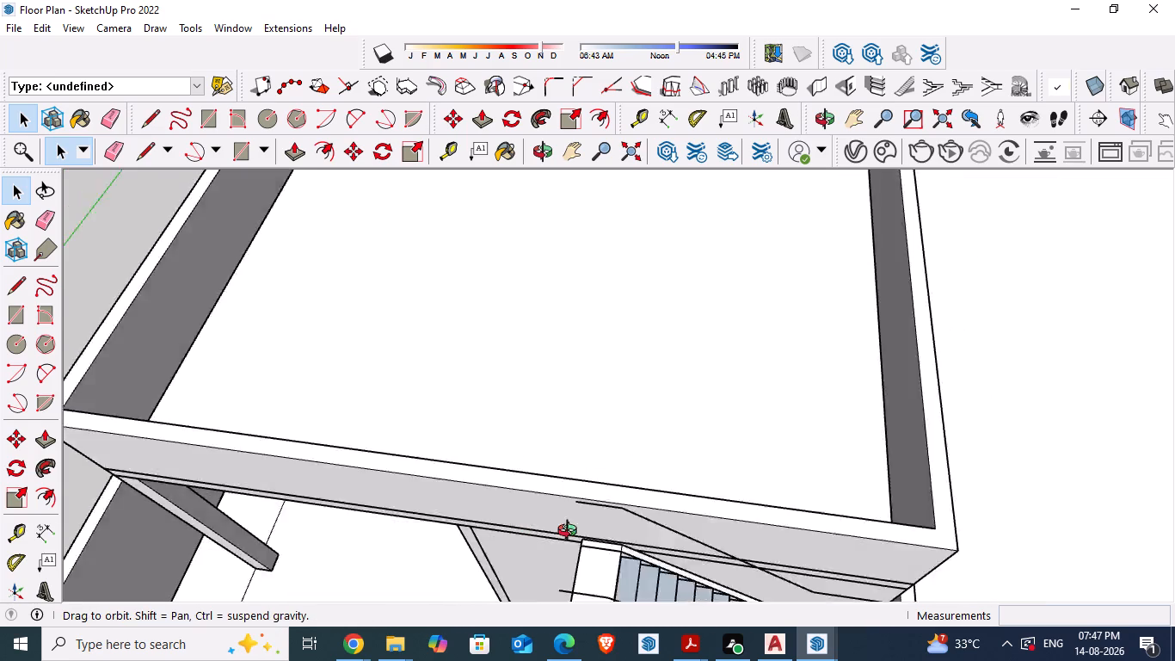
middle_click_drag(571, 533, 411, 503)
scroll(341, 323, "up", 1)
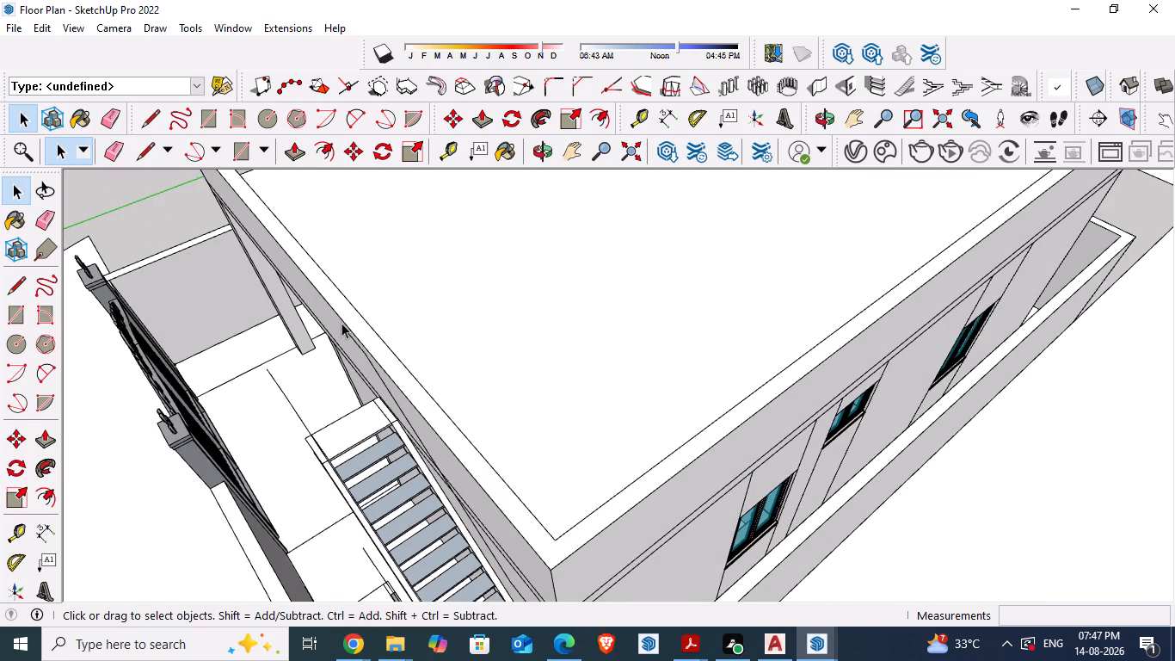
scroll(341, 323, "up", 2)
middle_click_drag(333, 417, 460, 366)
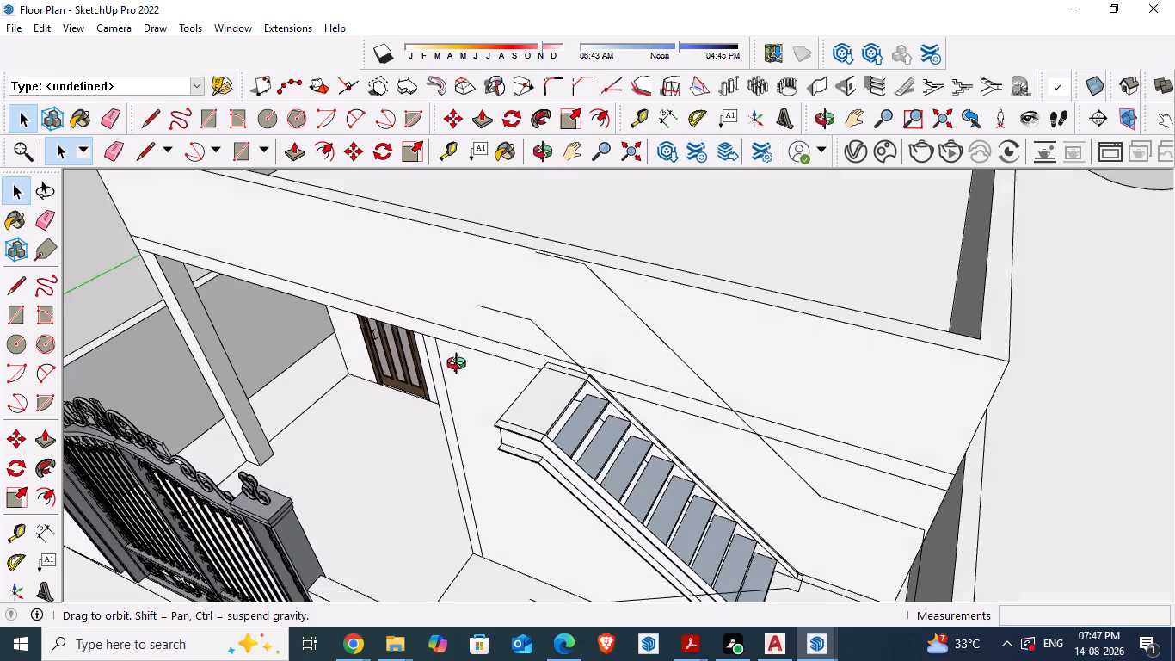
middle_click_drag(460, 366, 461, 365)
scroll(516, 344, "up", 1)
middle_click_drag(528, 348, 558, 355)
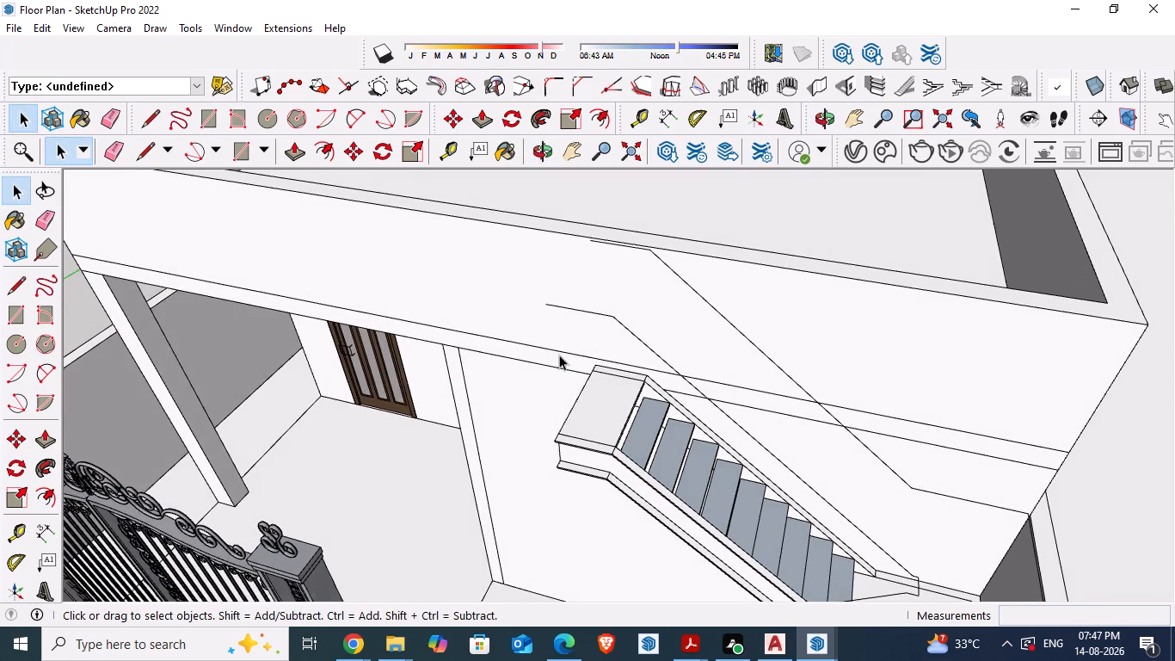
key("l")
left_click(550, 302)
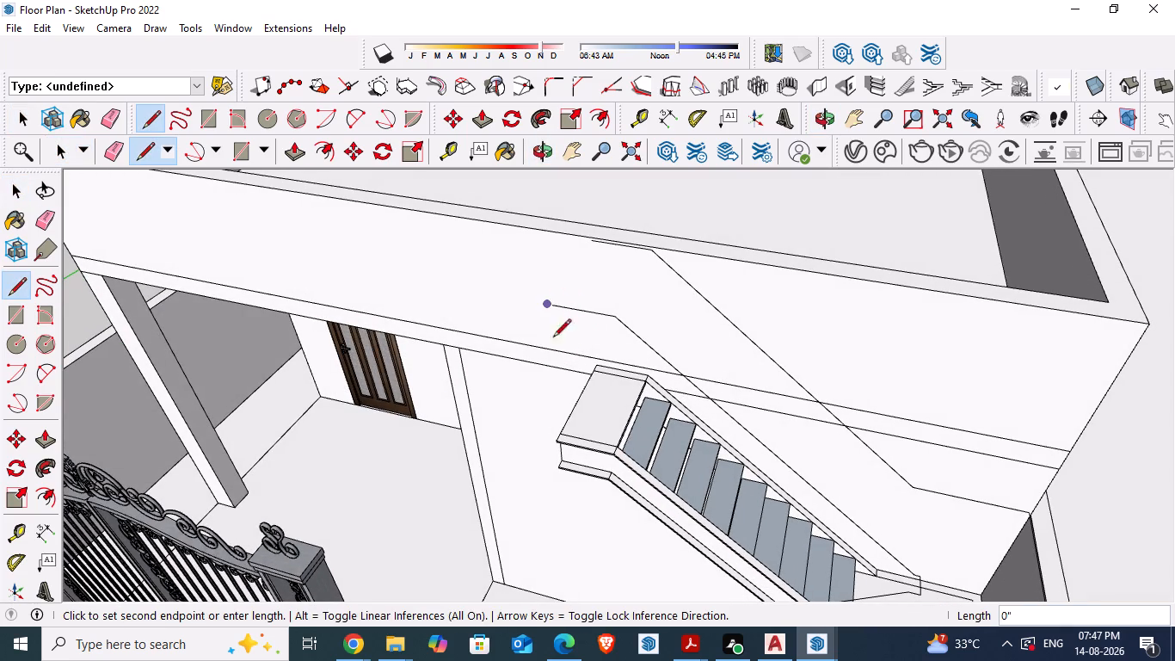
left_click(554, 441)
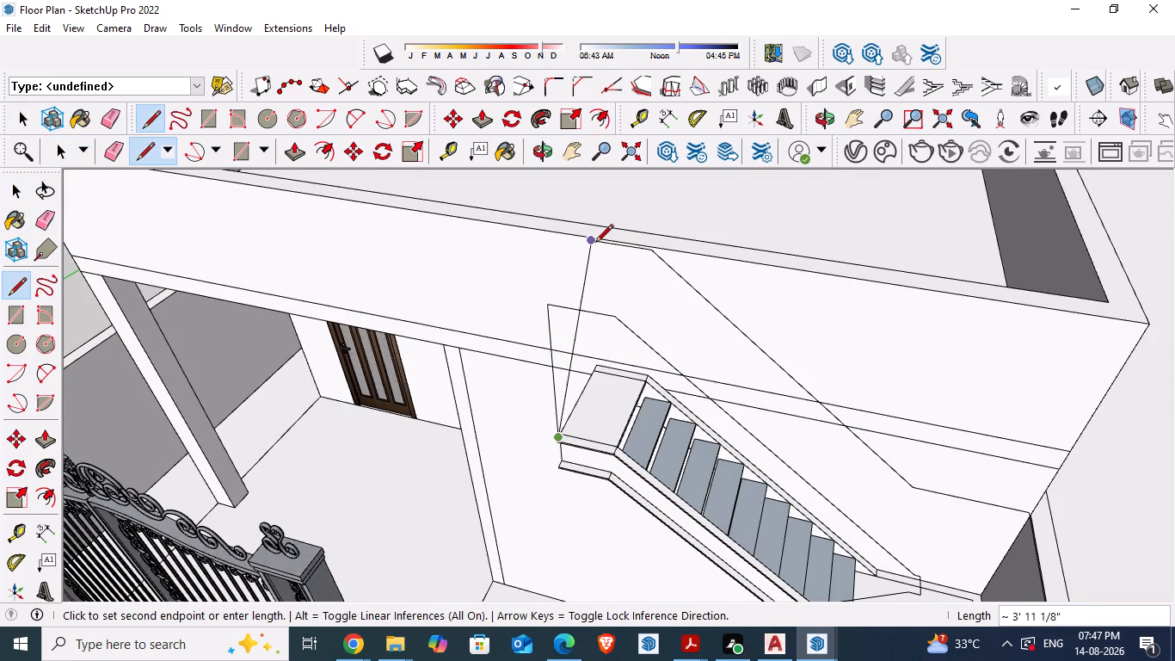
key("space")
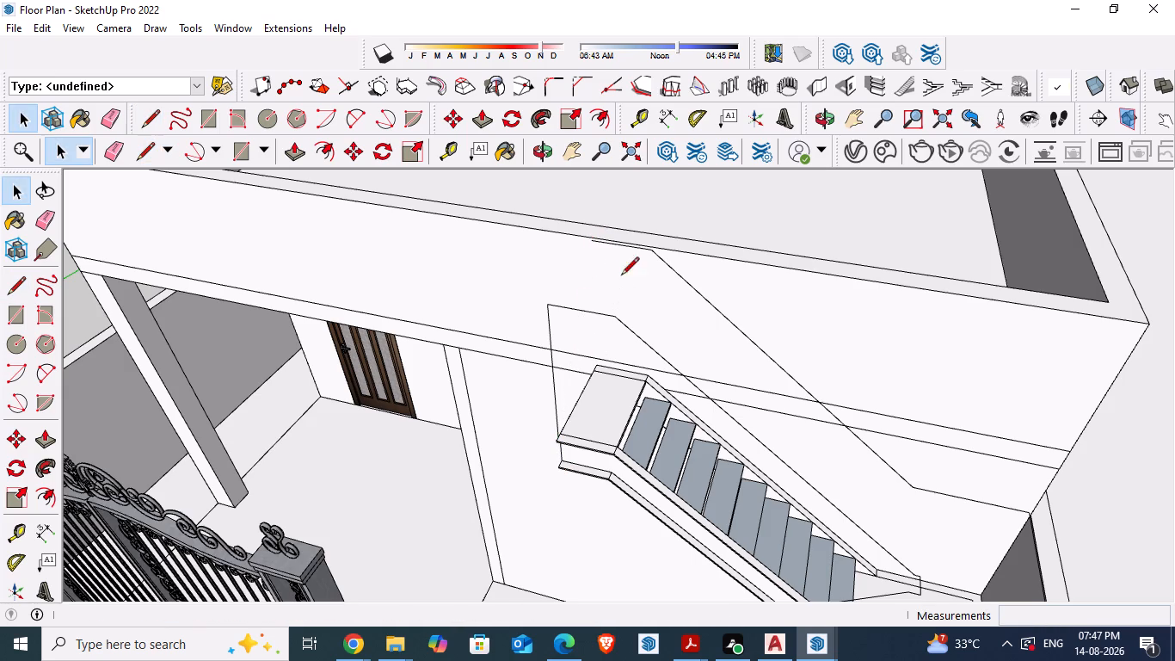
Draw a vertical line from the wall-side stair parapet outline's upper end down to the upper landing's corner against the house wall.
key("l")
left_click(596, 244)
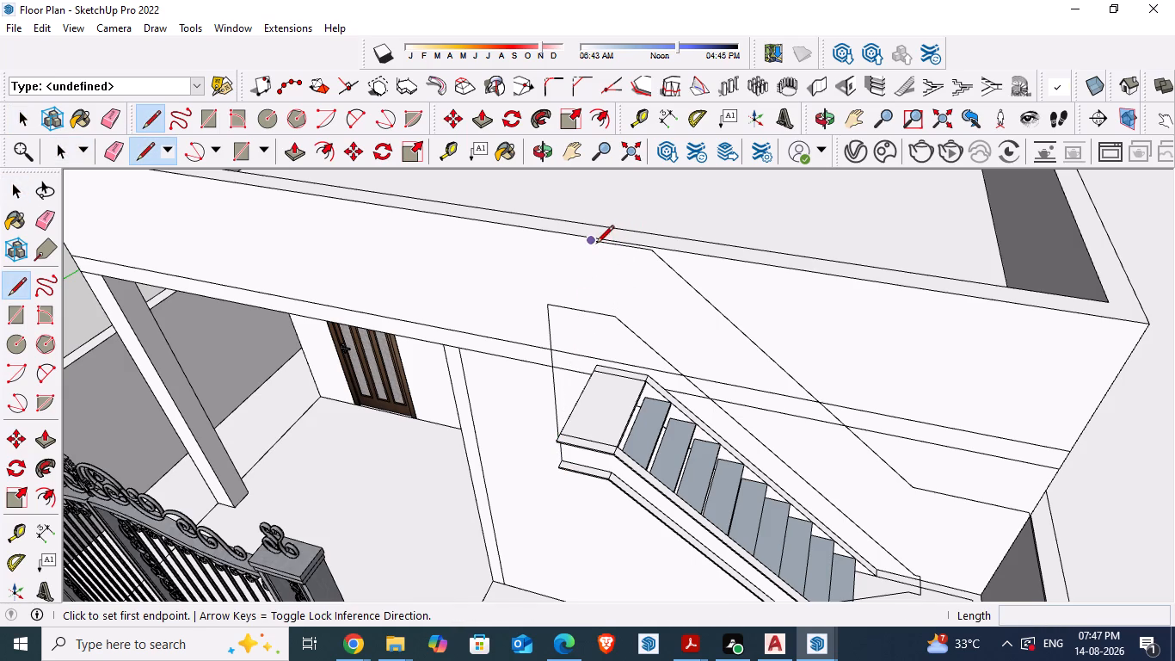
left_click(597, 365)
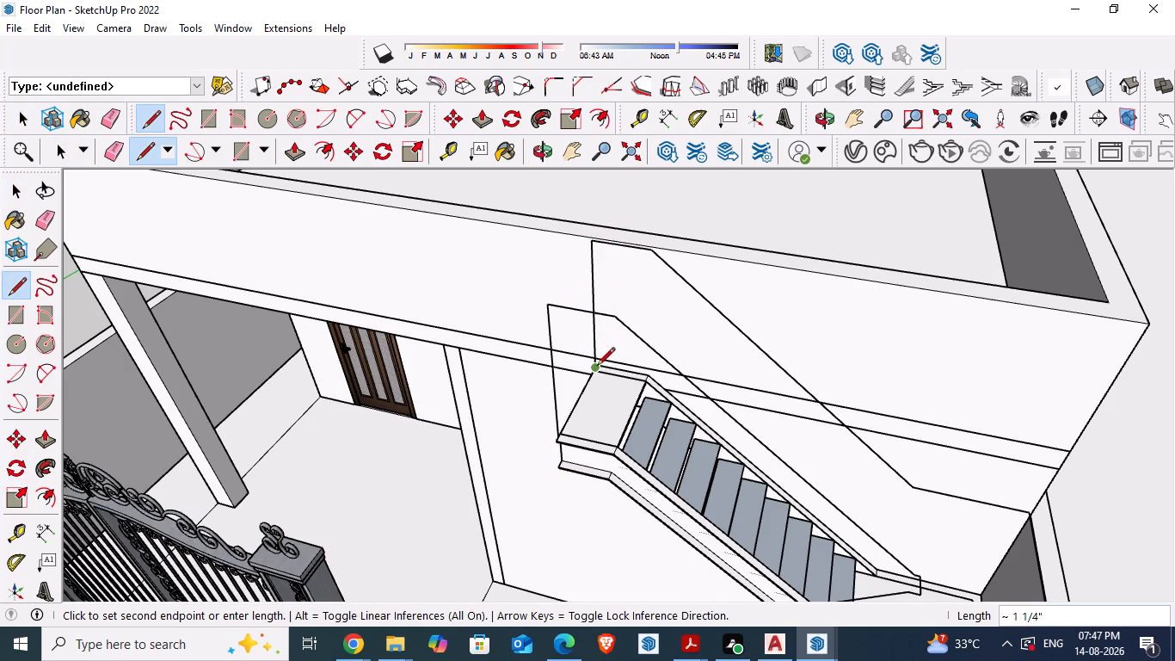
key("space")
Draw a vertical line about 3' 2 5/8" long from the wall-side stair parapet outline's lower end down to the bottom step's wall-side corner.
scroll(594, 386, "down", 4)
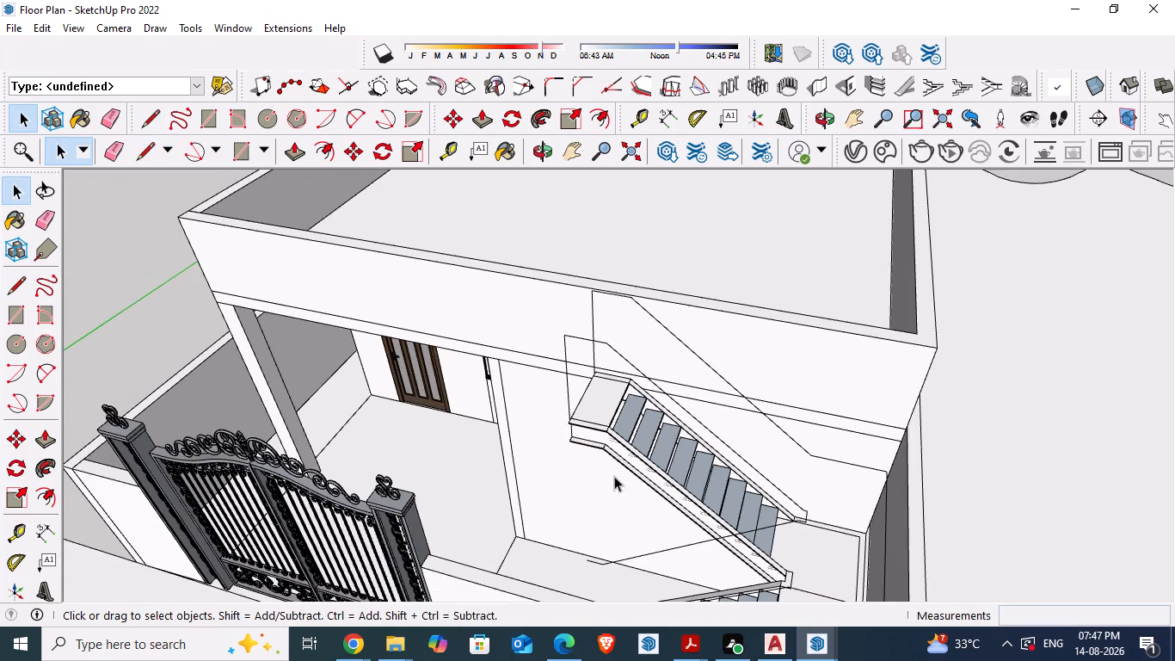
middle_click_drag(618, 478, 900, 481)
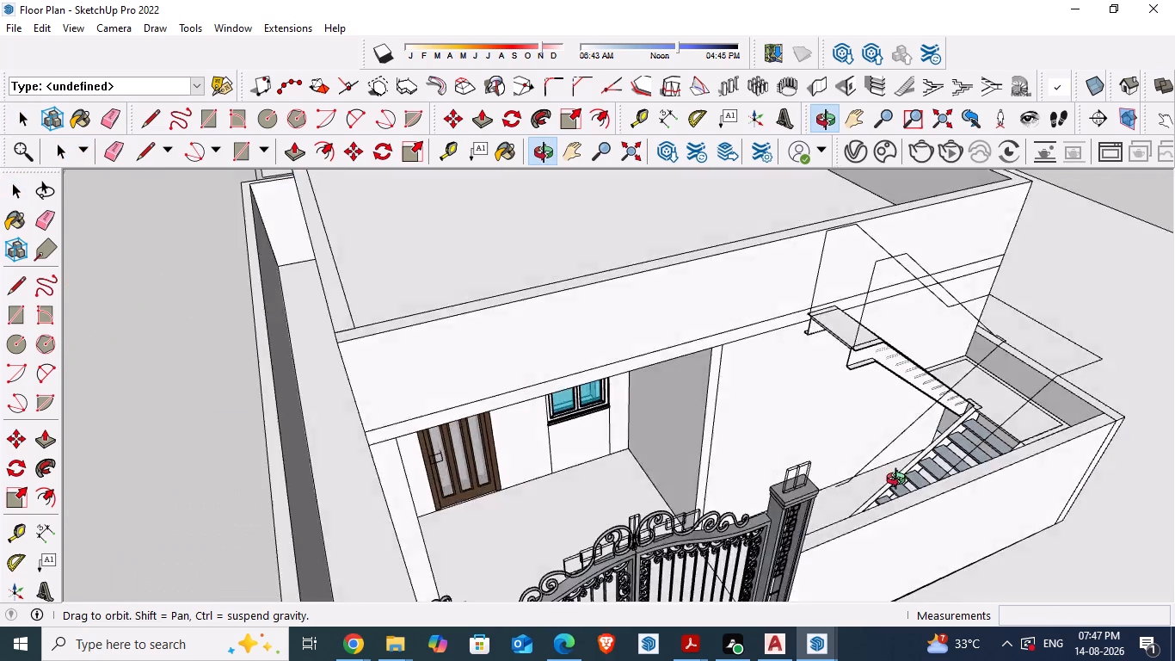
middle_click_drag(900, 481, 905, 481)
scroll(861, 481, "up", 3)
middle_click_drag(820, 509, 893, 522)
middle_click_drag(922, 457, 941, 356)
scroll(952, 372, "up", 4)
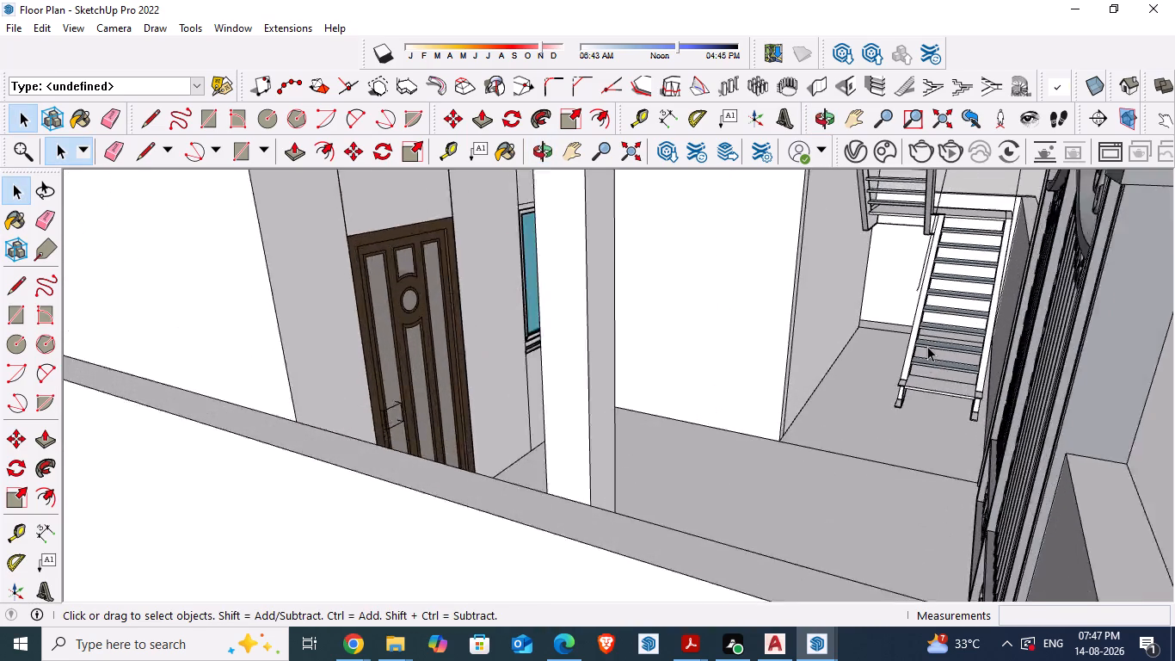
scroll(927, 346, "up", 4)
key("l")
middle_click_drag(943, 380, 883, 364)
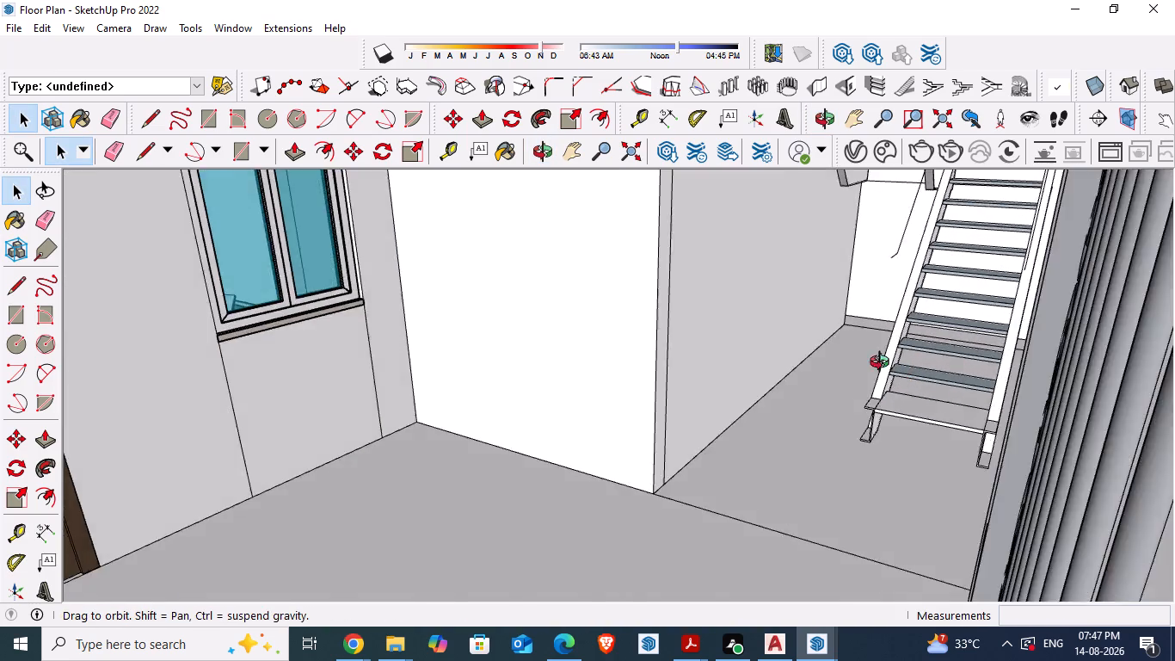
middle_click_drag(883, 364, 960, 386)
scroll(932, 311, "up", 4)
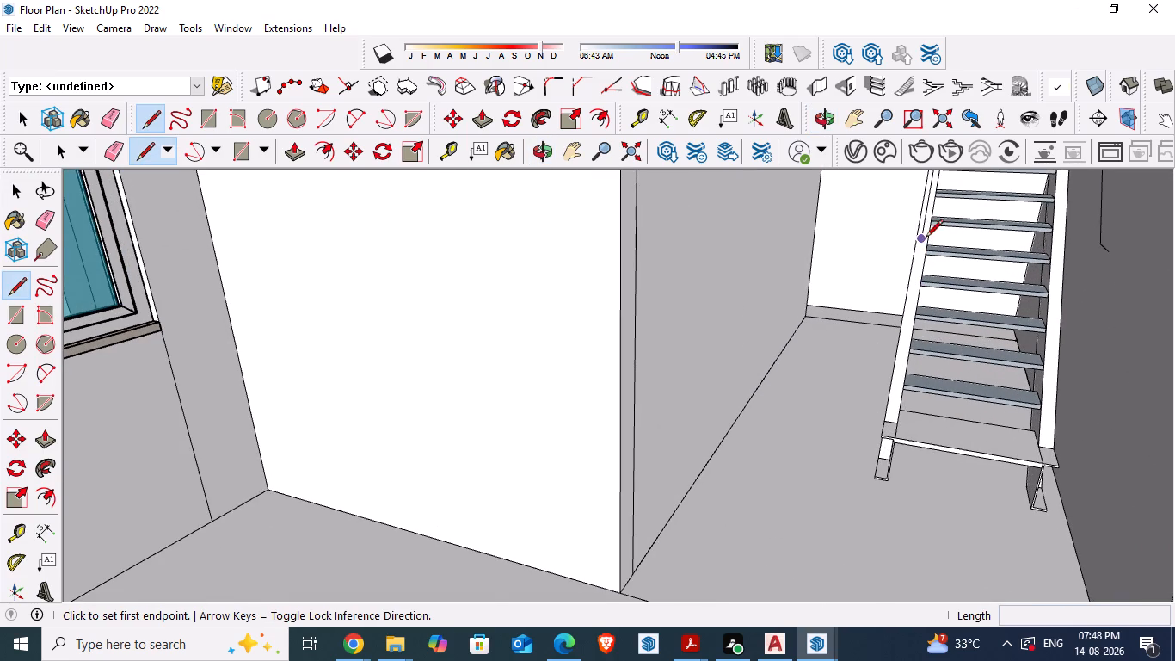
left_click(926, 238)
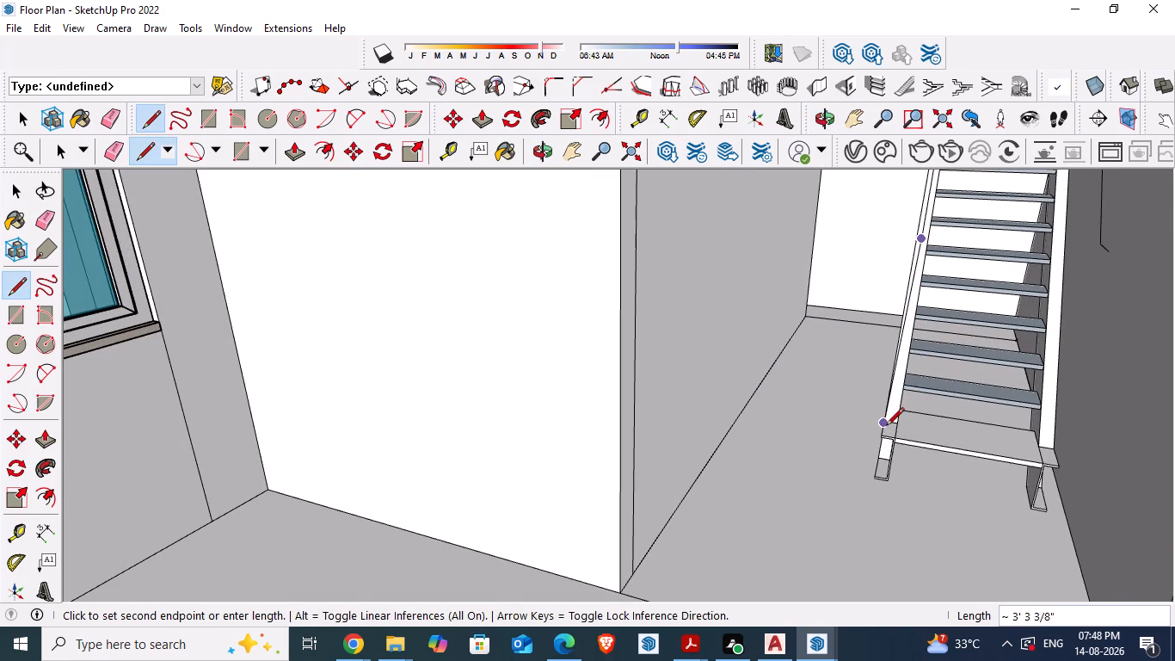
middle_click_drag(885, 438, 926, 431)
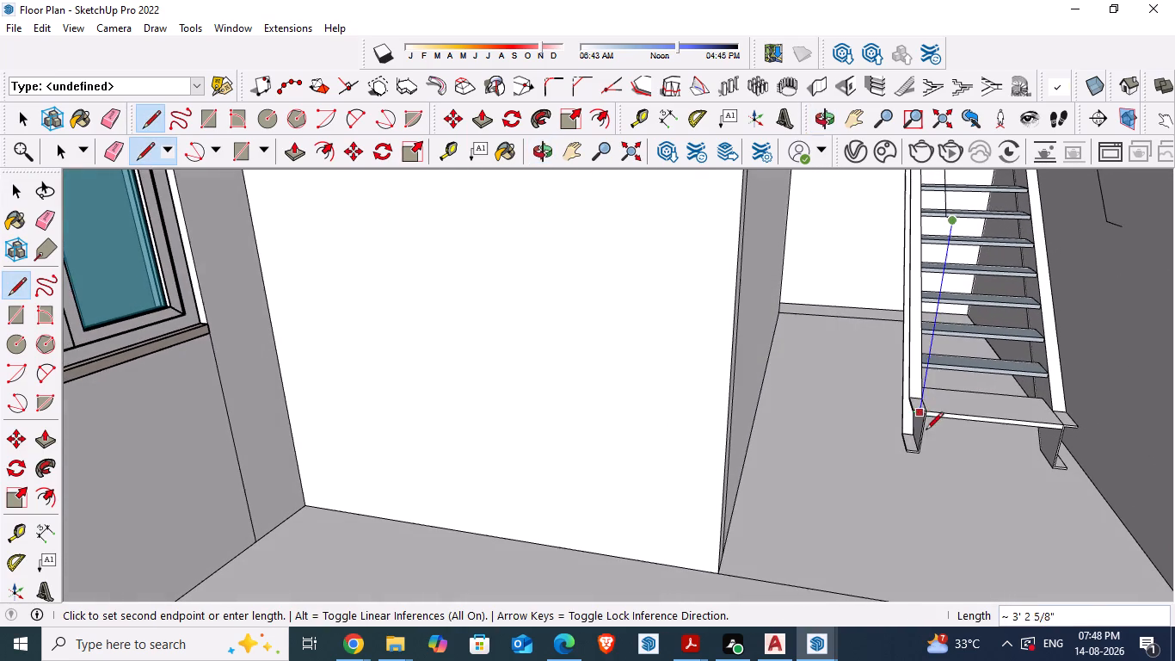
left_click(914, 417)
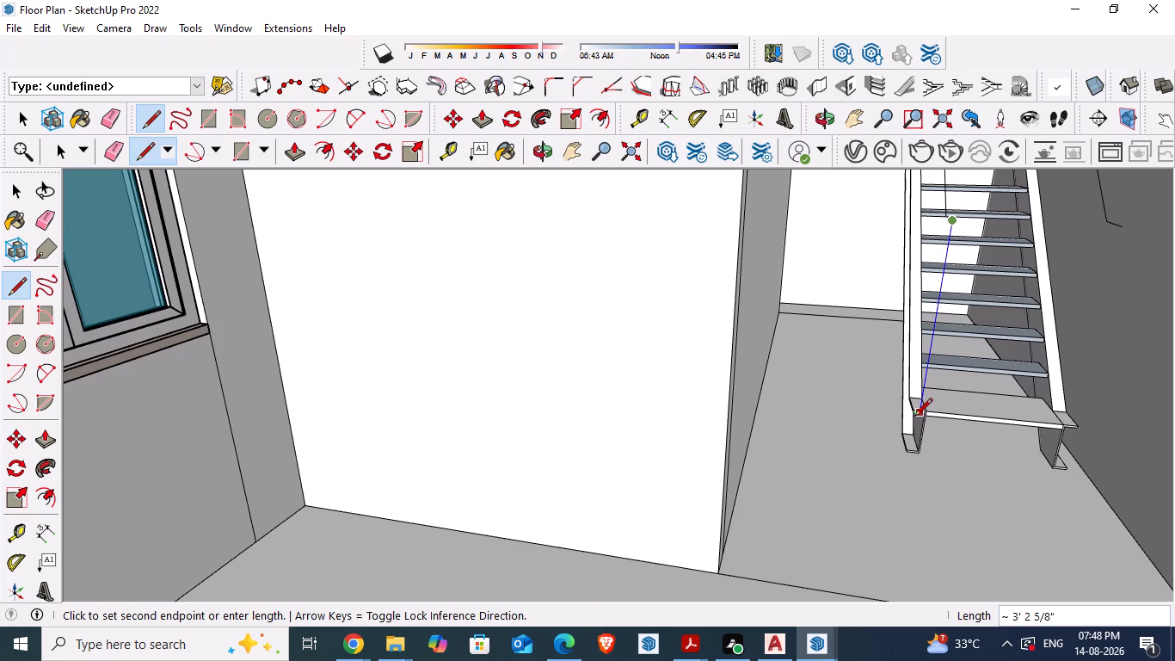
middle_click_drag(802, 437, 710, 424)
scroll(784, 479, "down", 1)
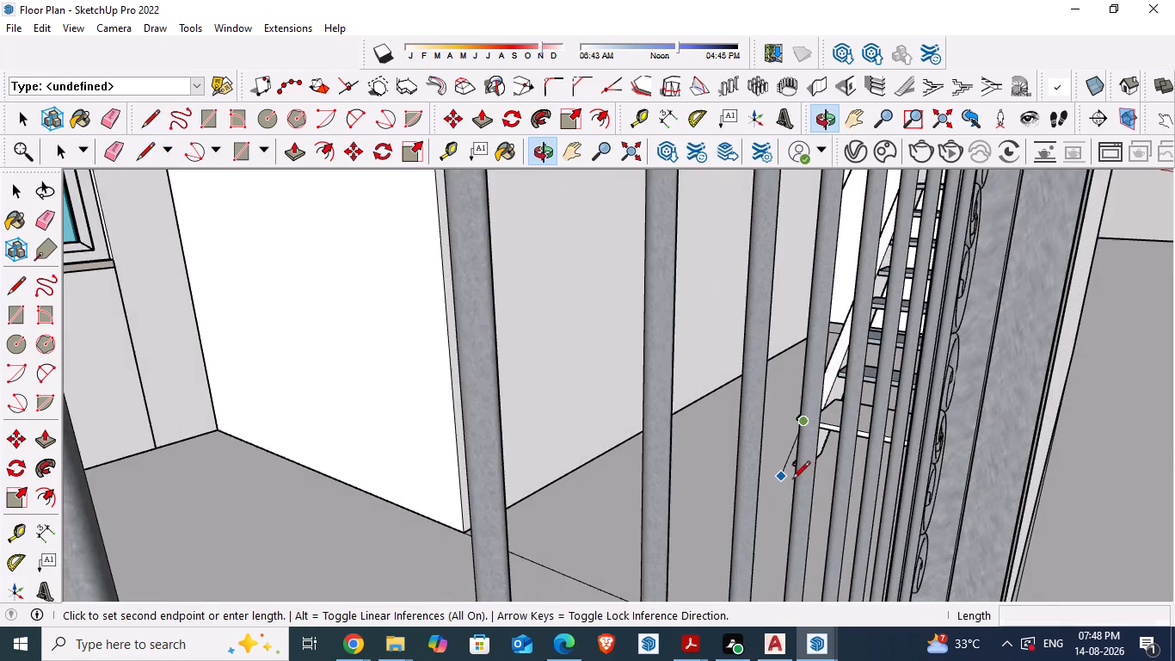
scroll(792, 480, "down", 1)
key("space")
Hide the entrance gate and the front boundary wall section beside the staircase.
left_click(557, 417)
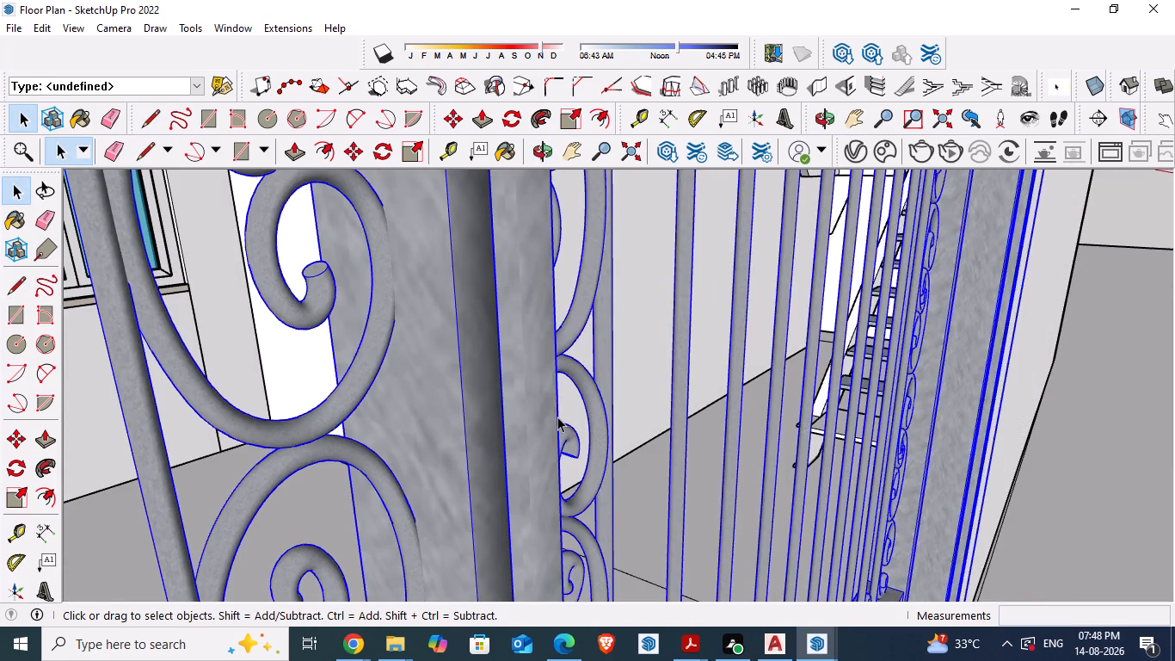
right_click(557, 417)
left_click(603, 202)
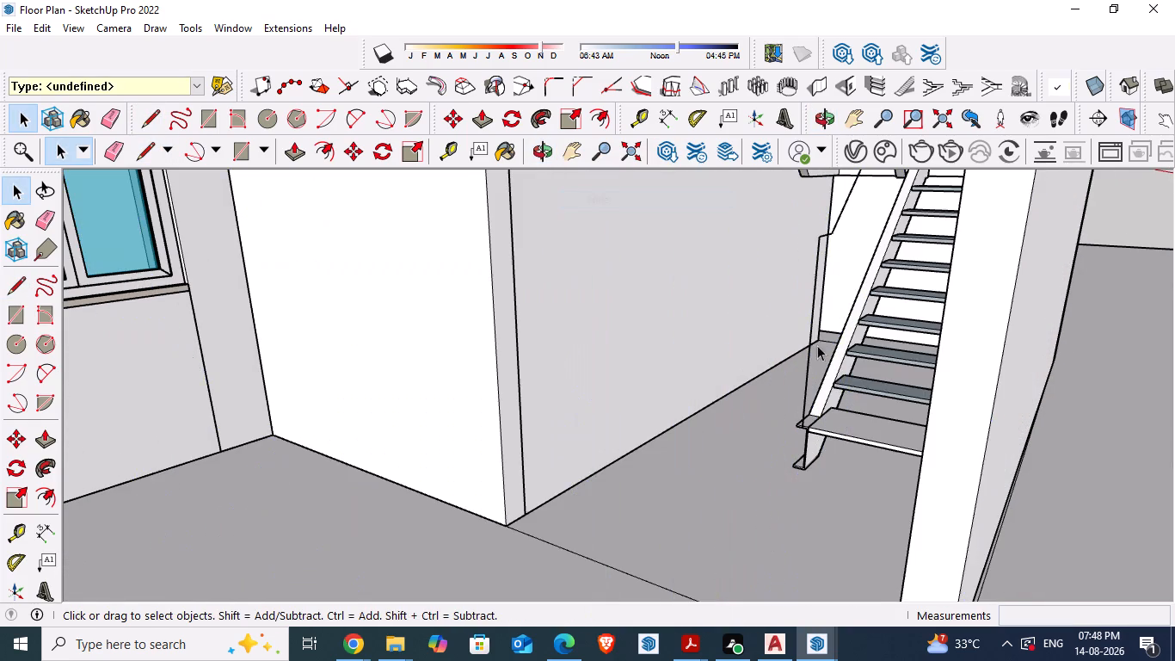
scroll(911, 392, "up", 3)
middle_click_drag(911, 436, 940, 447)
left_click(1121, 448)
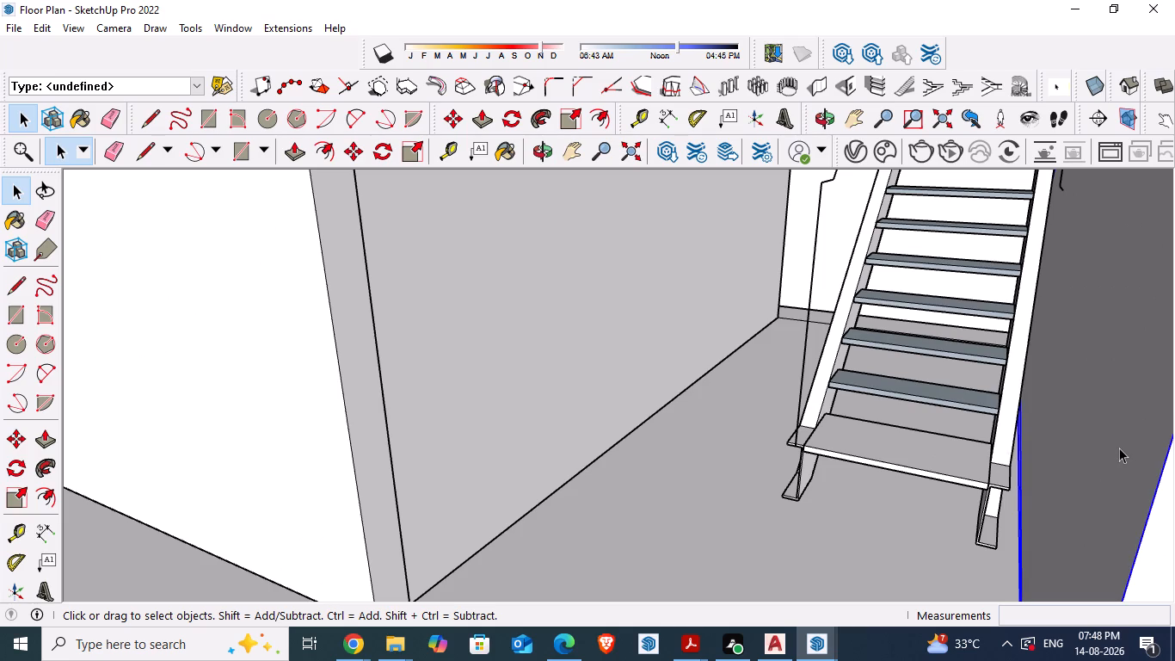
right_click(1107, 450)
left_click(1038, 138)
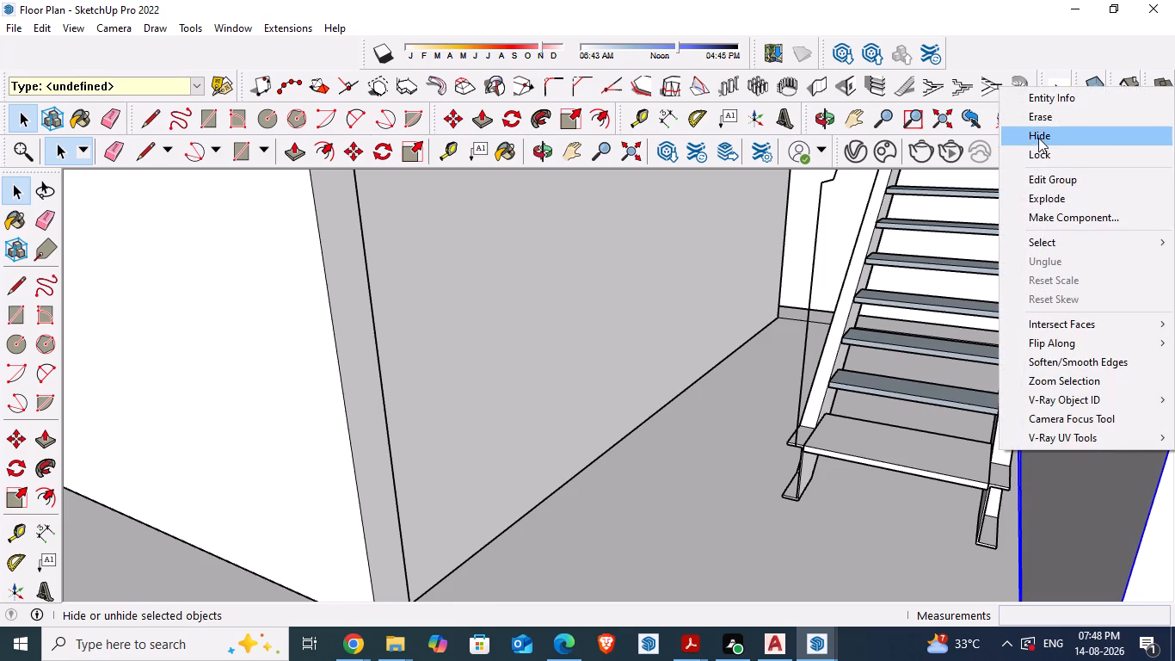
Draw a vertical line about 3' 2 1/4" long from the outer stair parapet outline's lower end down to the bottom step's outer corner.
scroll(836, 466, "down", 2)
key("l")
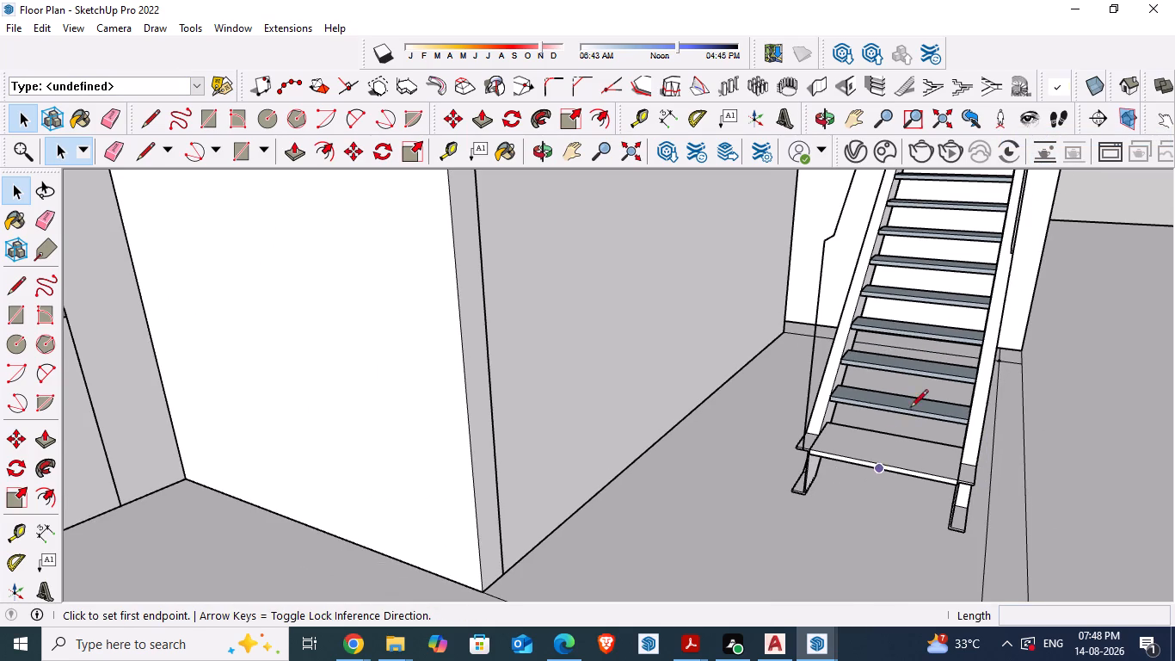
left_click(1012, 254)
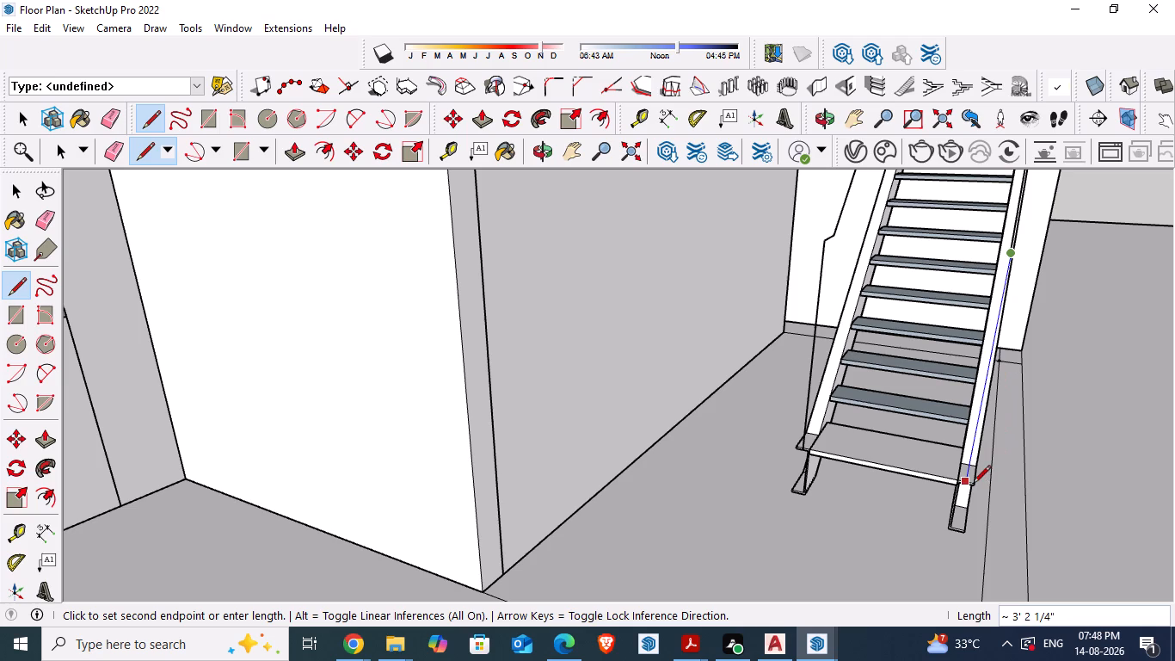
scroll(1002, 506, "up", 10)
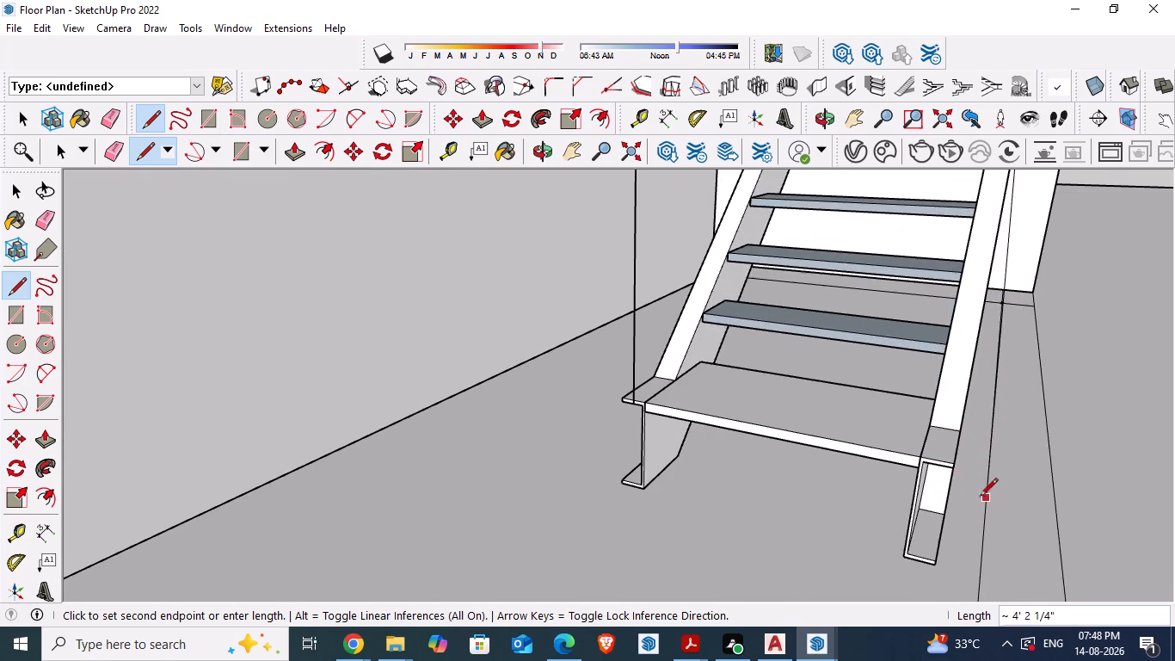
middle_click_drag(926, 497, 766, 449)
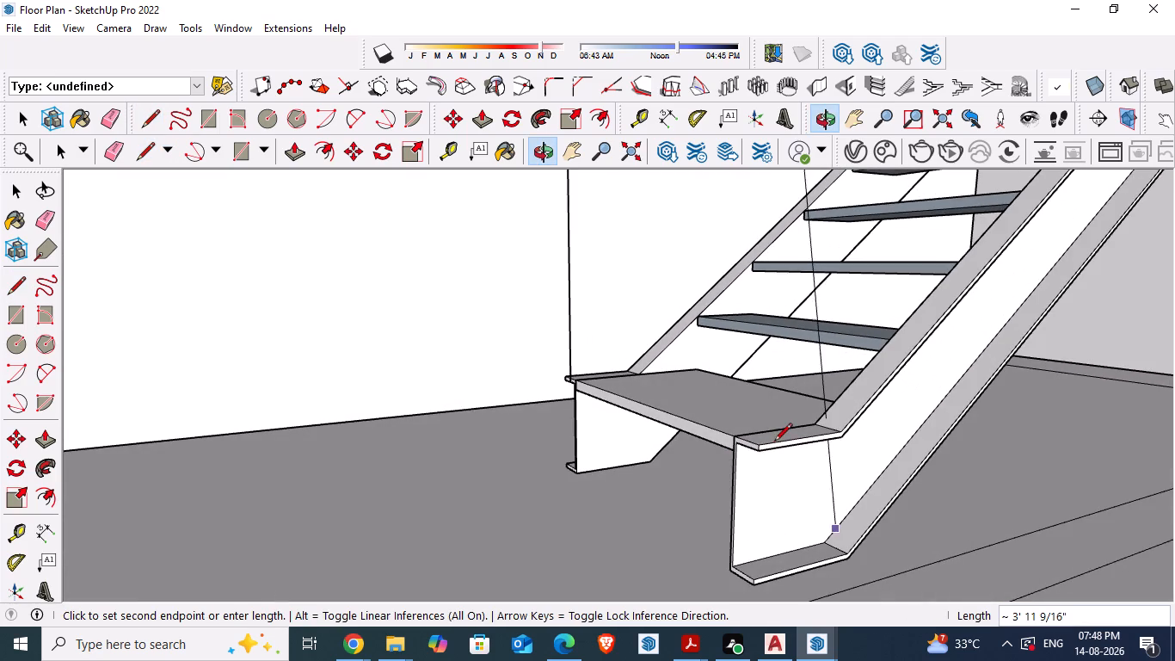
scroll(765, 442, "up", 1)
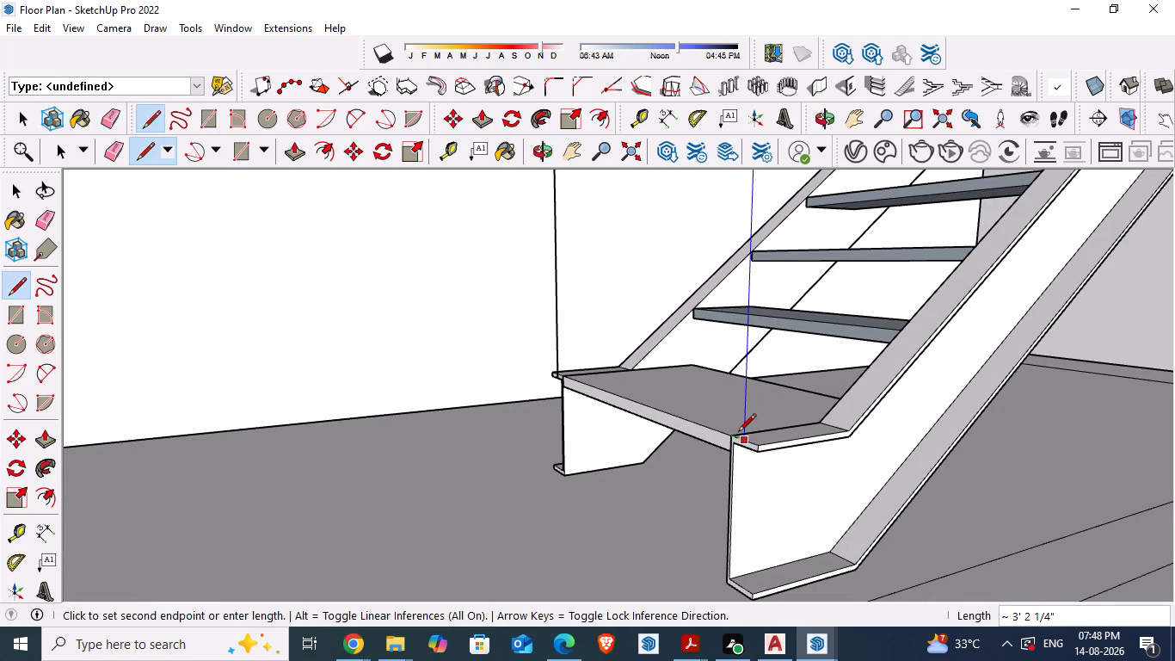
left_click(738, 436)
key("space")
Draw a vertical line about 3' 2 5/8" long from the parapet outline's outer corner down to the front outer corner of the middle landing.
scroll(826, 530, "down", 6)
middle_click_drag(633, 510, 633, 510)
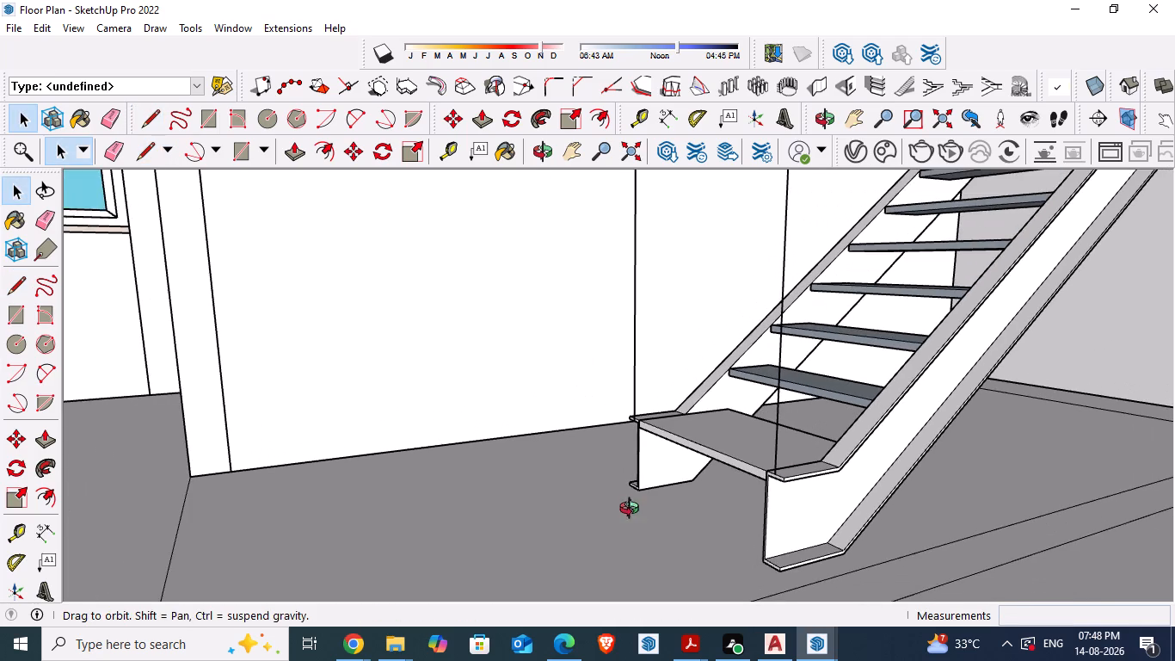
middle_click_drag(633, 510, 720, 532)
scroll(731, 539, "down", 14)
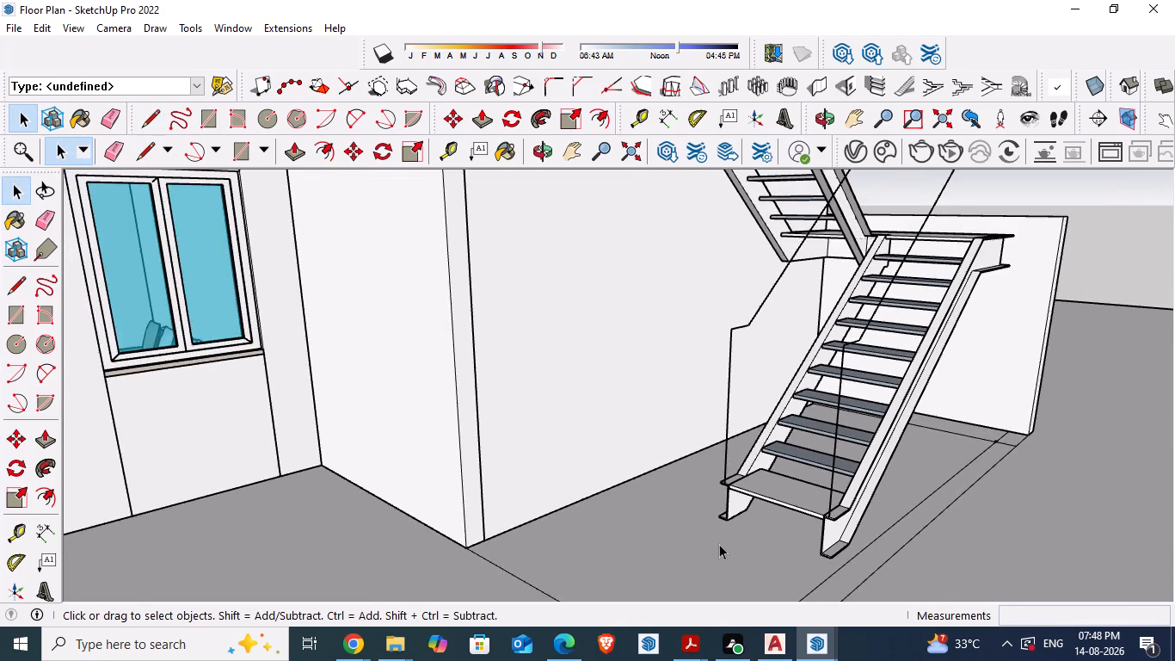
scroll(719, 544, "down", 10)
middle_click_drag(759, 382, 735, 425)
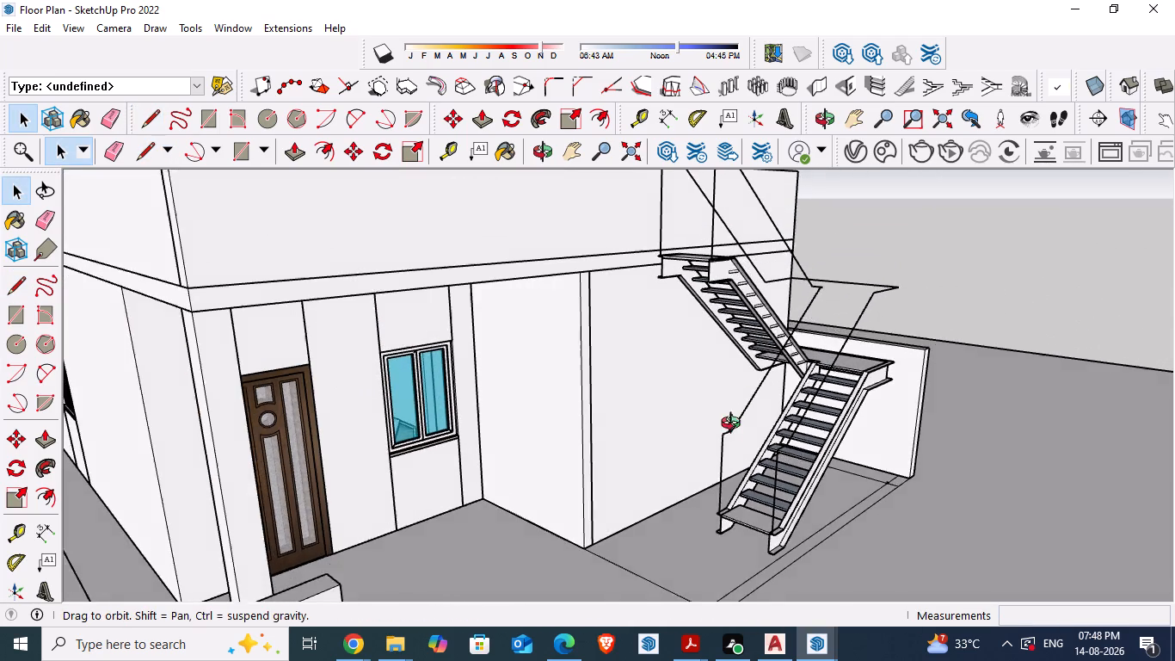
middle_click_drag(735, 425, 693, 489)
scroll(631, 341, "up", 5)
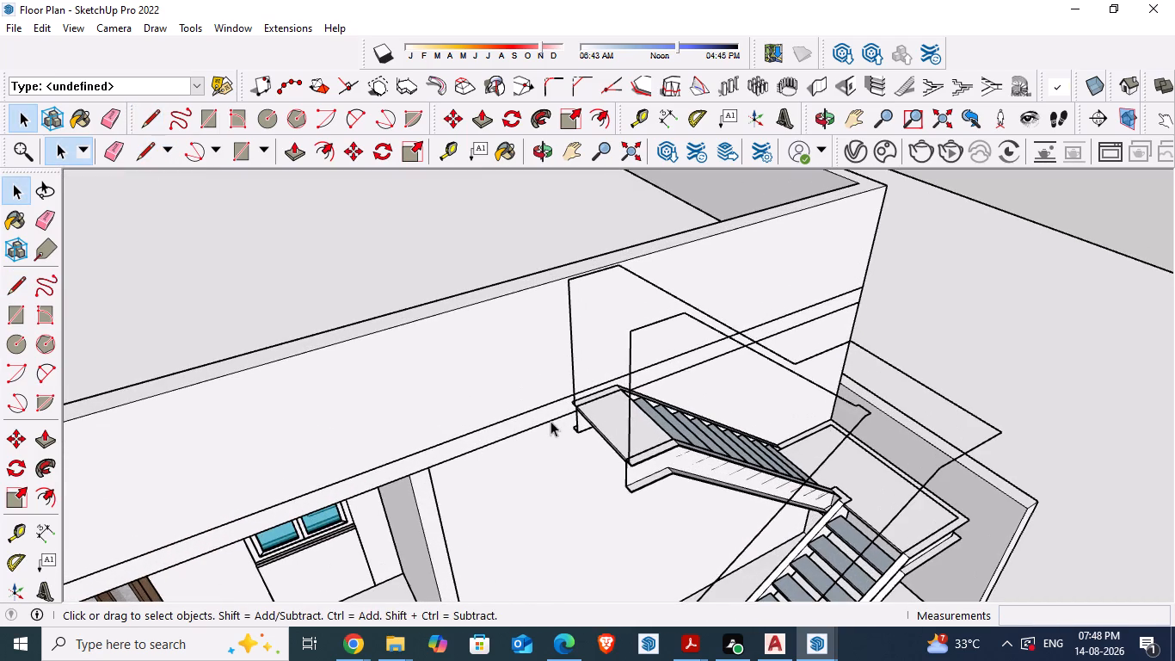
middle_click_drag(544, 427, 492, 419)
scroll(482, 241, "up", 2)
middle_click_drag(517, 337, 536, 405)
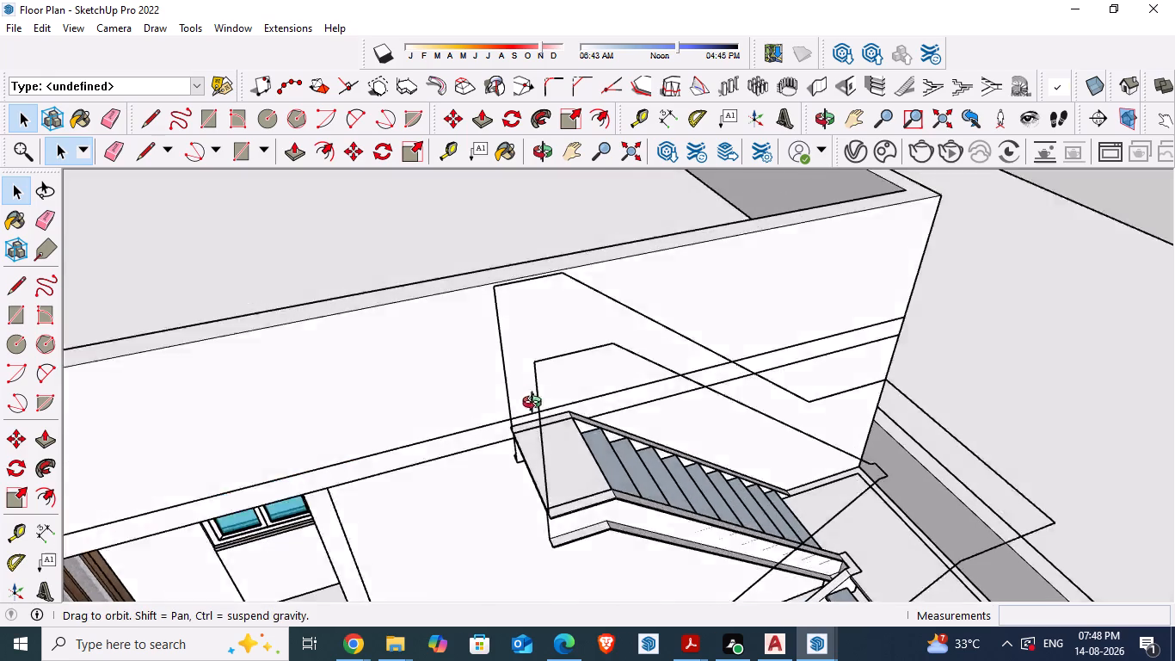
middle_click_drag(536, 405, 632, 440)
scroll(739, 503, "up", 1)
middle_click_drag(739, 503, 539, 406)
scroll(643, 447, "down", 1)
middle_click_drag(824, 448, 736, 425)
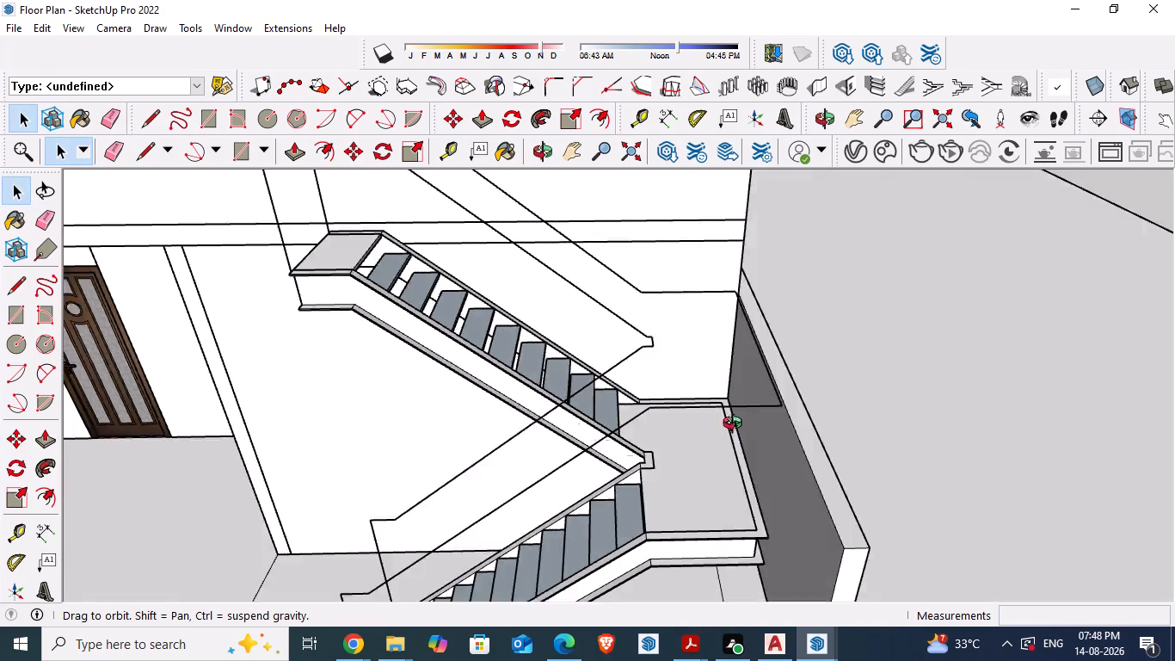
middle_click_drag(736, 425, 735, 449)
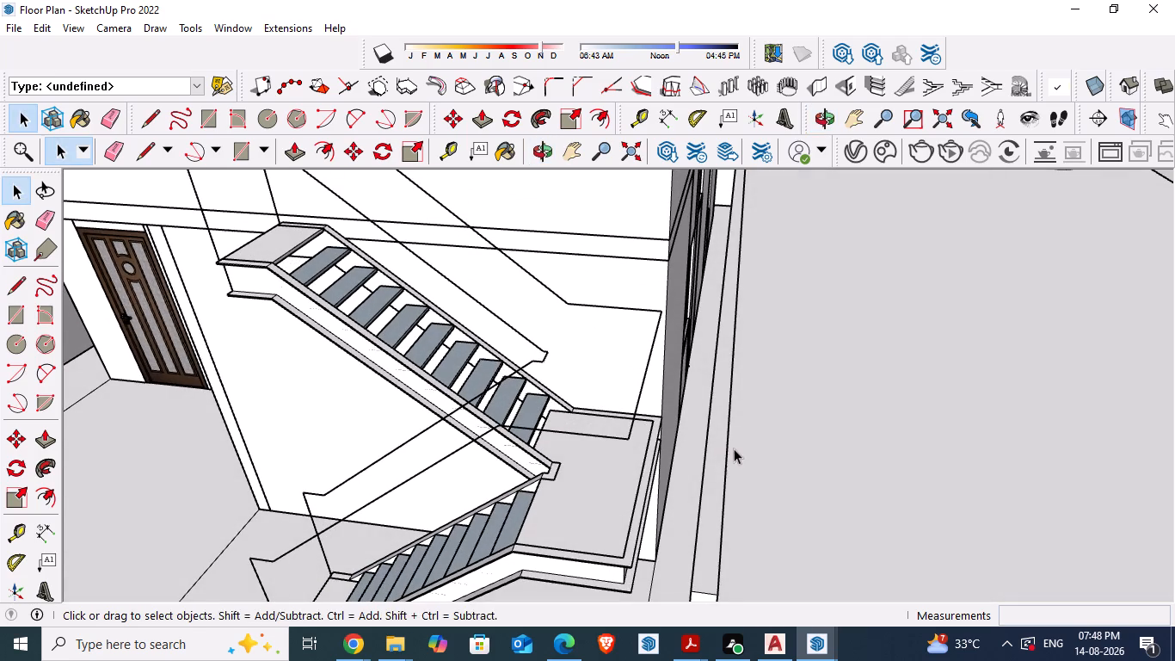
middle_click_drag(603, 541, 585, 500)
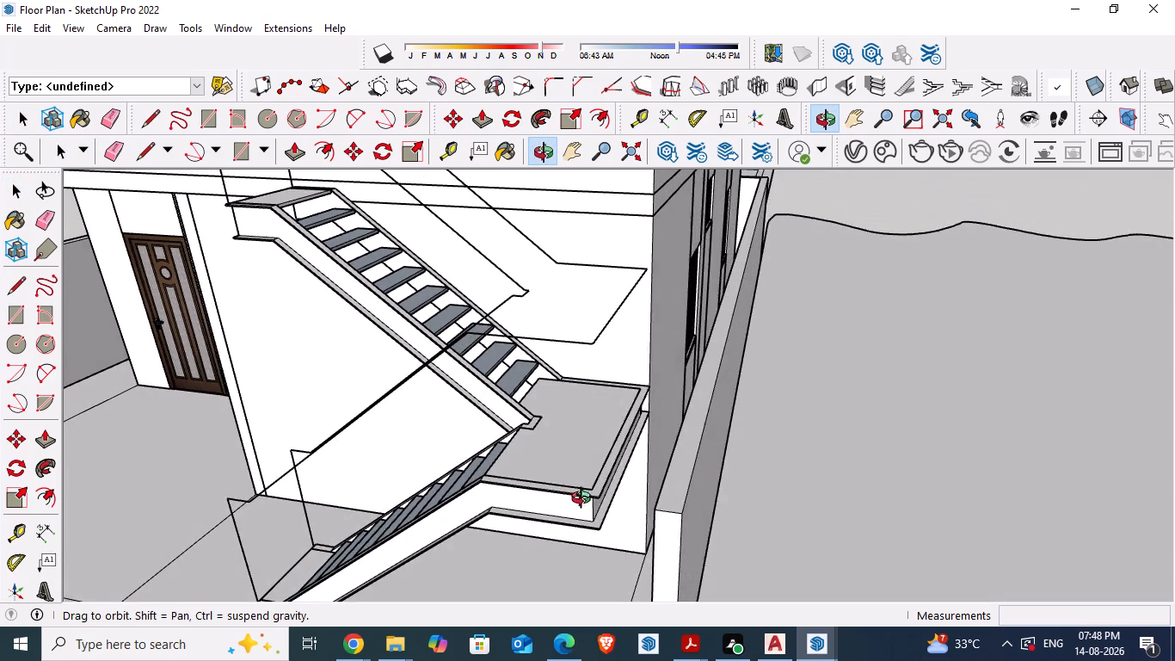
middle_click_drag(585, 500, 601, 491)
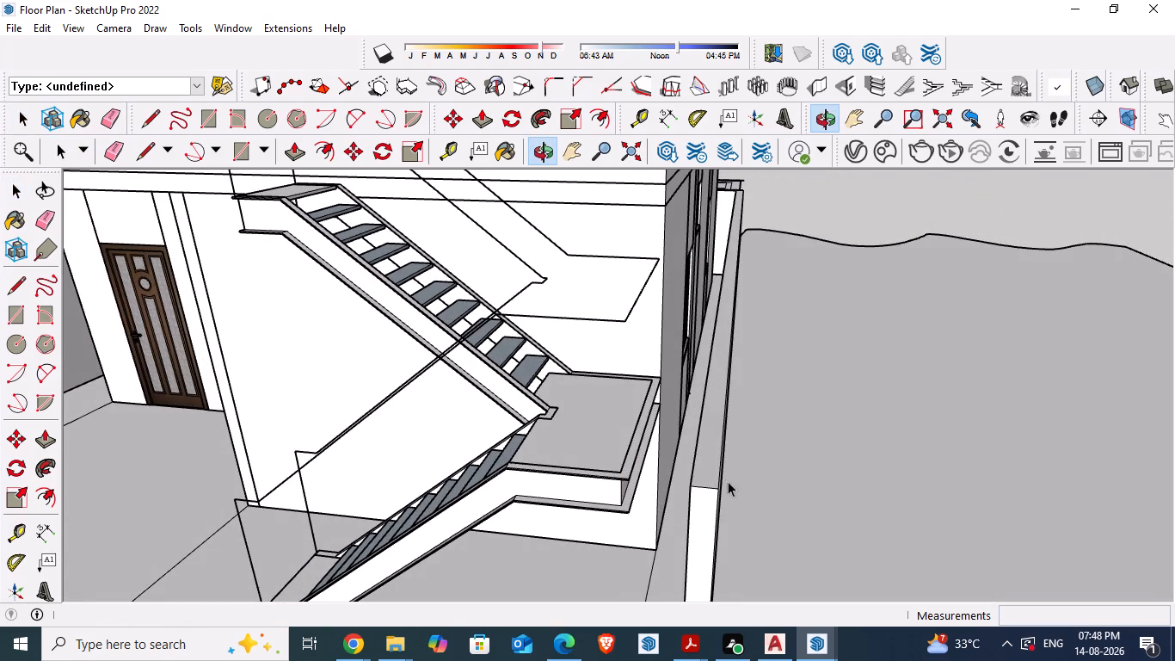
key("l")
left_click(621, 324)
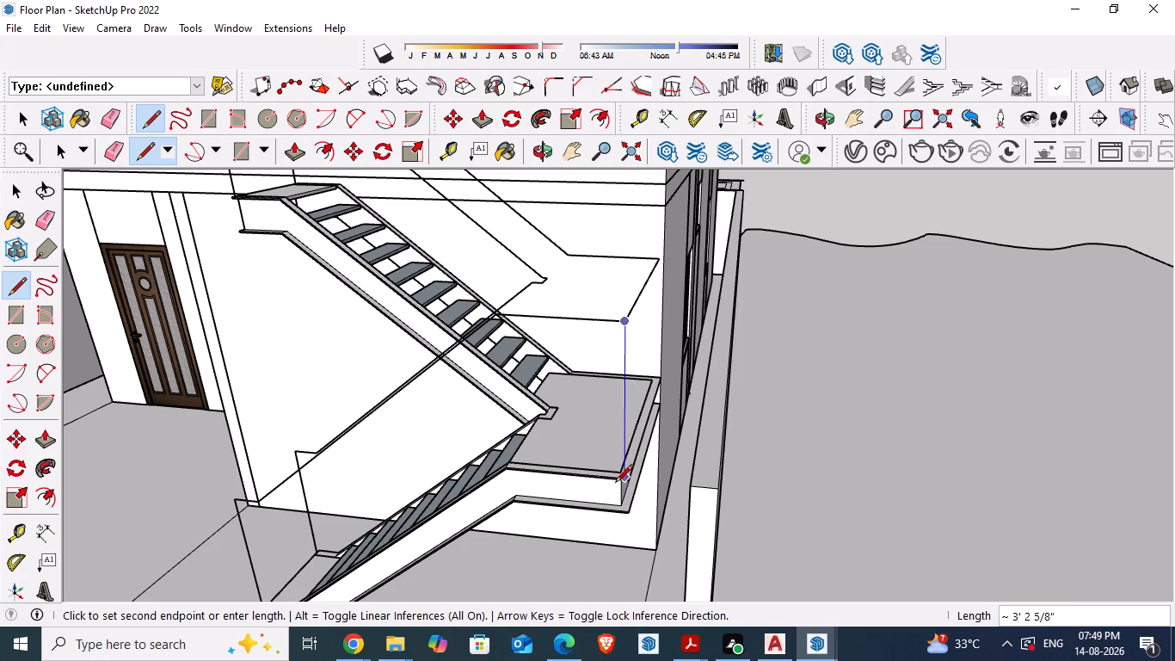
scroll(627, 486, "up", 10)
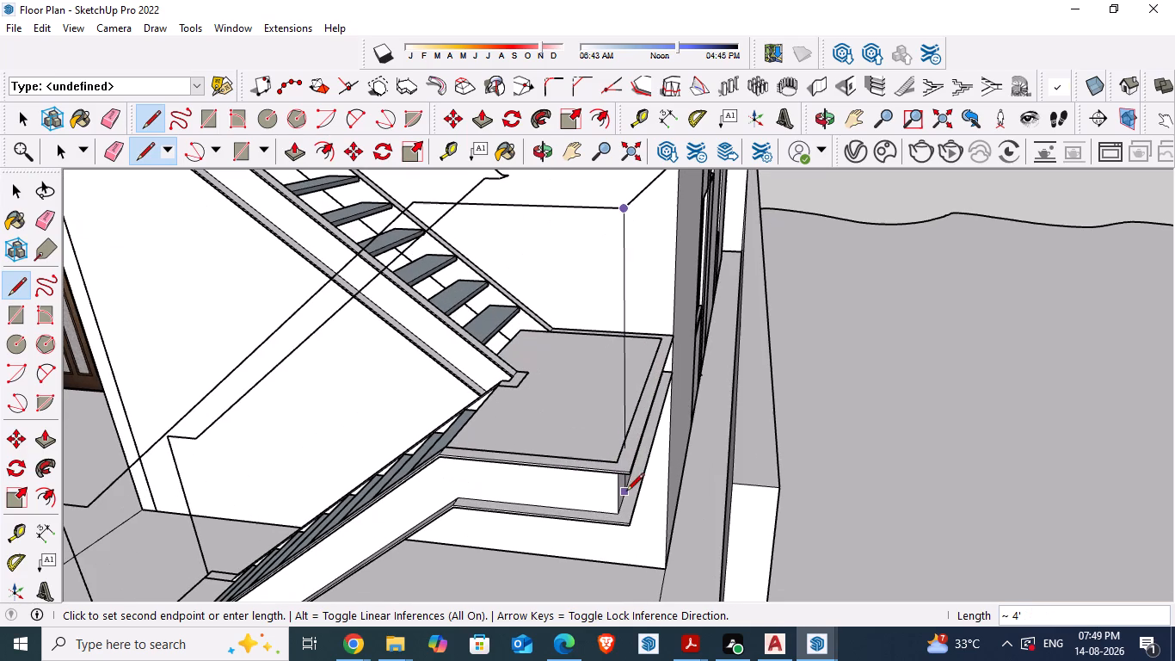
scroll(638, 490, "up", 6)
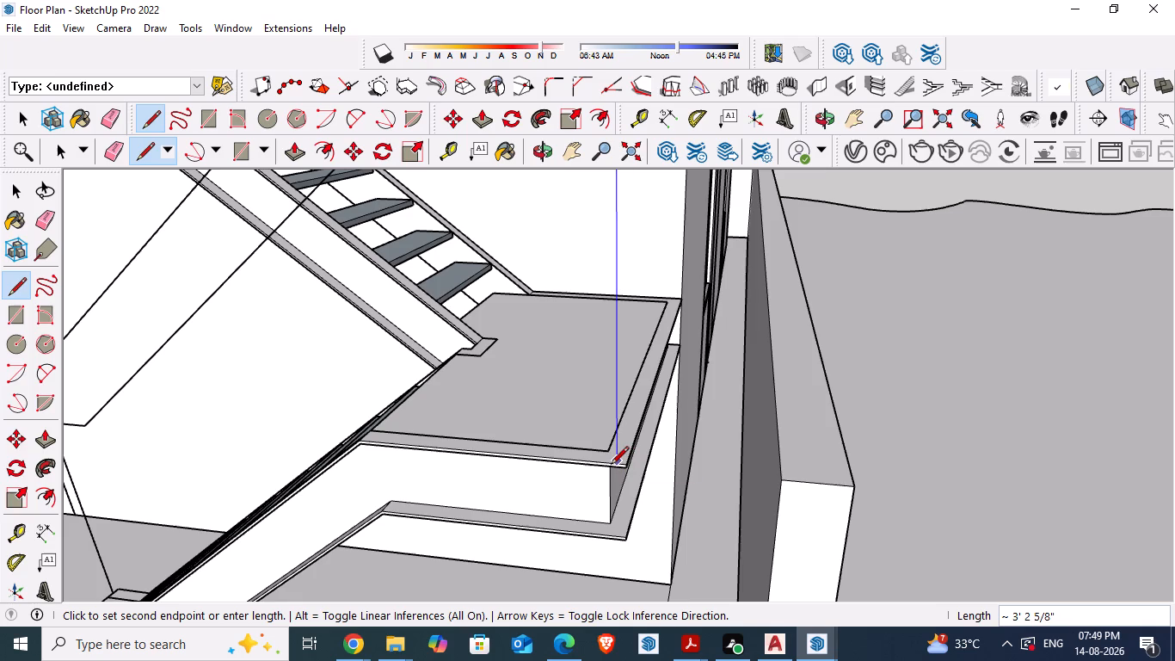
left_click(611, 466)
scroll(648, 510, "down", 2)
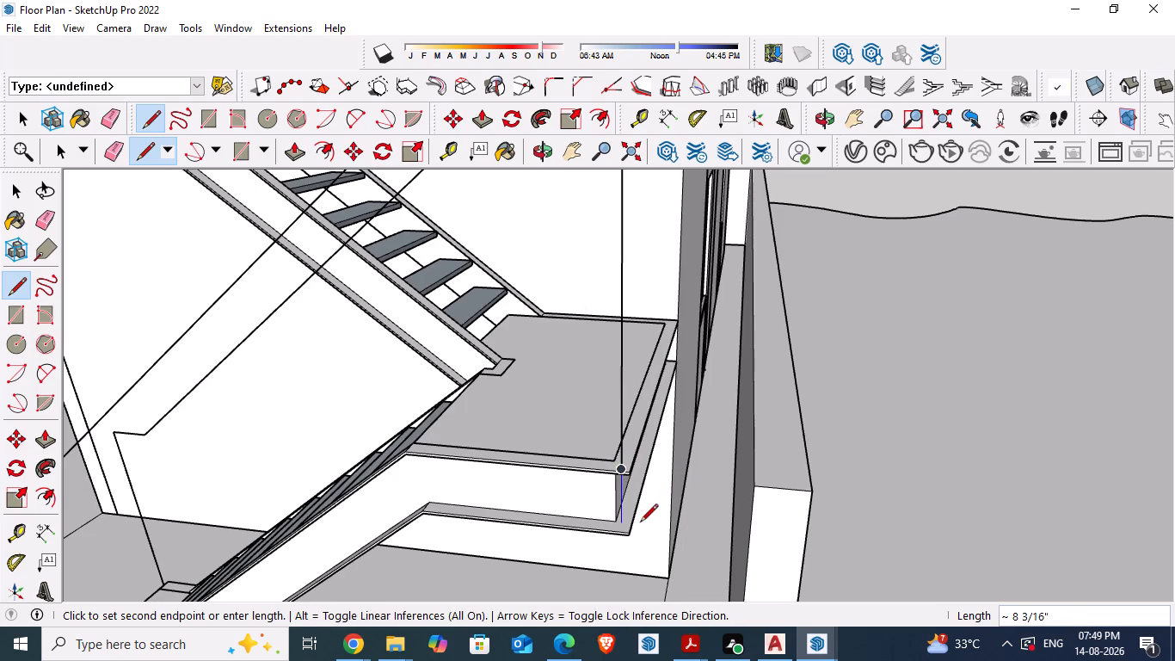
key("space")
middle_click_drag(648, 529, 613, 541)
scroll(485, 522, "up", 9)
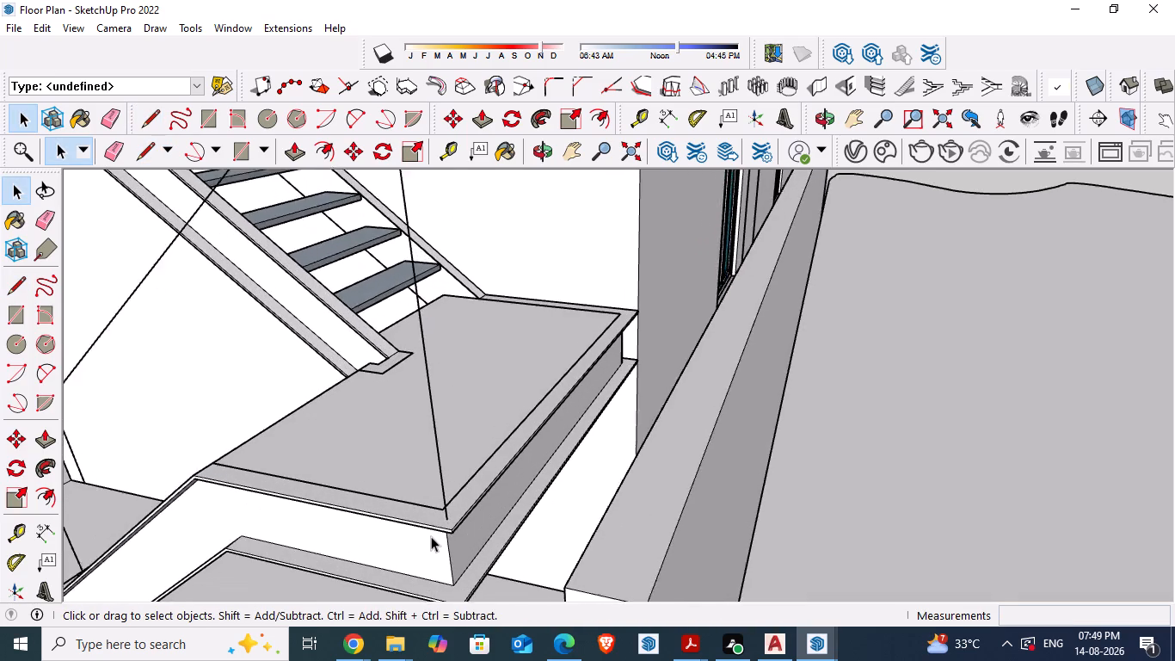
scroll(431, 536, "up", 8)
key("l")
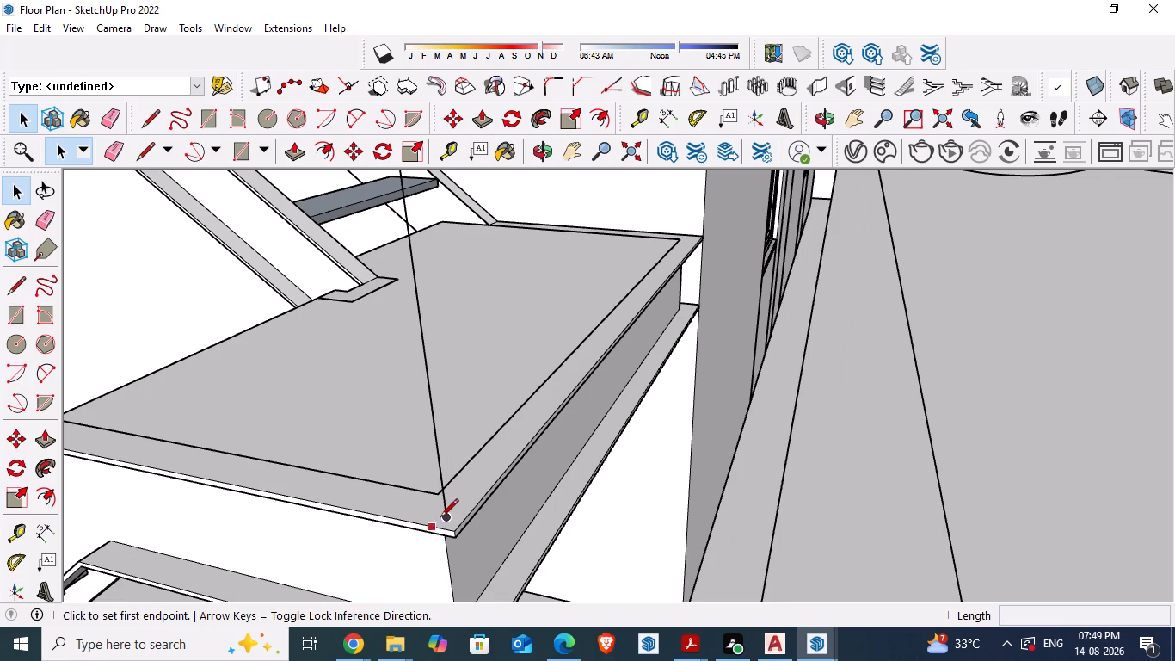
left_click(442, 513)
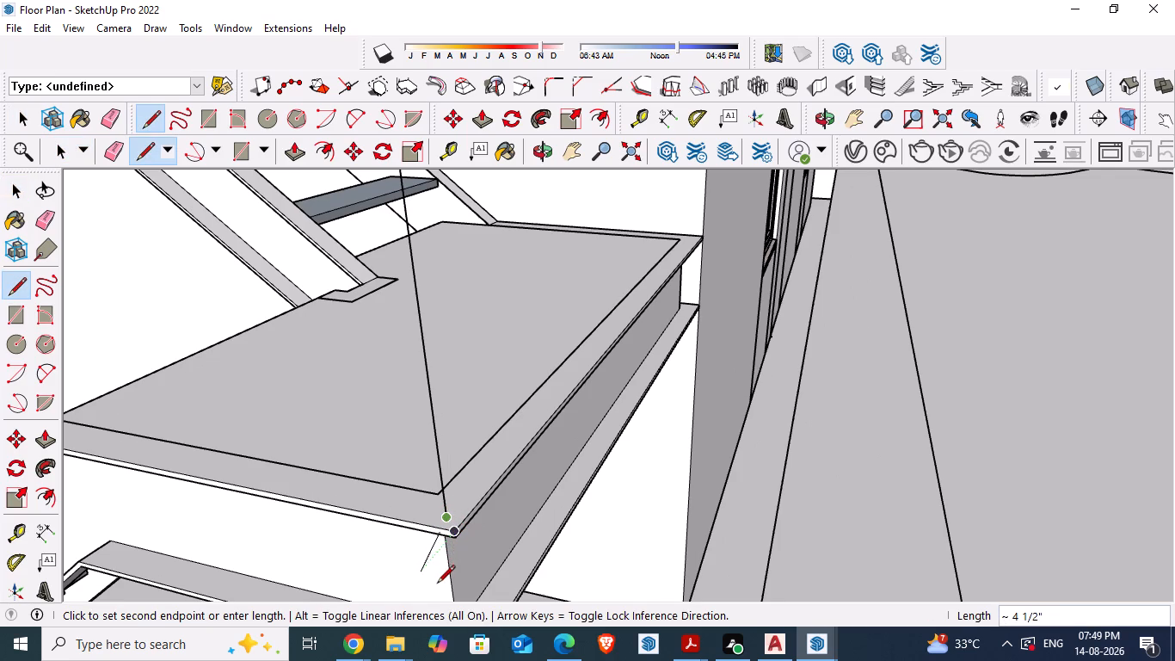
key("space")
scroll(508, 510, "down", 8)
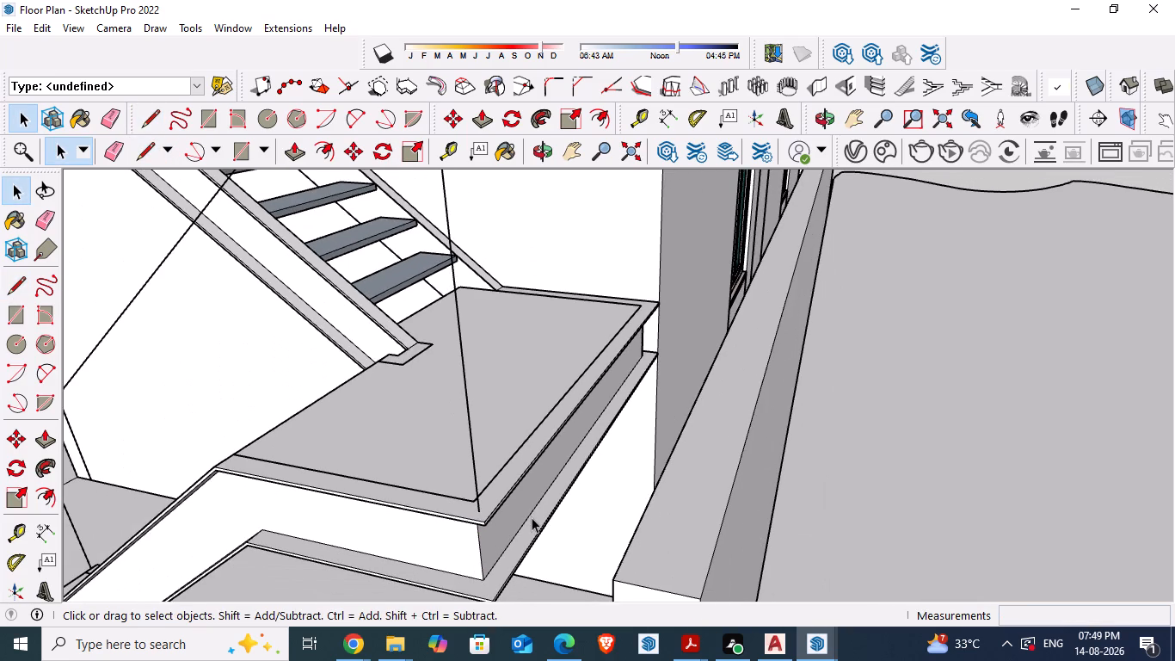
Draw a vertical line about 3' 2 3/8" long from the parapet outline's house-side corner down to the middle landing's rear outer corner.
middle_click_drag(587, 494, 532, 534)
scroll(522, 534, "down", 5)
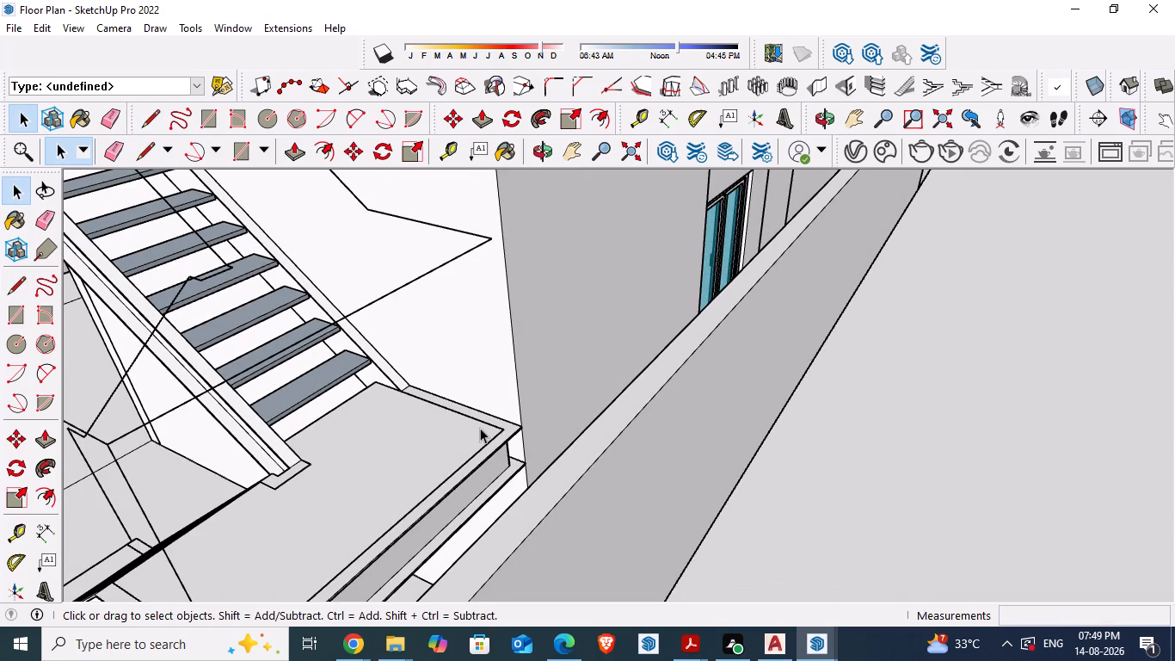
key("l")
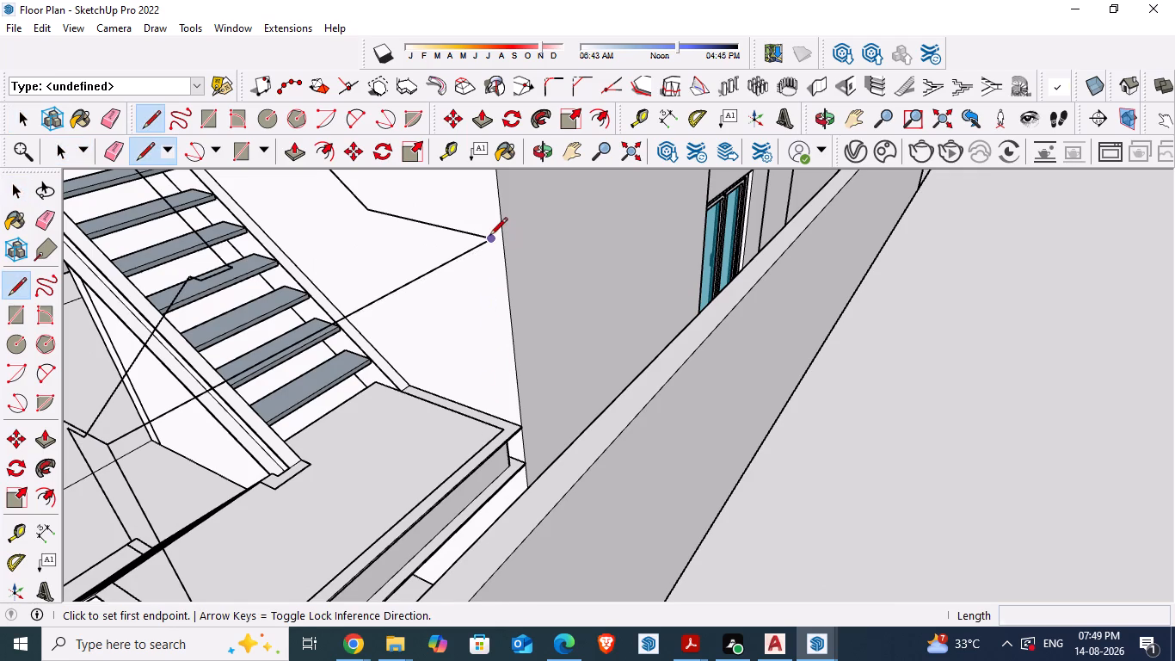
left_click(489, 237)
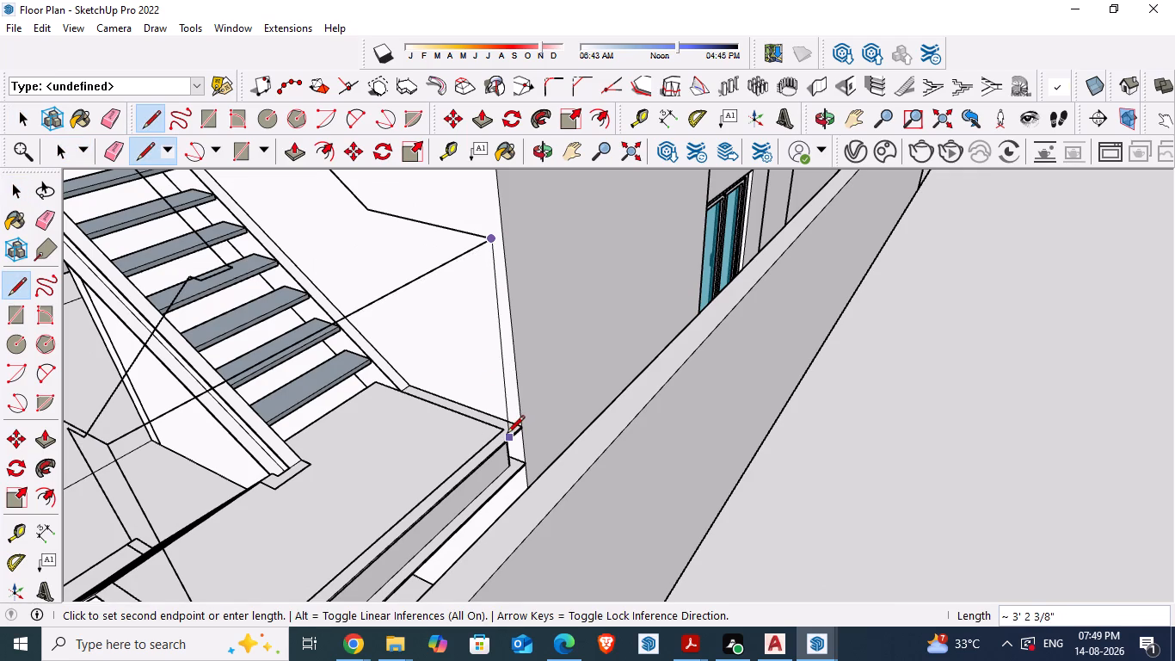
left_click(508, 435)
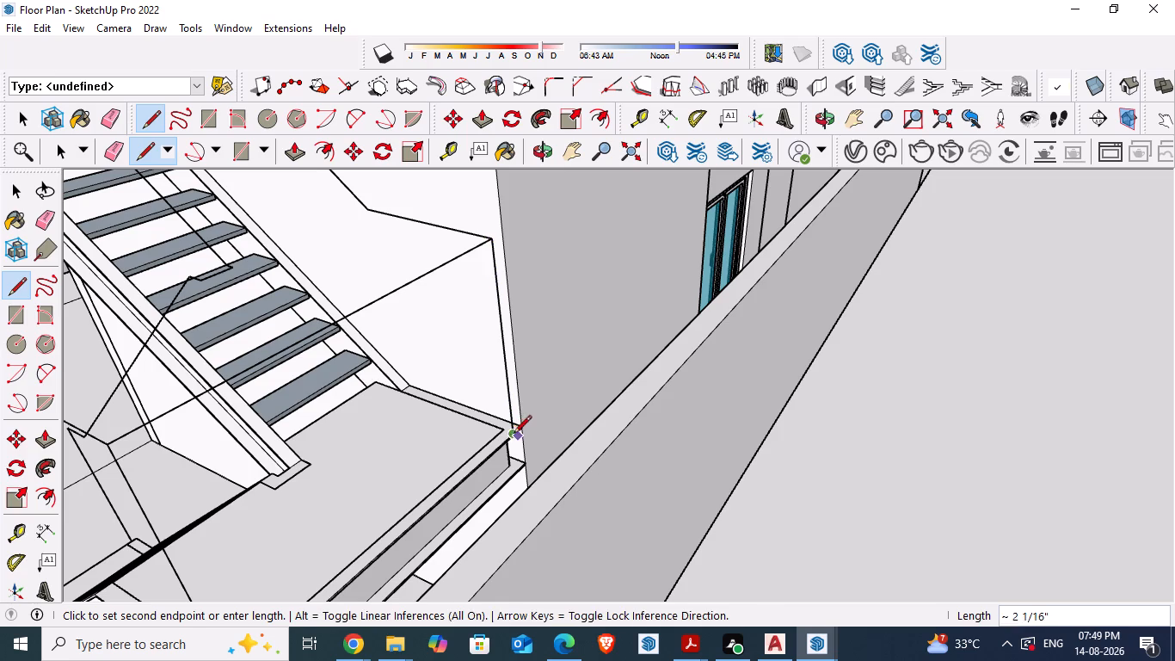
key("space")
Hide the wall component that includes the side boundary wall beside the staircase's middle landing.
scroll(624, 407, "down", 3)
middle_click_drag(426, 467, 596, 436)
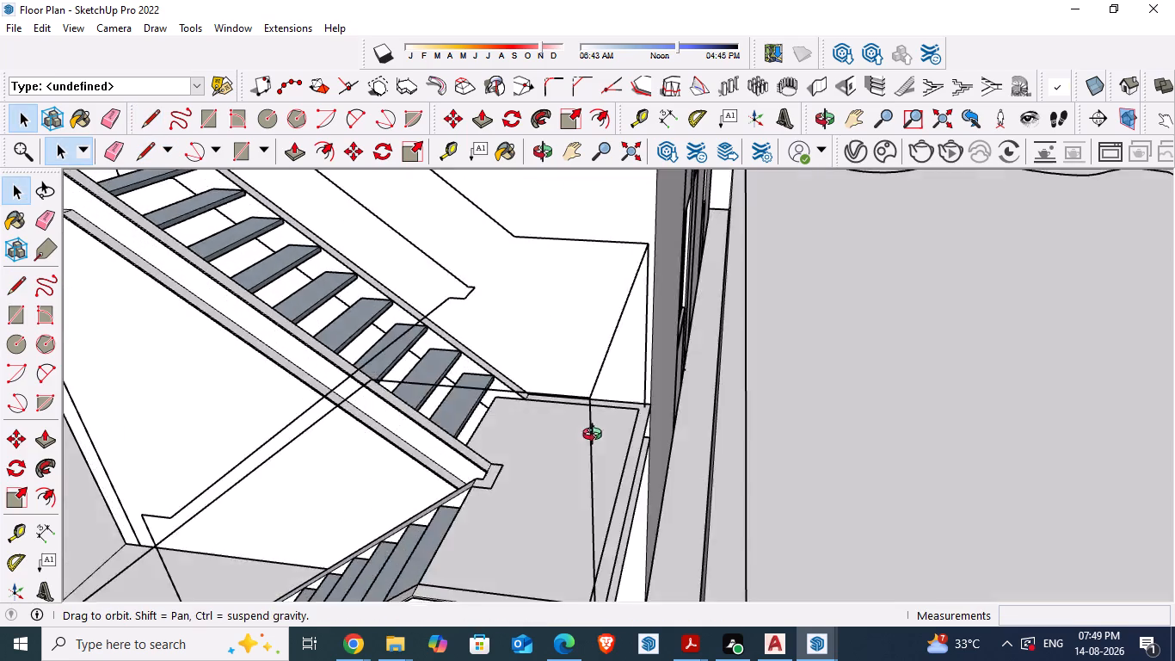
middle_click_drag(596, 436, 624, 425)
middle_click_drag(725, 439, 685, 431)
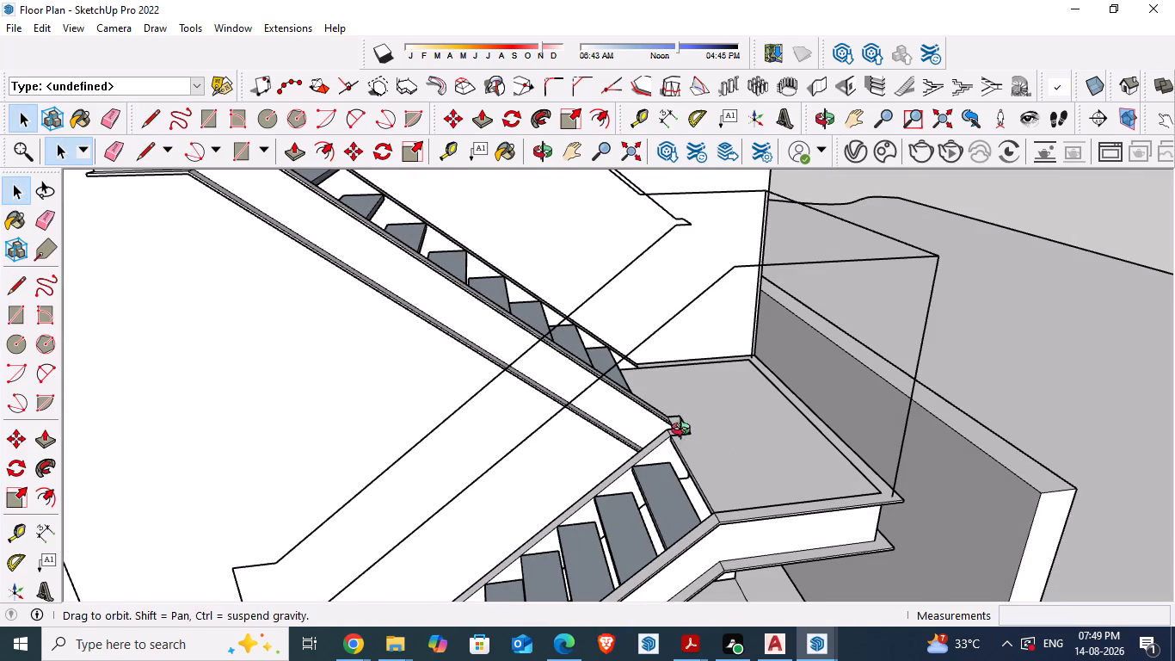
middle_click_drag(685, 431, 542, 423)
middle_click_drag(568, 458, 530, 471)
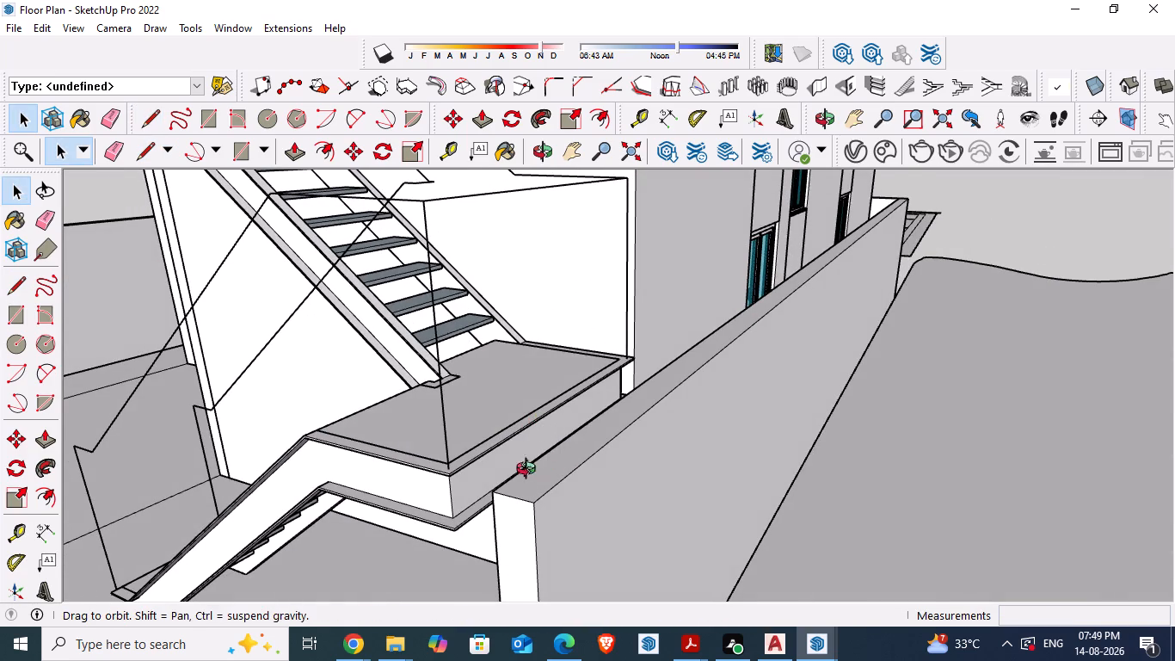
middle_click_drag(530, 471, 513, 473)
key("space")
left_click(612, 491)
right_click(612, 491)
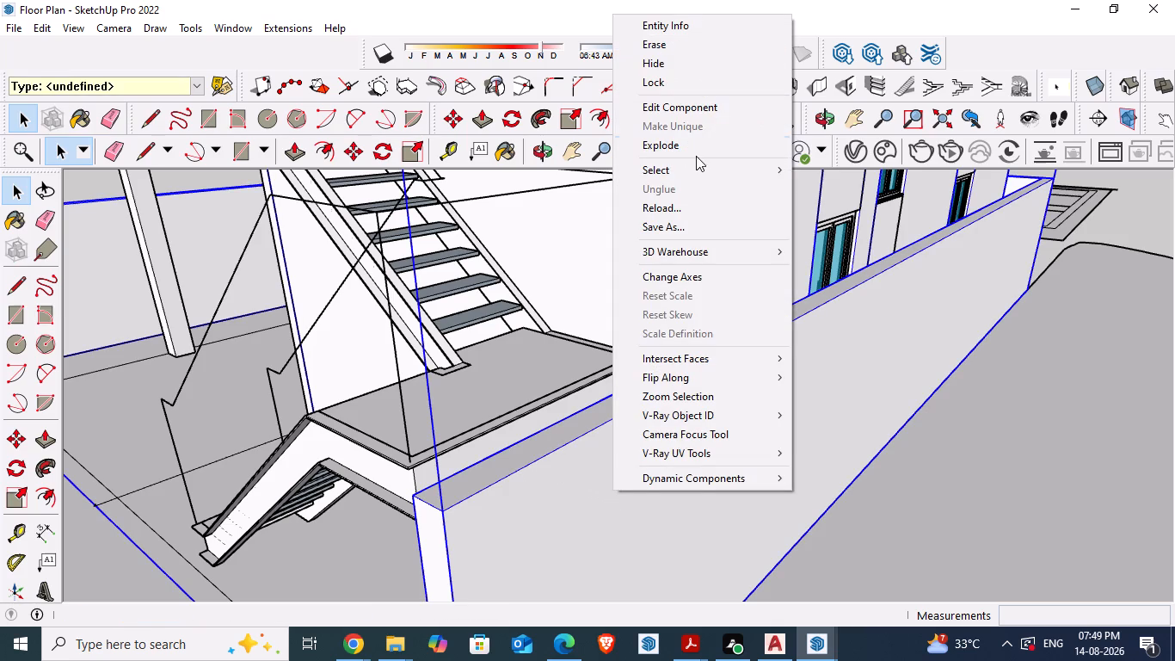
left_click(666, 63)
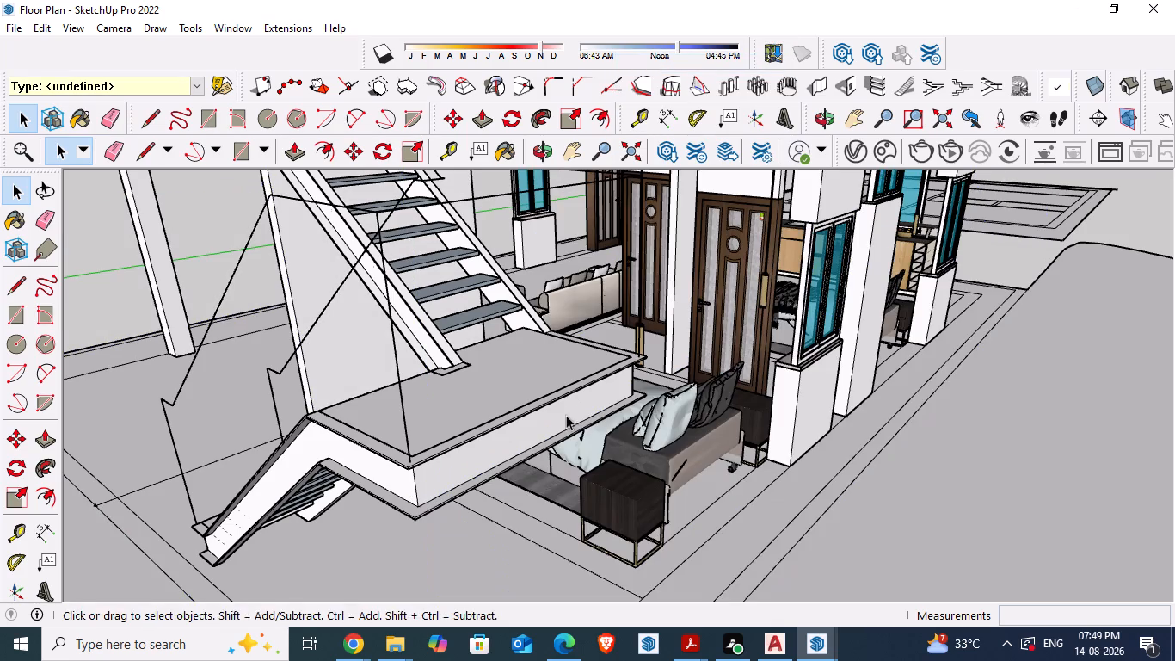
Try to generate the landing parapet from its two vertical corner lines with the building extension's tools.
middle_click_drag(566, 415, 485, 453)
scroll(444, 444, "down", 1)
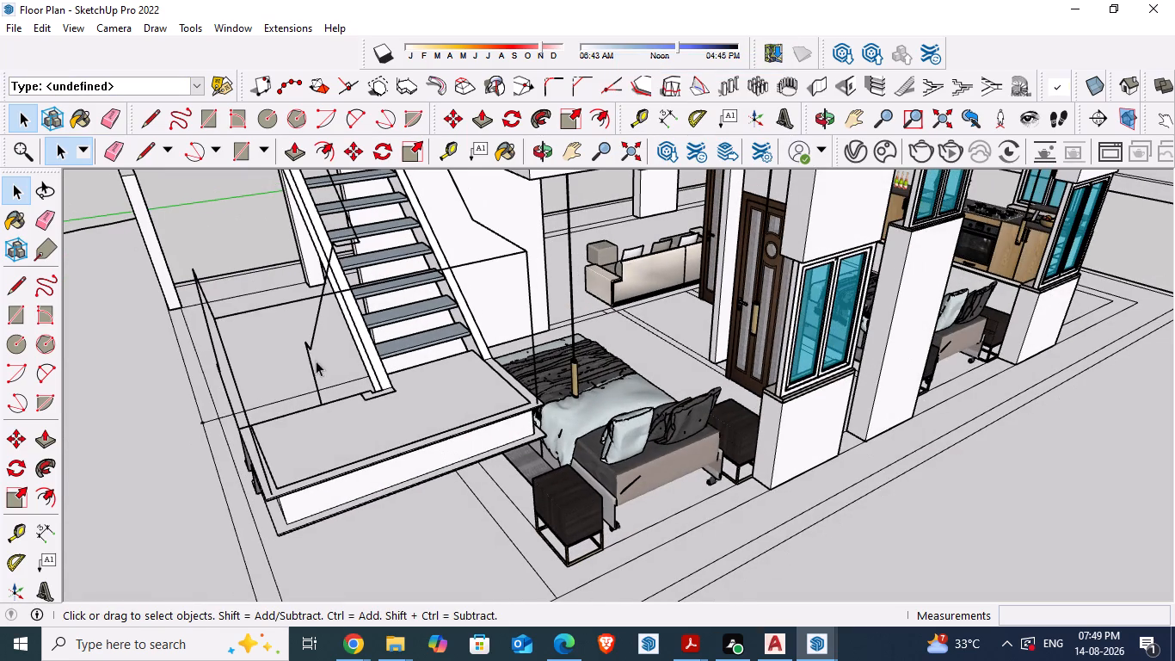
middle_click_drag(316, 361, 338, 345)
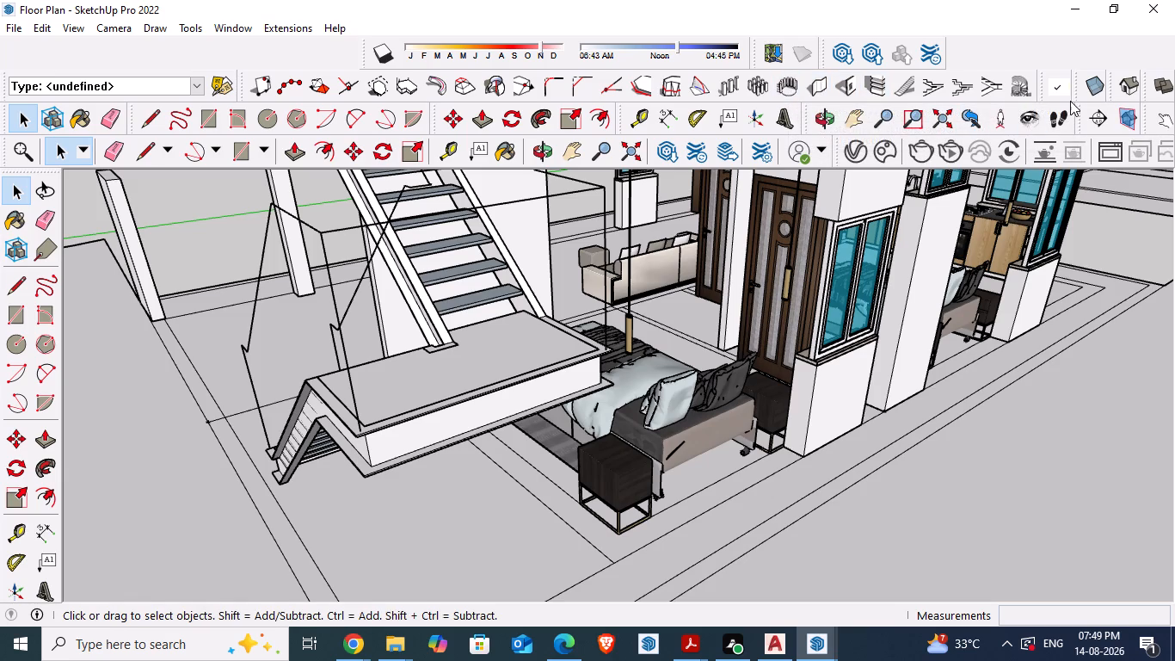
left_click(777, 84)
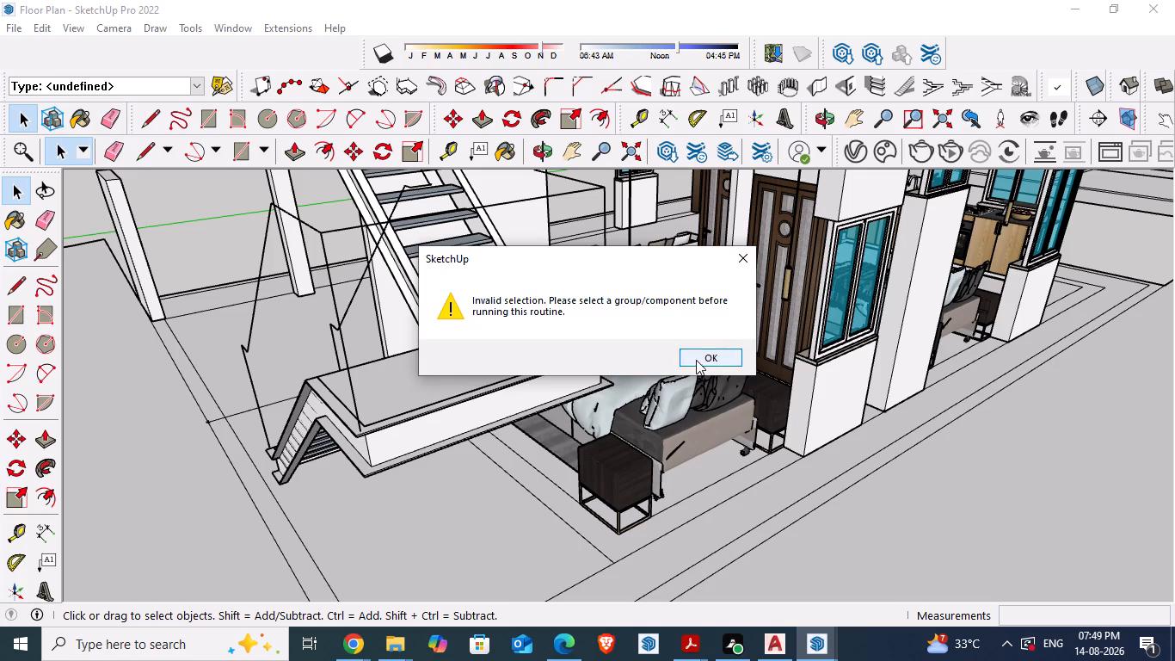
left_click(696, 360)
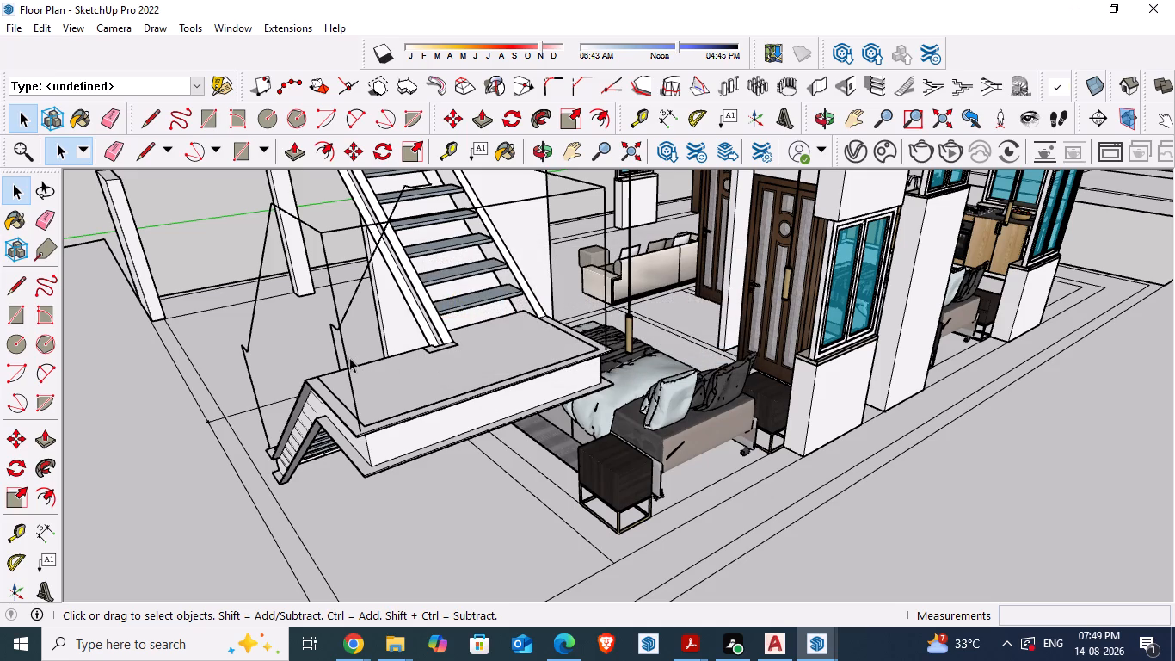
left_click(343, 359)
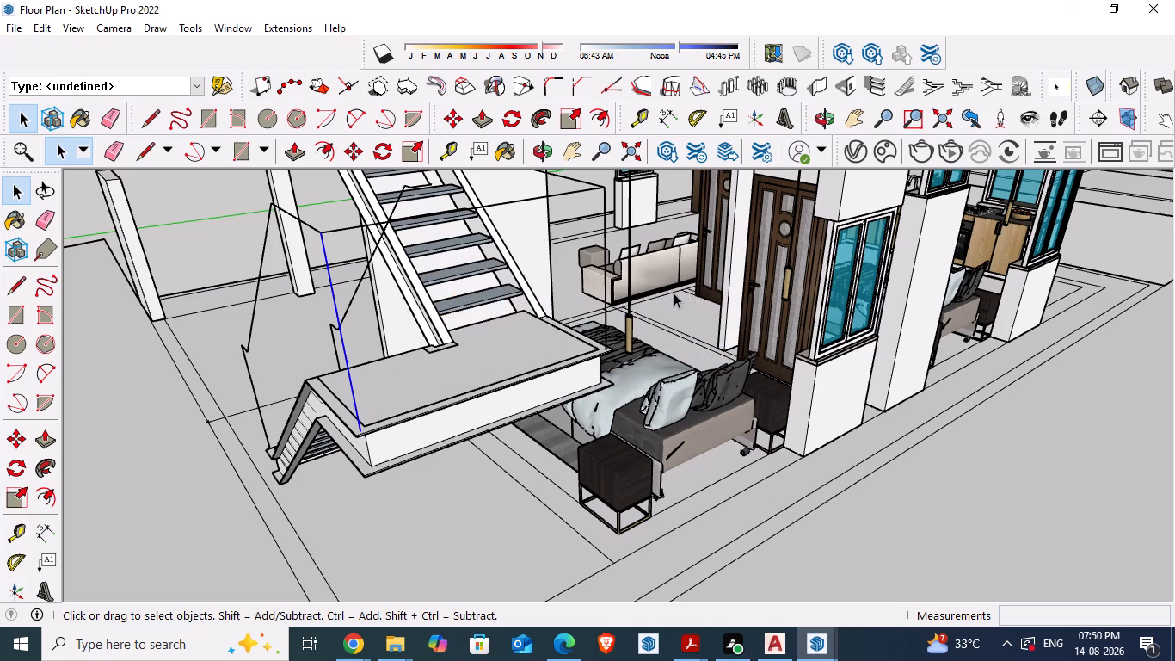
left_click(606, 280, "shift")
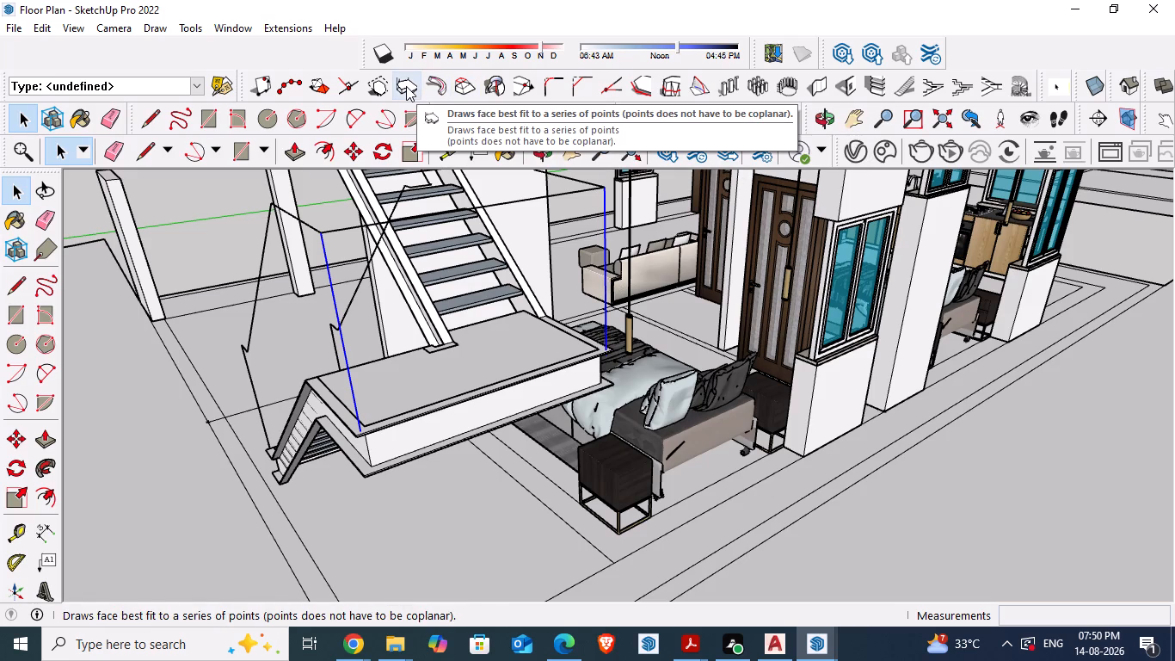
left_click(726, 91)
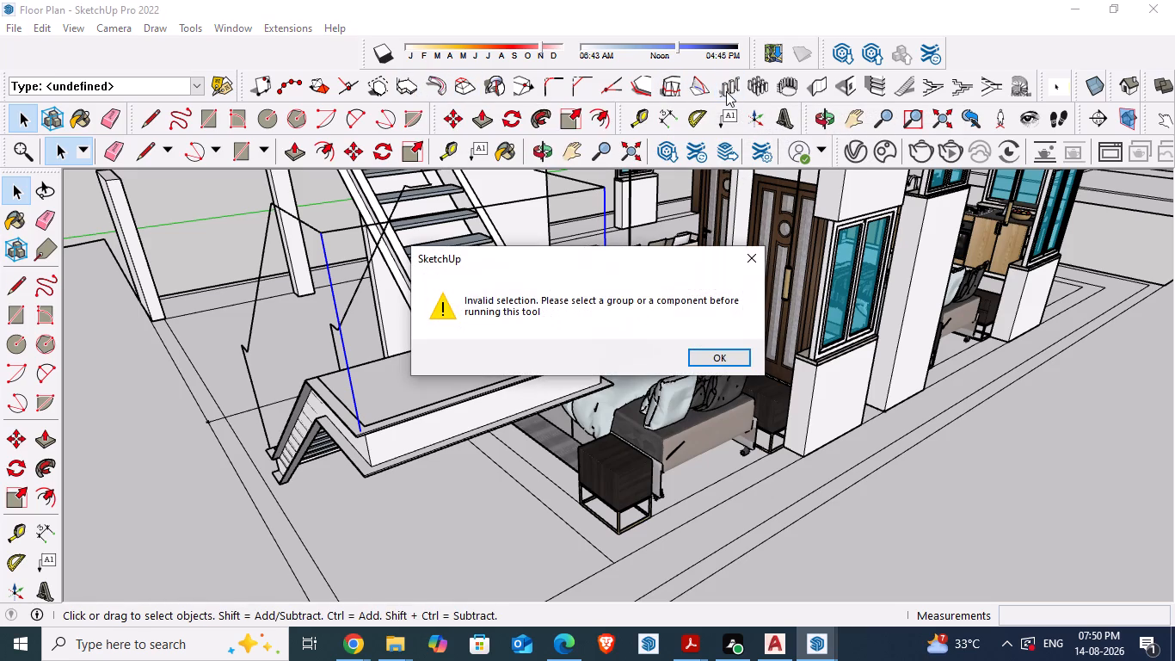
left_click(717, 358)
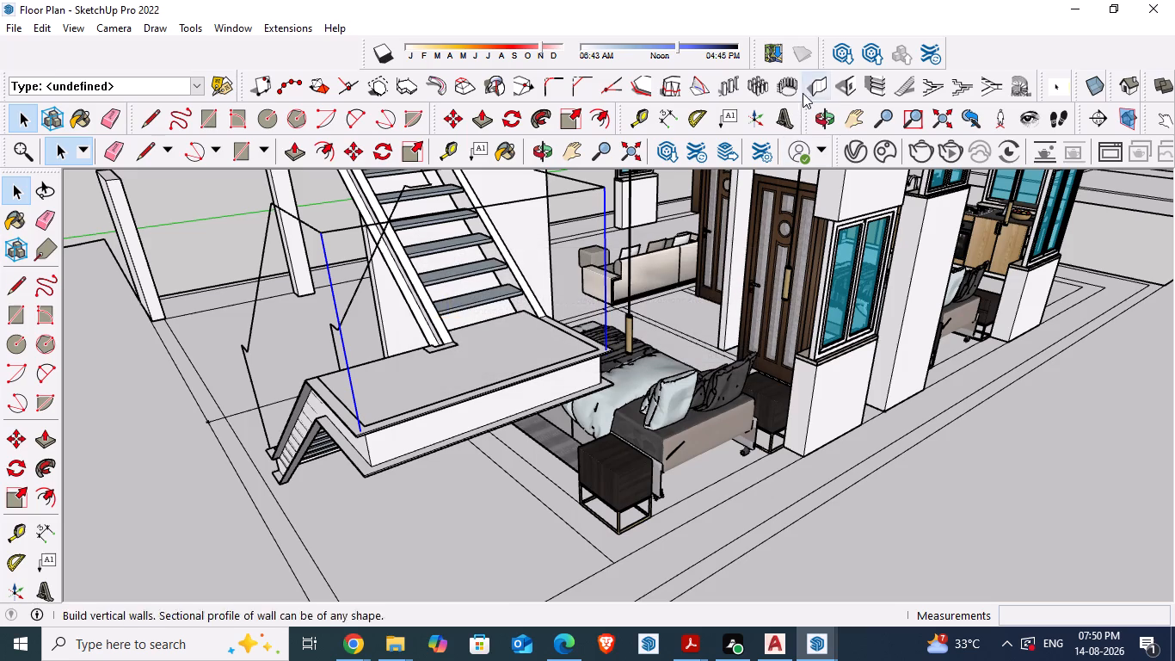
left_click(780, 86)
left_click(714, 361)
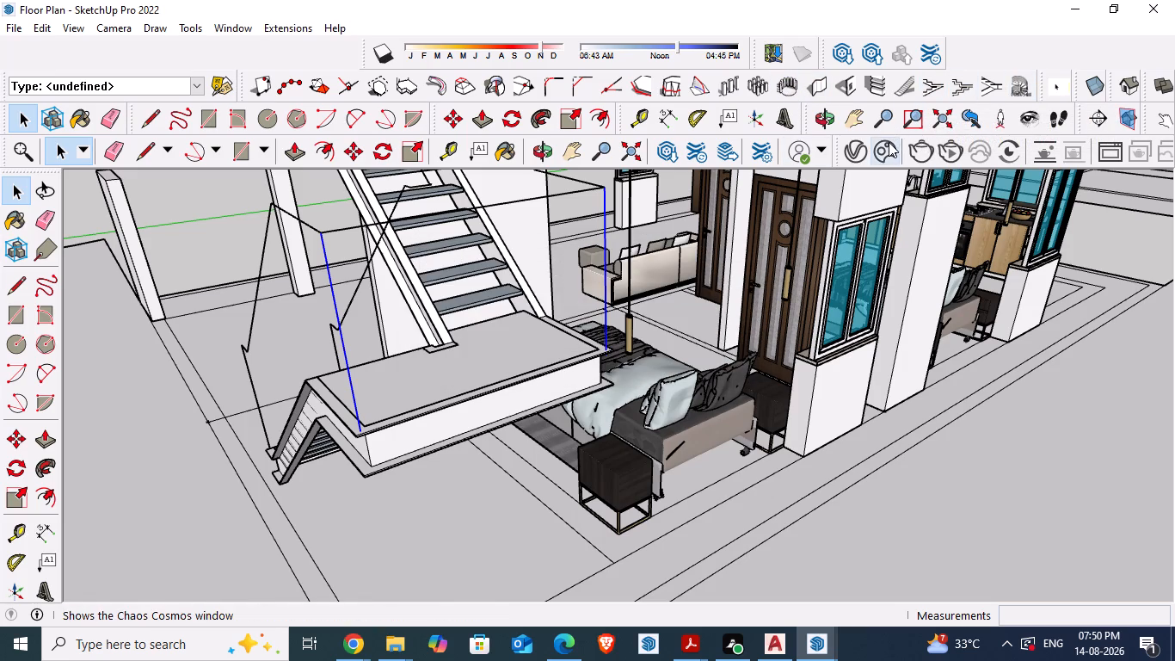
Draw a vertical rectangle about 4' 9 7/8" by 3' 2 1/4" between the two corner lines along the middle landing's outer edge.
middle_click_drag(411, 539, 500, 550)
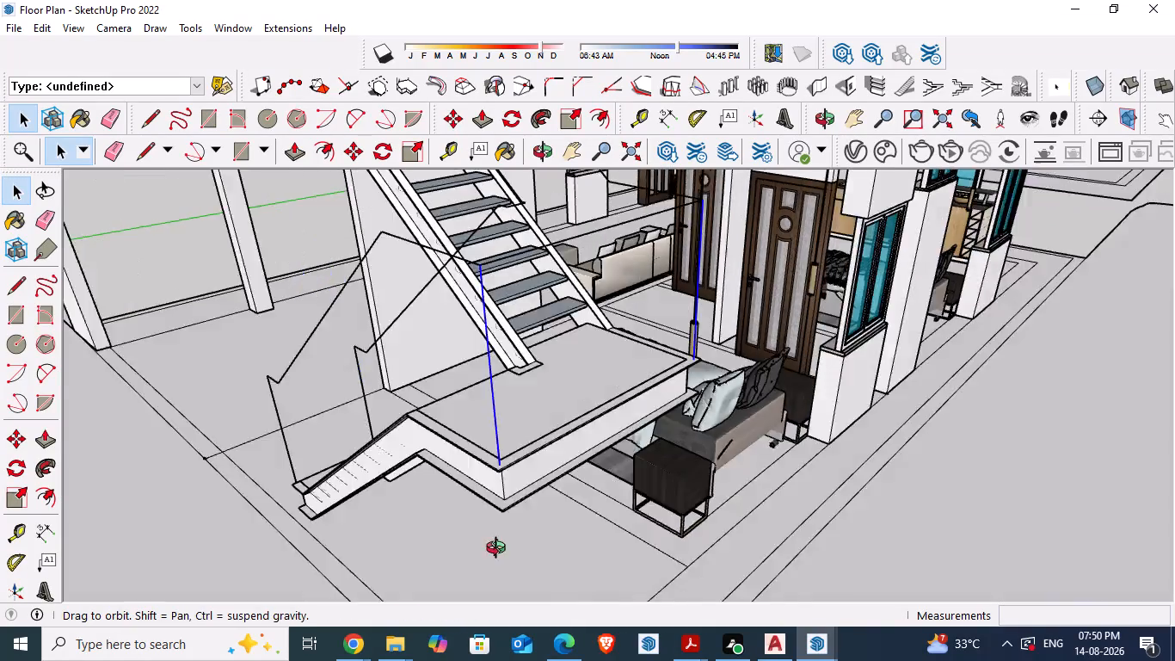
middle_click_drag(500, 550, 444, 547)
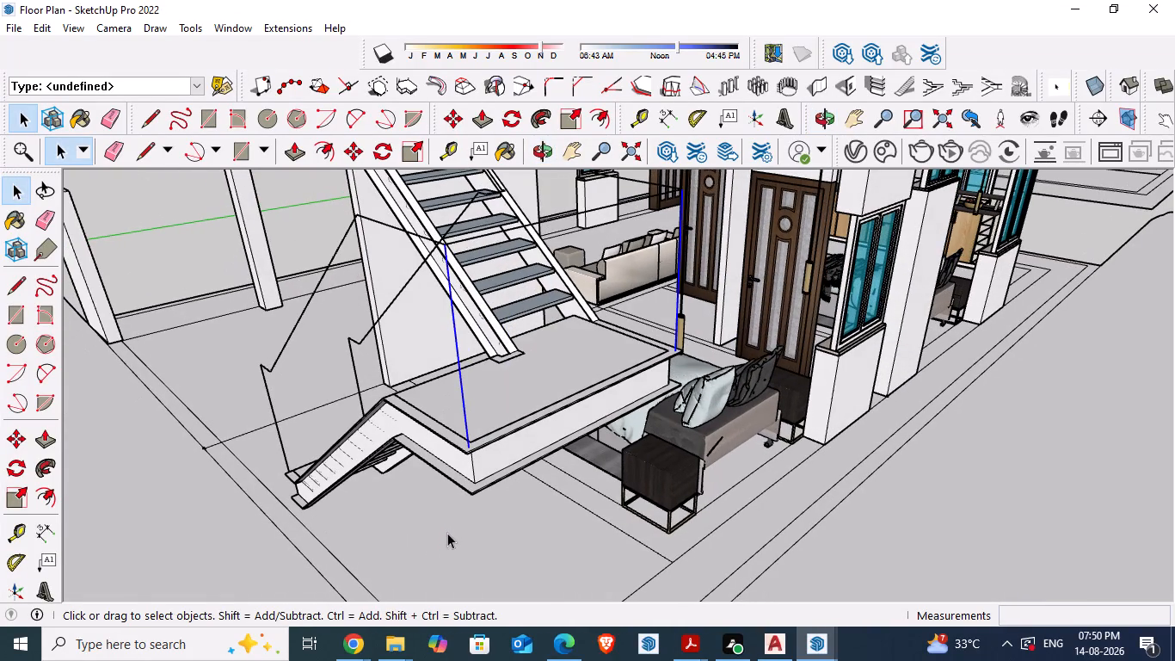
key("r")
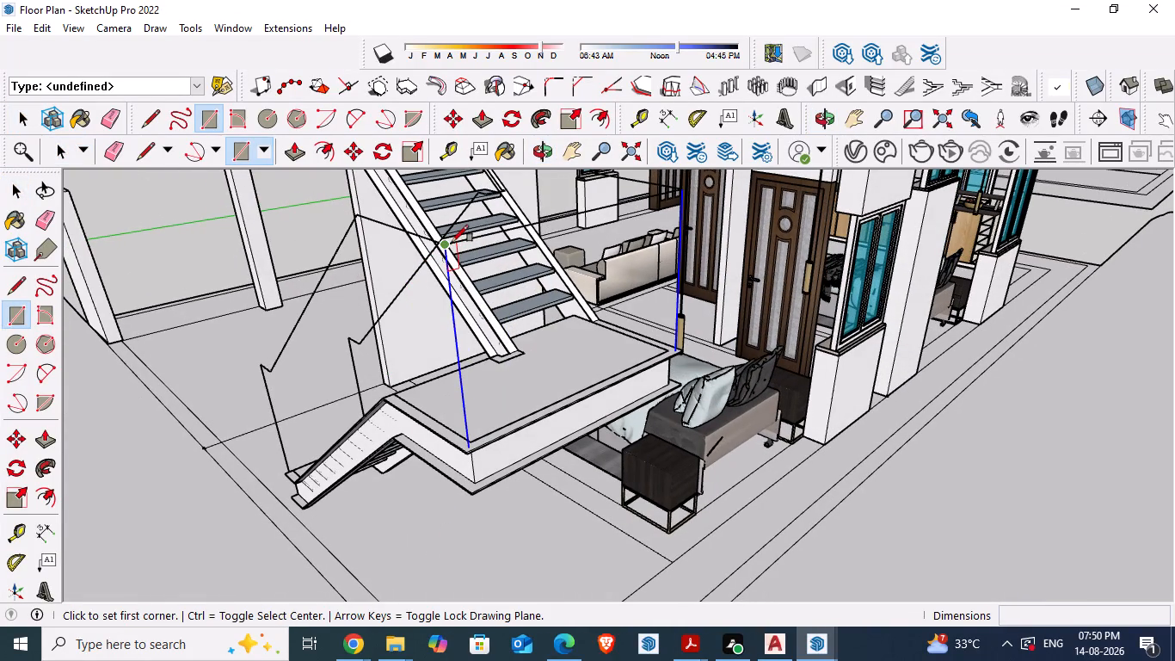
left_click(446, 242)
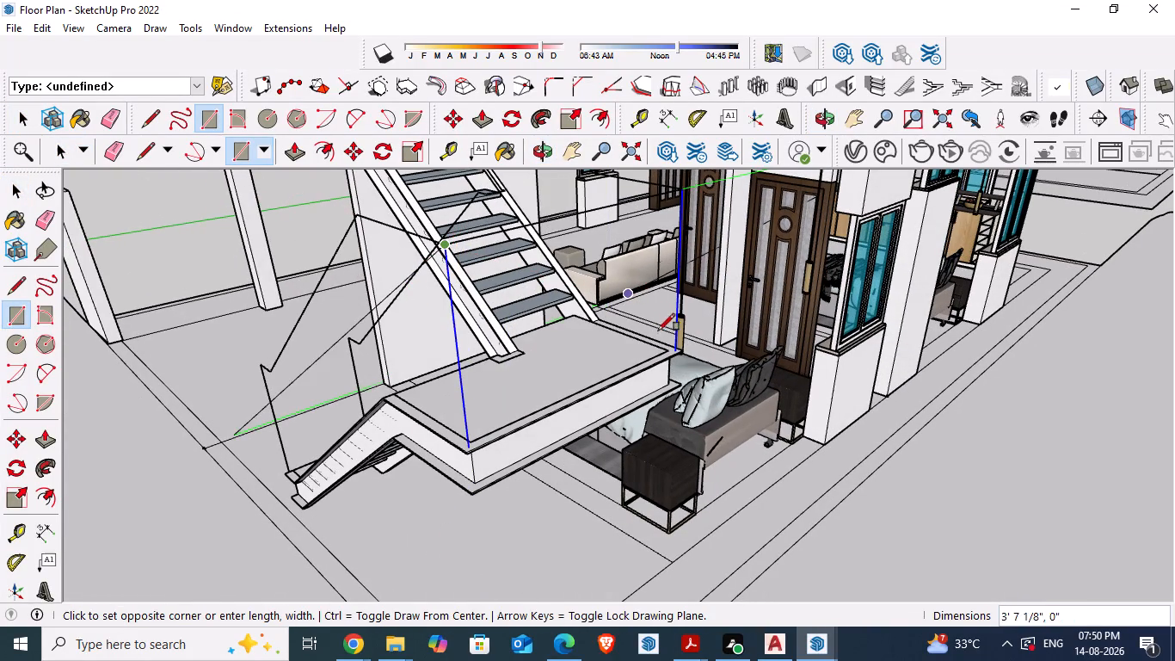
left_click(676, 354)
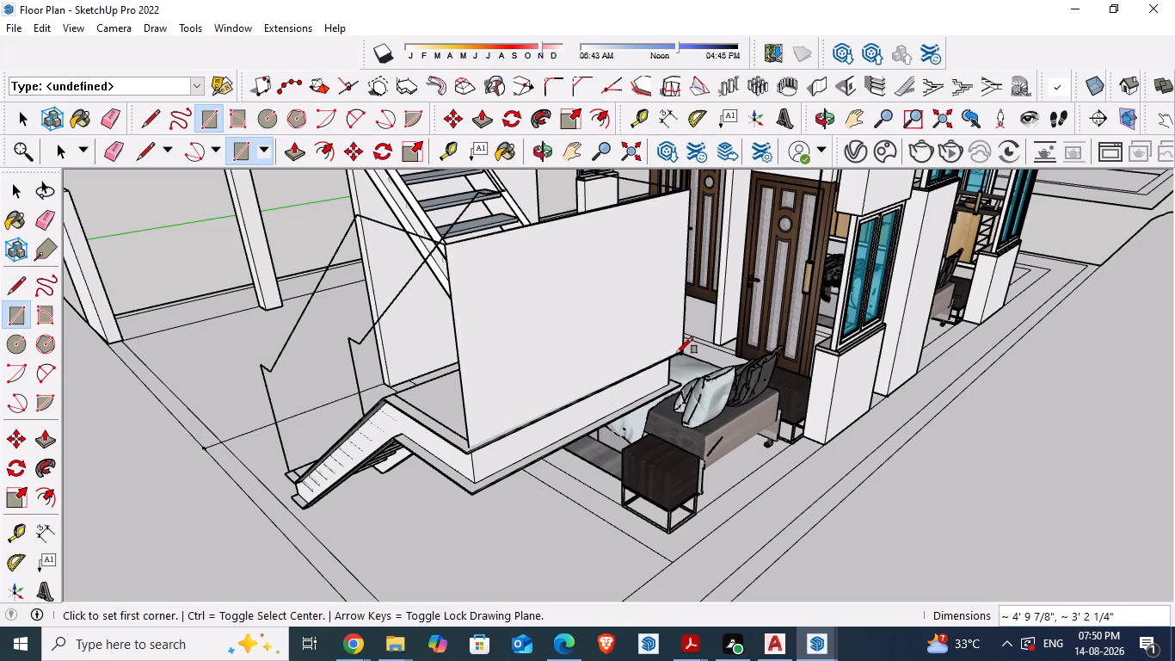
Draw a short line from the stair parapet outline's upper end corner across the roof parapet's top to its inner edge.
middle_click_drag(341, 517, 534, 506)
scroll(534, 506, "down", 2)
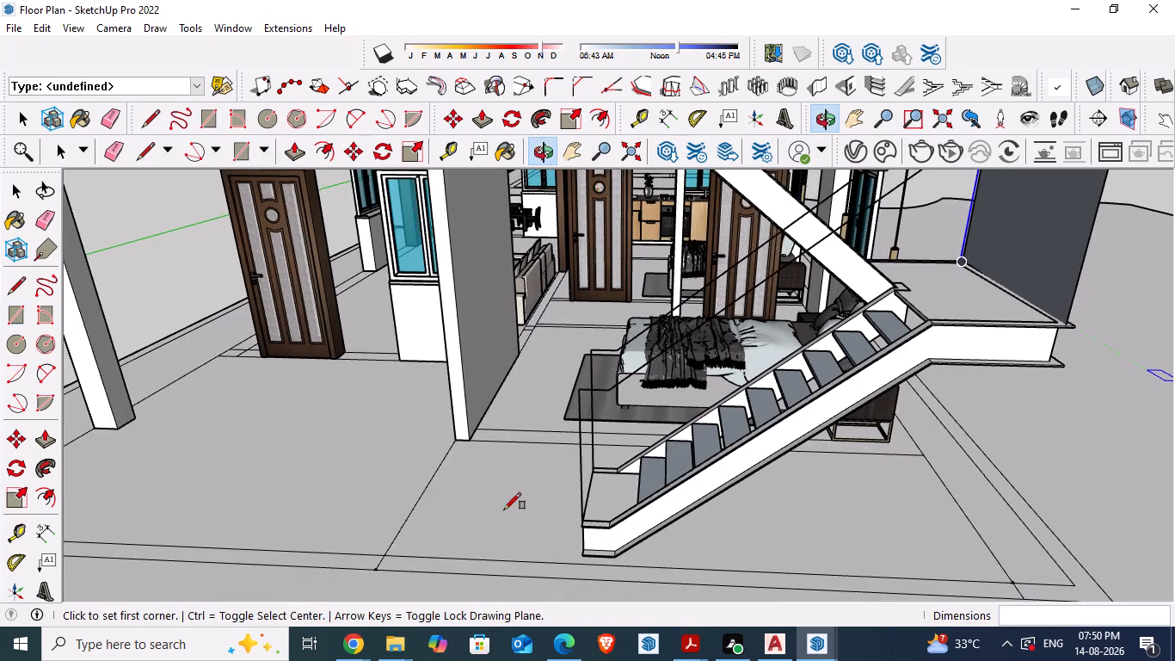
scroll(504, 510, "down", 4)
middle_click_drag(775, 442, 771, 464)
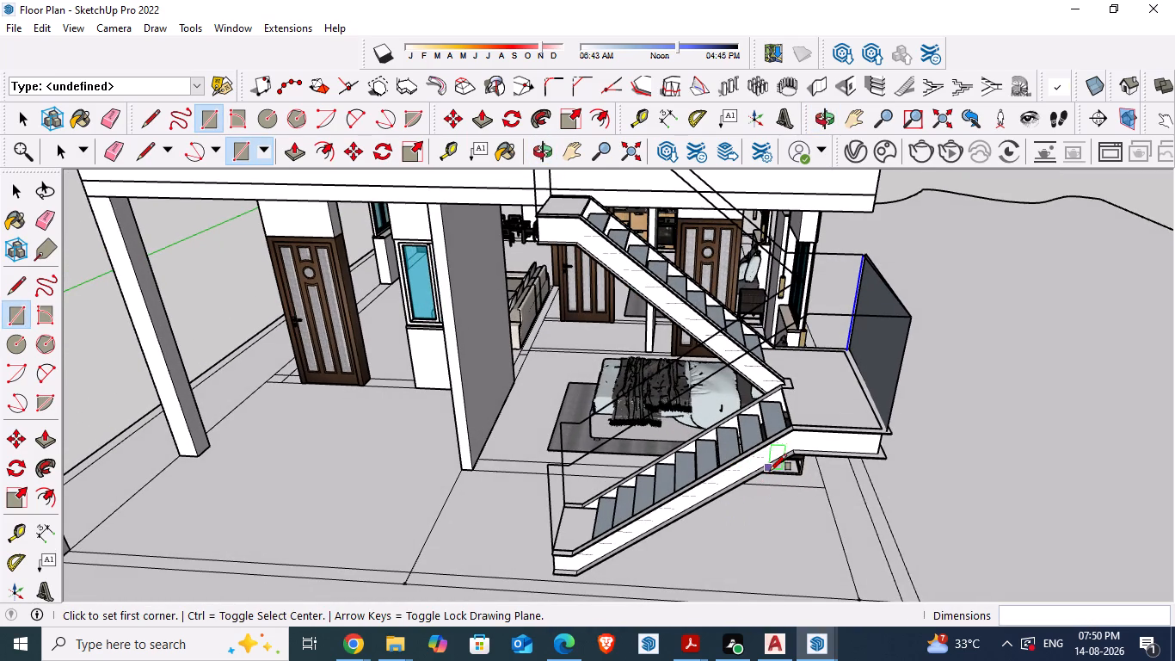
middle_click_drag(774, 463, 791, 473)
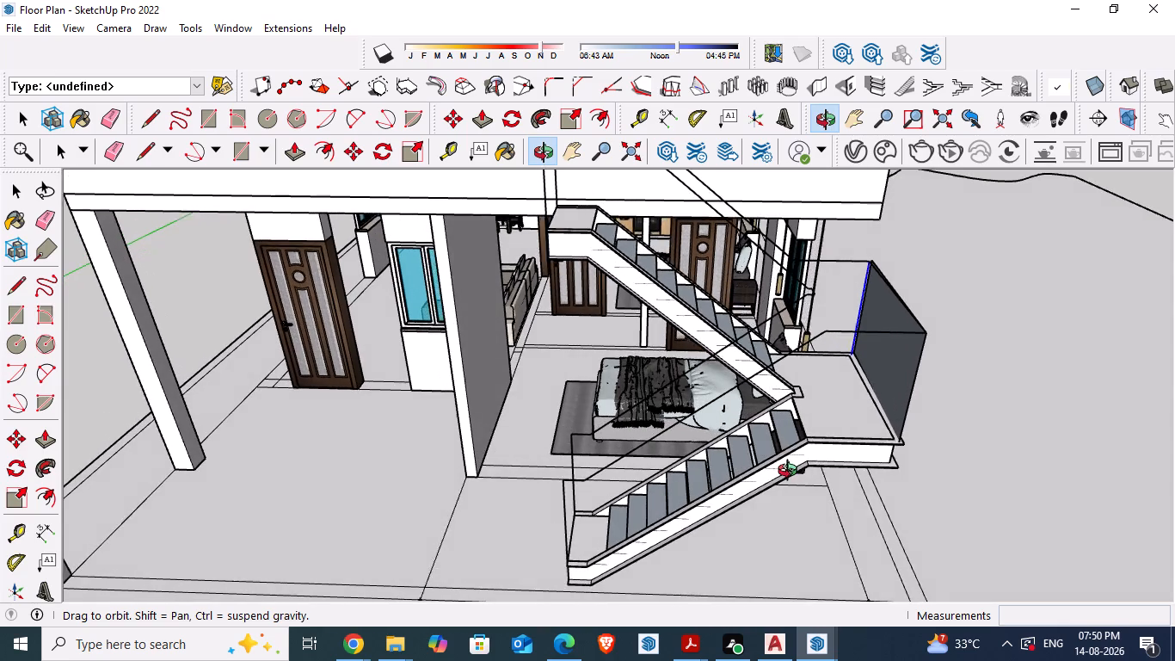
middle_click_drag(791, 473, 758, 485)
scroll(756, 494, "down", 6)
middle_click_drag(555, 240, 575, 255)
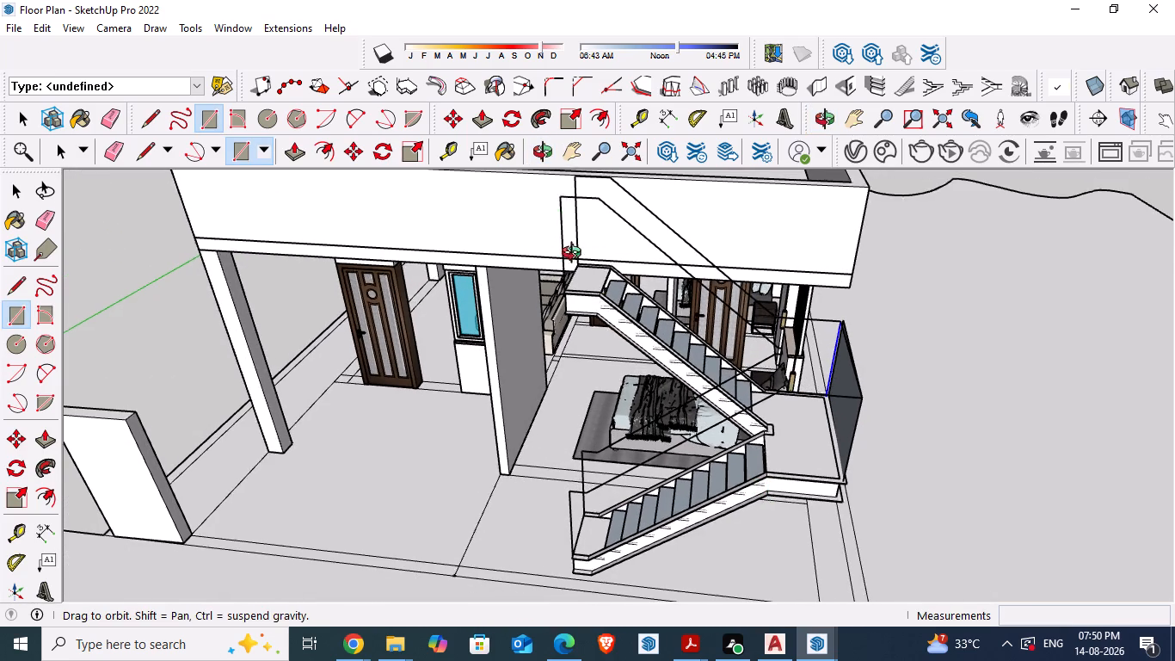
middle_click_drag(575, 255, 591, 338)
scroll(618, 360, "up", 4)
middle_click_drag(618, 361, 618, 365)
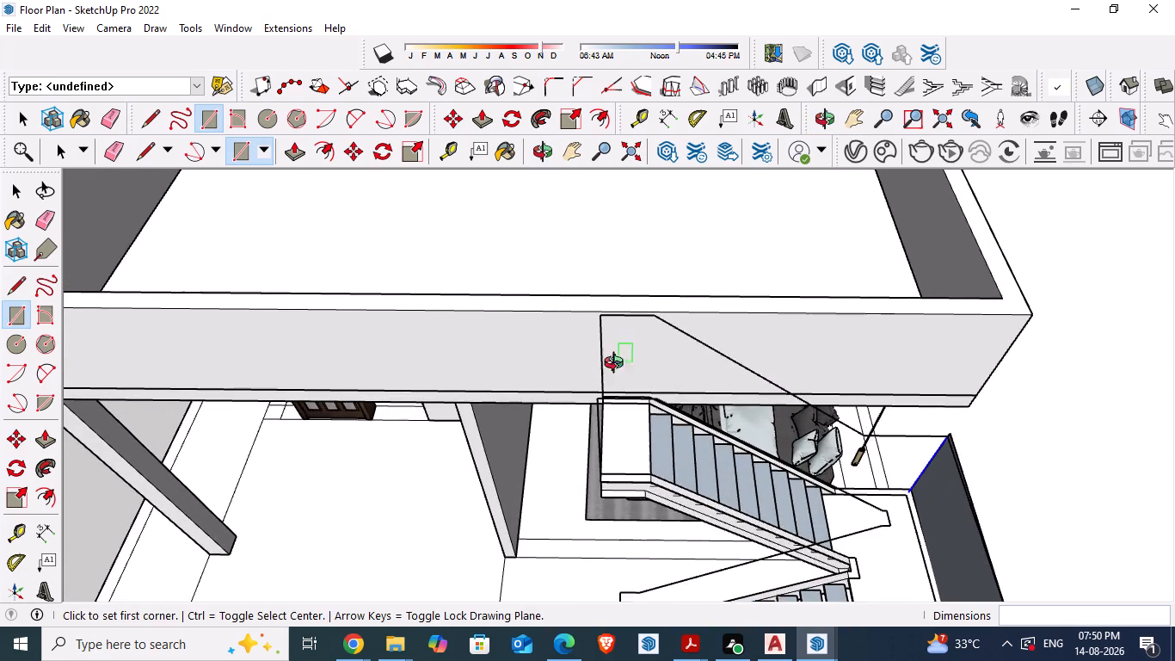
middle_click_drag(618, 365, 616, 392)
key("l")
scroll(595, 390, "up", 9)
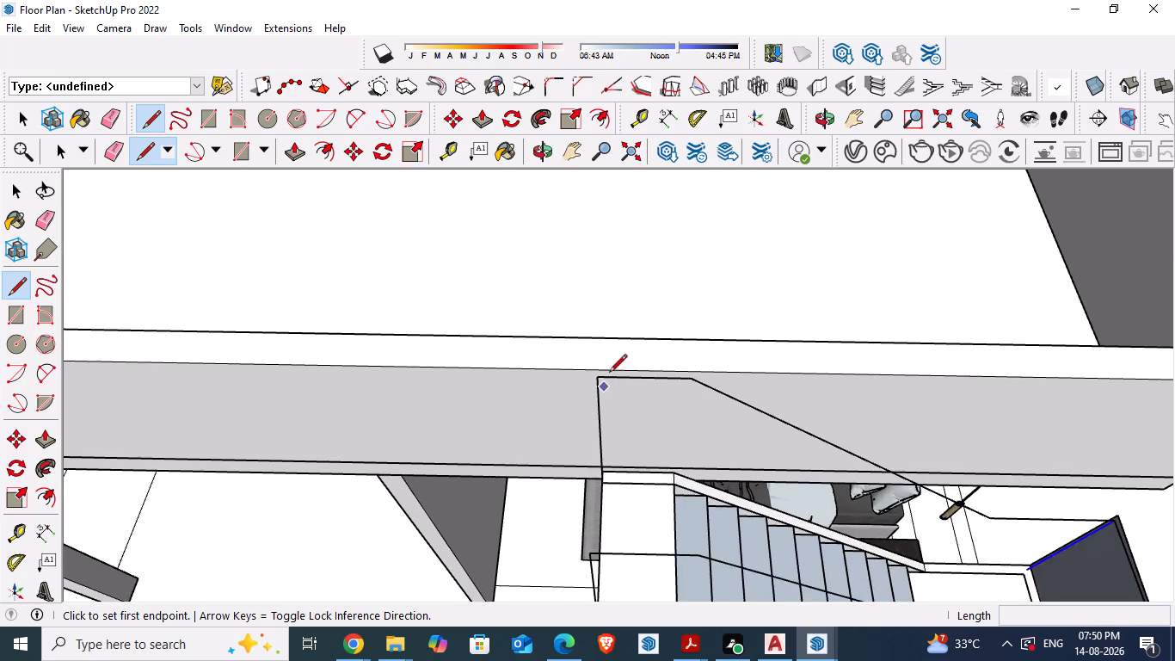
middle_click_drag(611, 380, 611, 410)
left_click(603, 413)
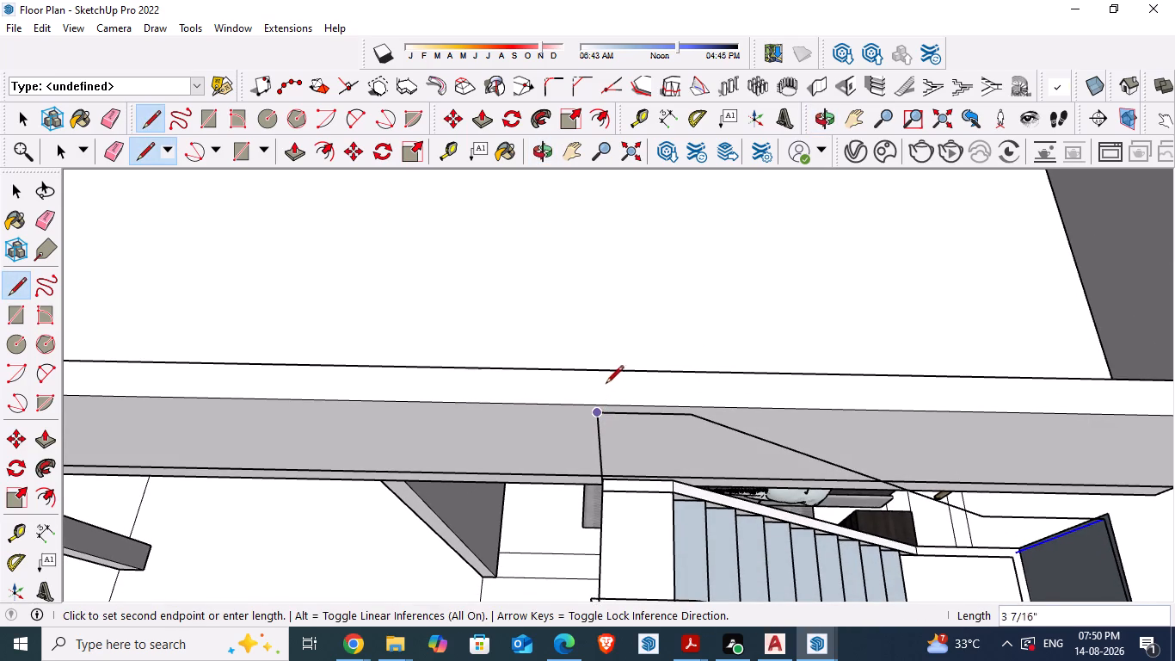
left_click(606, 372)
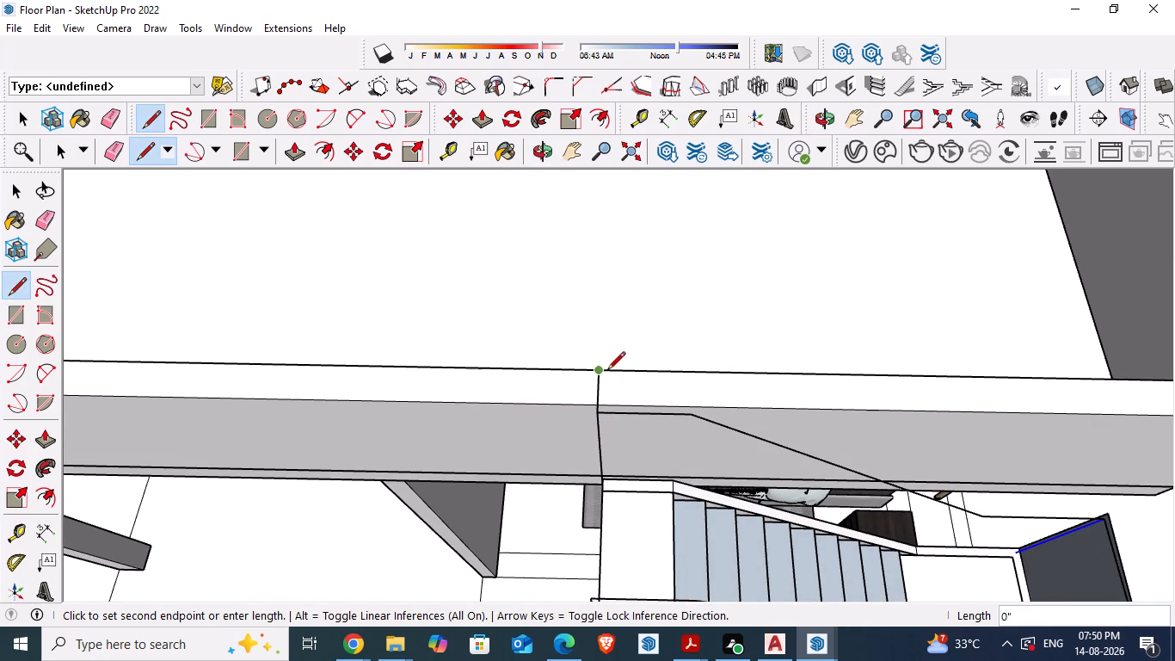
Place a guide on the roof parapet's top, 3' from the short line at the stair parapet's end, away from the stairs.
key("space")
key("t")
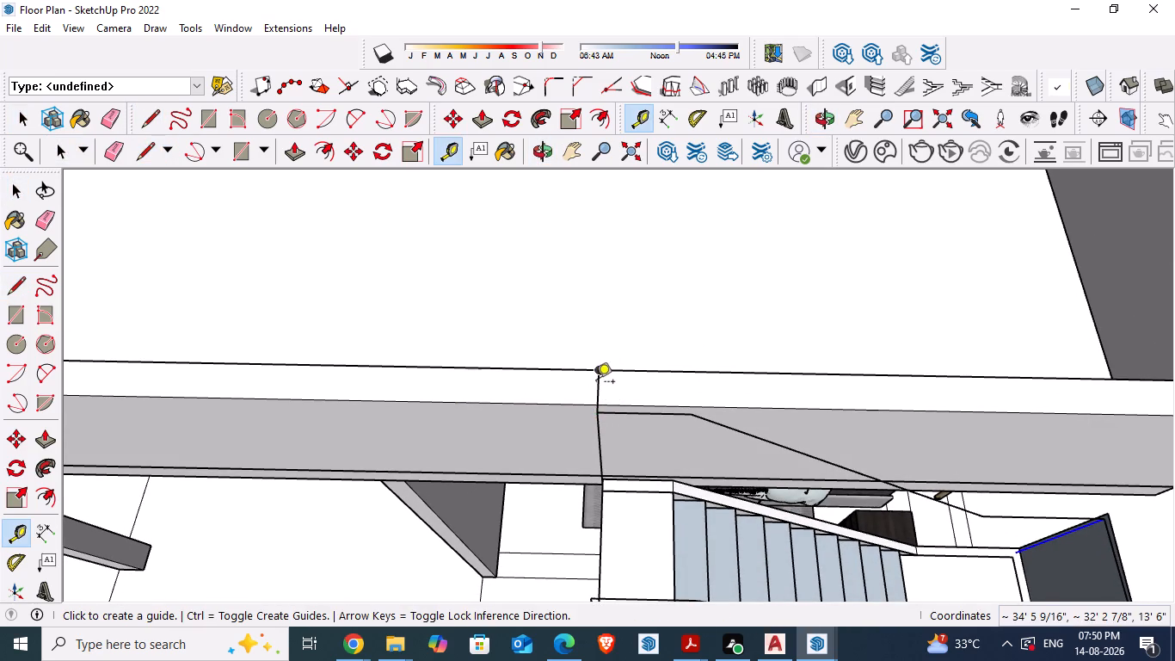
left_click(597, 383)
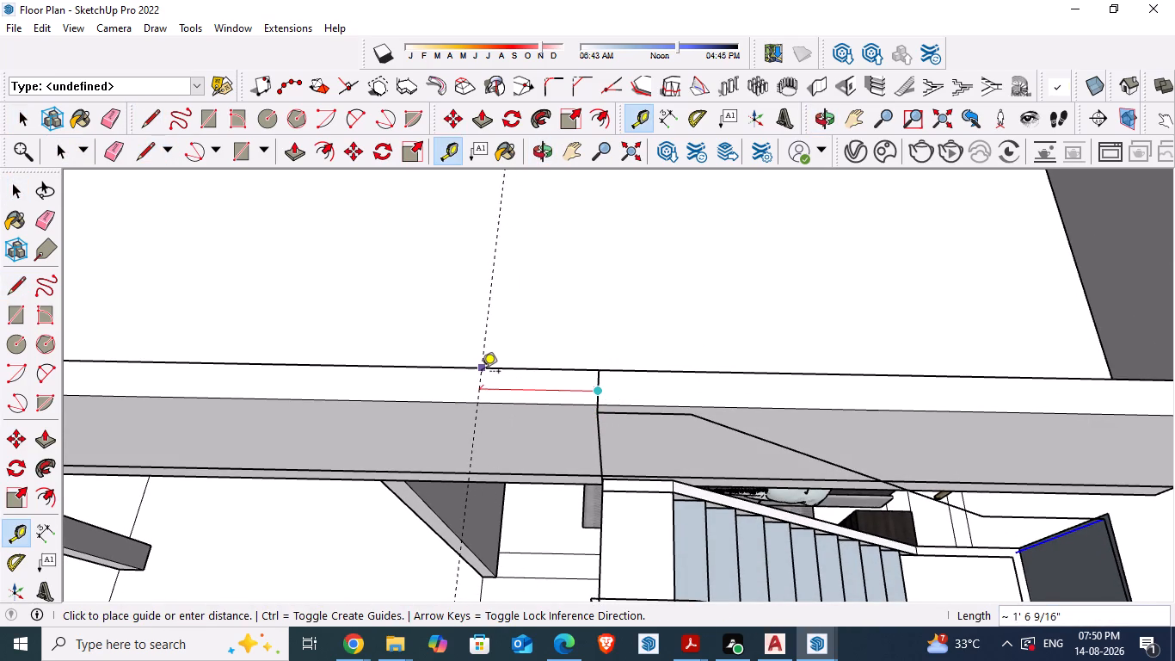
type("3'")
key("Return")
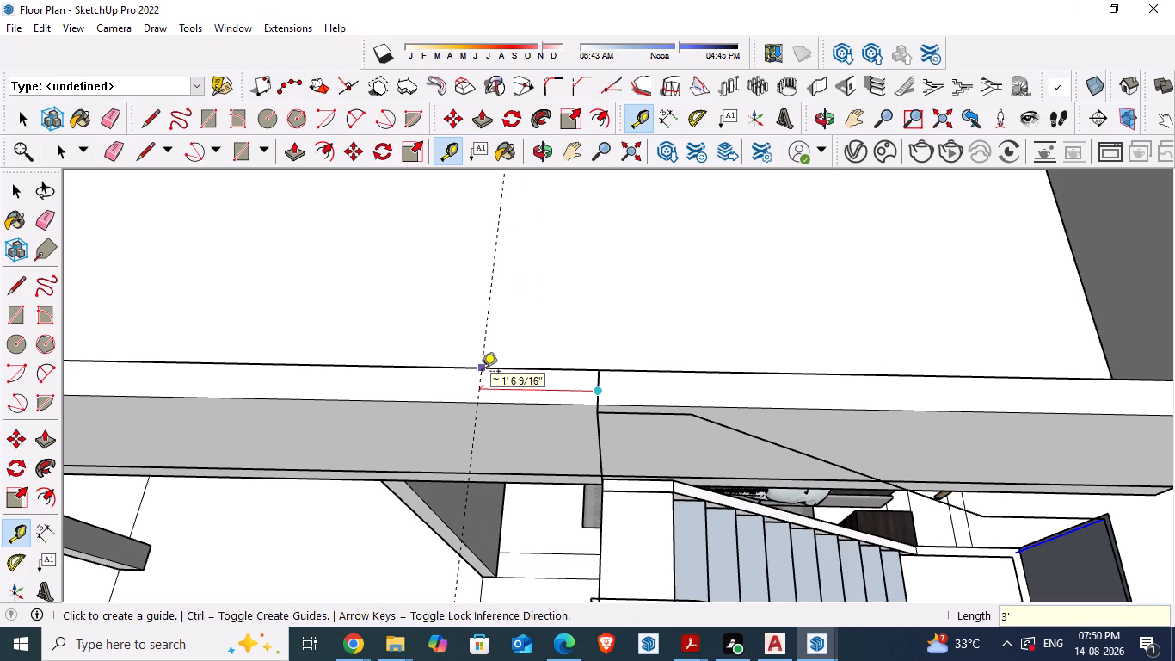
Draw a 6" line along the guide across the roof parapet's top, from its outer edge to its inner edge.
key("space")
key("l")
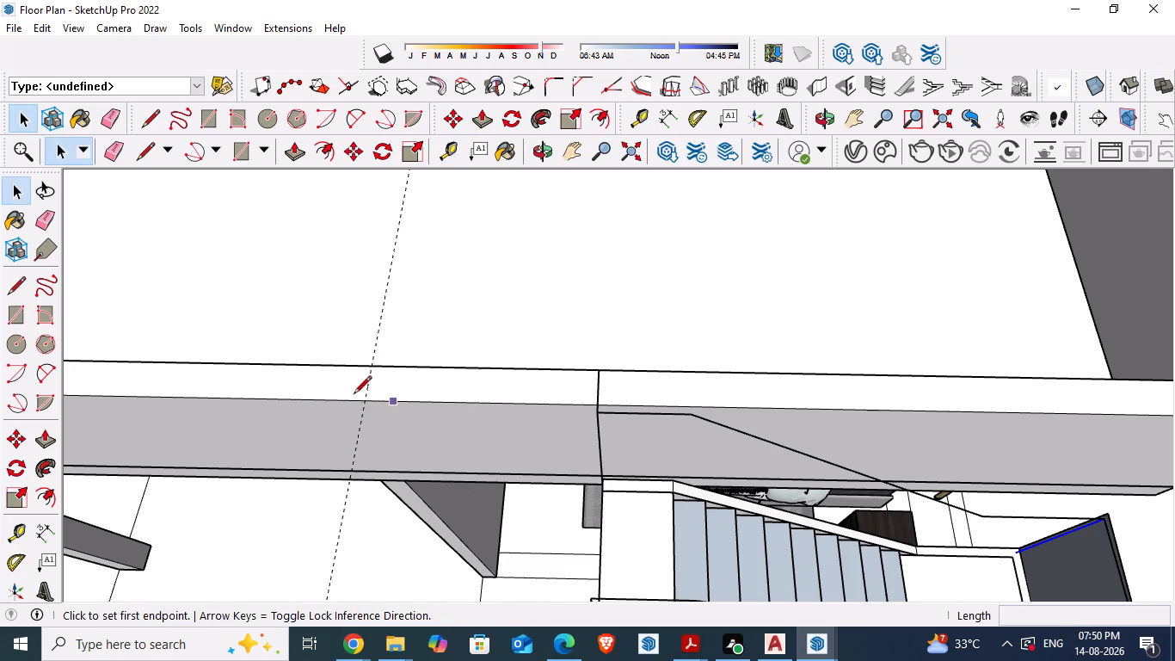
left_click(364, 405)
left_click(372, 361)
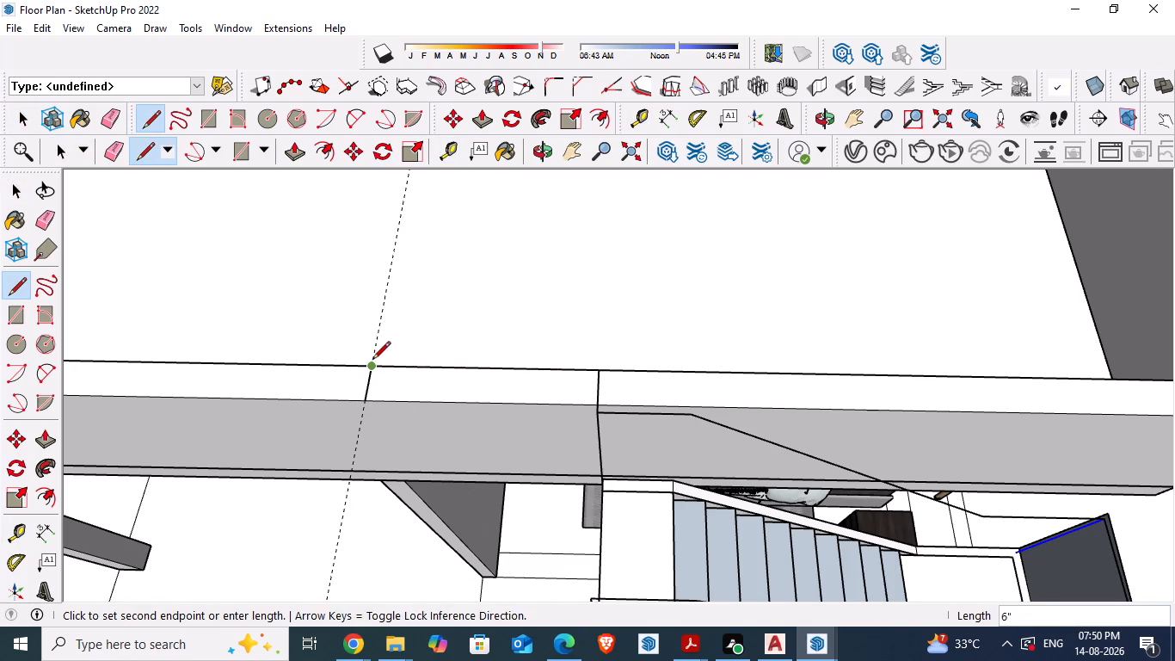
key("space")
Draw a vertical 3' line down the roof parapet's outer face from the guide line's outer end to the bottom edge.
middle_click_drag(495, 426, 500, 403)
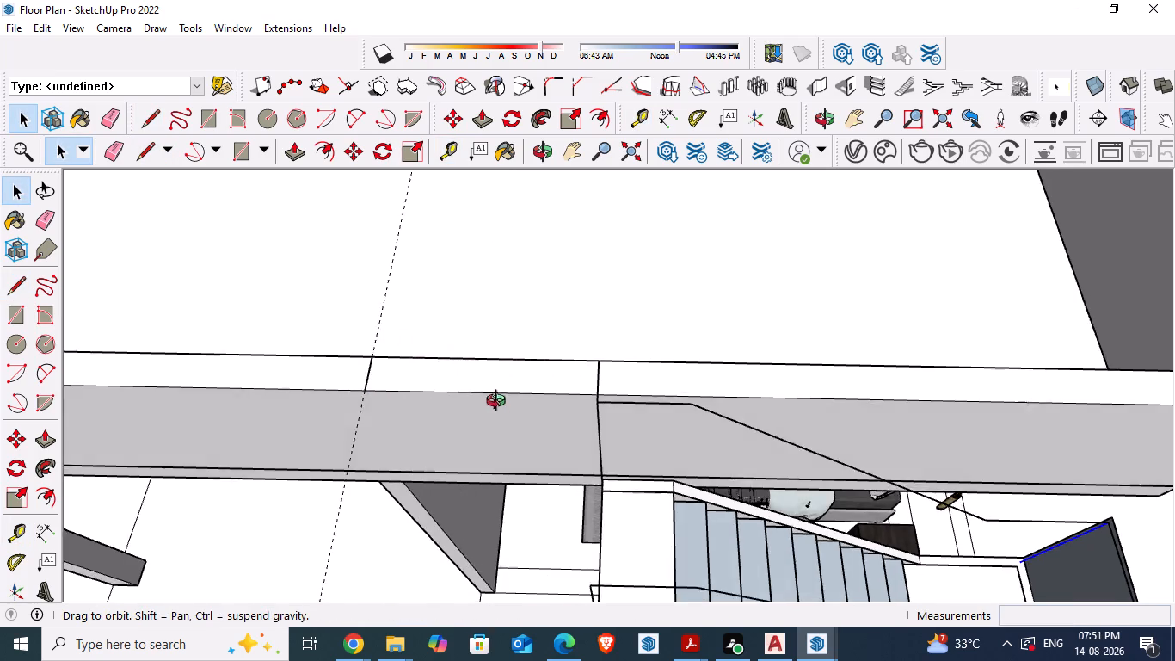
middle_click_drag(500, 403, 516, 347)
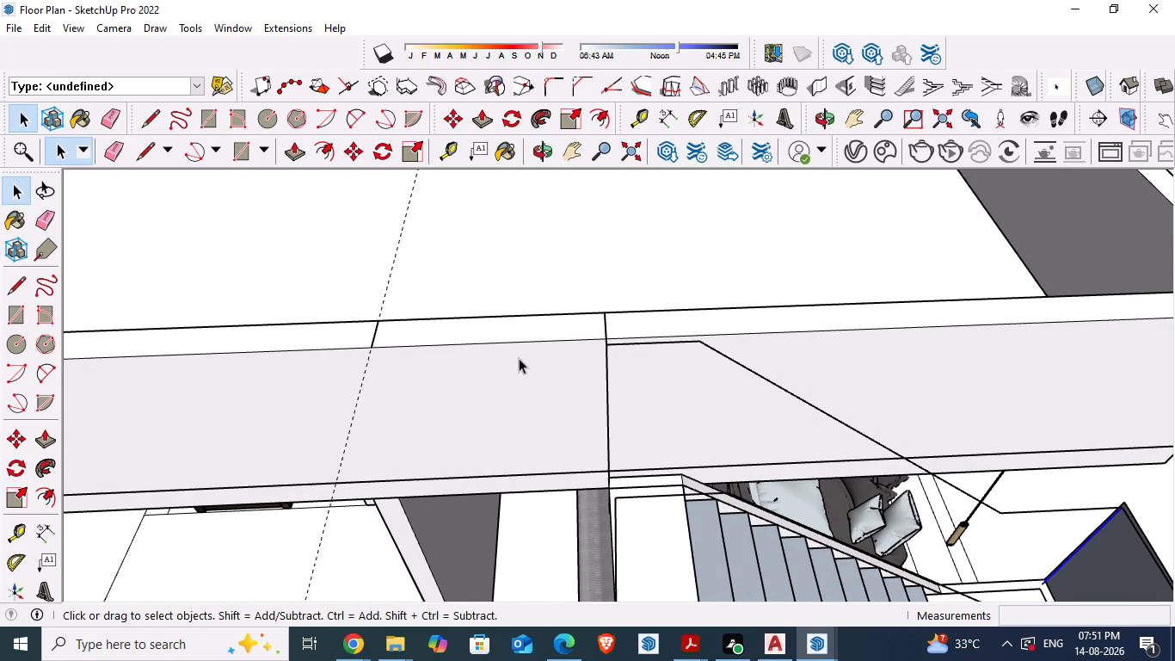
key("l")
left_click(372, 347)
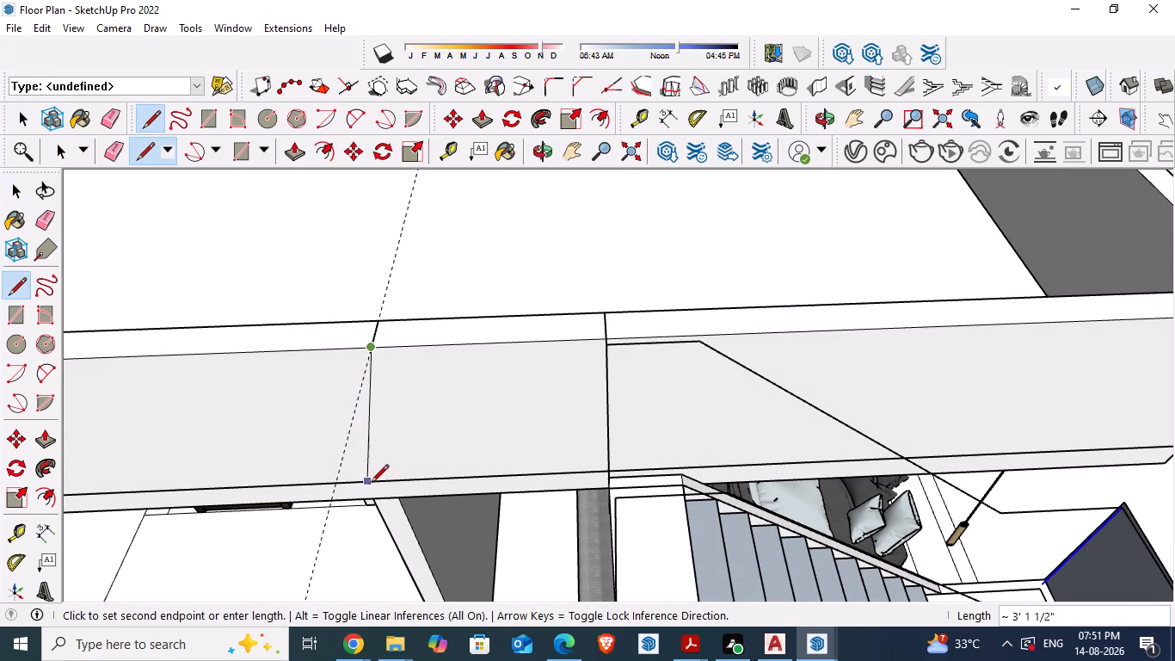
left_click(421, 479)
key("space")
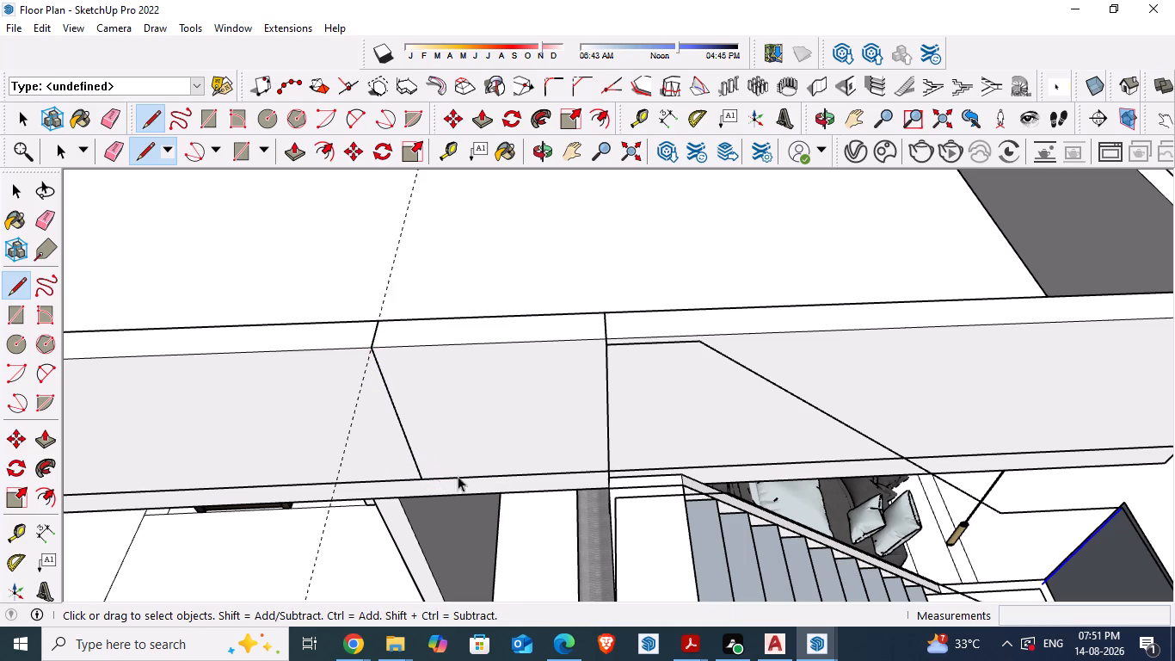
Open the roof parapet for editing and retrace the vertical 3' line at the guide on its outer face.
left_click(480, 424)
double_click(488, 419)
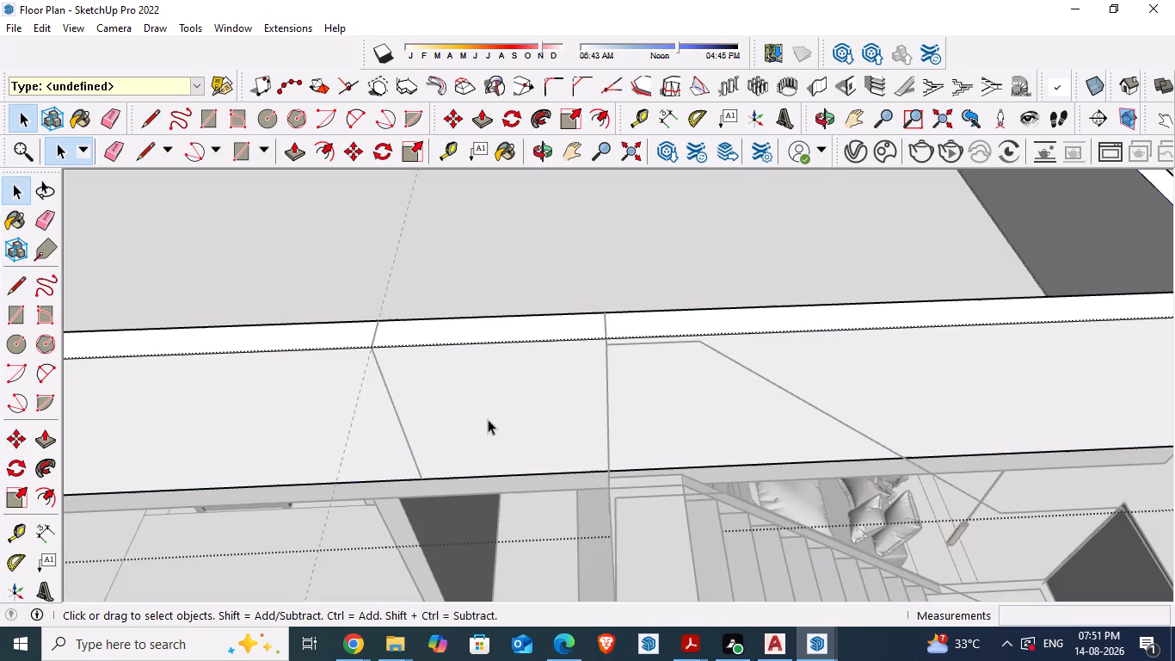
left_click(488, 419)
left_click(488, 417)
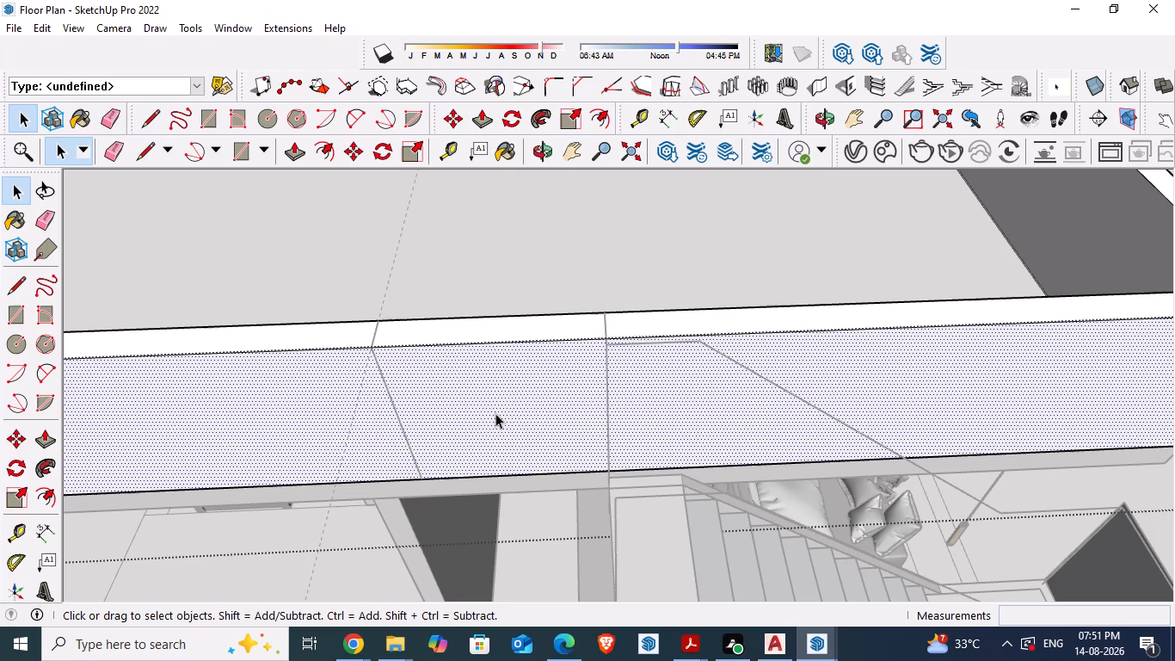
key("l")
left_click(372, 353)
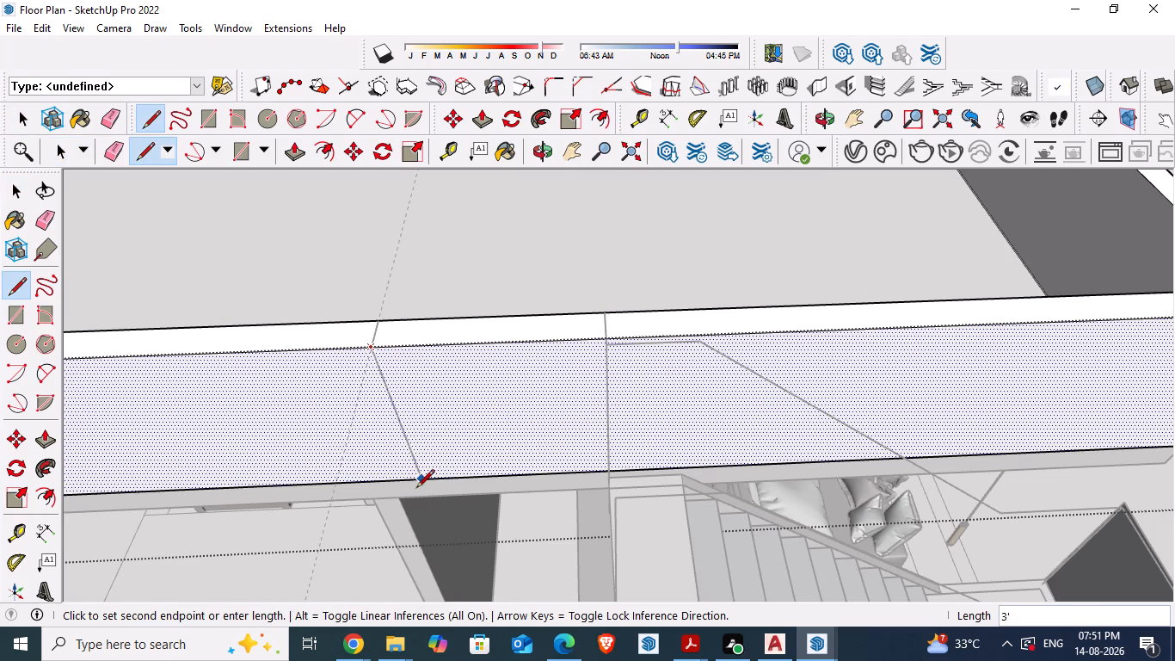
left_click(420, 481)
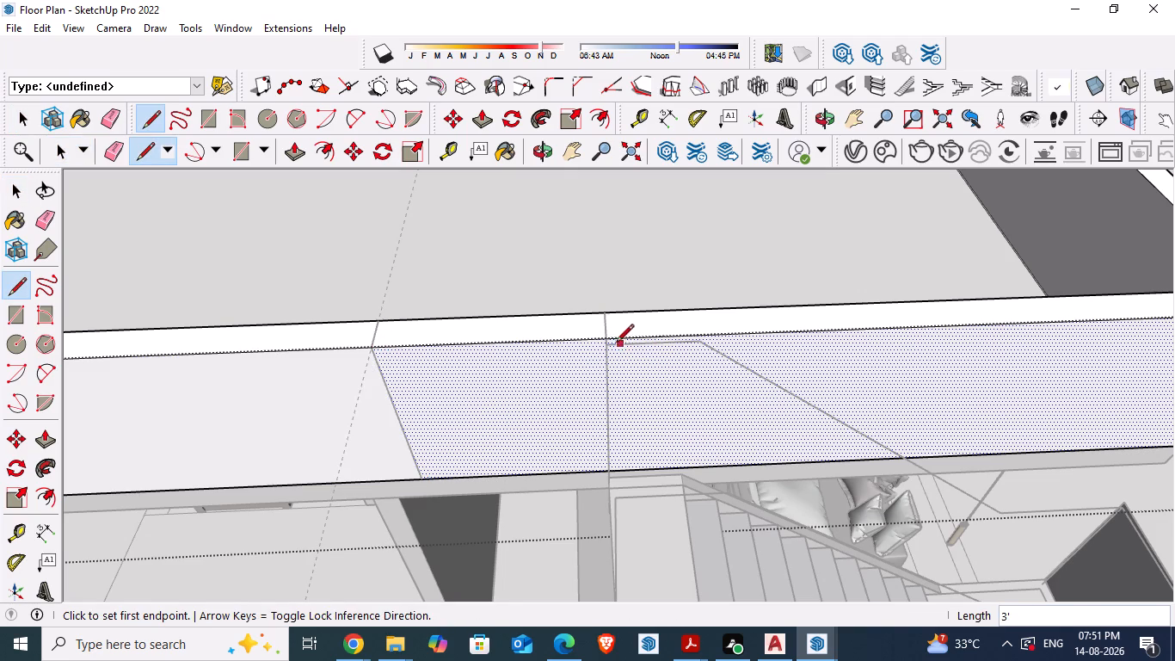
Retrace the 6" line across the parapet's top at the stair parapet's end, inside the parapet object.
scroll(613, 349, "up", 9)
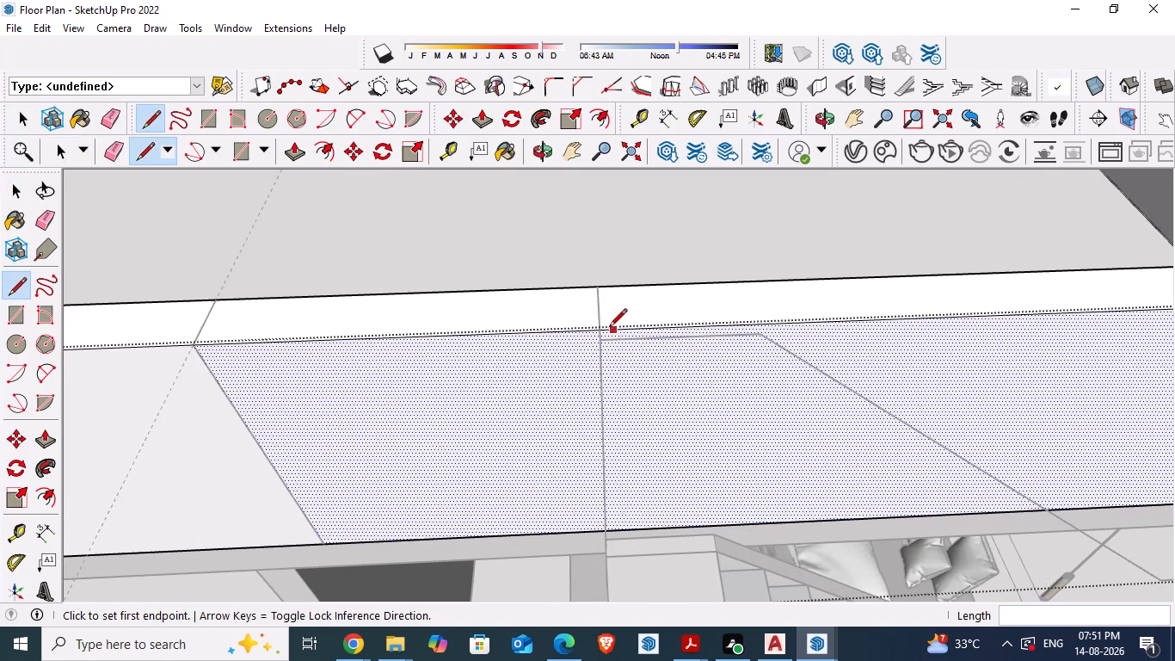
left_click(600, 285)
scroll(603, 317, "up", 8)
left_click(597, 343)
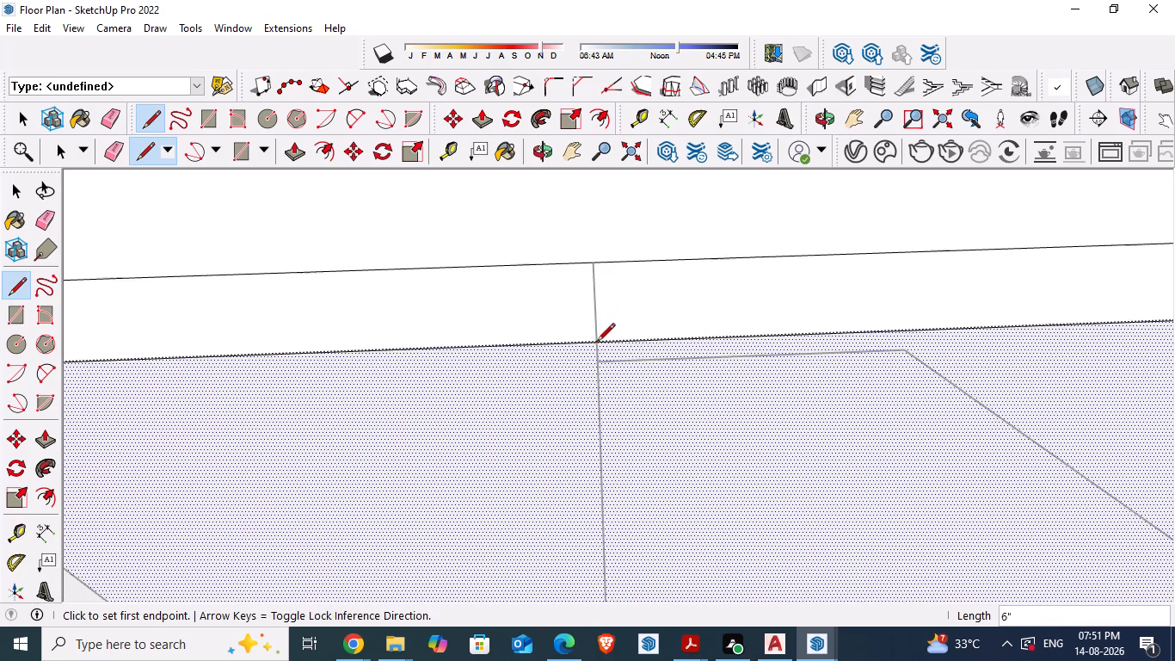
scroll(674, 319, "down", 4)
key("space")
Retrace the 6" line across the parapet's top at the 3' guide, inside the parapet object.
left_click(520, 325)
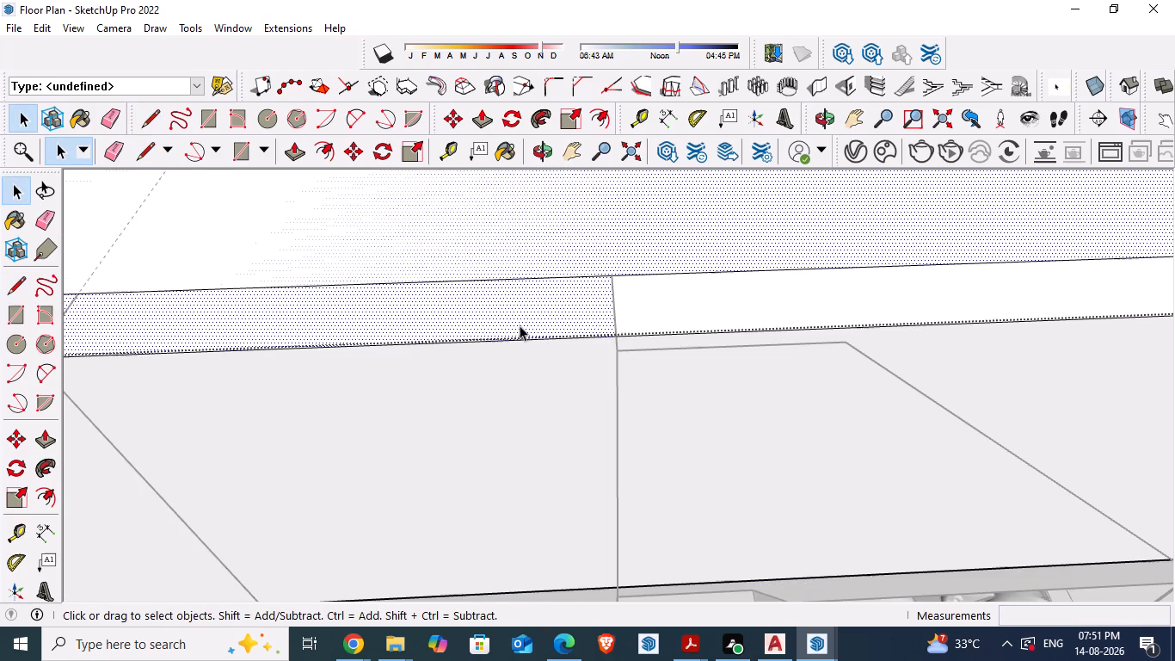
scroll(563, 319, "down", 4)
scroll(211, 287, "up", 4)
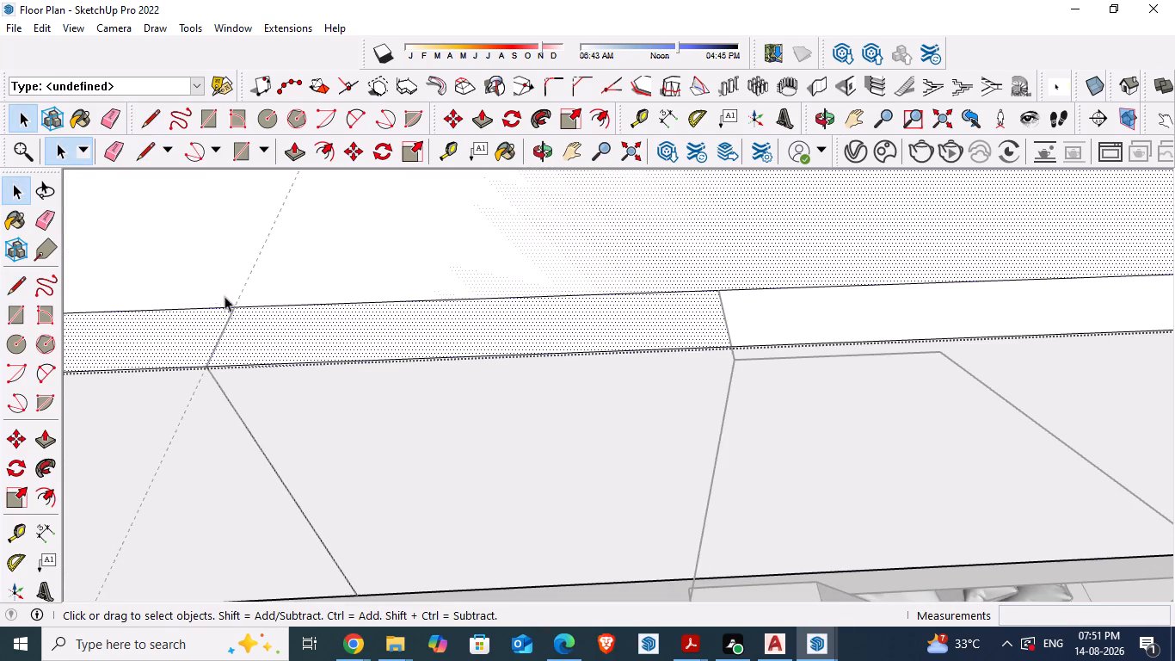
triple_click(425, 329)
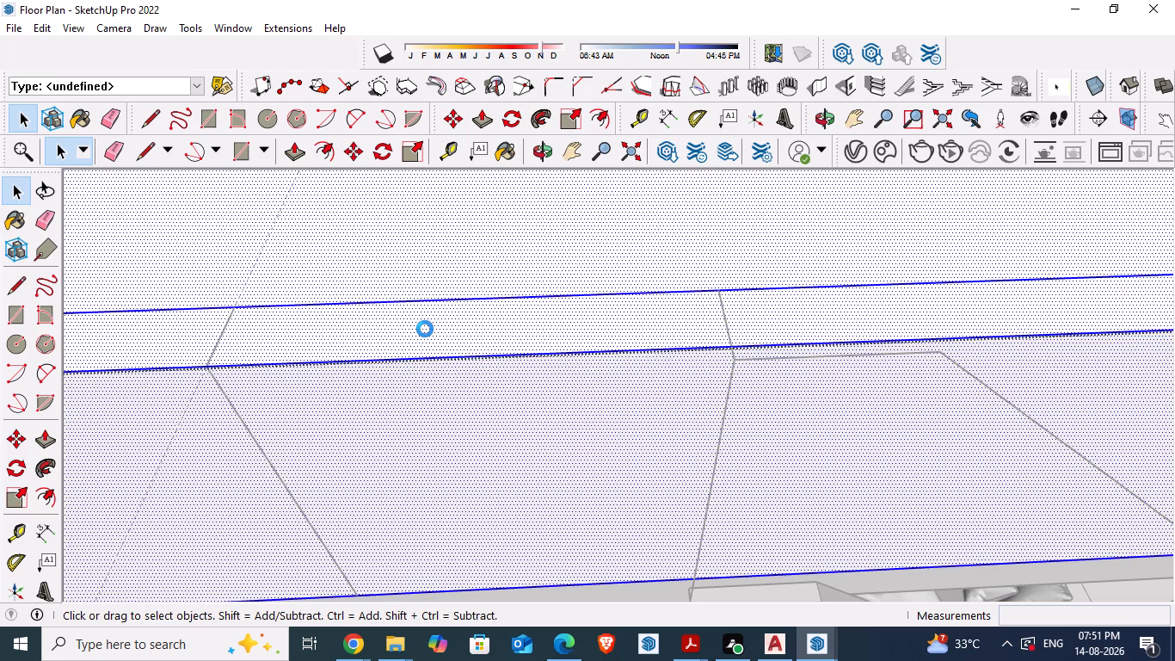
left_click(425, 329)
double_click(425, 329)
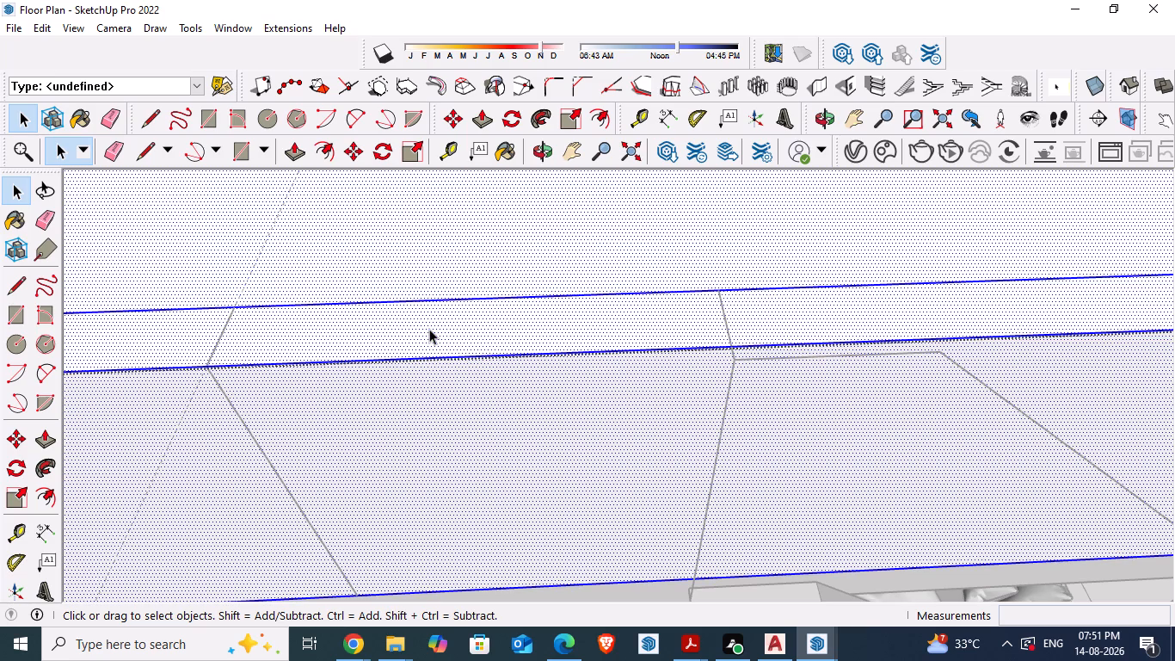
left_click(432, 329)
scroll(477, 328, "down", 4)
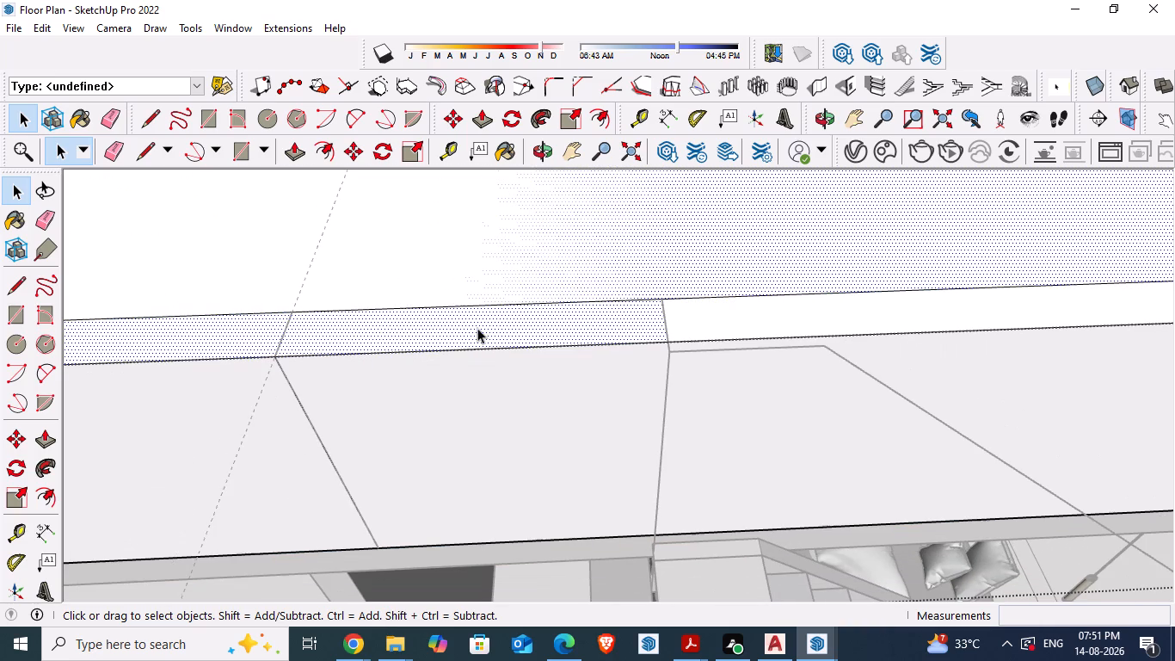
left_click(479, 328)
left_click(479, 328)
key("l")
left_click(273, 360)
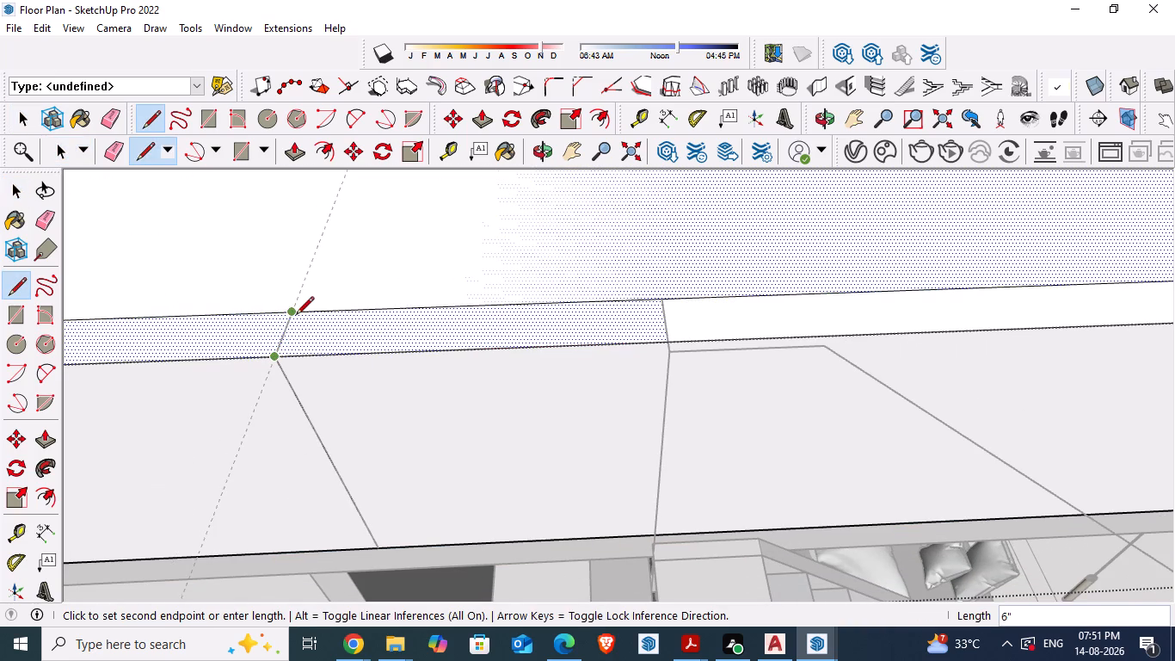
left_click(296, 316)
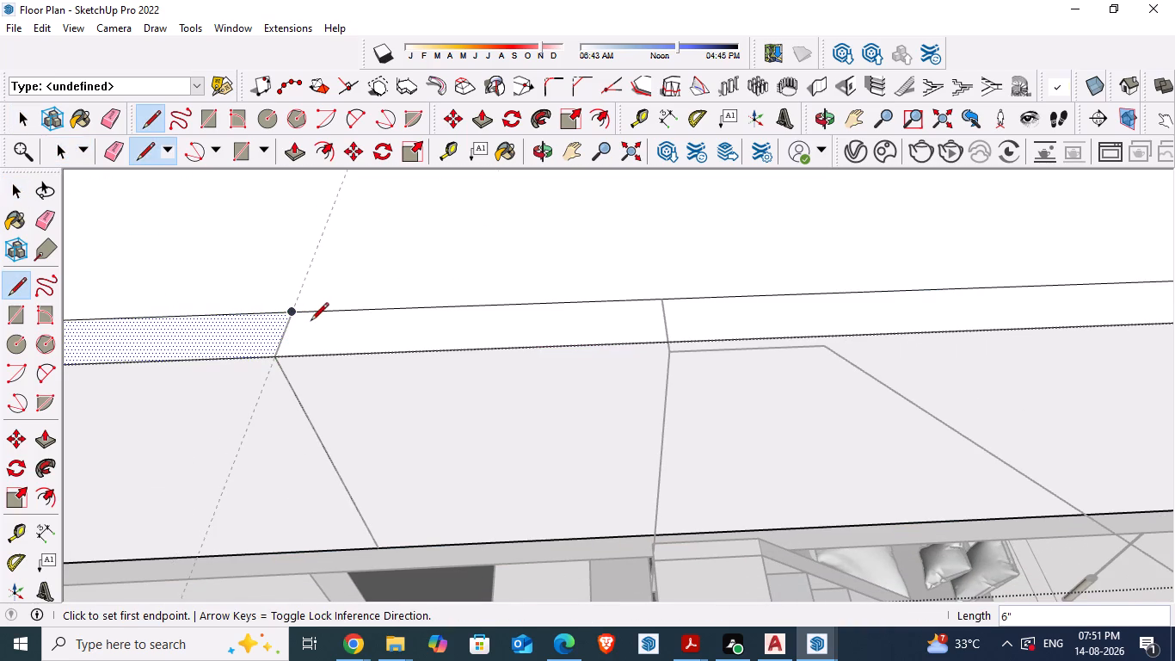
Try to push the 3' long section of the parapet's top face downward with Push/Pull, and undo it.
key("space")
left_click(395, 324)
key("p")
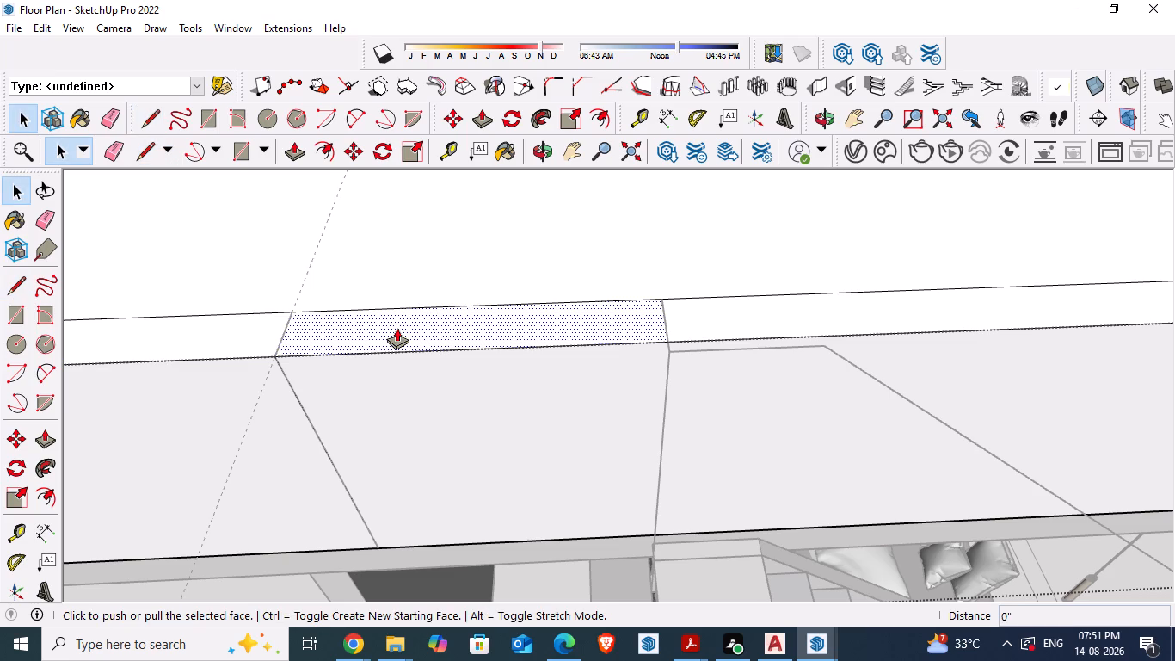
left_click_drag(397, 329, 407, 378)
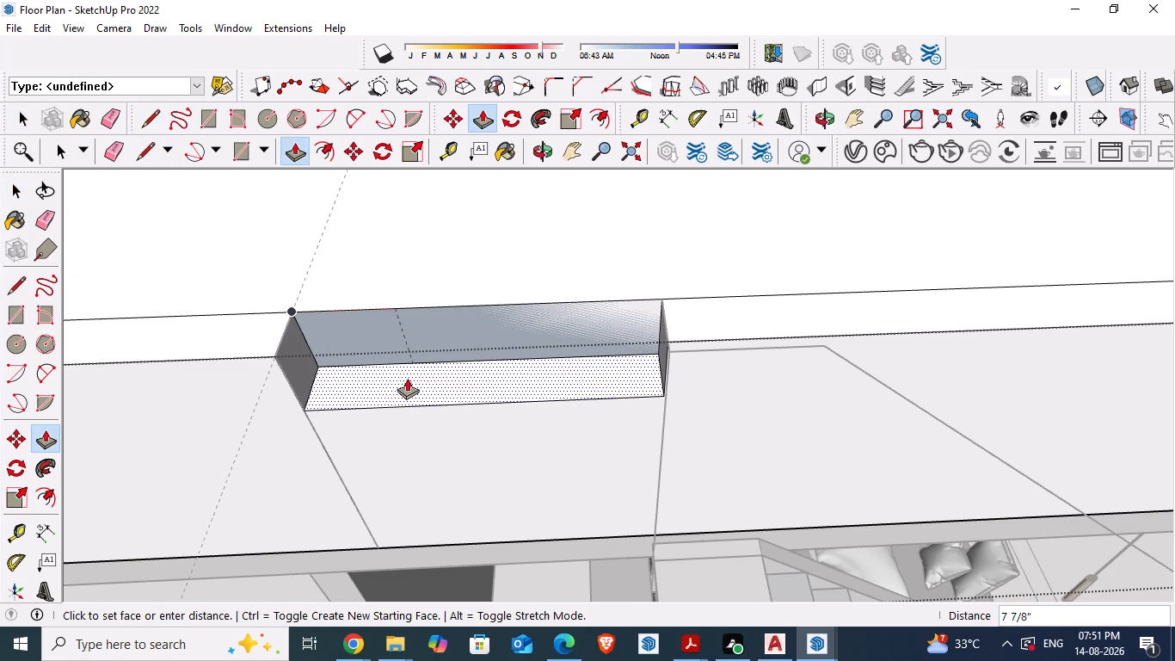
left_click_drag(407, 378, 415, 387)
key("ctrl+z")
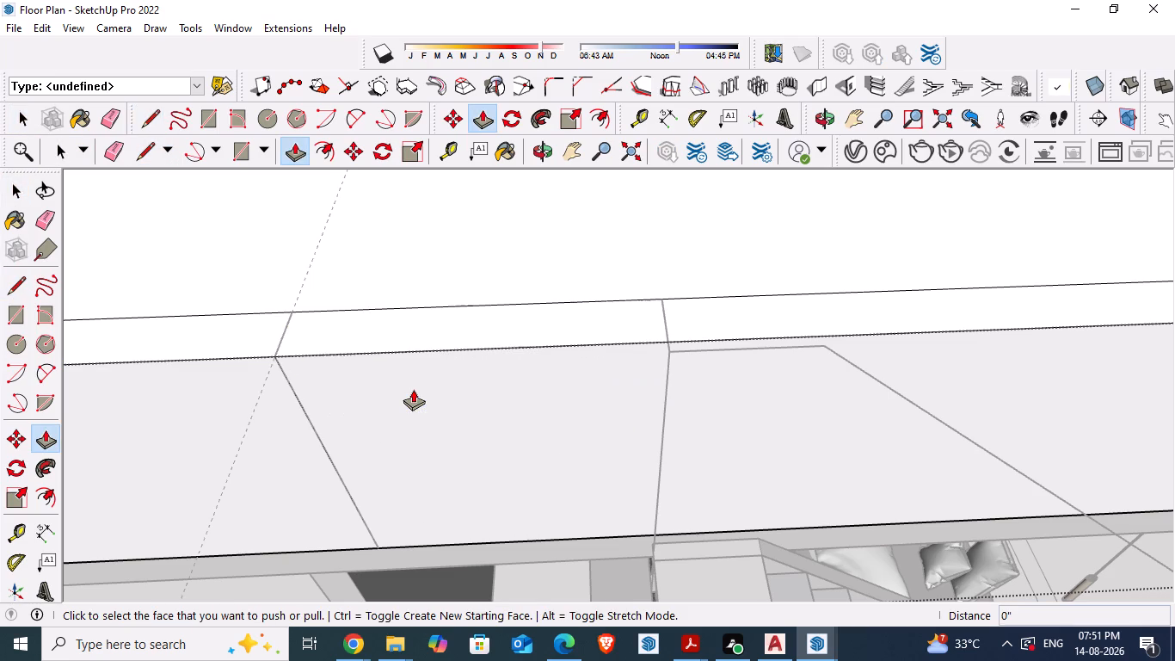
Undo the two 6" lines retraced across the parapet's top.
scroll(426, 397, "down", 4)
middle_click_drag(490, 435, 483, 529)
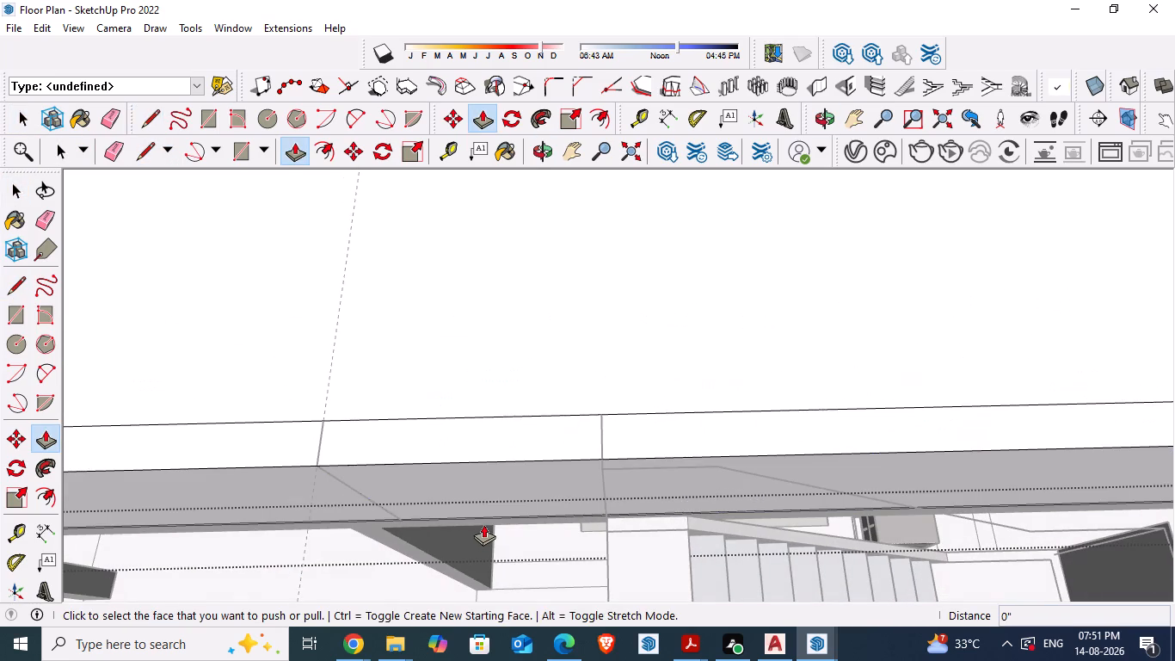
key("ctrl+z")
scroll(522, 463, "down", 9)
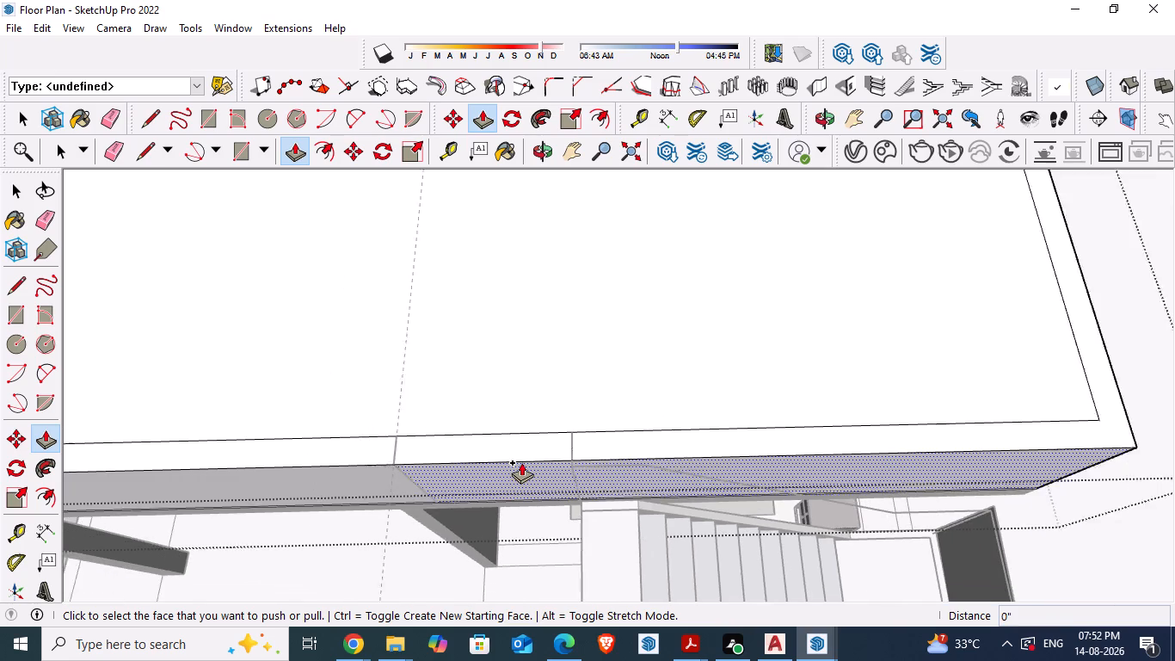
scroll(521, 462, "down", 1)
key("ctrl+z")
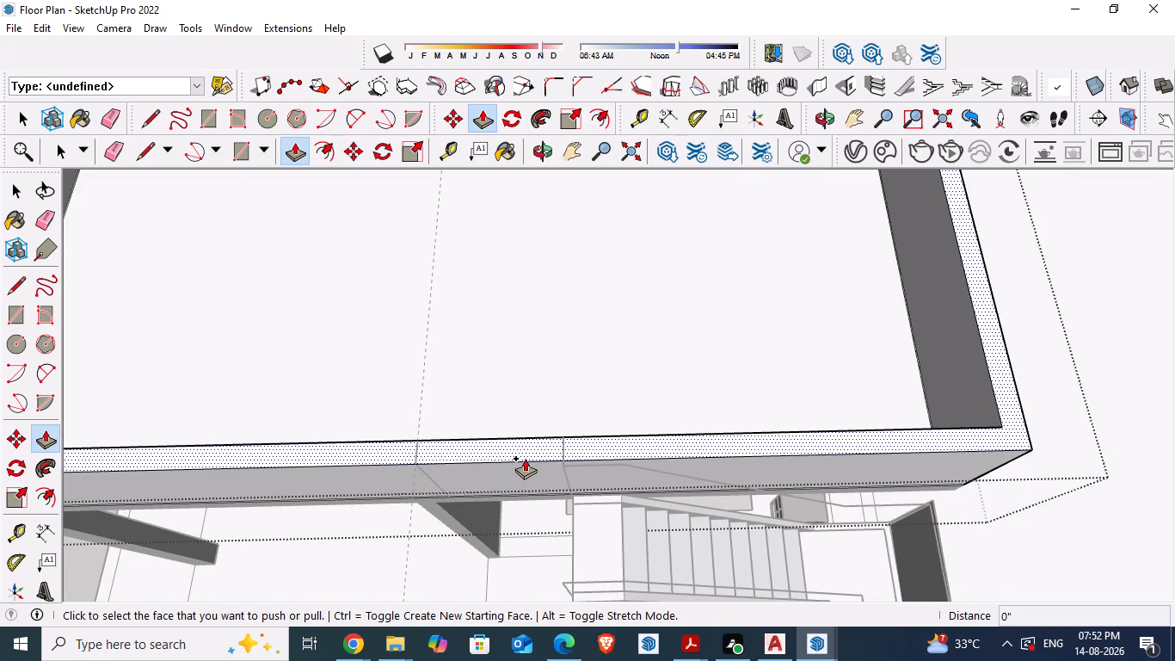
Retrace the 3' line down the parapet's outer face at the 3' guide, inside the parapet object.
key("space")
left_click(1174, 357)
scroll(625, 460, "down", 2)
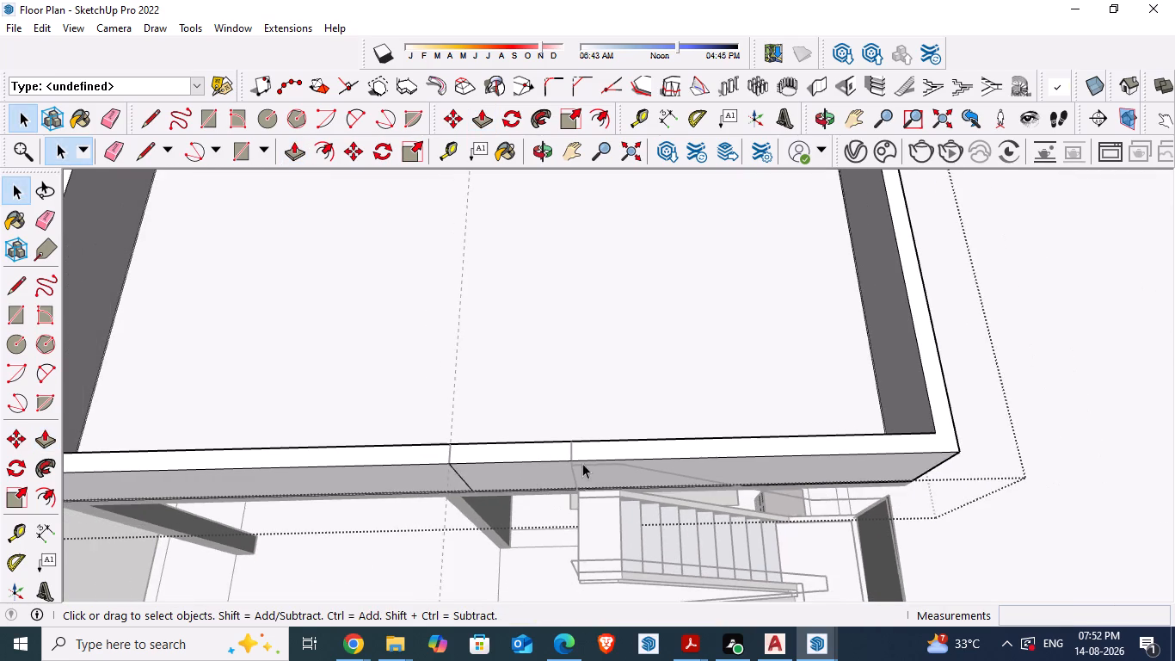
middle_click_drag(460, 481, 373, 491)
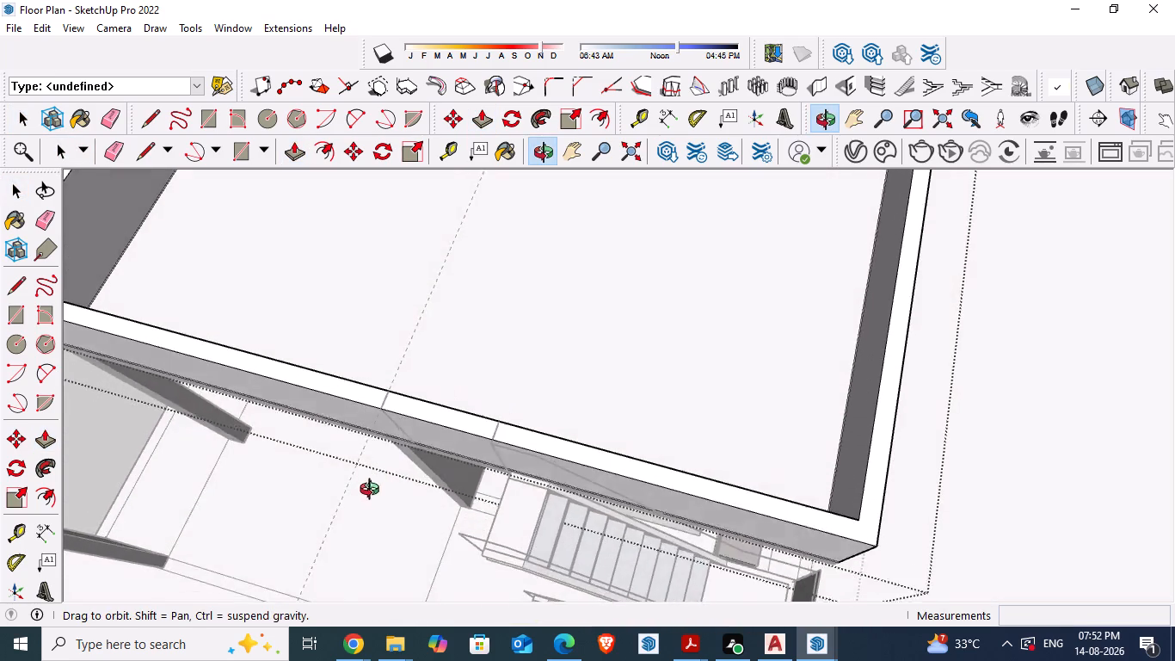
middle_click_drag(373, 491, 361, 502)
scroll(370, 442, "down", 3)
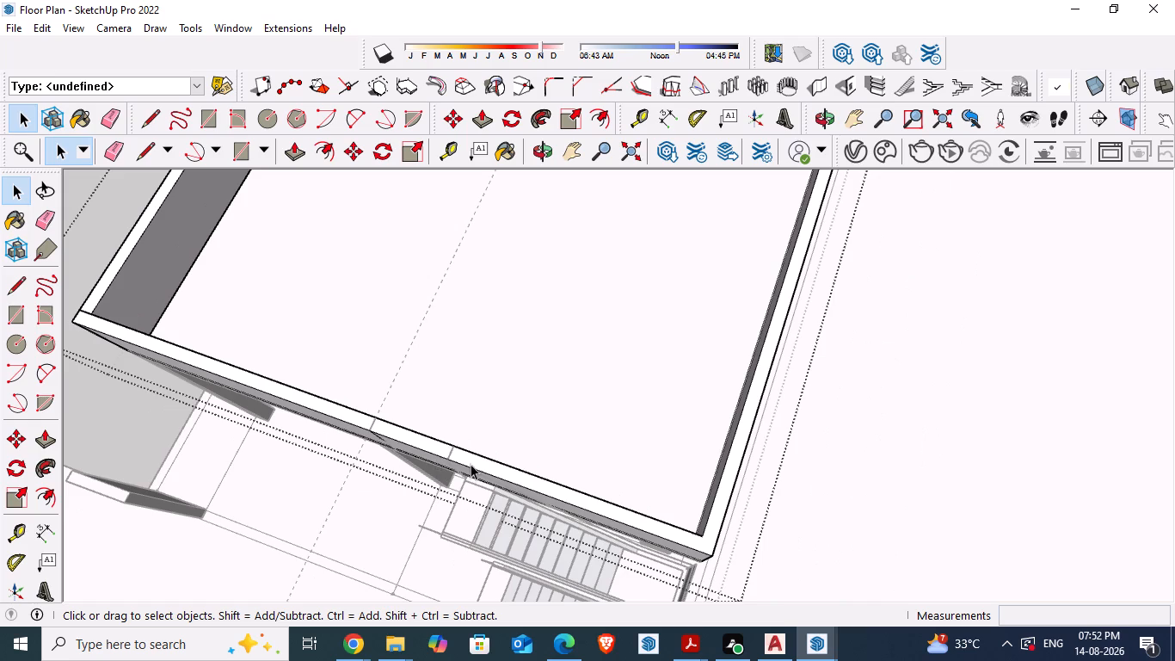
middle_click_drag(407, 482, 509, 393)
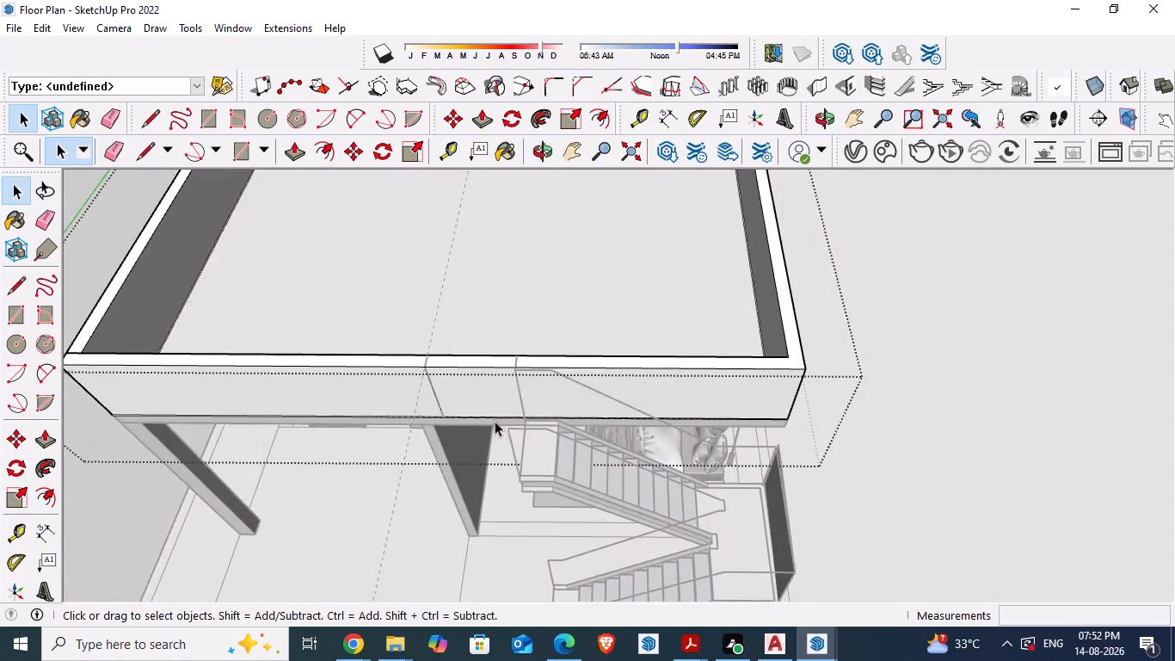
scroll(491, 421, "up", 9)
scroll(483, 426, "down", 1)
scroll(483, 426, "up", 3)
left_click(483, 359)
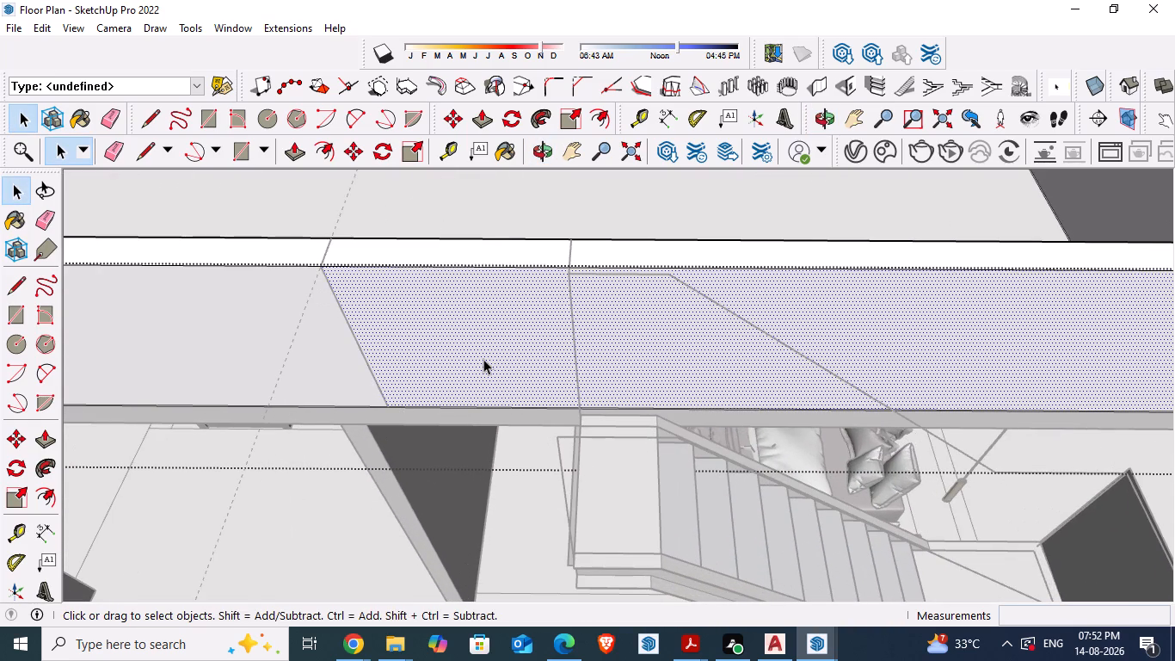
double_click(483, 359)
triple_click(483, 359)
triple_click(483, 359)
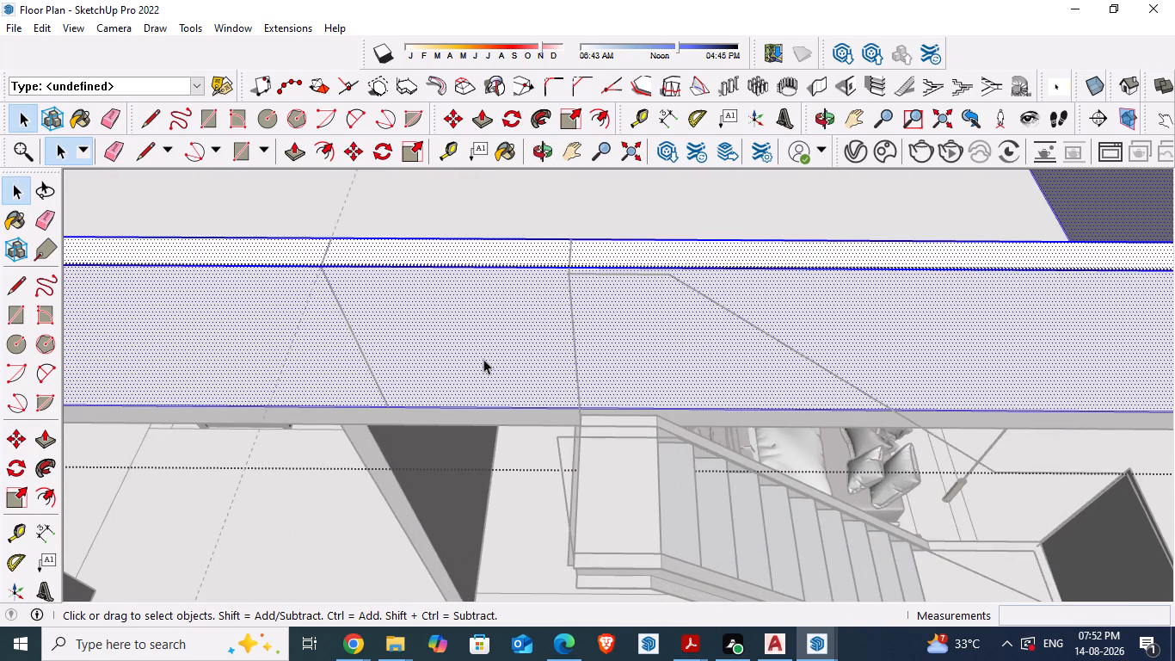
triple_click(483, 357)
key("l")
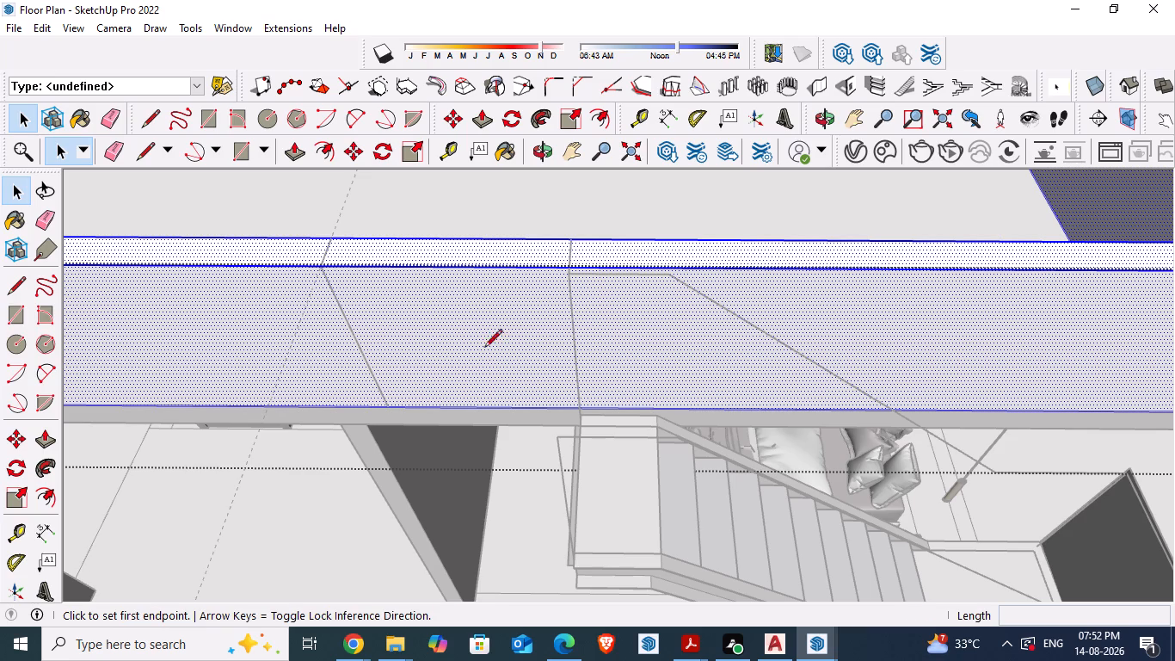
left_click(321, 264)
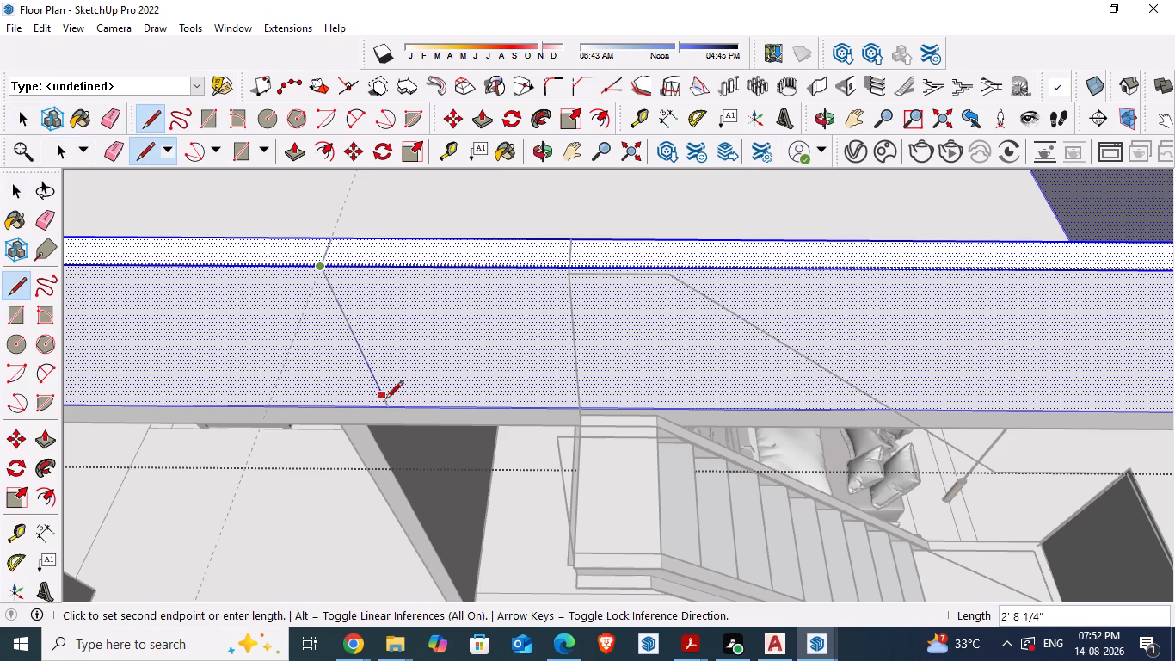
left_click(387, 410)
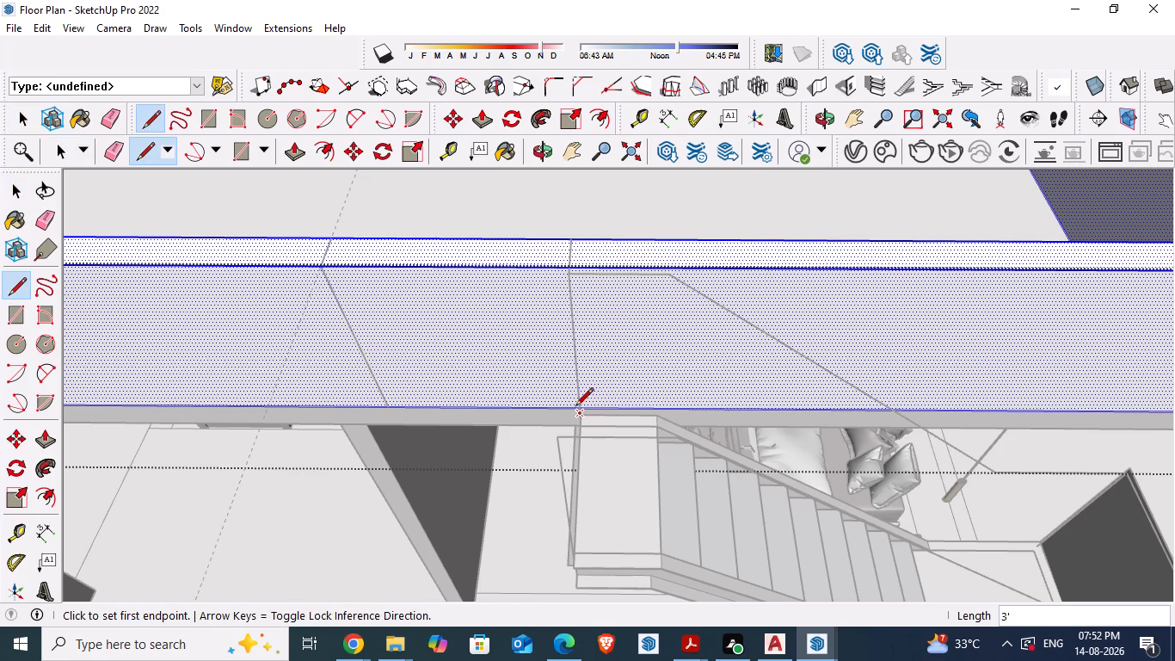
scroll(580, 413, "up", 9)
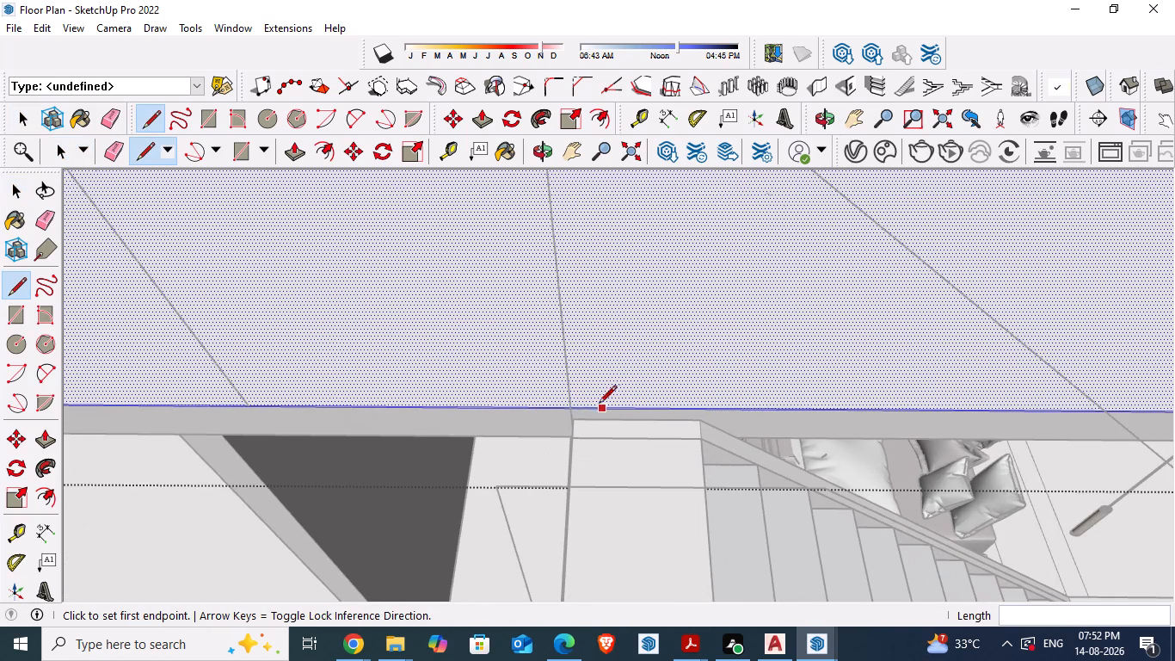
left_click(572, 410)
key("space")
Examine how the parapet's outer and top faces are divided by selecting them inside the parapet object.
scroll(554, 462, "down", 2)
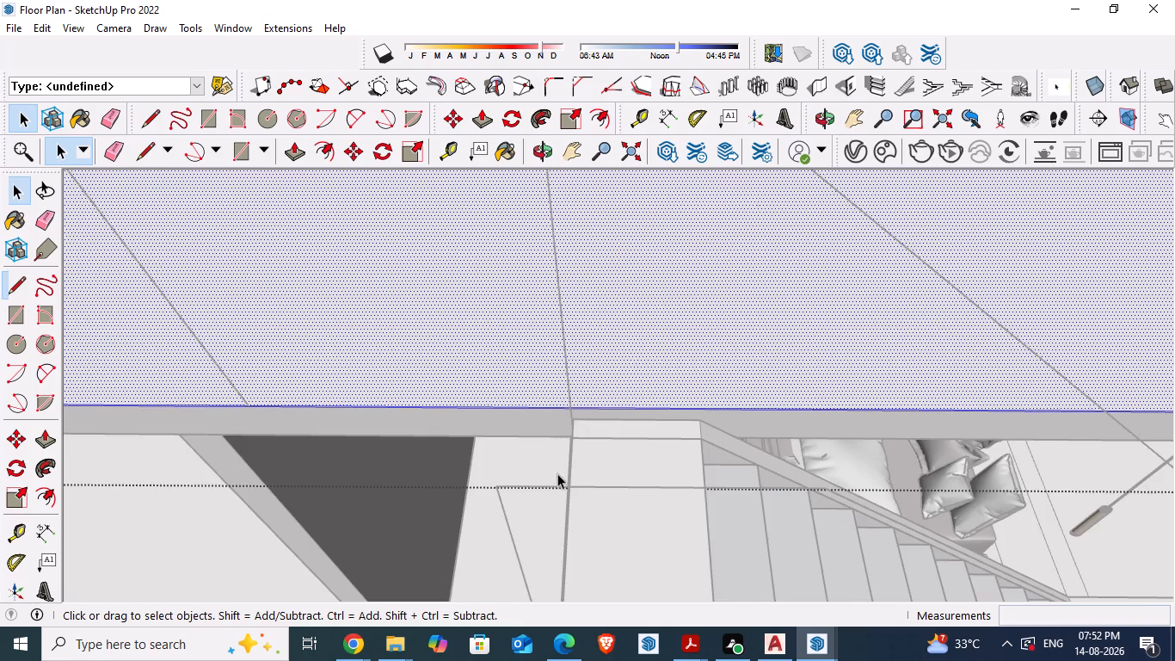
scroll(557, 473, "down", 5)
left_click(471, 385)
left_click(478, 404)
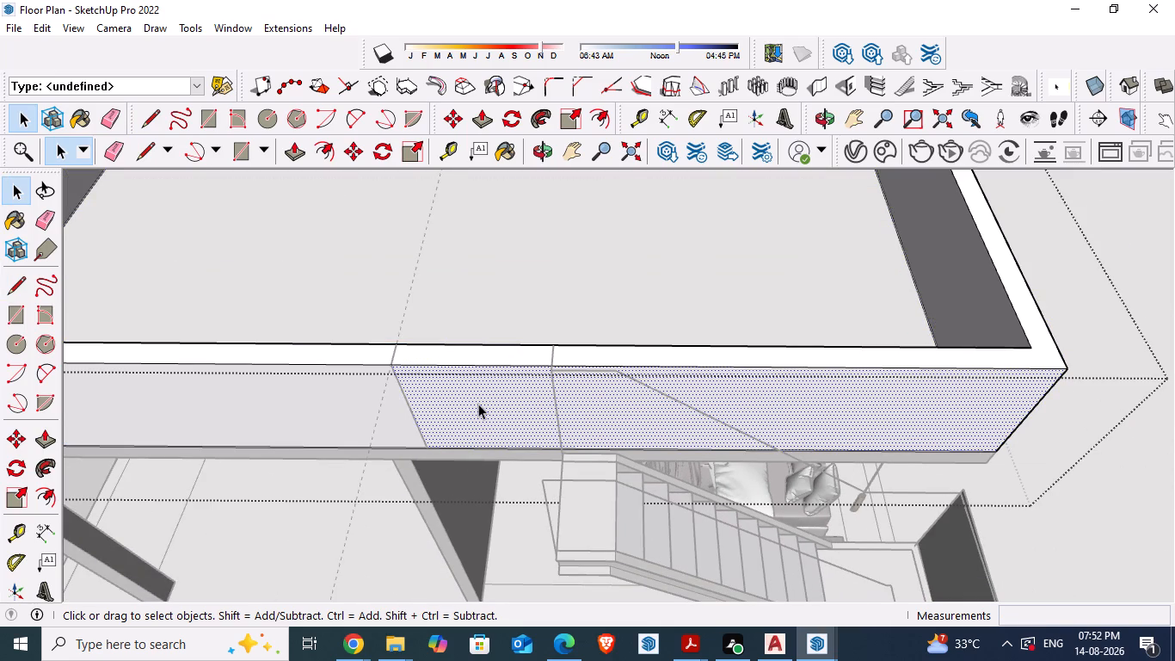
triple_click(481, 417)
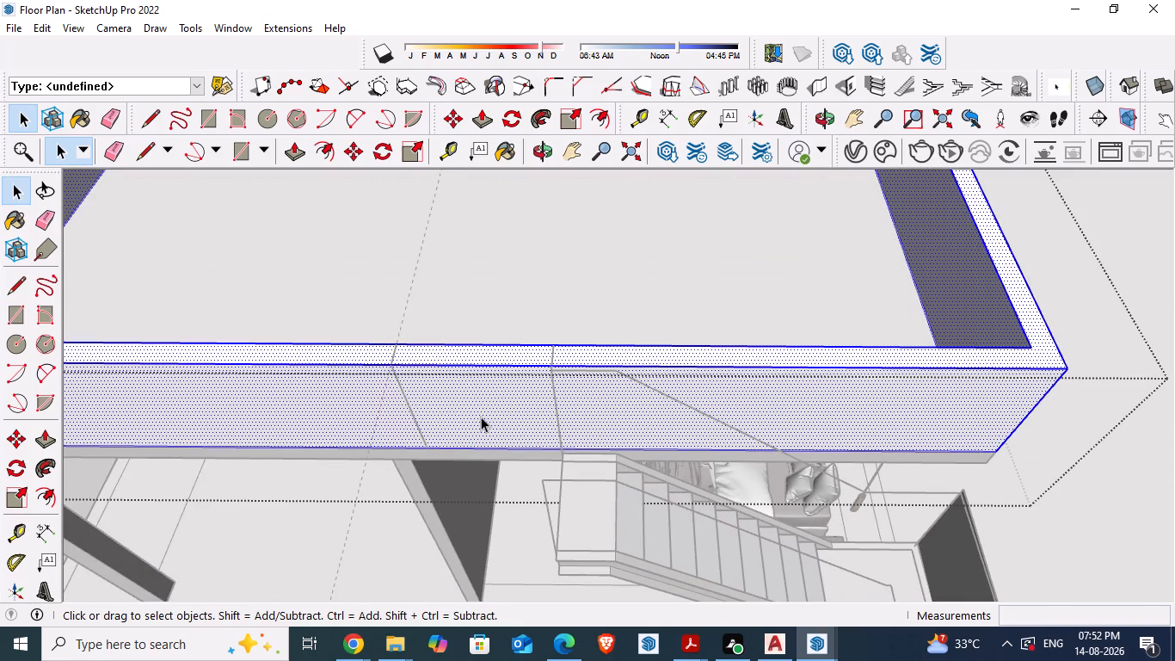
triple_click(481, 417)
triple_click(481, 417)
triple_click(481, 414)
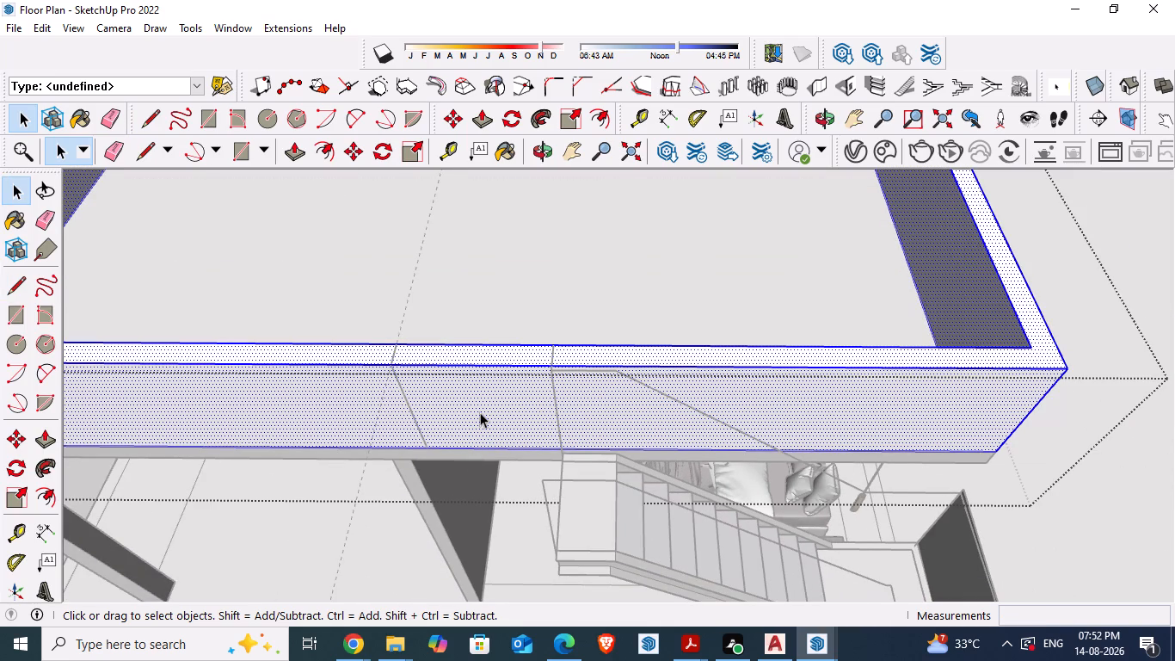
left_click(480, 411)
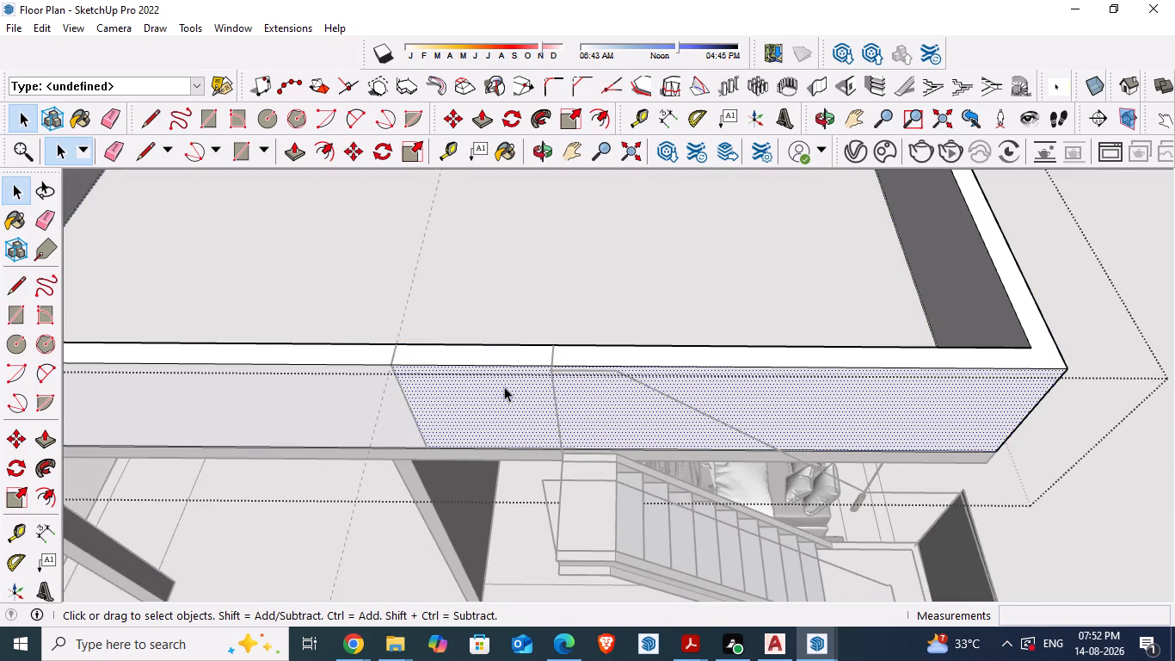
left_click(732, 364)
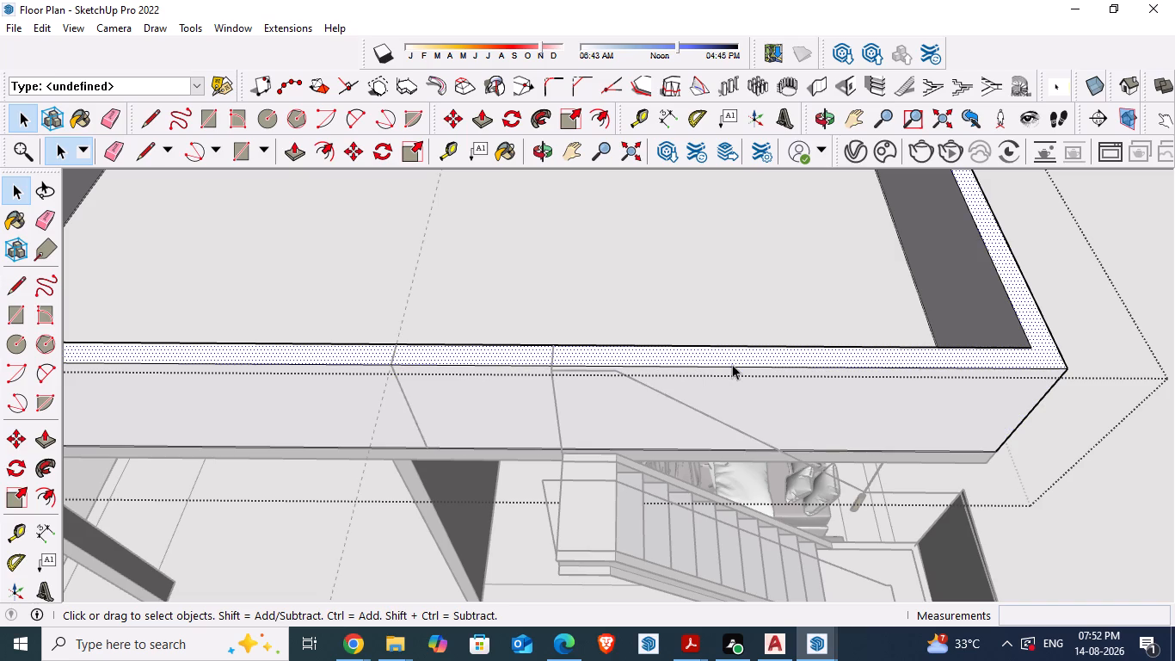
left_click(728, 270)
Close the parapet object and delete the whole roof parapet.
left_click(1123, 545)
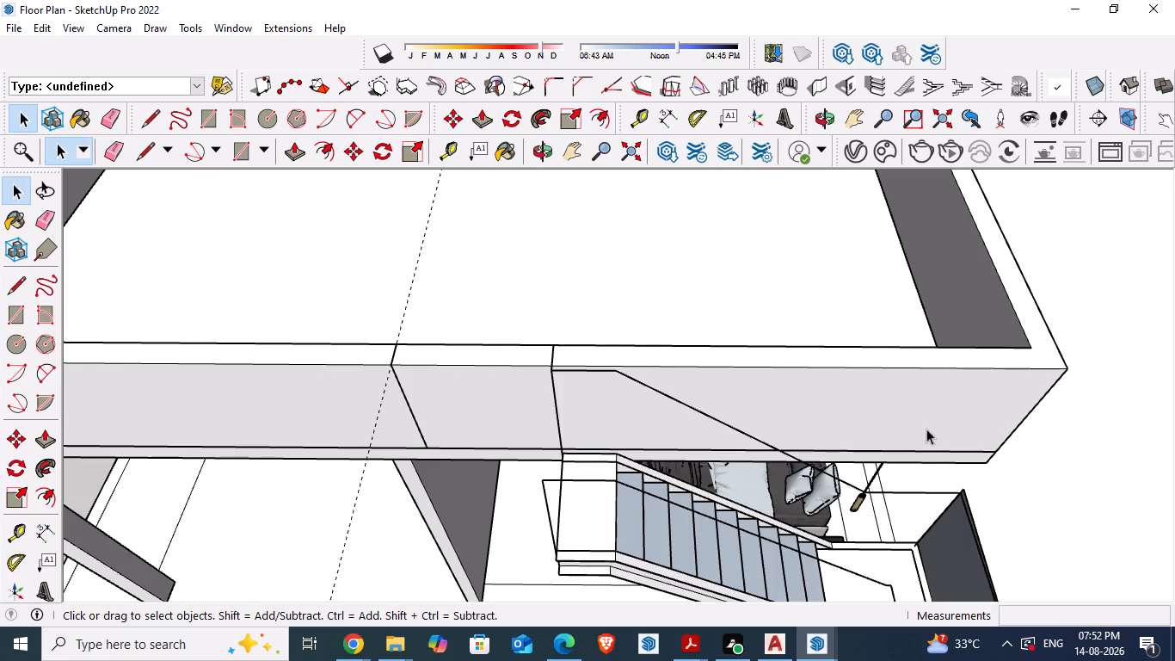
left_click(918, 401)
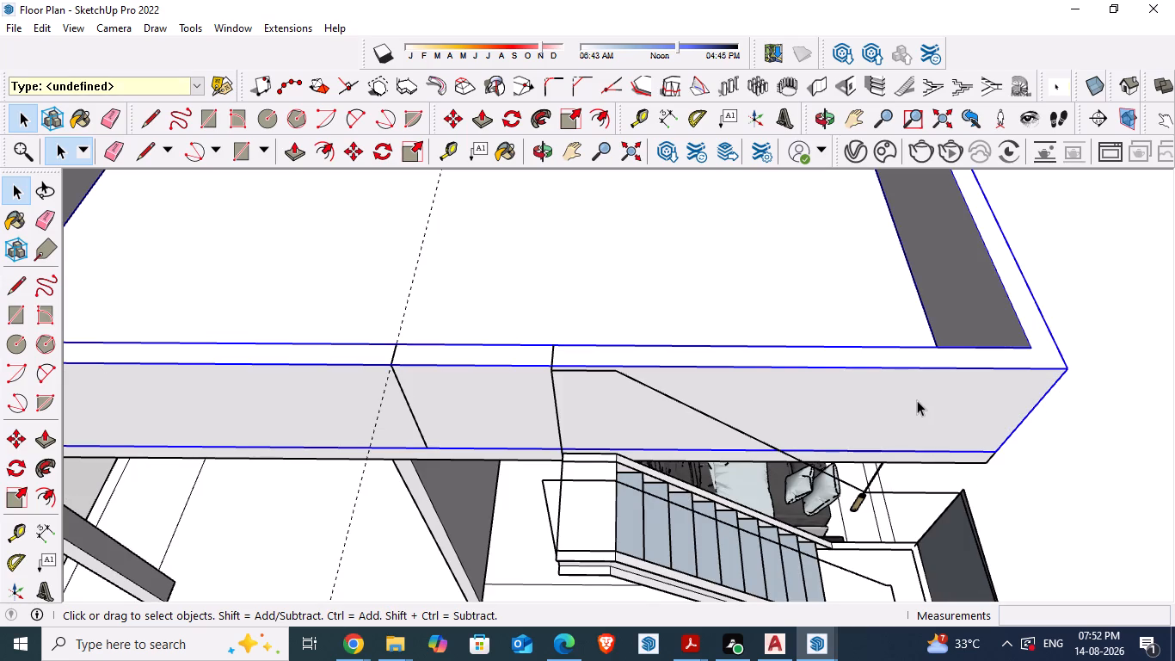
key("Delete")
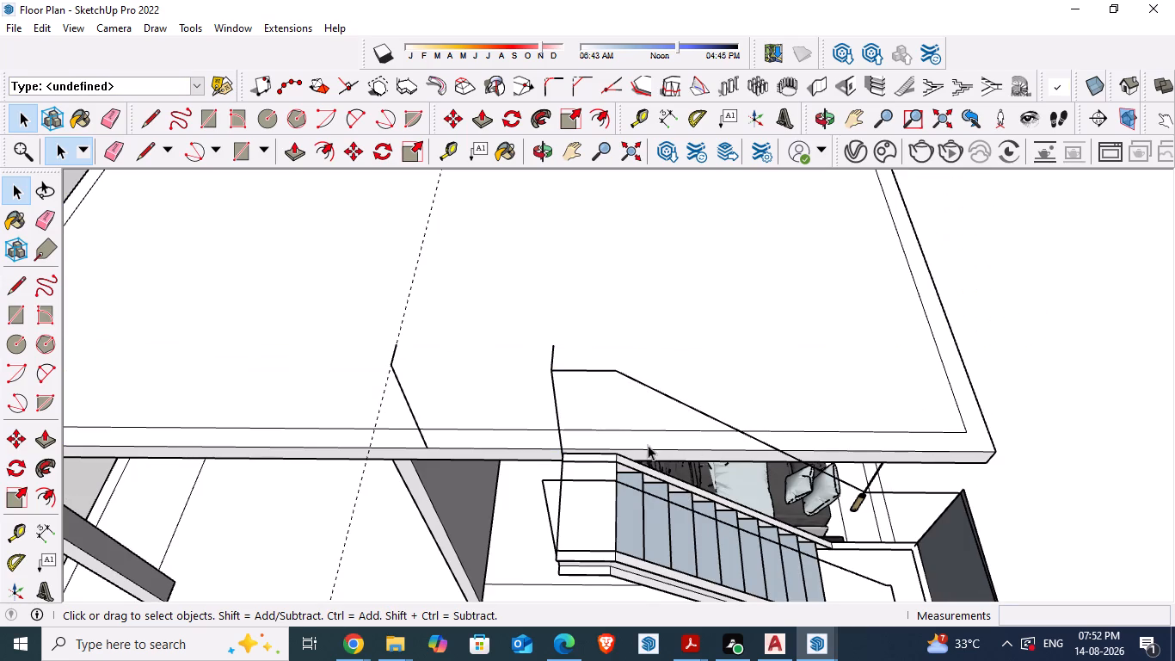
Draw a 6" line across the roof slab's edge strip from the foot of the 3' vertical line to the inner outline.
middle_click_drag(647, 445, 488, 547)
scroll(305, 429, "up", 7)
key("l")
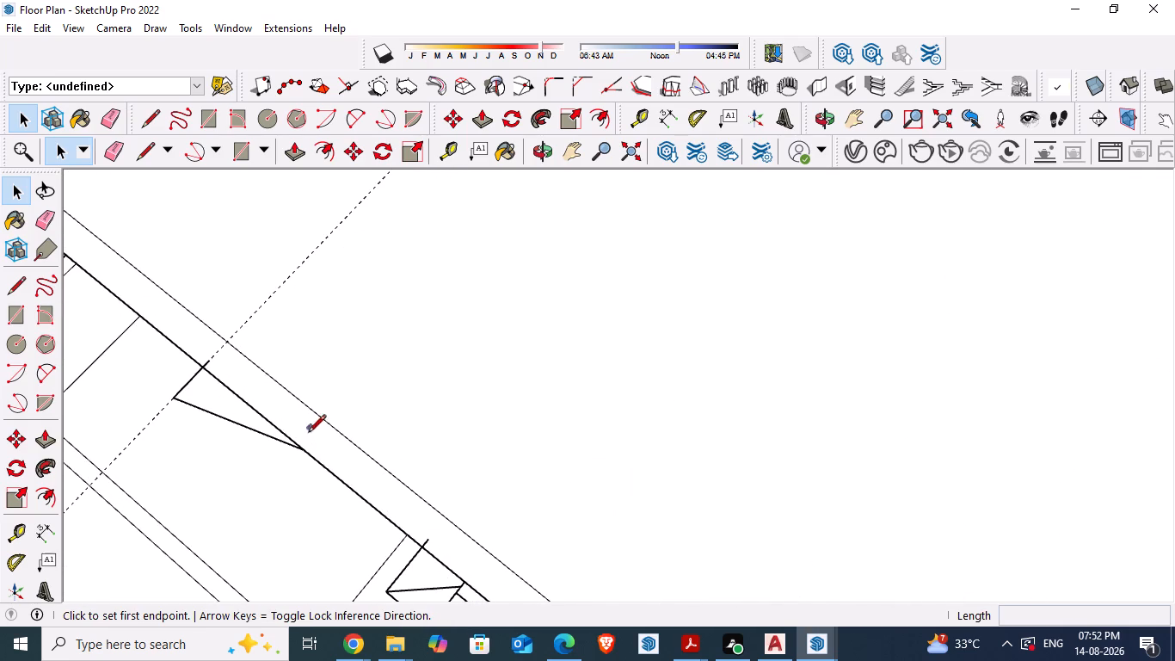
left_click(302, 453)
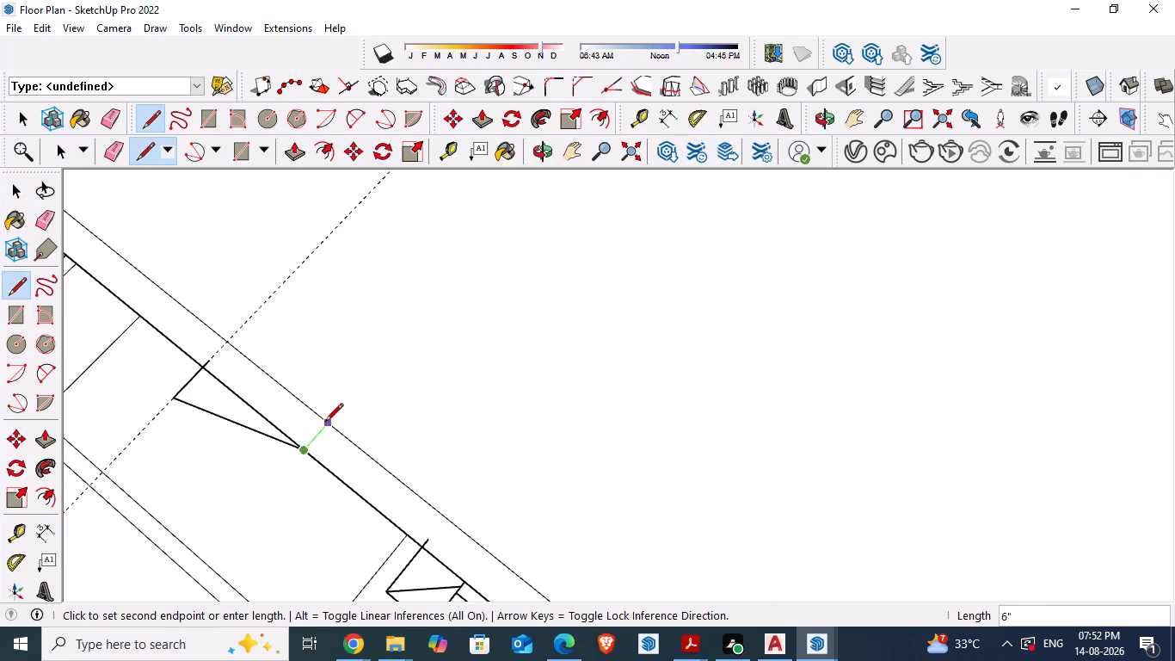
left_click(328, 423)
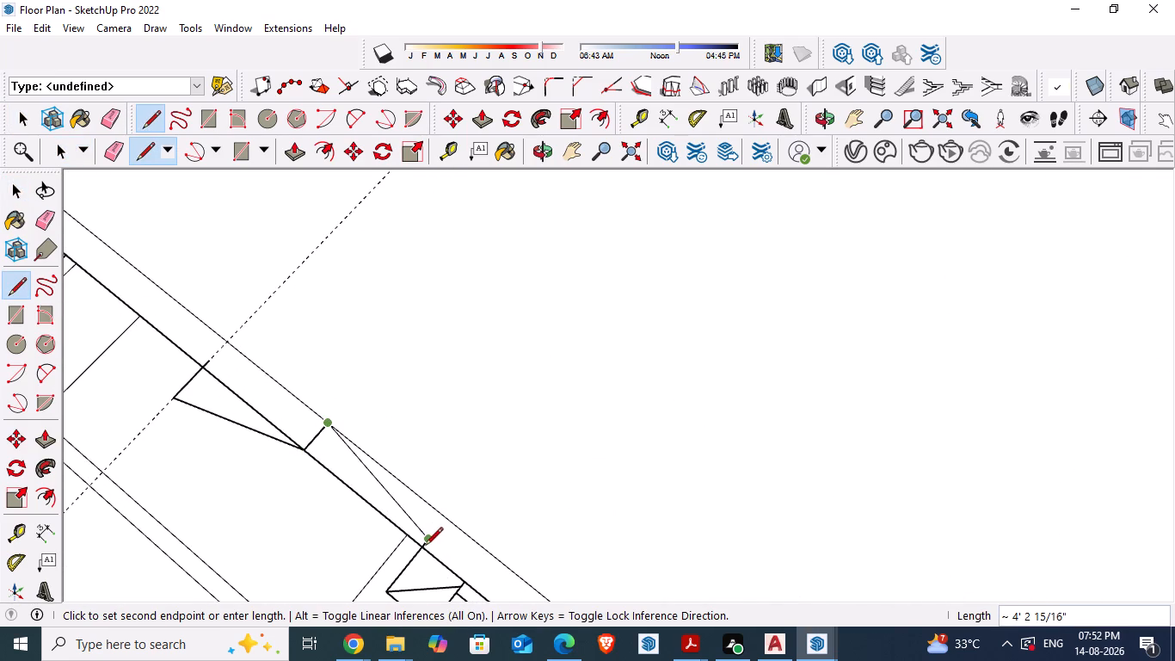
key("space")
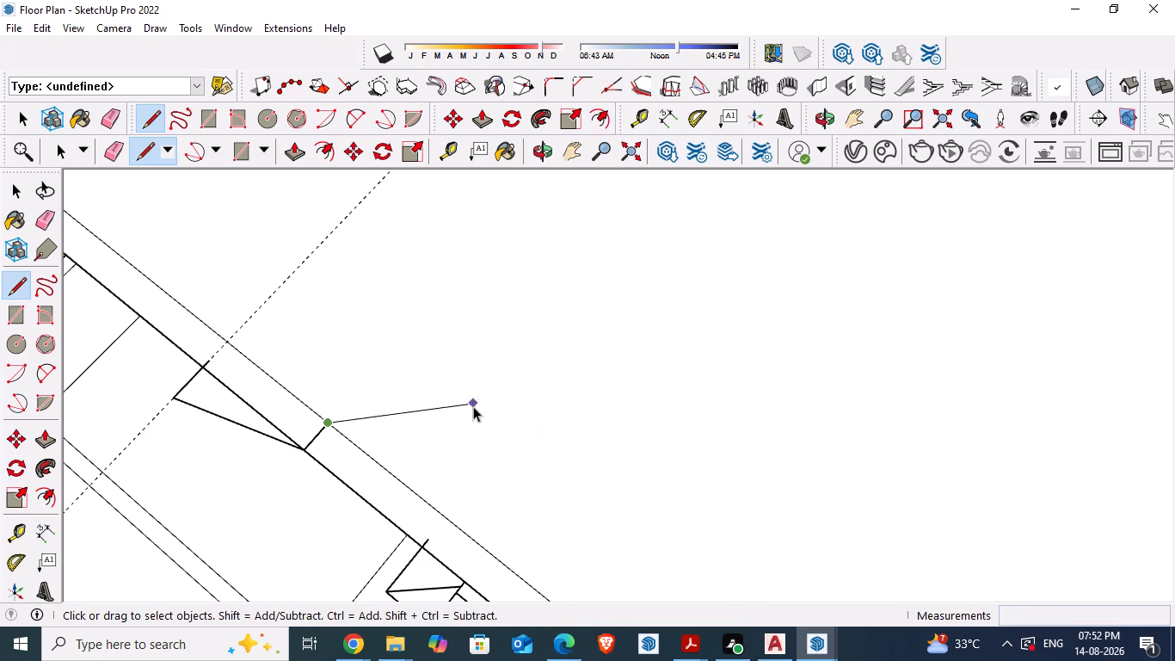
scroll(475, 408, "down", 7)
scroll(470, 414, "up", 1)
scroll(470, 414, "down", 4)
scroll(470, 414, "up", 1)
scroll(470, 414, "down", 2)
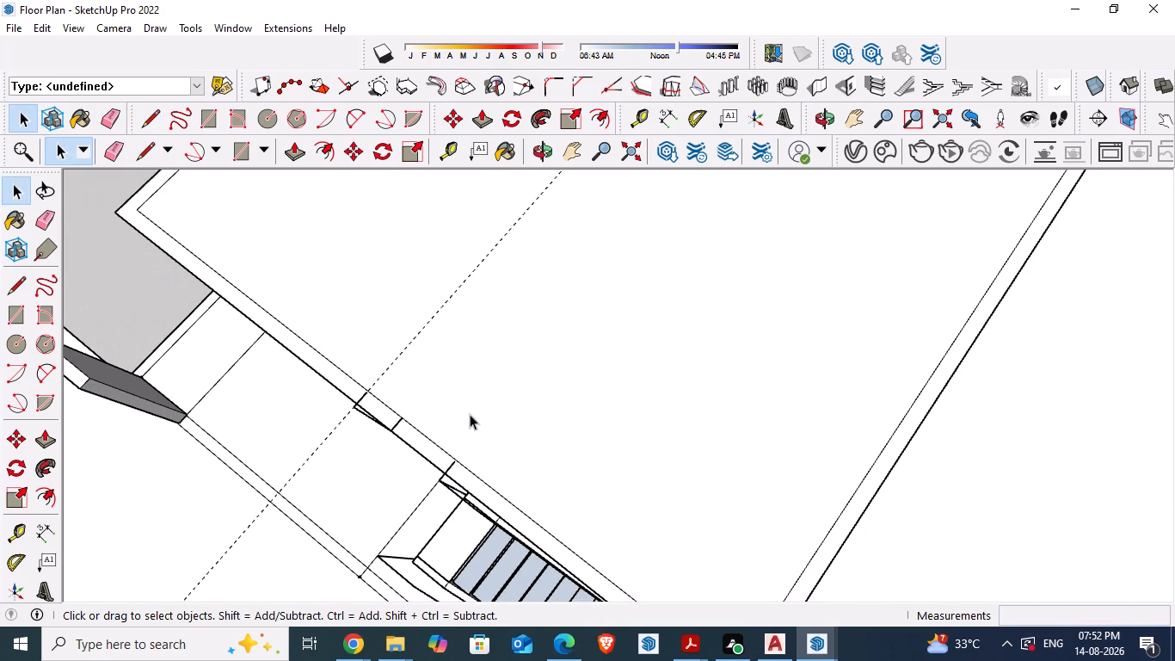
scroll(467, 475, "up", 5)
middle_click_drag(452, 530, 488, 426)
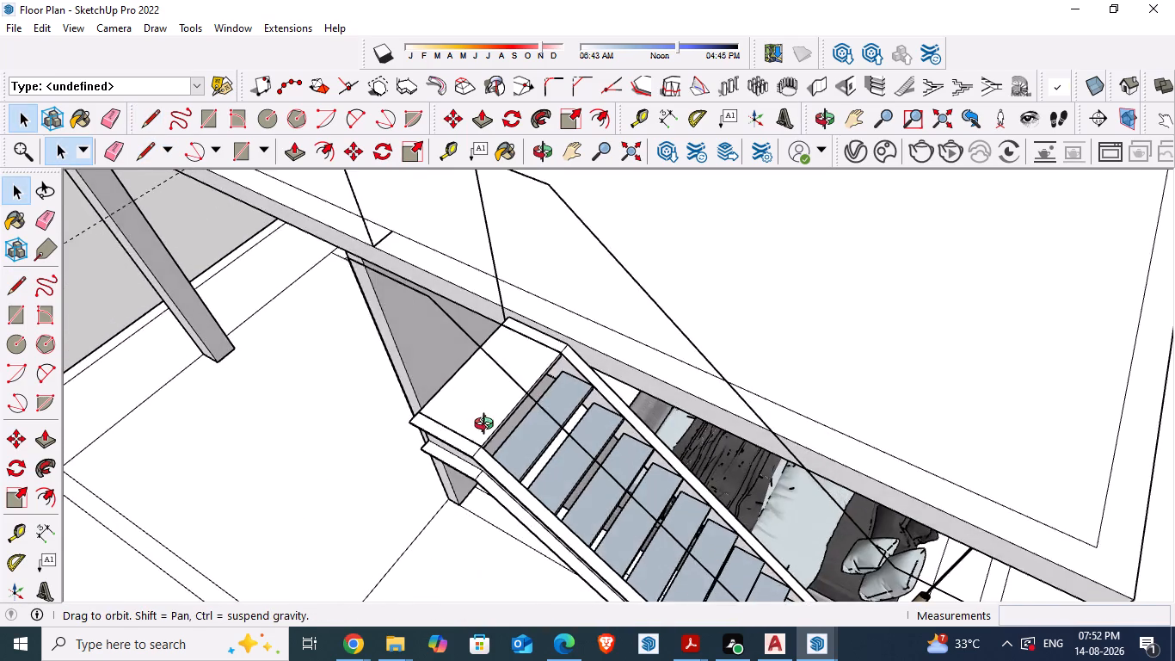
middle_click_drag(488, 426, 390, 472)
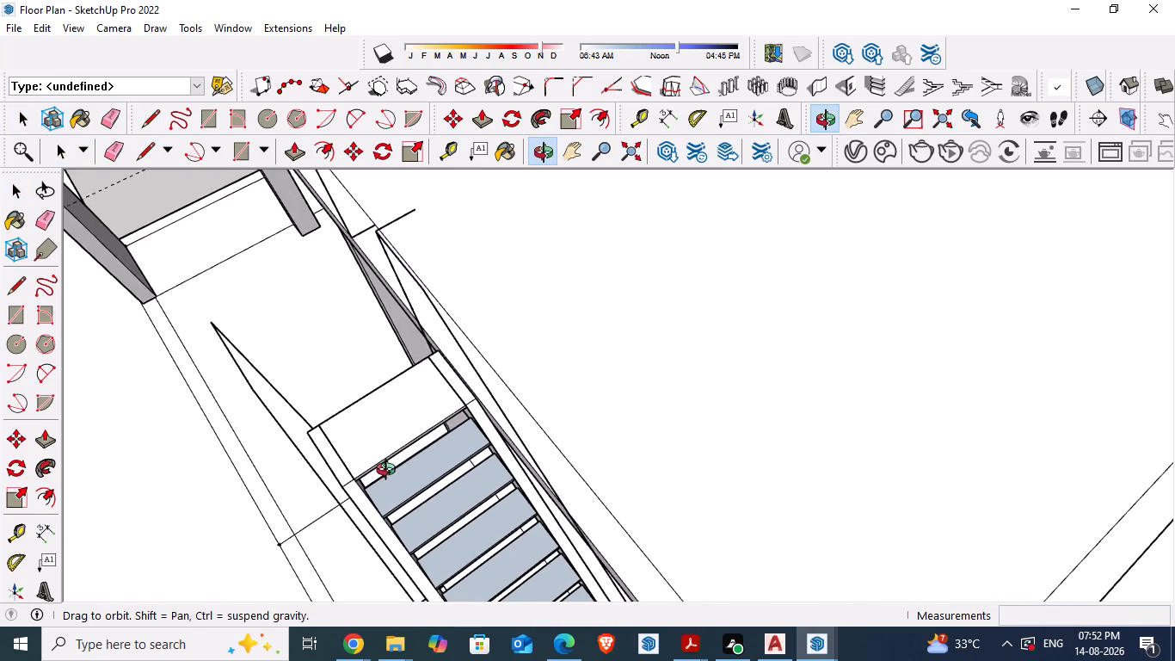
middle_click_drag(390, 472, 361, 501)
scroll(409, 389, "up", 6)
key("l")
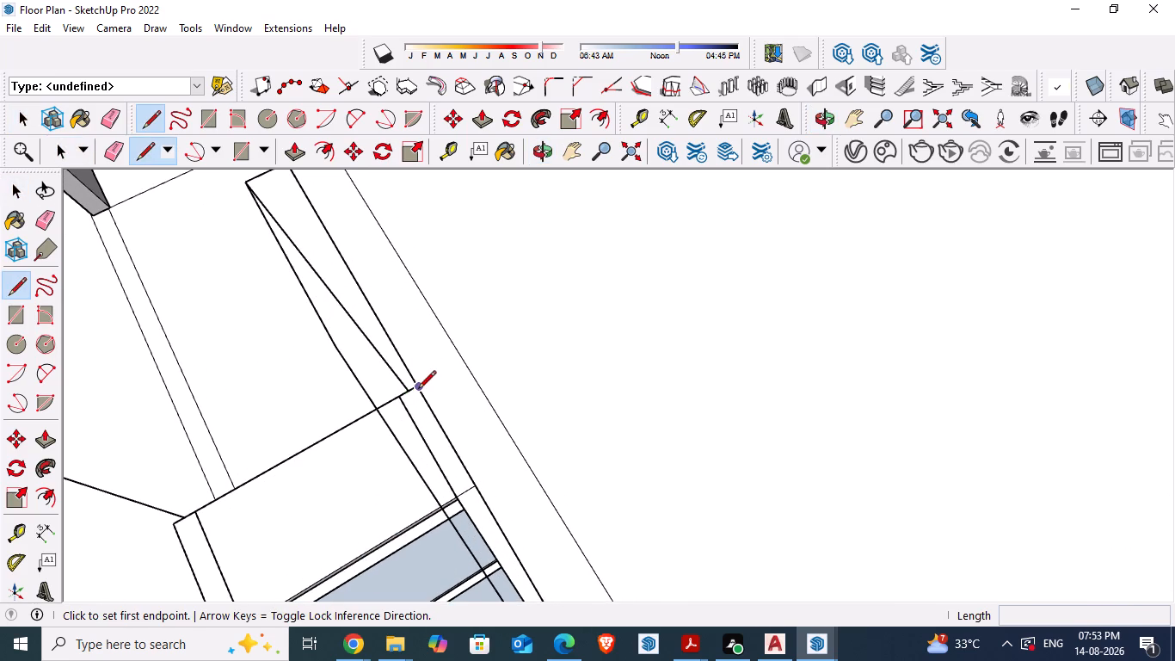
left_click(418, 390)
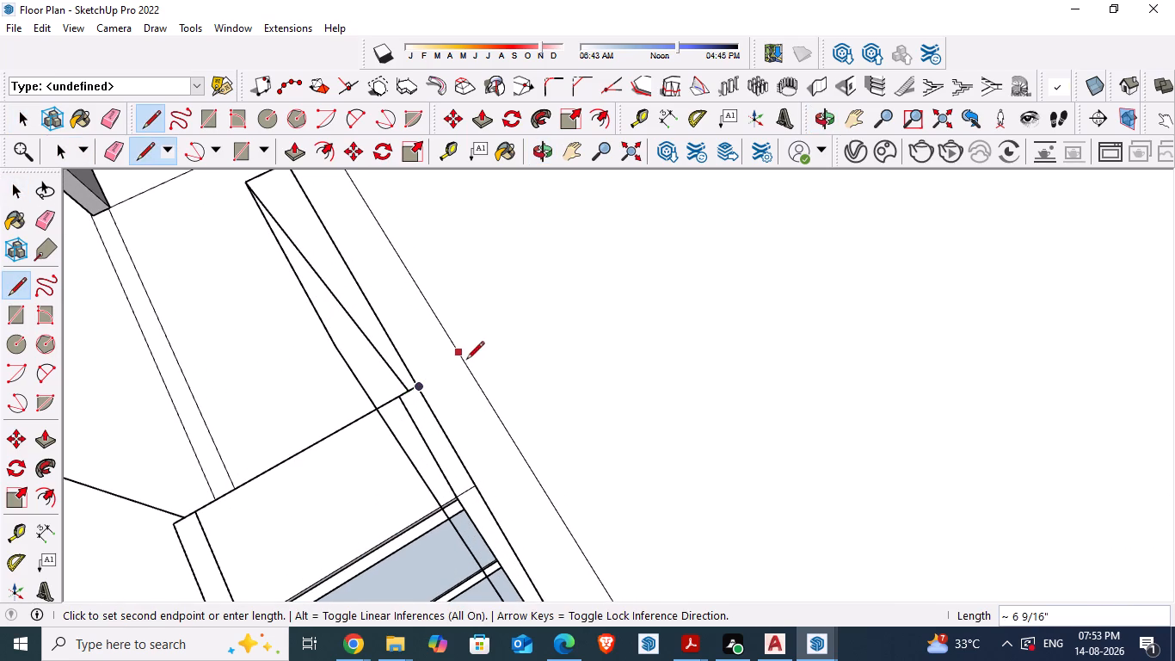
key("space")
Place a guide 3' from the new 6" line, towards the staircase end.
scroll(491, 411, "down", 4)
middle_click_drag(330, 466, 481, 447)
scroll(475, 450, "down", 1)
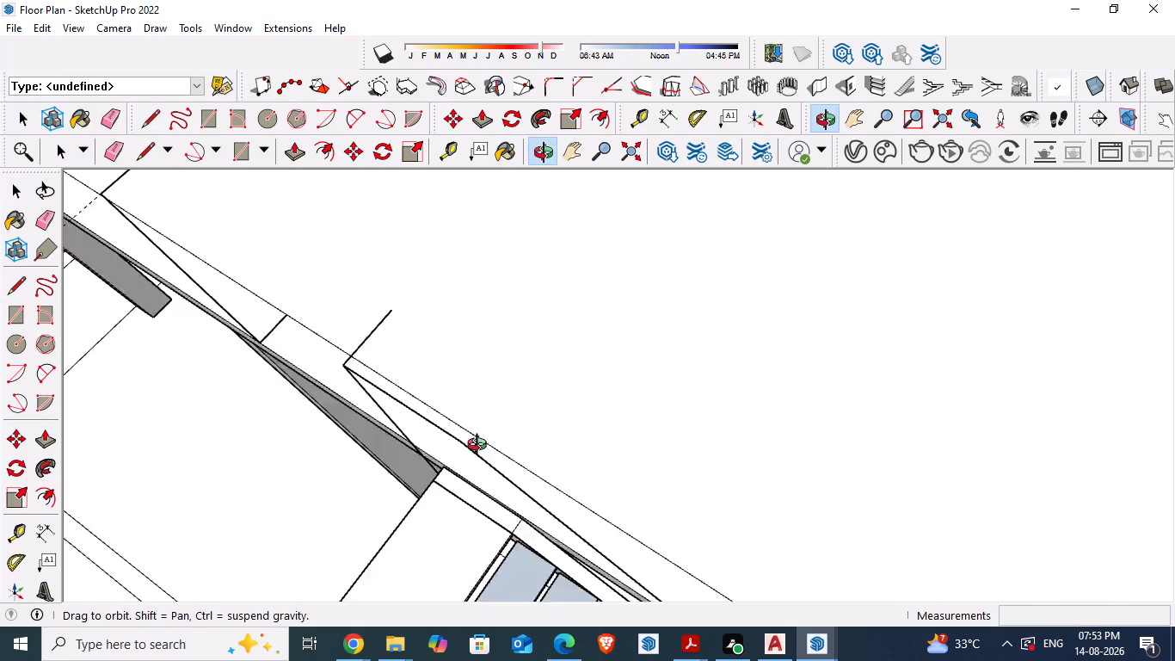
middle_click_drag(481, 447, 590, 407)
key("t")
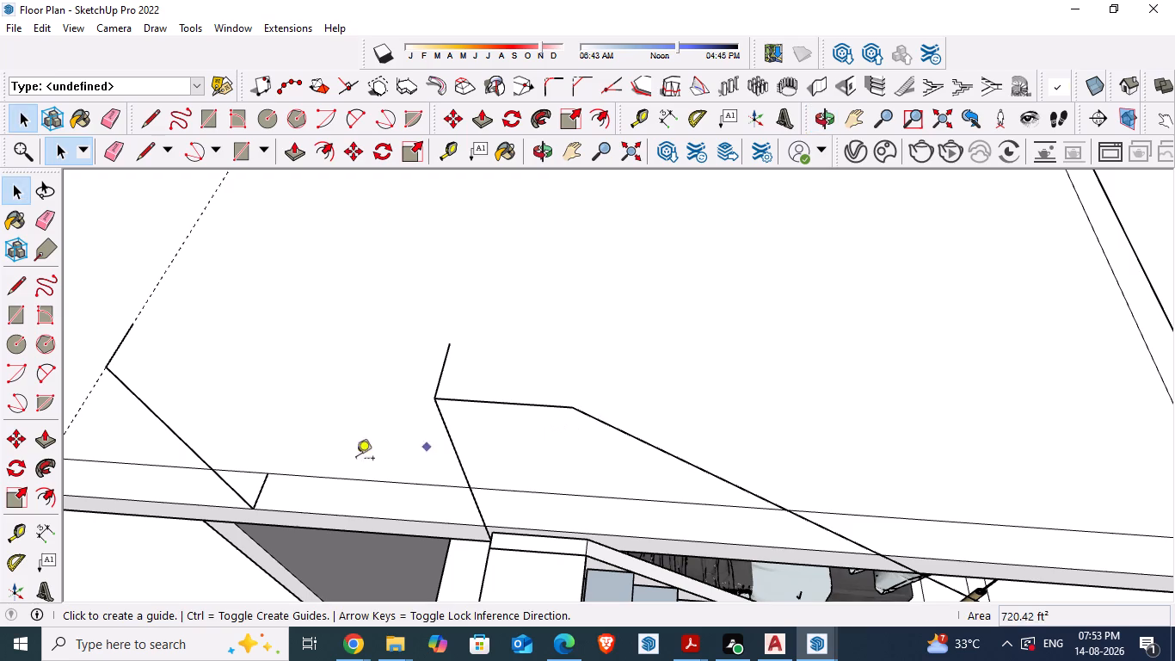
left_click(265, 486)
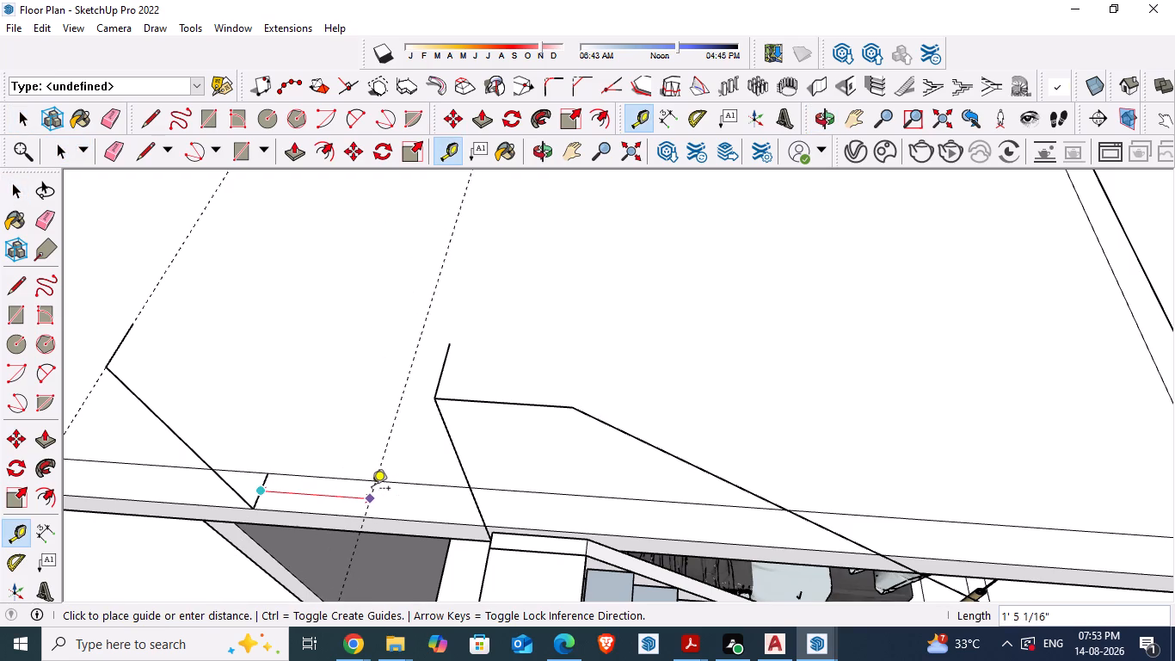
key("3")
key("apostrophe")
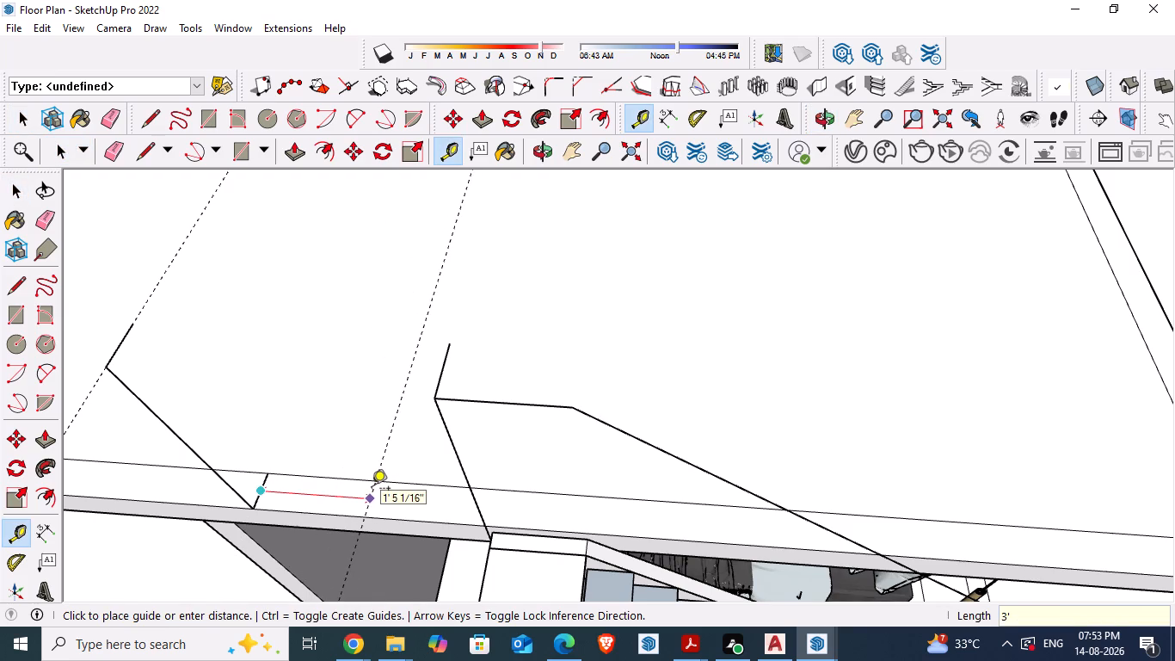
key("Return")
key("space")
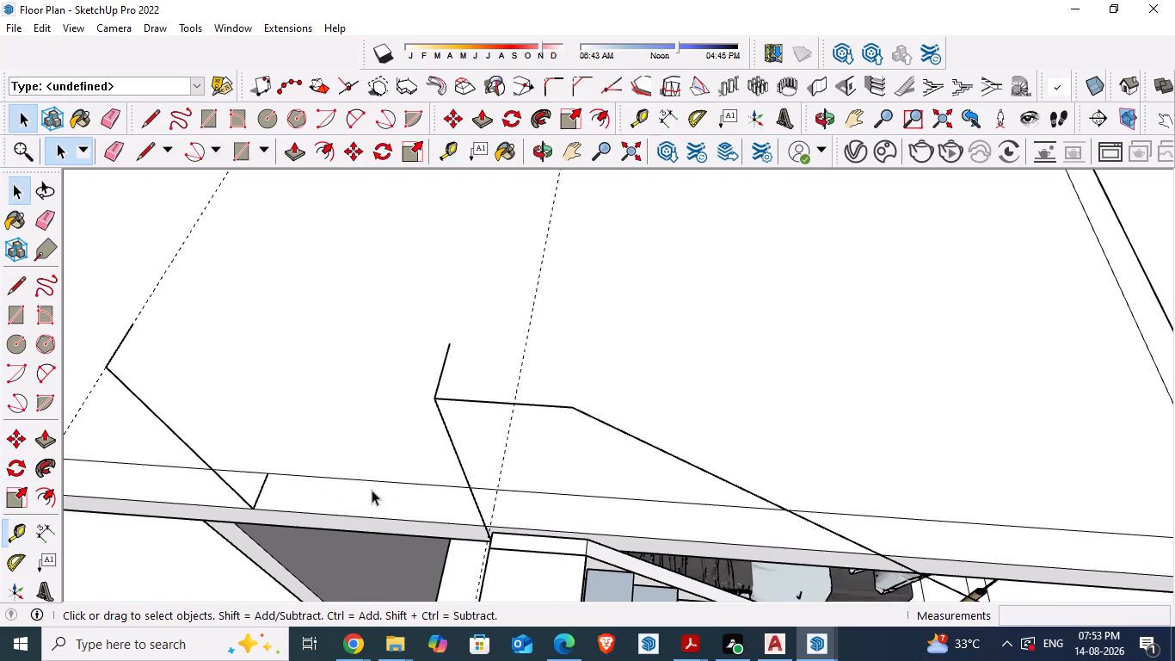
Erase the old guide line that passes through the leftover line across the deleted parapet's top.
scroll(385, 425, "down", 4)
middle_click_drag(317, 469, 373, 464)
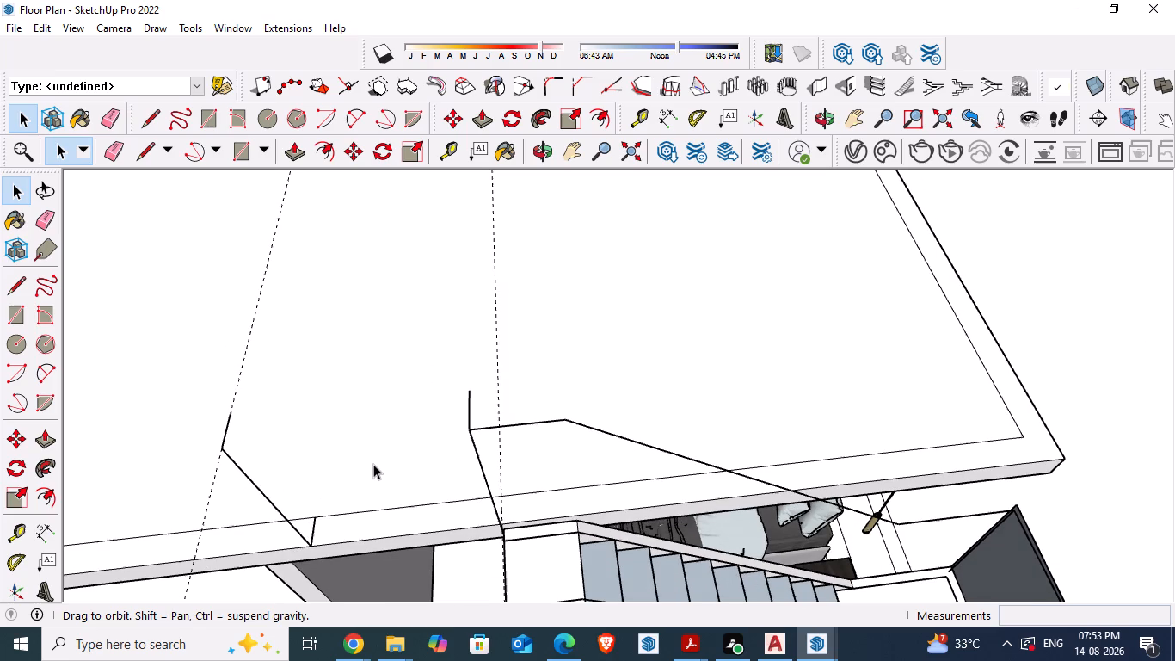
key("e")
left_click_drag(224, 343, 255, 353)
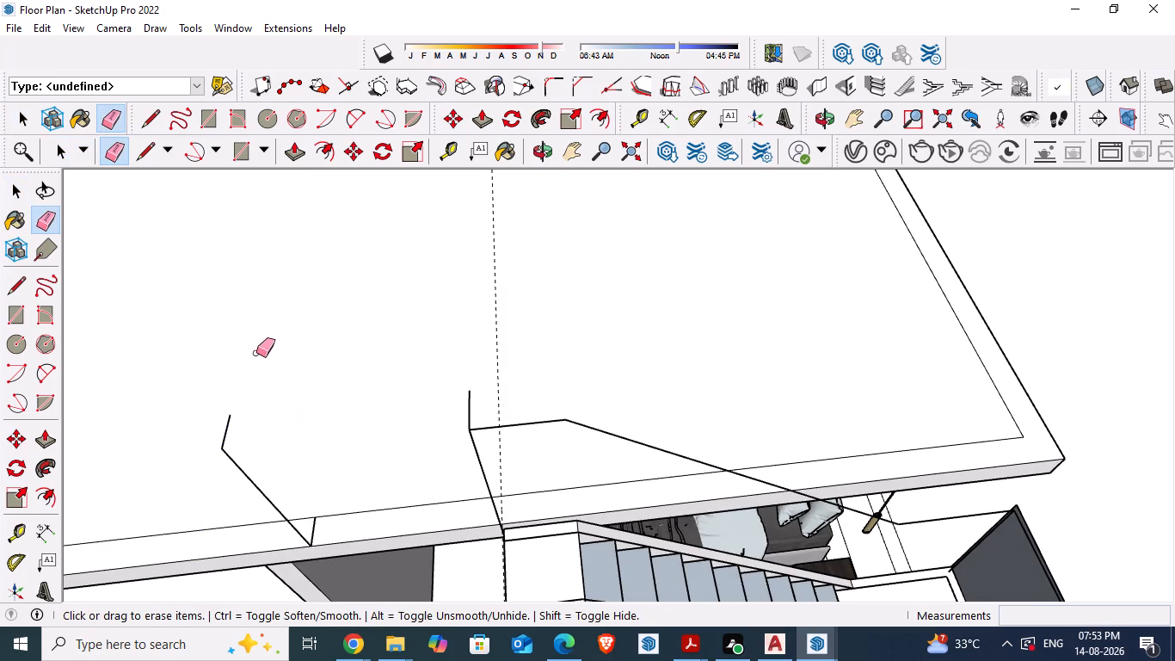
Delete the leftover line across the deleted parapet's top and the 3' vertical line at the 6" line.
key("space")
left_click(229, 424)
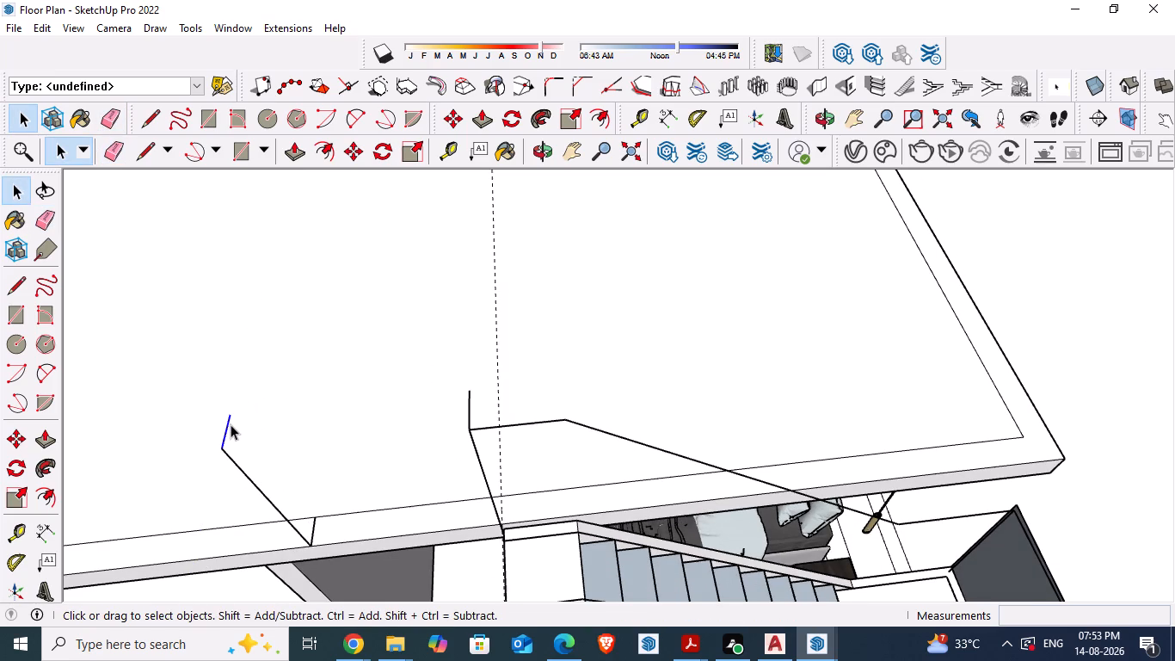
key("Delete")
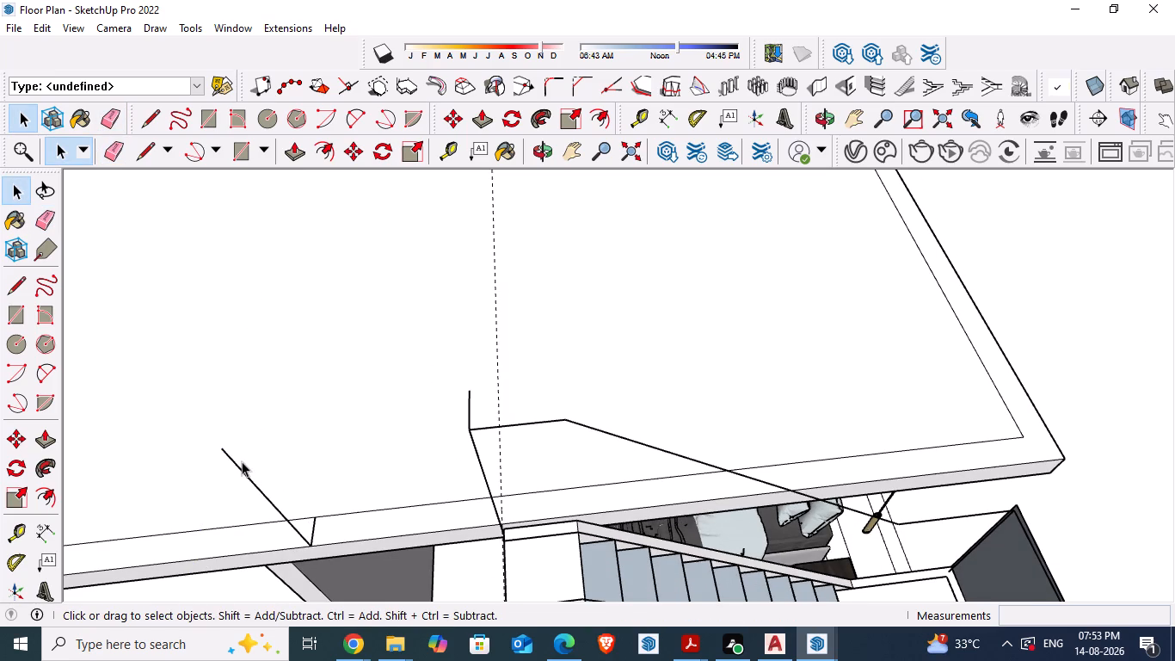
left_click(238, 466)
key("Delete")
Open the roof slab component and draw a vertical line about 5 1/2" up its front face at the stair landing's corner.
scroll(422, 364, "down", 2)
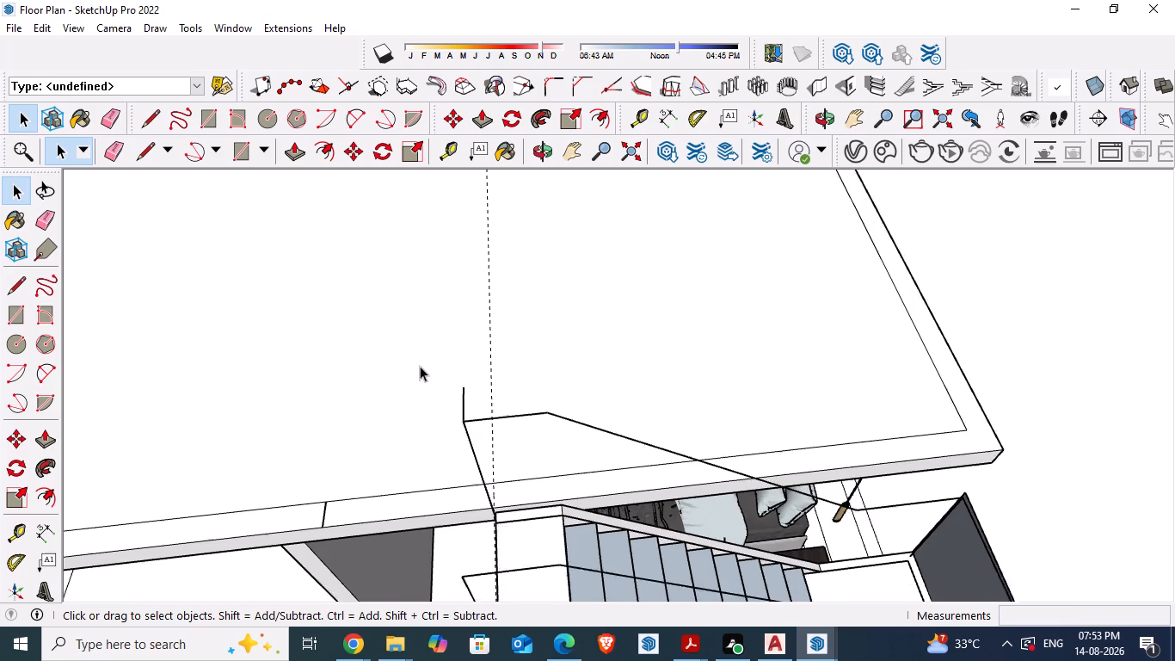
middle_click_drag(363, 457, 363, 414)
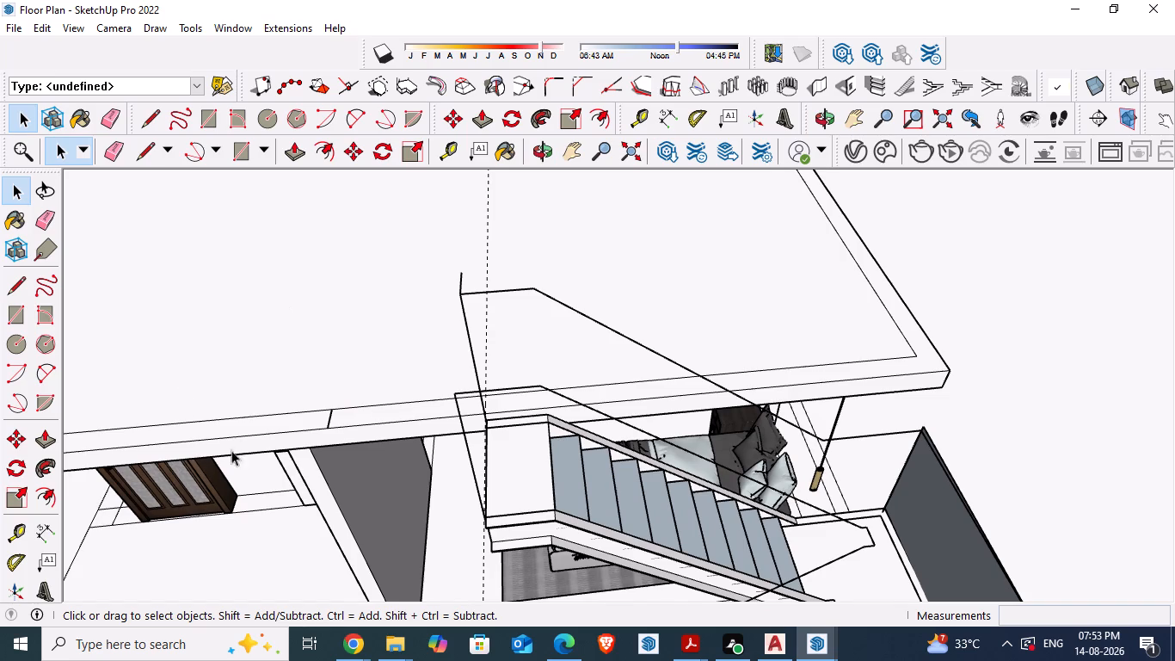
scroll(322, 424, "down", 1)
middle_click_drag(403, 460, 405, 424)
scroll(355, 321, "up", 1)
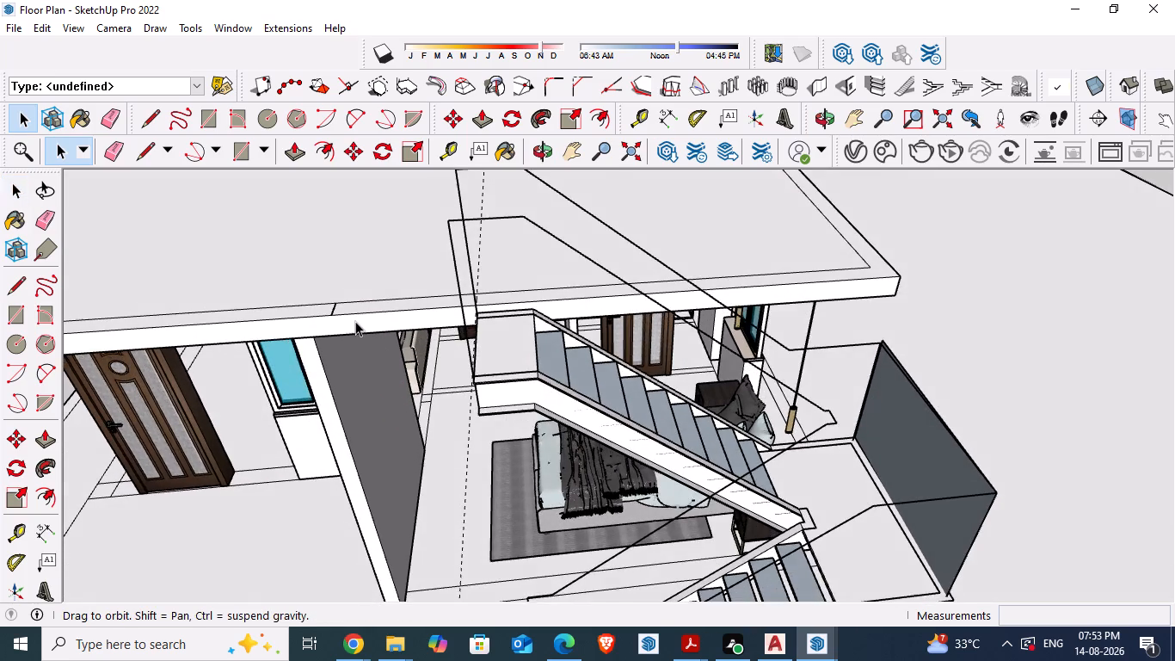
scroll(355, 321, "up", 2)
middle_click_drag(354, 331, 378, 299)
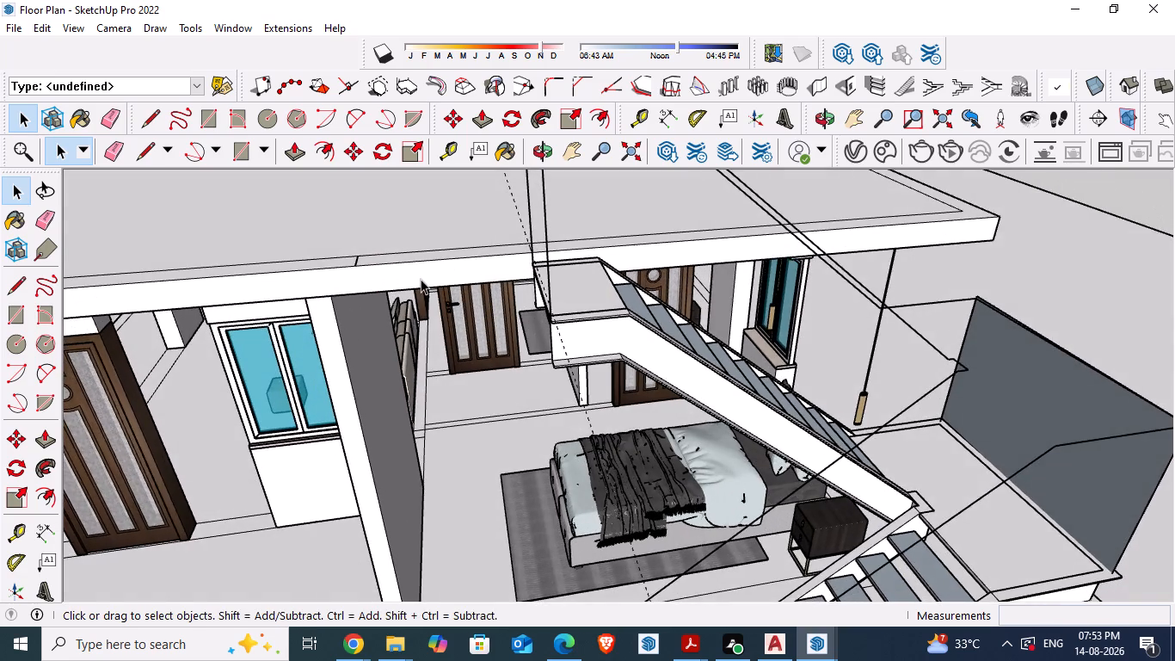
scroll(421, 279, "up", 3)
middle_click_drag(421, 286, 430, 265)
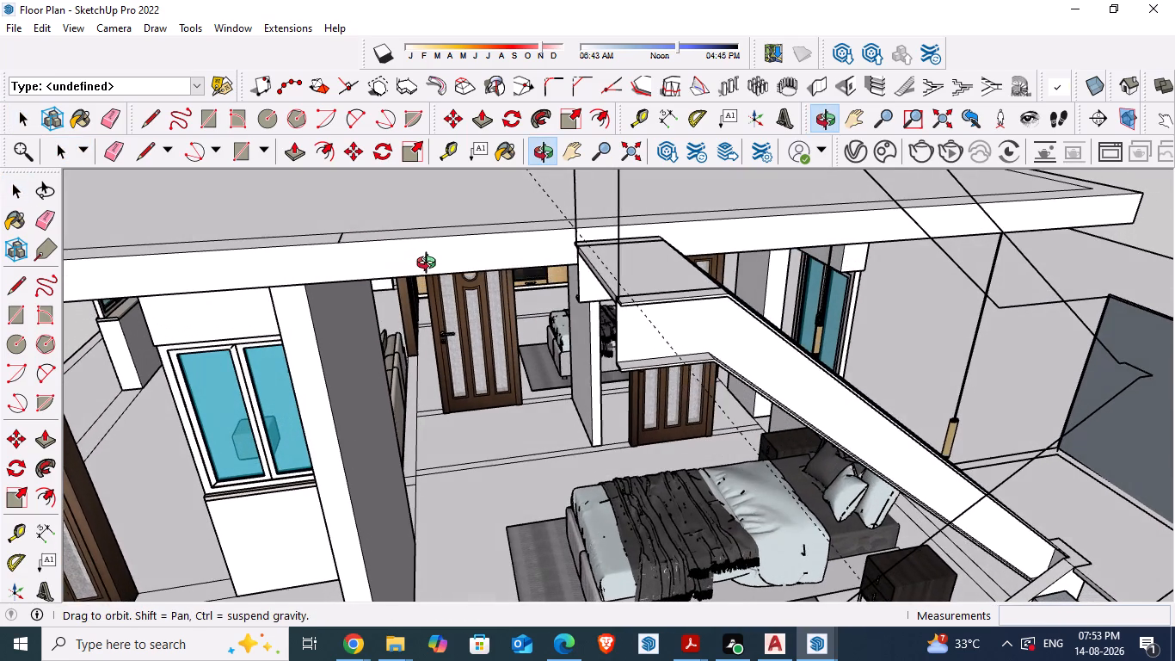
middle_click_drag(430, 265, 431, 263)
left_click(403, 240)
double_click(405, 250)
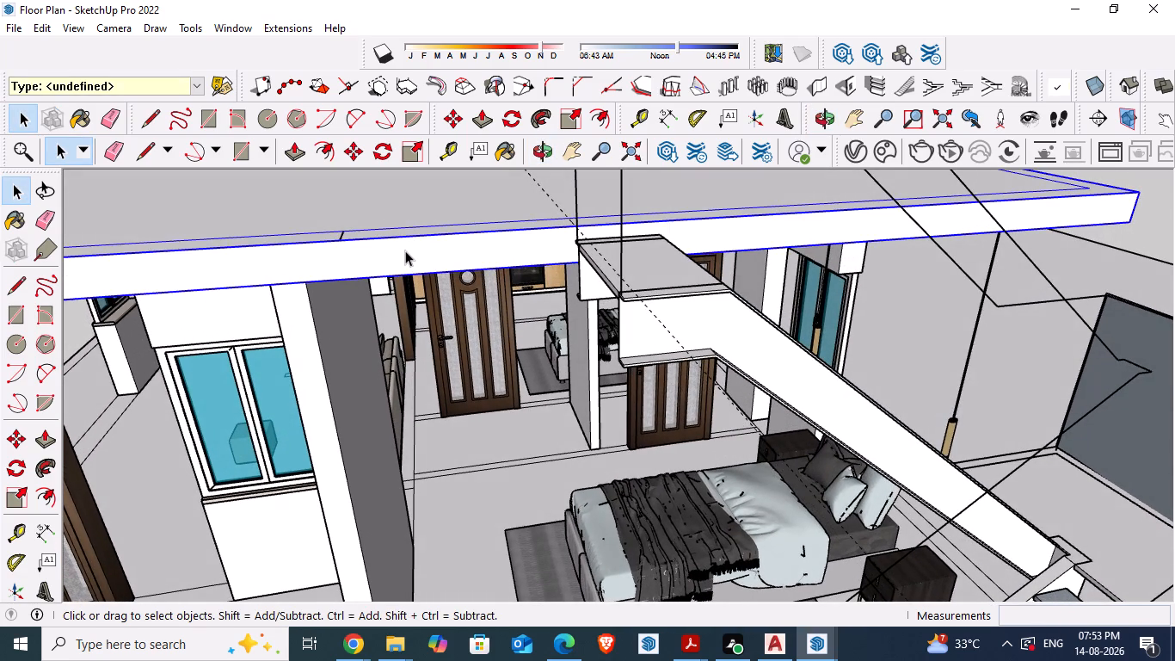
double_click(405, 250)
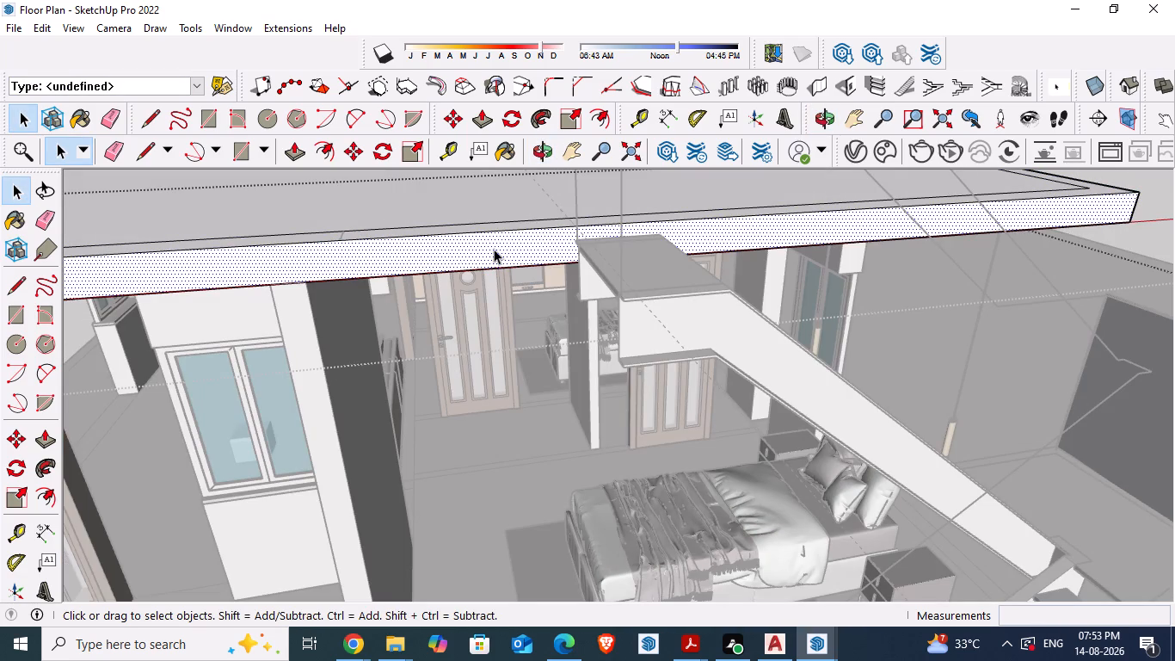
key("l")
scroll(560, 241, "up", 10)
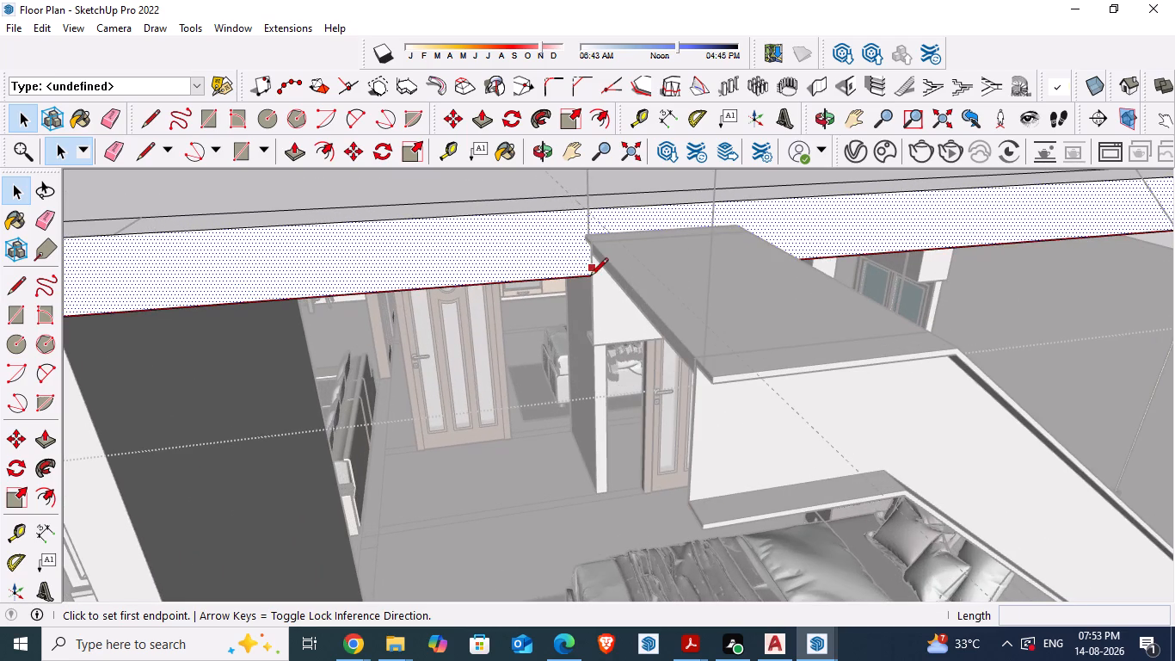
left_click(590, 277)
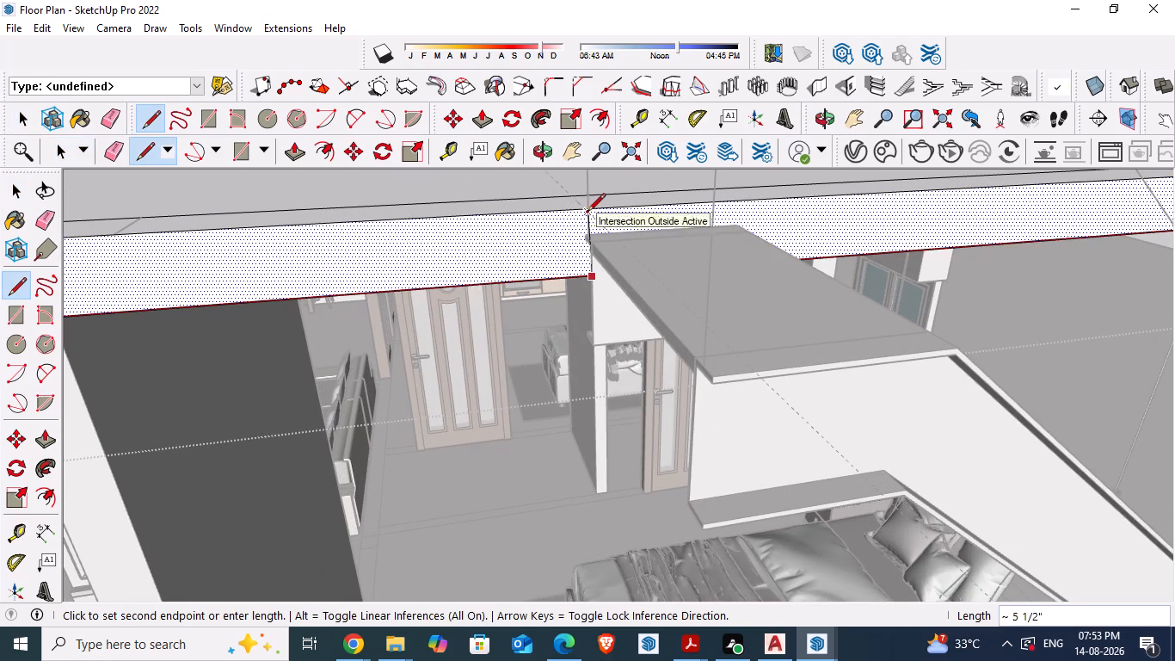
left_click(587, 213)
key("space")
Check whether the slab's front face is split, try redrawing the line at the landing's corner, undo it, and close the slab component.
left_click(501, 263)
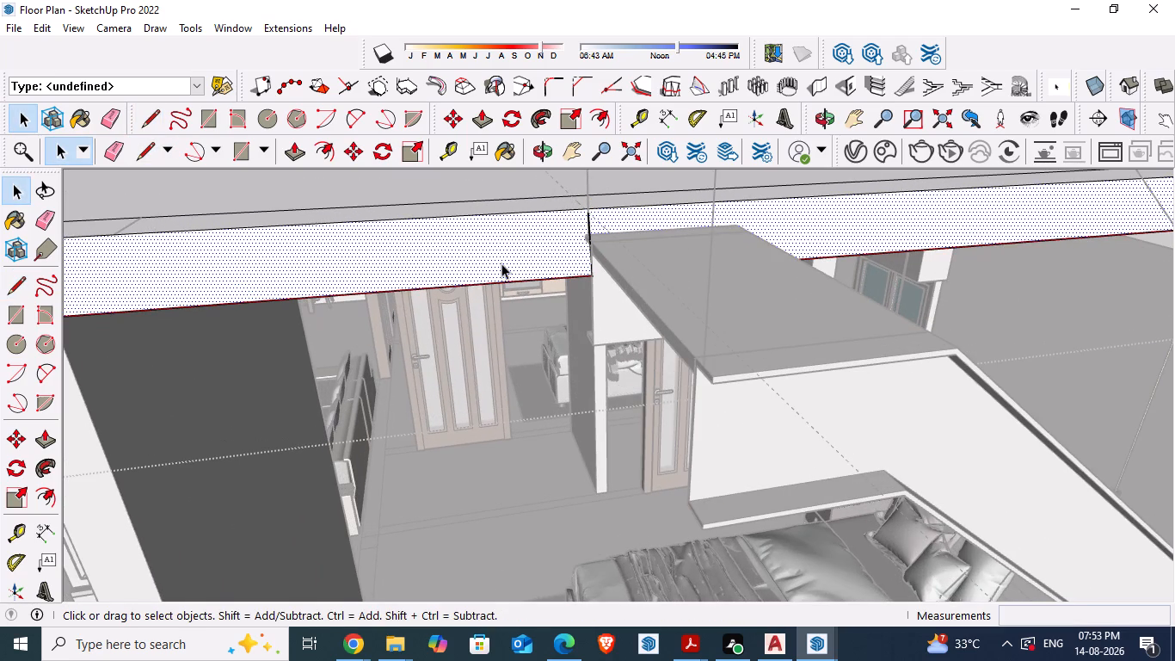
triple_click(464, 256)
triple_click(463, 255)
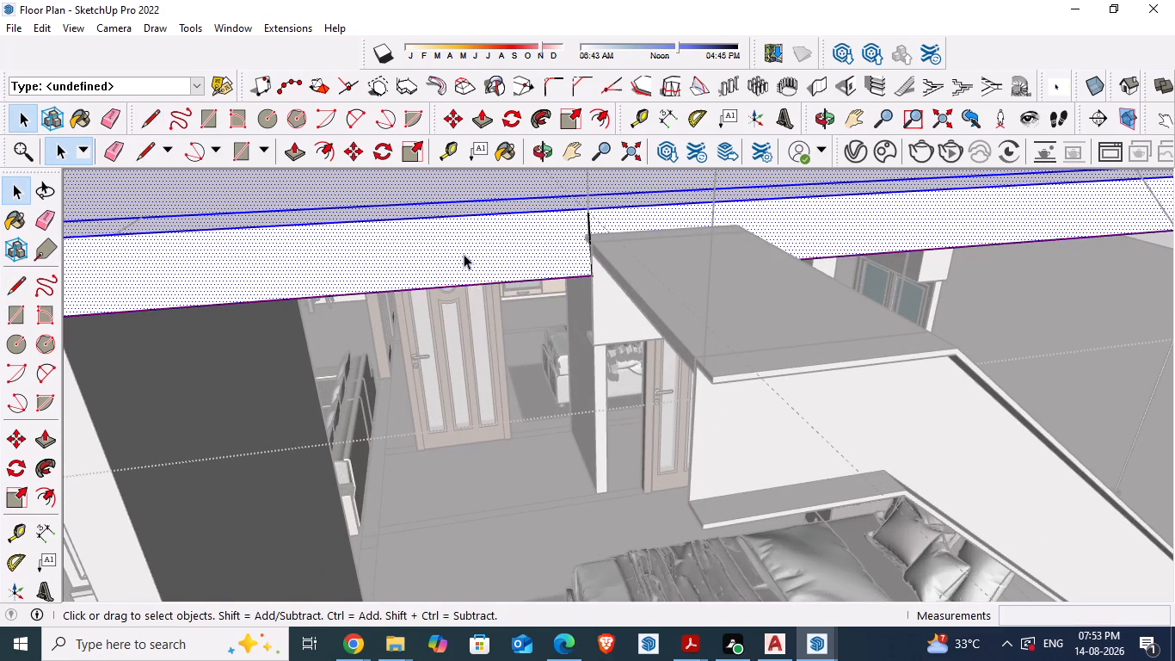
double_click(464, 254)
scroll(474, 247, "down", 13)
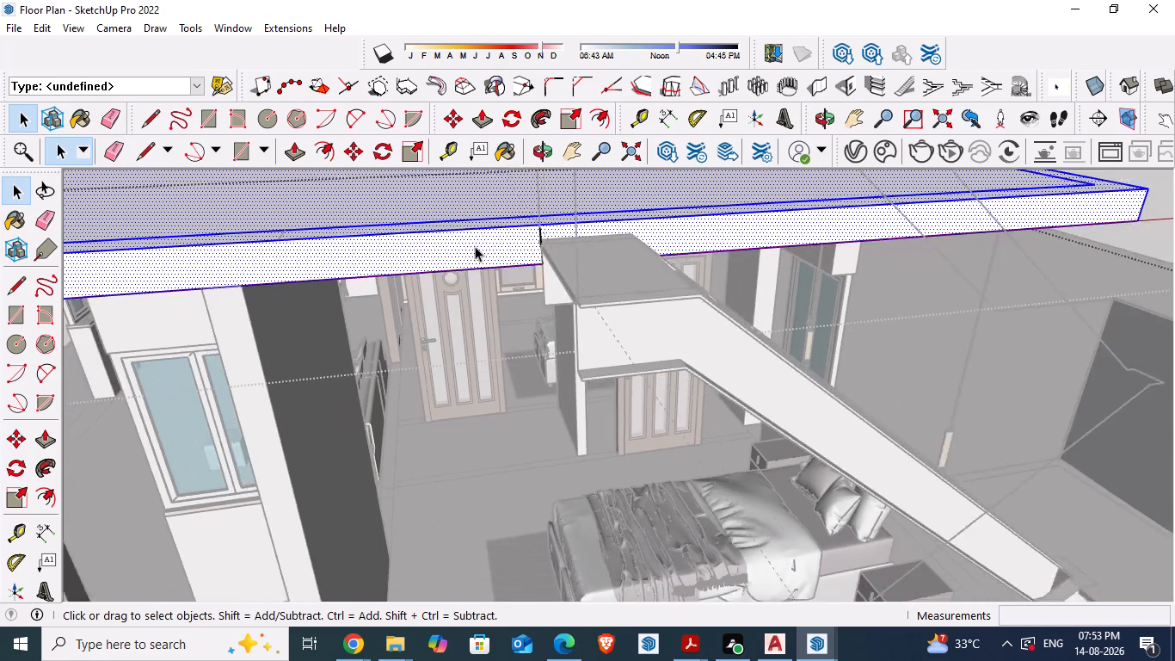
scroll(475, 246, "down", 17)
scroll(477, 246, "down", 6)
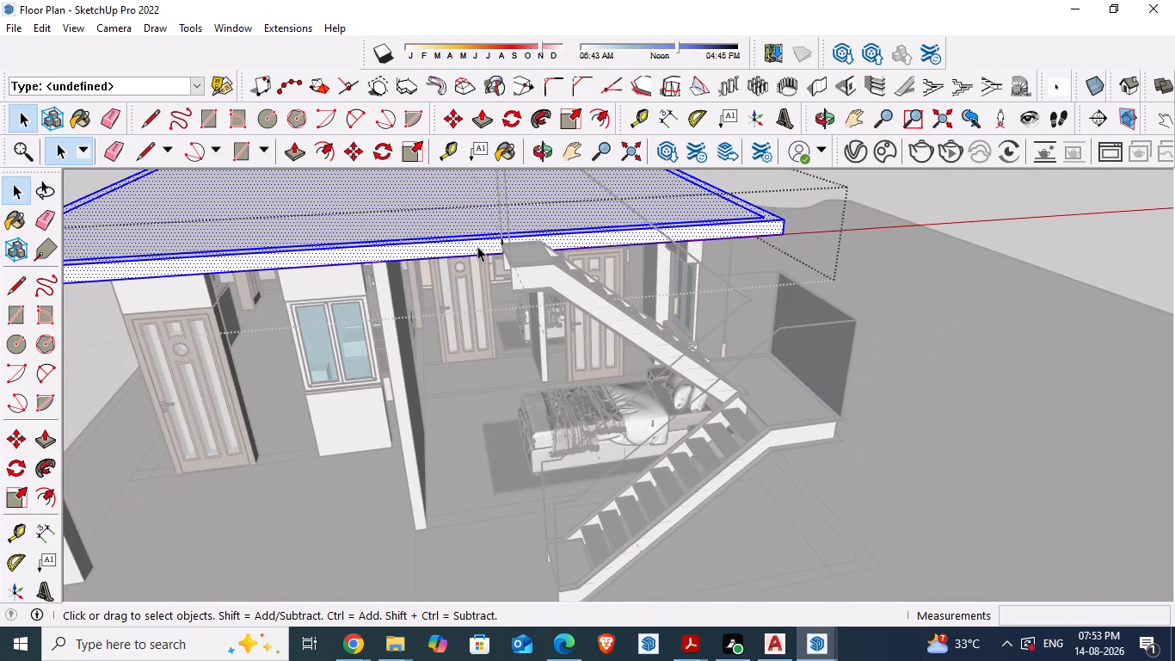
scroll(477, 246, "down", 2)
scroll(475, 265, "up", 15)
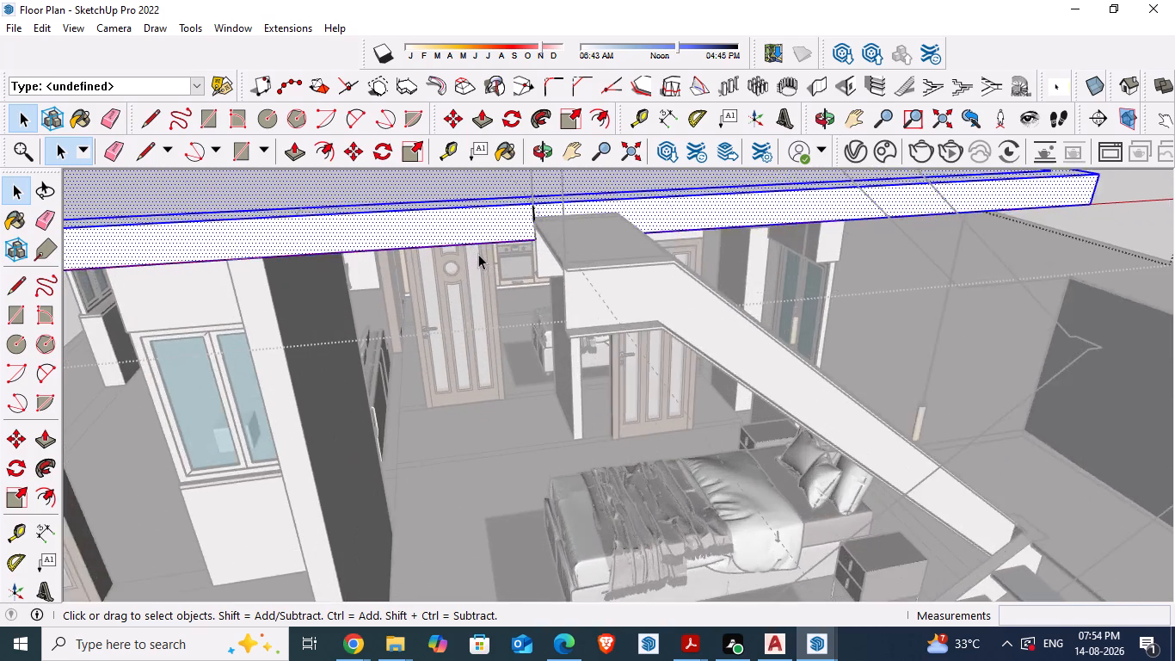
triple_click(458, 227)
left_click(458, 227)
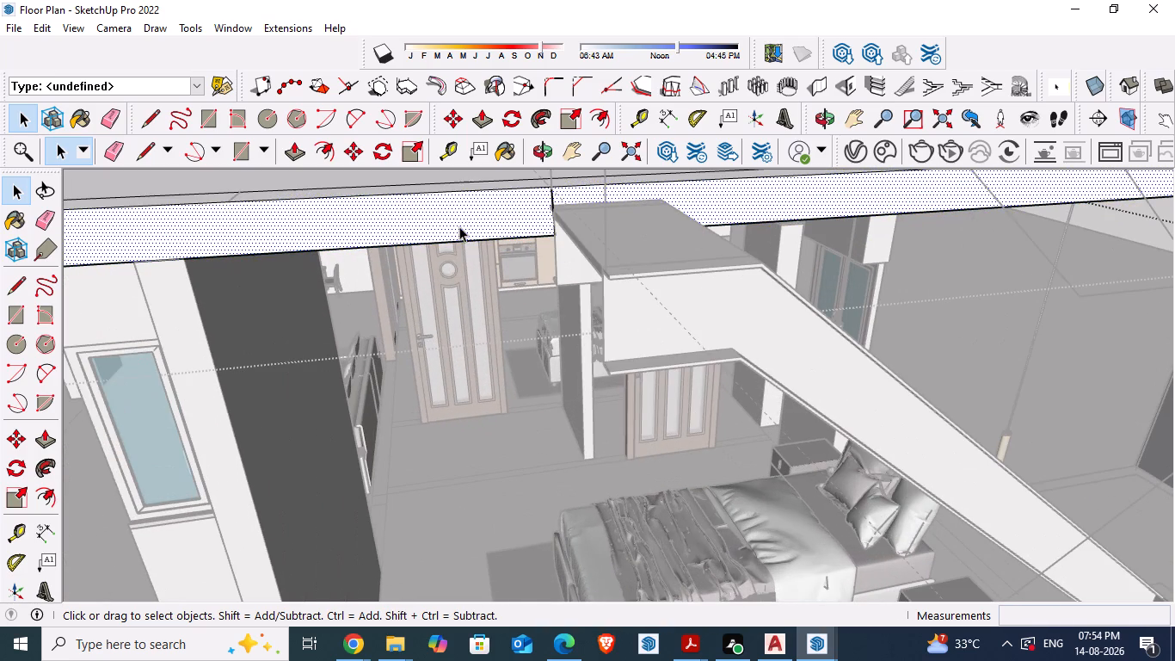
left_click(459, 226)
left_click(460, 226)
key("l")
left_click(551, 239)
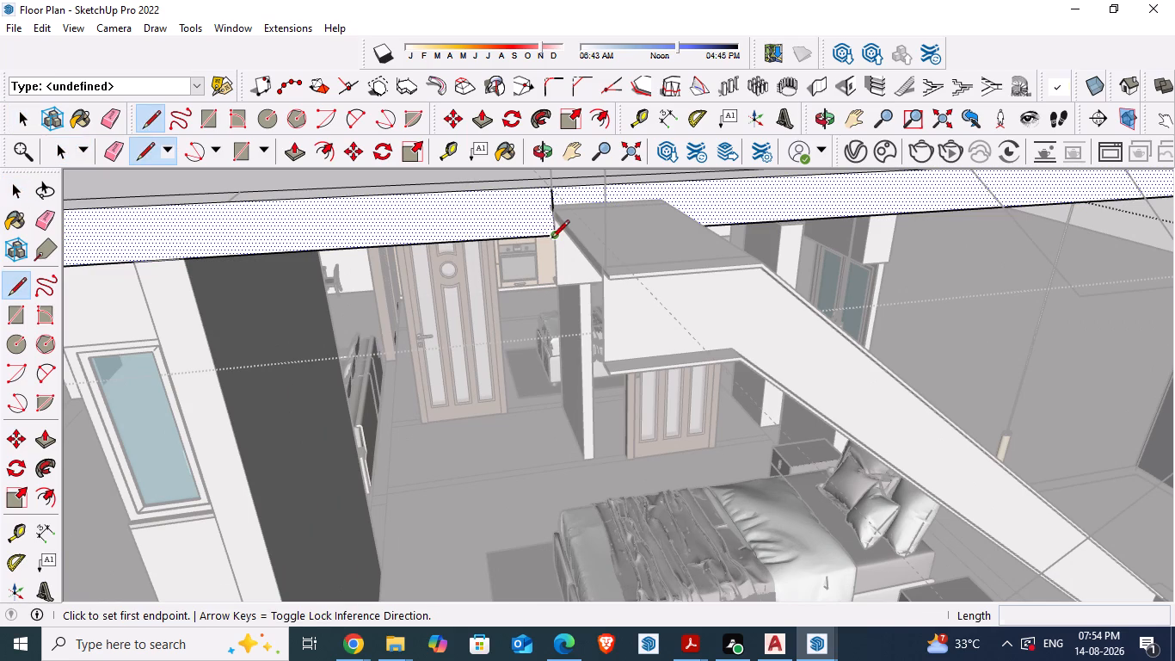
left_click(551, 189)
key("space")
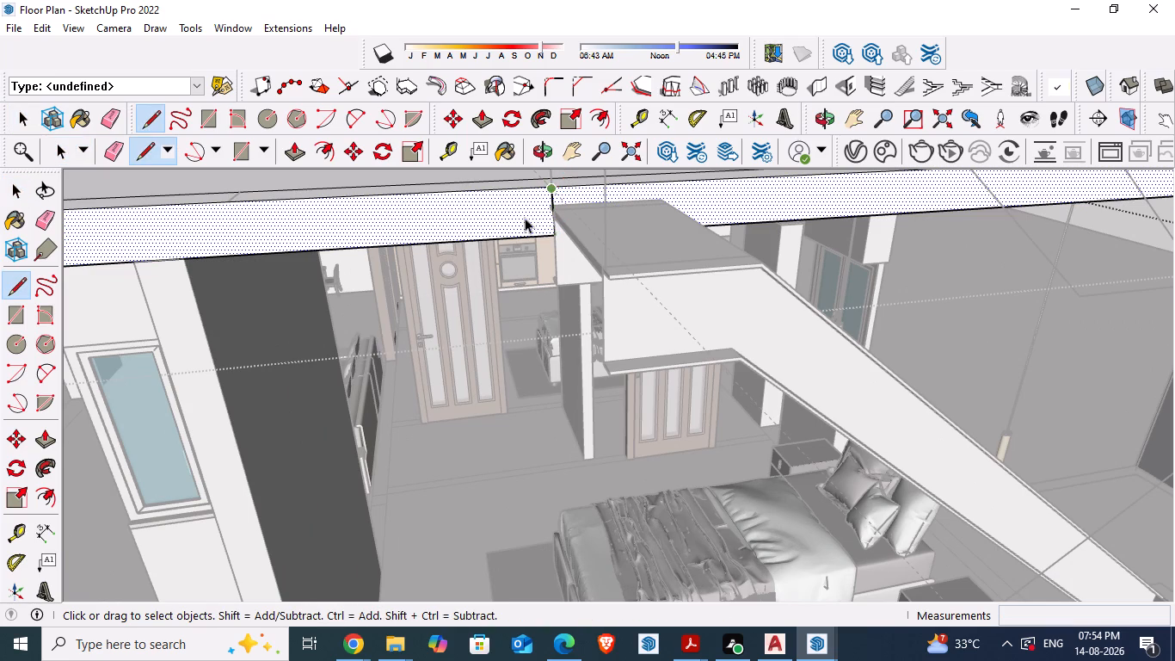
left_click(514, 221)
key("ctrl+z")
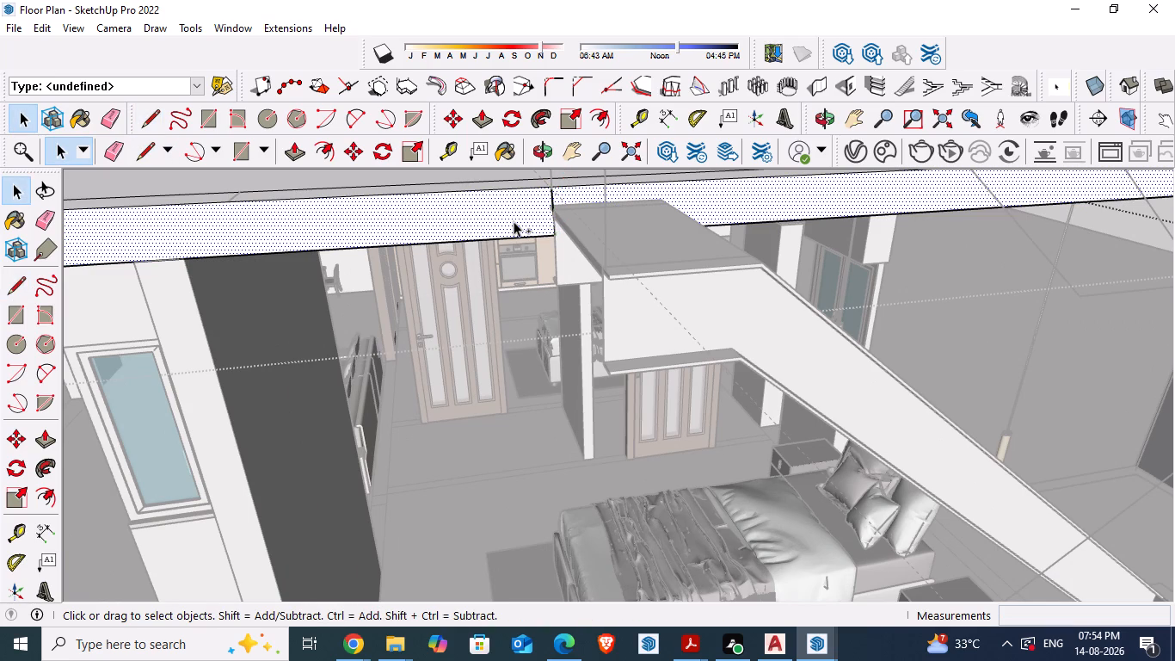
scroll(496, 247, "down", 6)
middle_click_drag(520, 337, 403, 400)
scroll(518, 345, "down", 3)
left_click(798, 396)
Open the roof slab component for editing and draw a 6" vertical line down its front face from the 6" line across the edge strip.
scroll(179, 405, "up", 2)
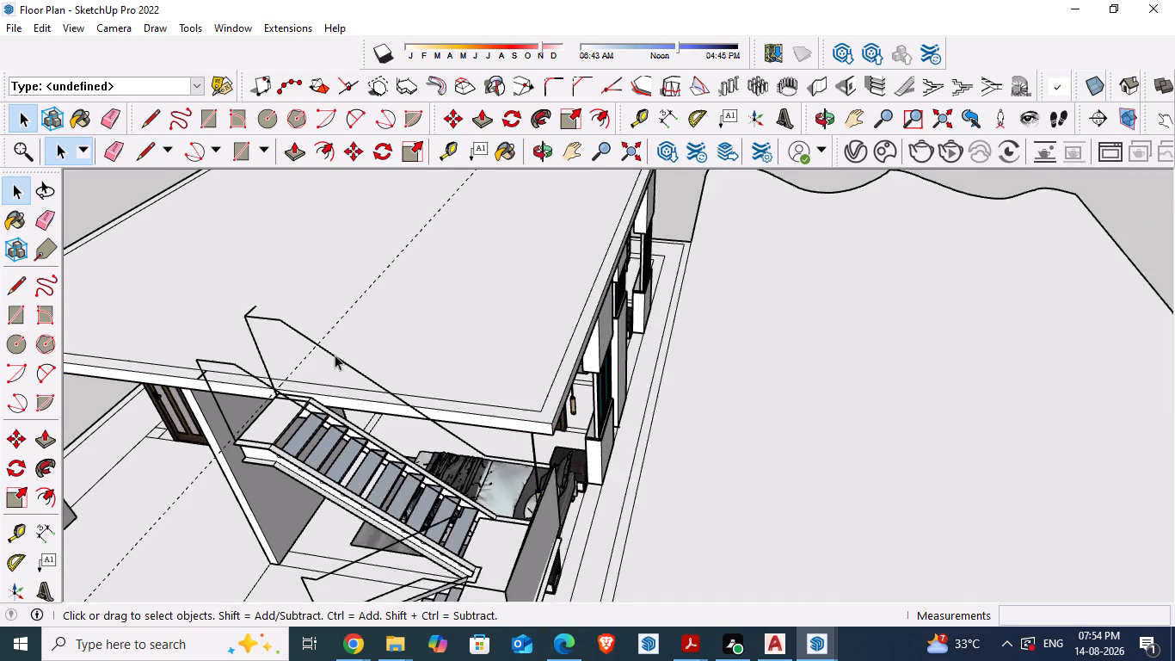
left_click(445, 334)
right_click(446, 334)
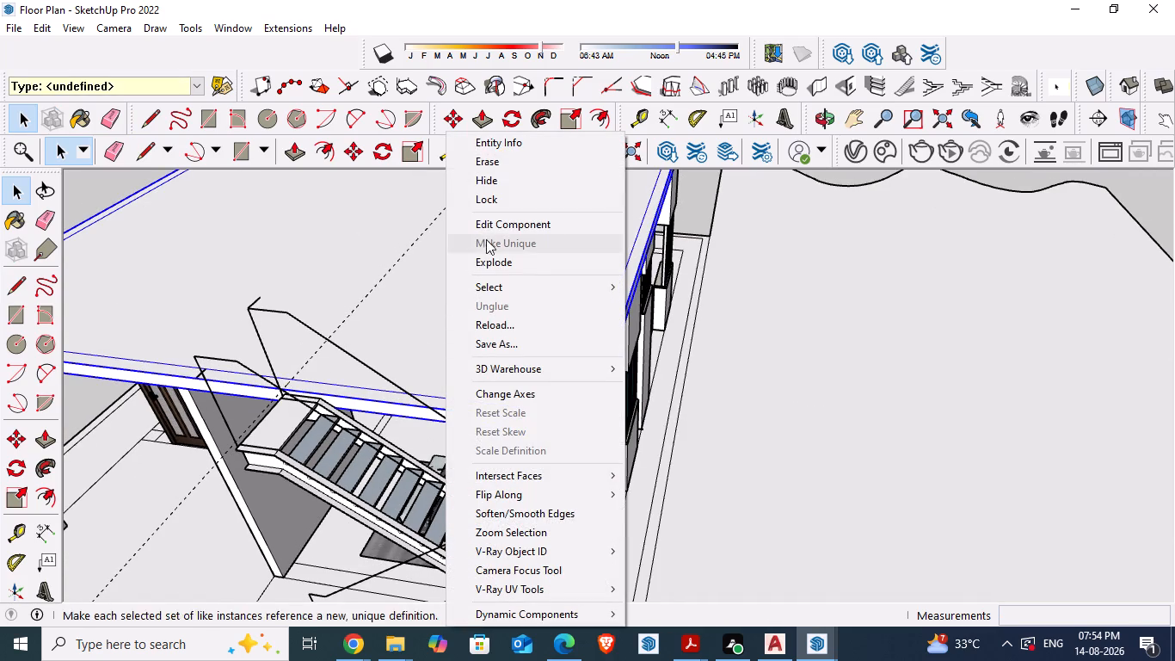
left_click(490, 225)
middle_click_drag(163, 403, 318, 325)
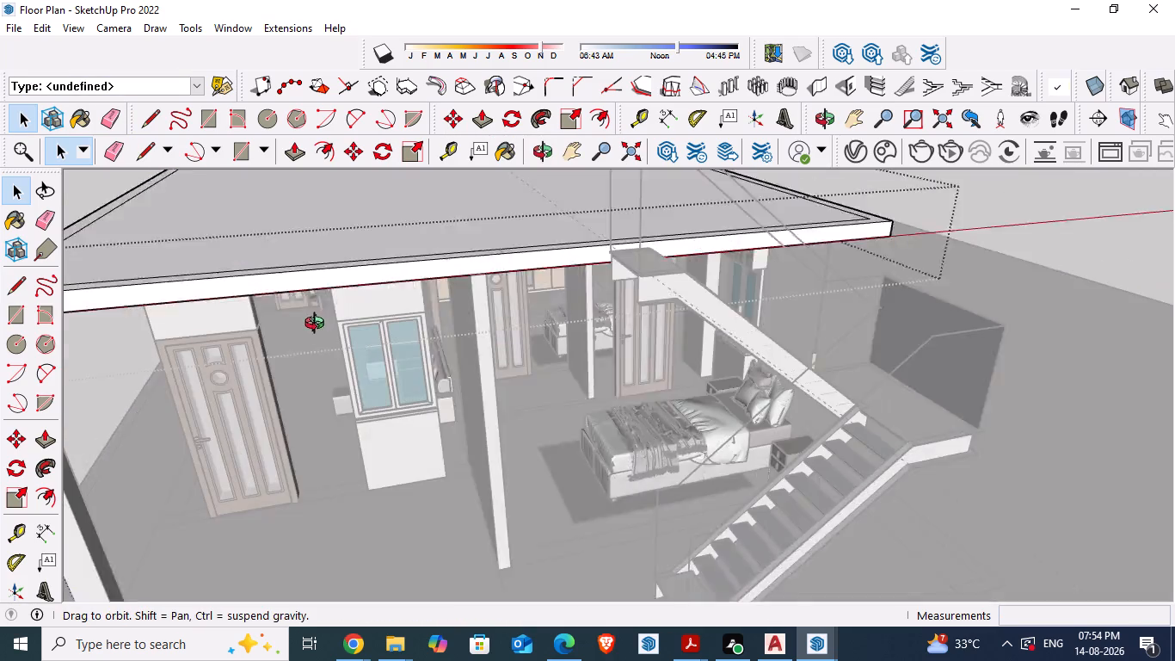
middle_click_drag(318, 325, 319, 324)
scroll(445, 346, "down", 3)
scroll(587, 218, "up", 9)
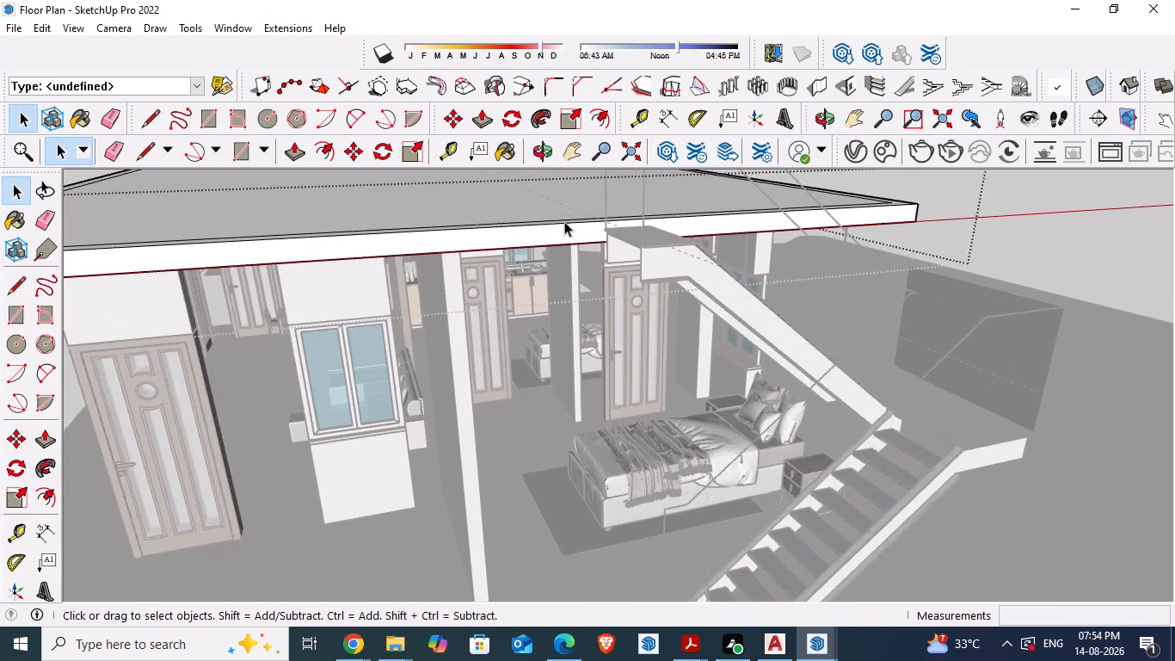
middle_click_drag(529, 245, 526, 266)
scroll(520, 283, "up", 4)
left_click(500, 269)
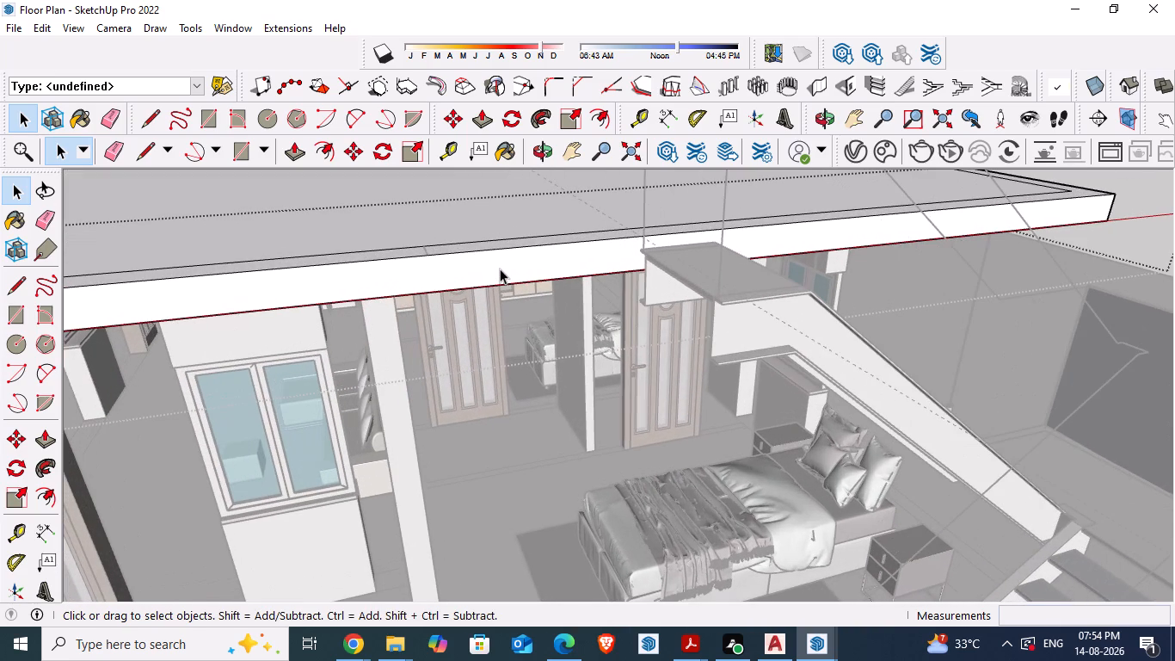
key("l")
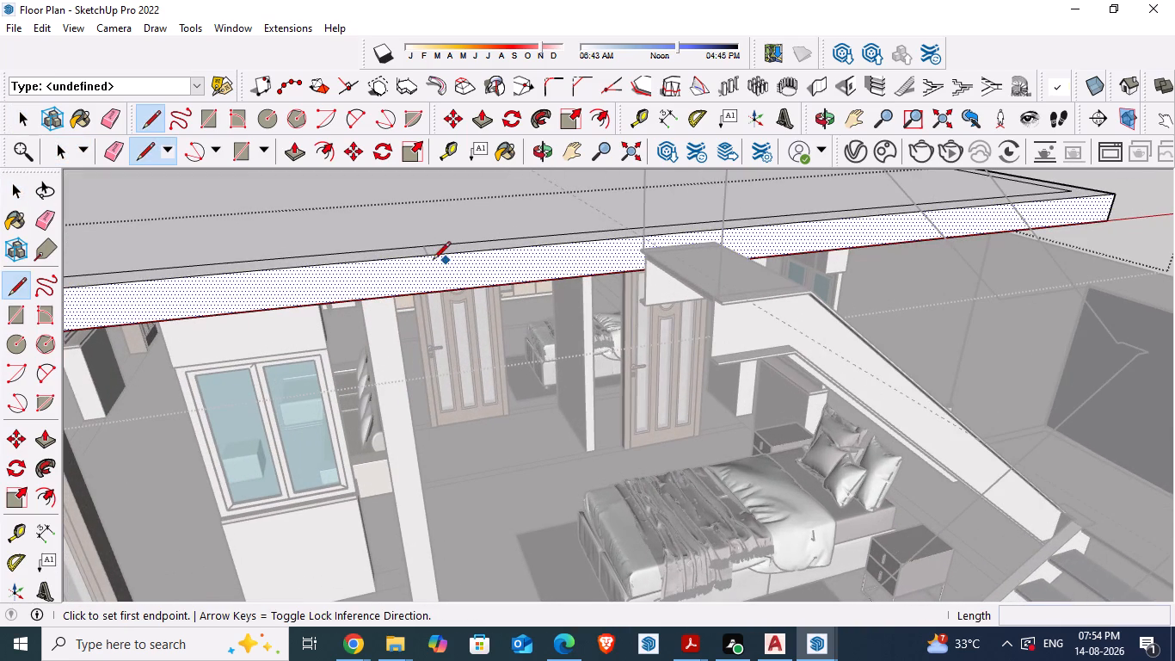
left_click(430, 259)
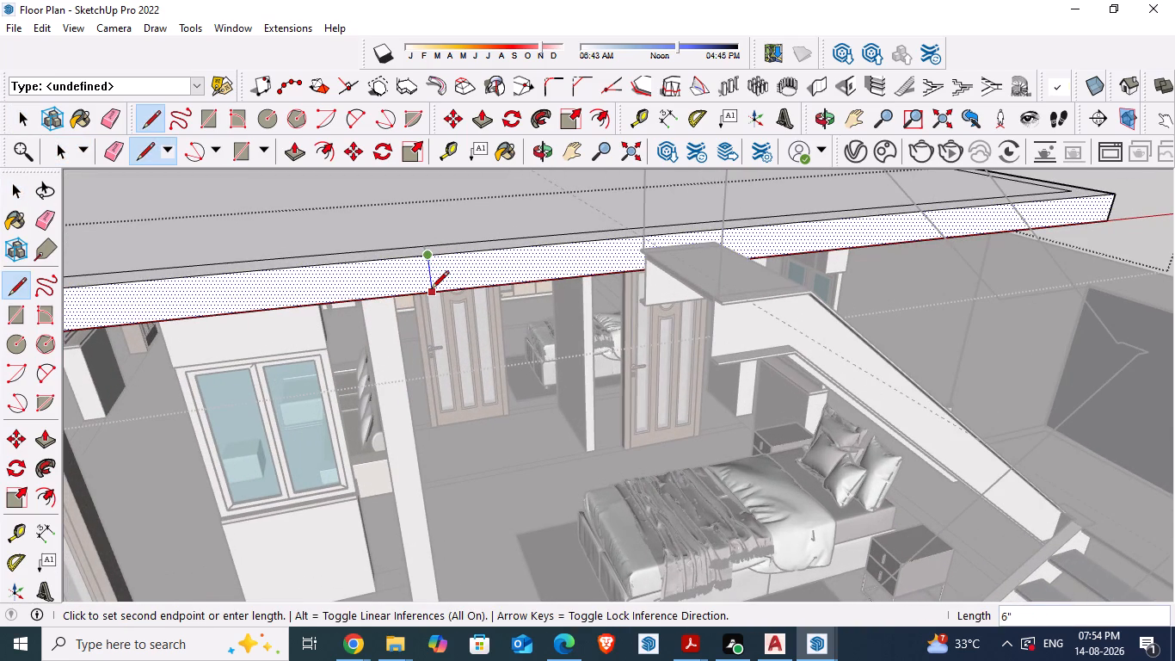
left_click(431, 290)
Draw a second vertical line down the slab's front face where the guide meets the stair landing's corner.
left_click(644, 238)
left_click(640, 268)
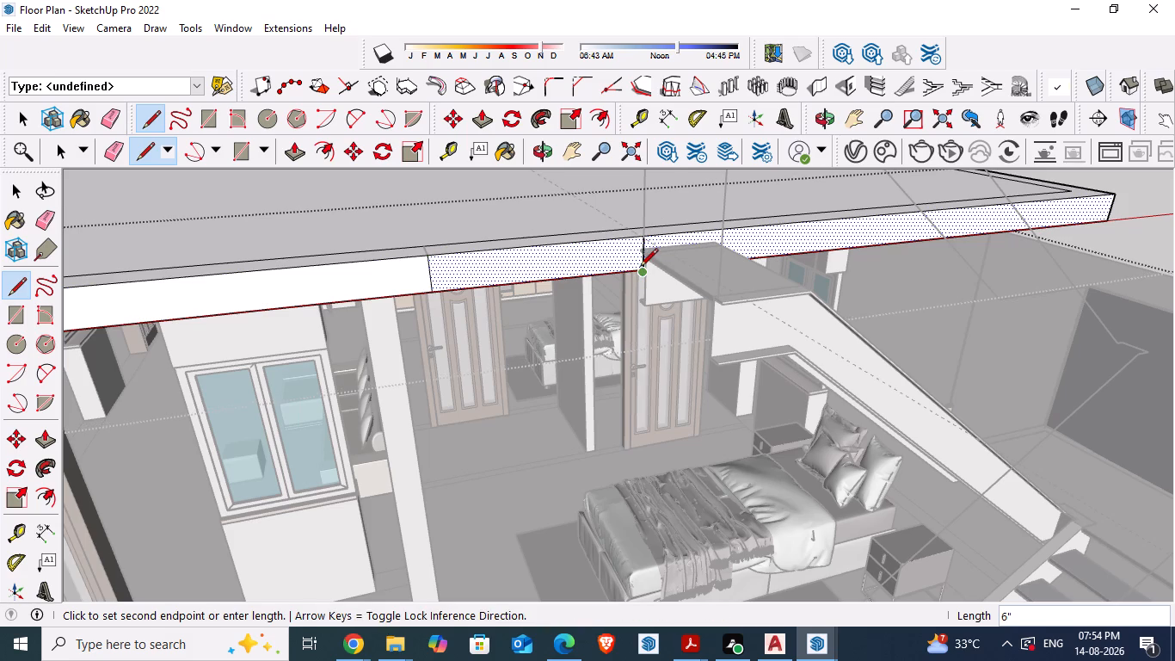
key("space")
Check whether the roof slab's front face is split at the stair landing's corner, and close the slab component.
left_click(555, 265)
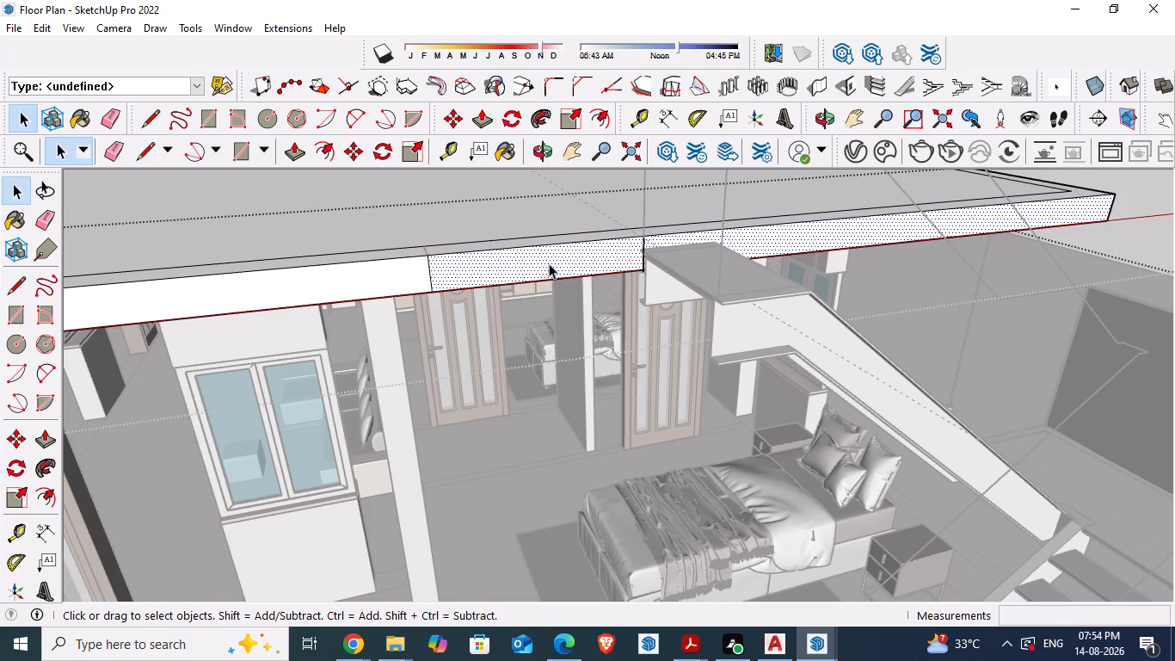
triple_click(544, 263)
scroll(670, 247, "up", 9)
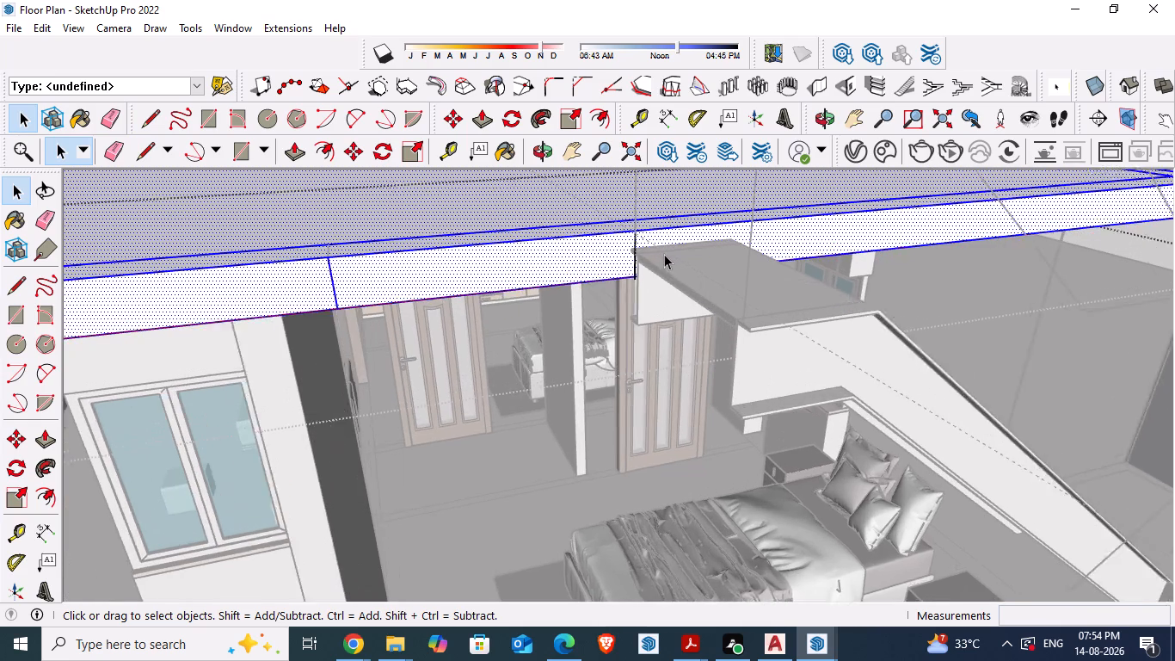
left_click(682, 280)
left_click(541, 271)
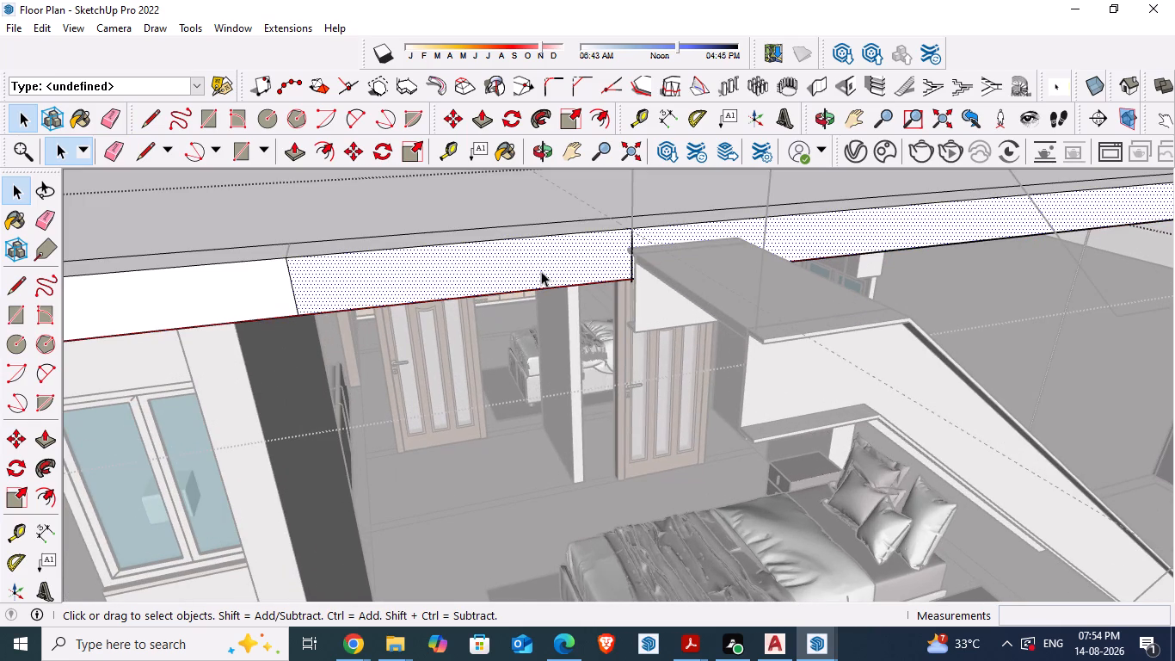
right_click(541, 271)
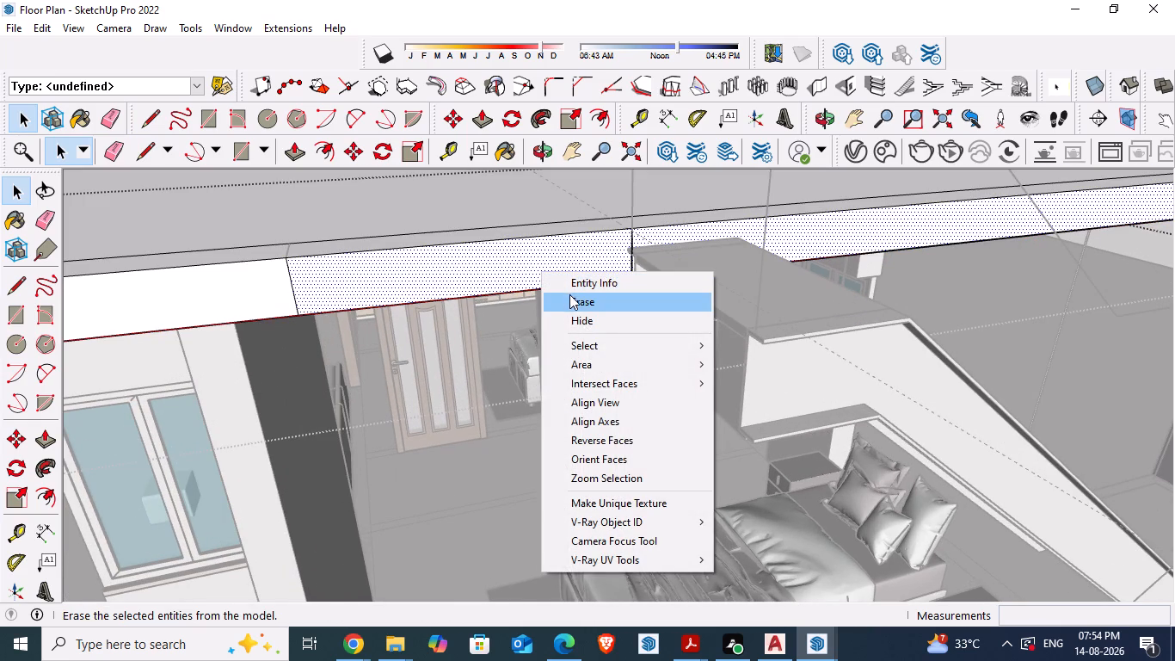
left_click(548, 268)
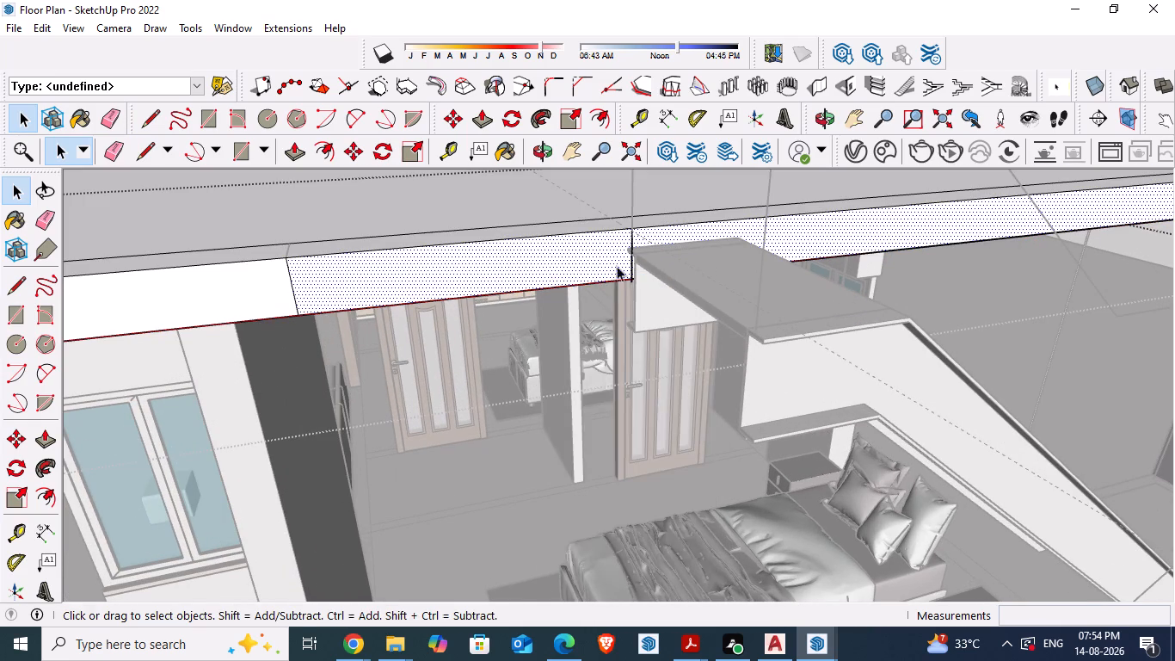
scroll(629, 266, "up", 2)
middle_click_drag(587, 264, 639, 277)
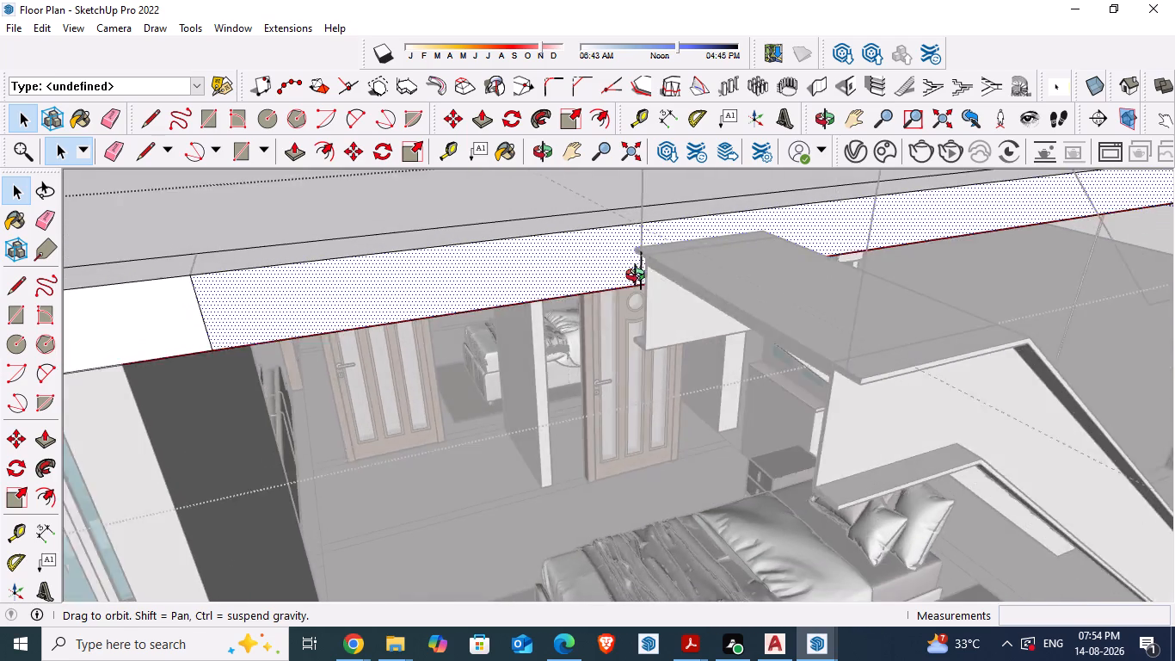
middle_click_drag(639, 277, 645, 278)
left_click(802, 289)
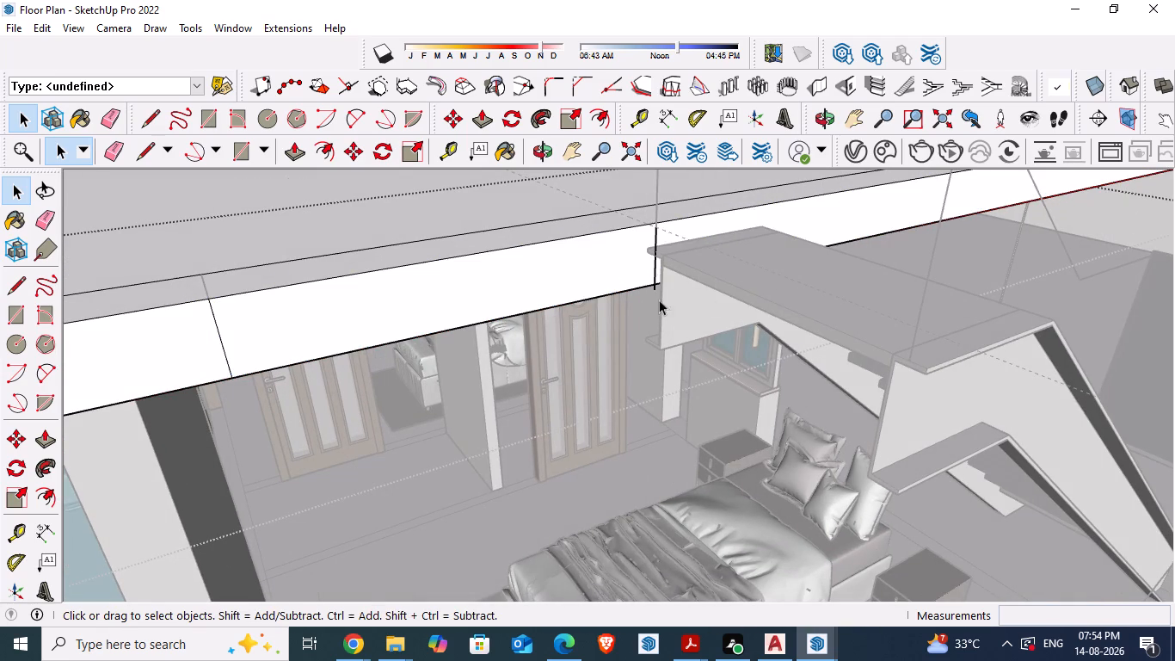
scroll(637, 307, "down", 5)
left_click(1094, 231)
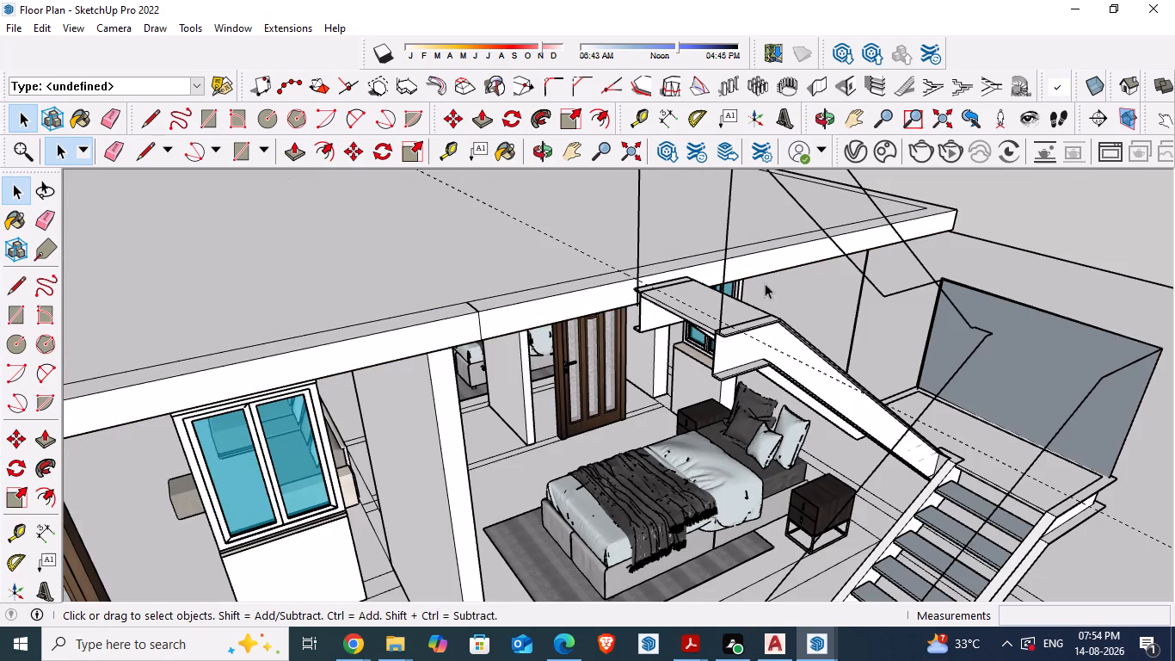
Scale the front staircase to 0.91 along the red axis, pulling its landing end inward.
left_click(685, 308)
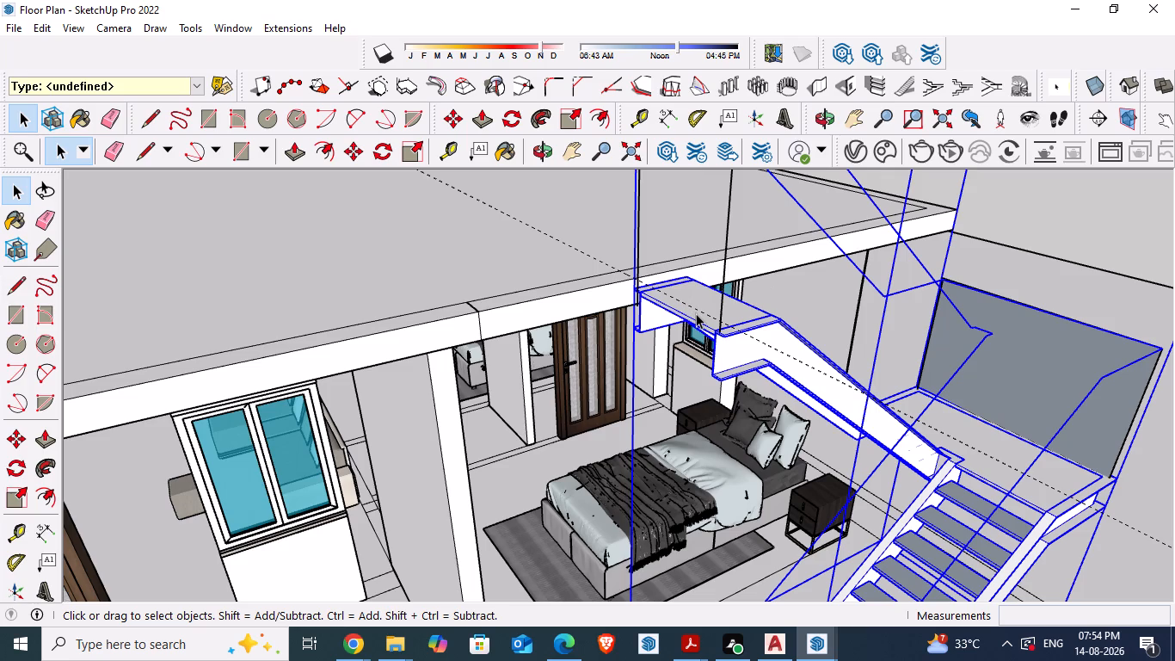
key("s")
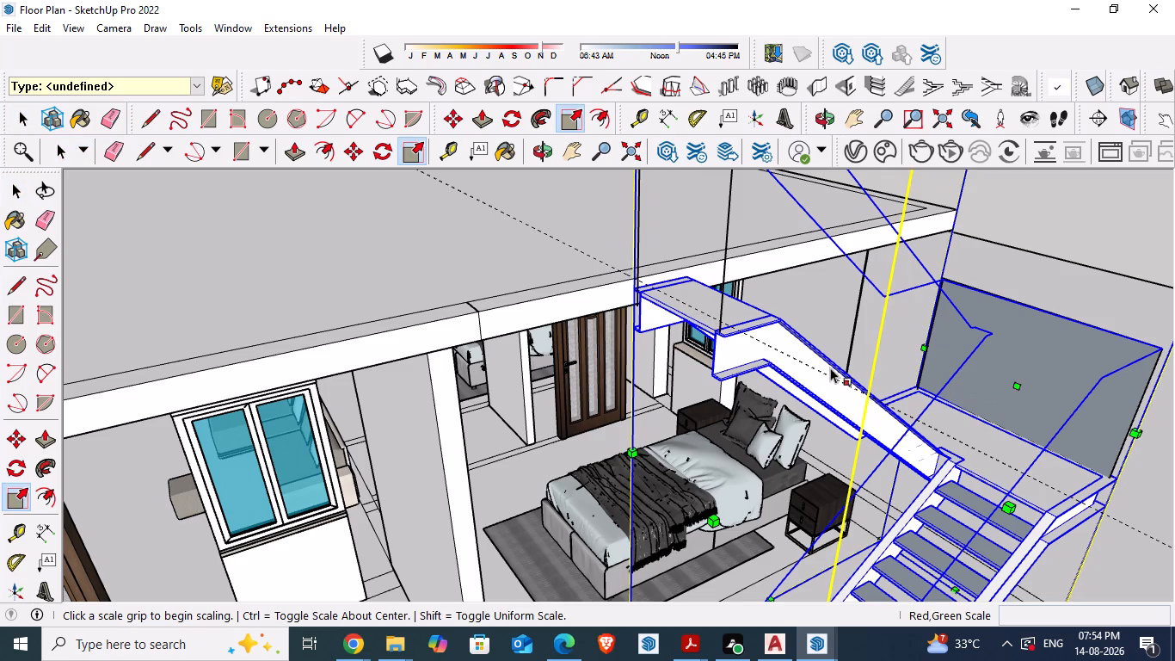
scroll(717, 361, "down", 4)
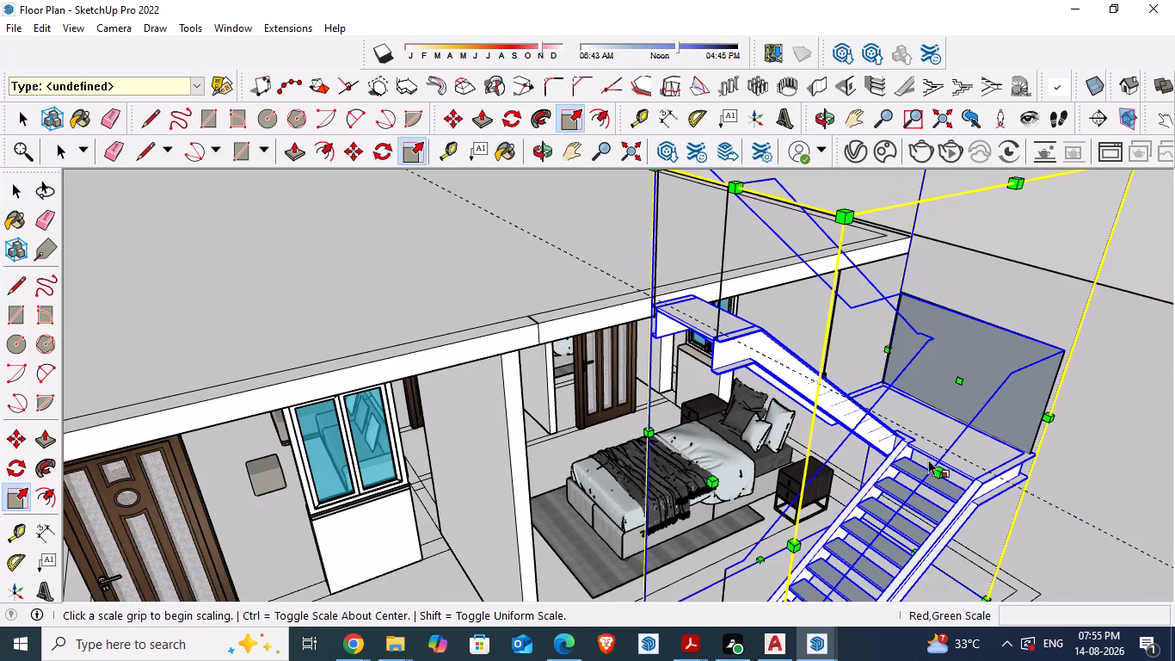
left_click_drag(783, 387, 782, 387)
left_click_drag(782, 387, 795, 390)
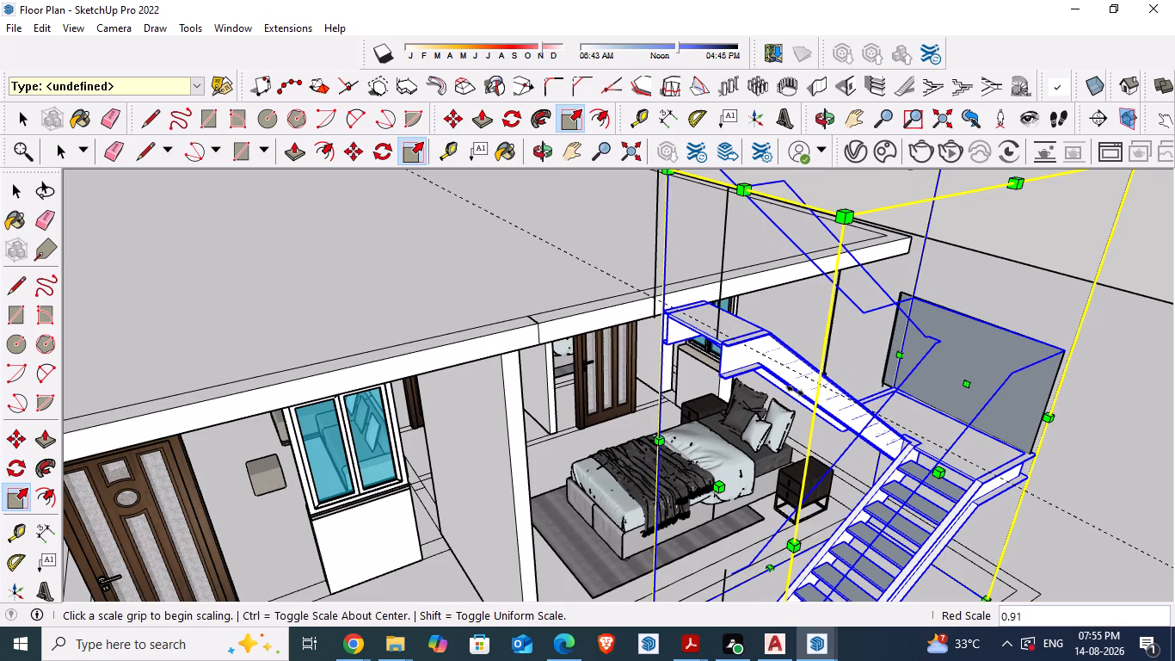
key("space")
left_click(1118, 339)
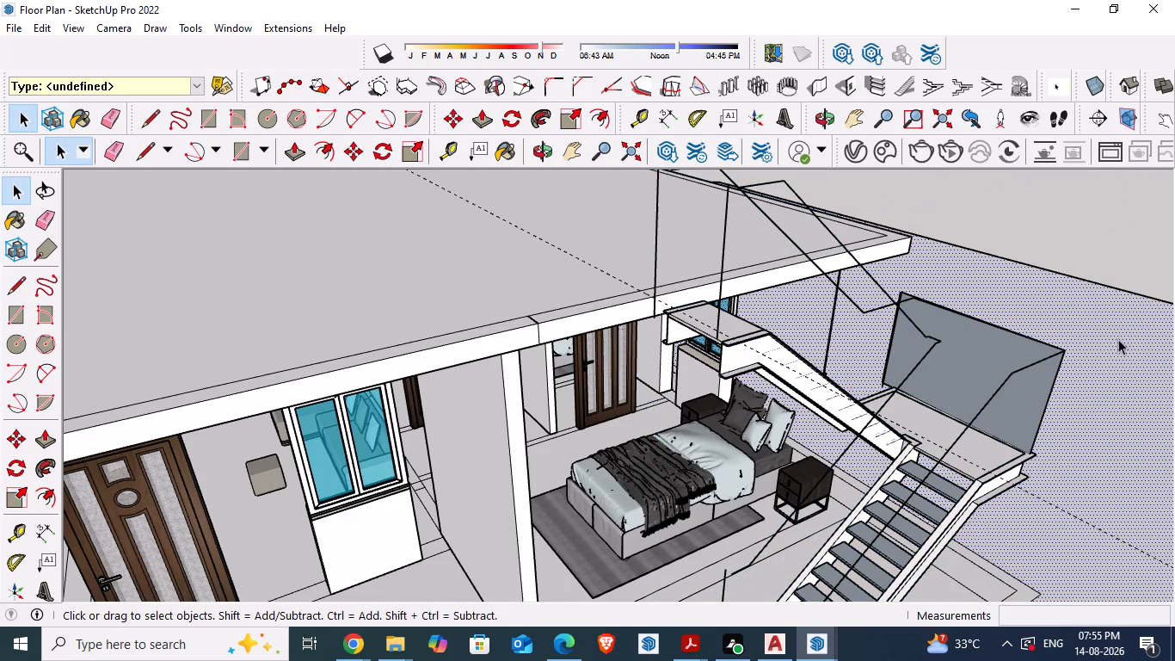
Delete the loose tall vertical line standing at the roof slab's front edge beside the stair landing.
left_click(655, 275)
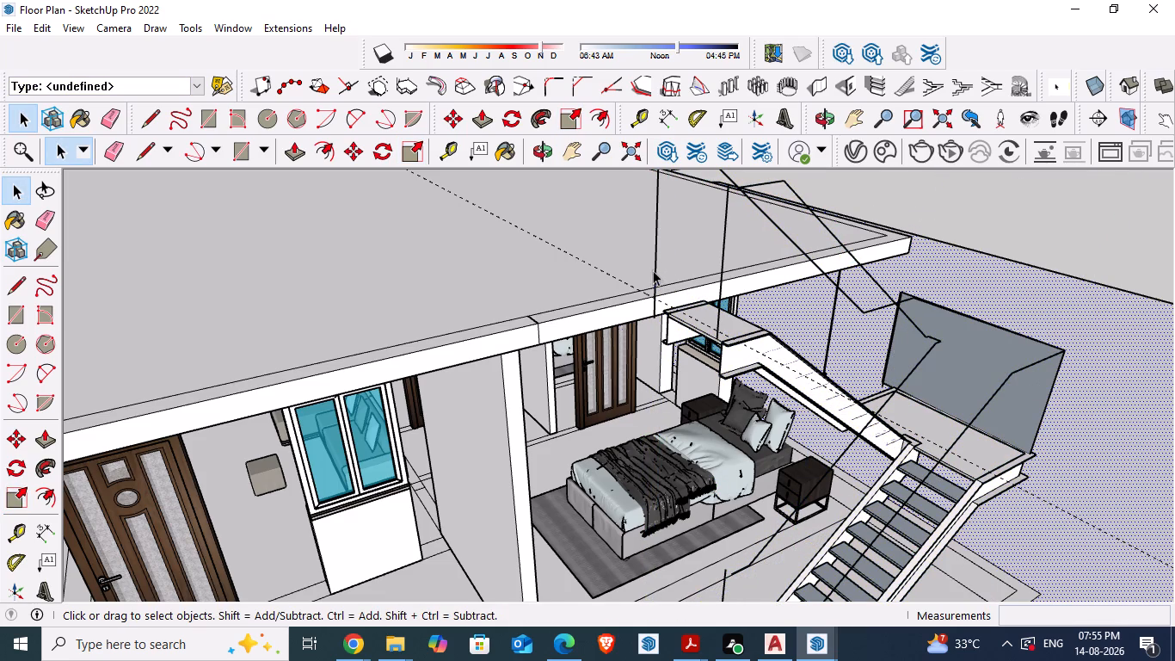
key("Delete")
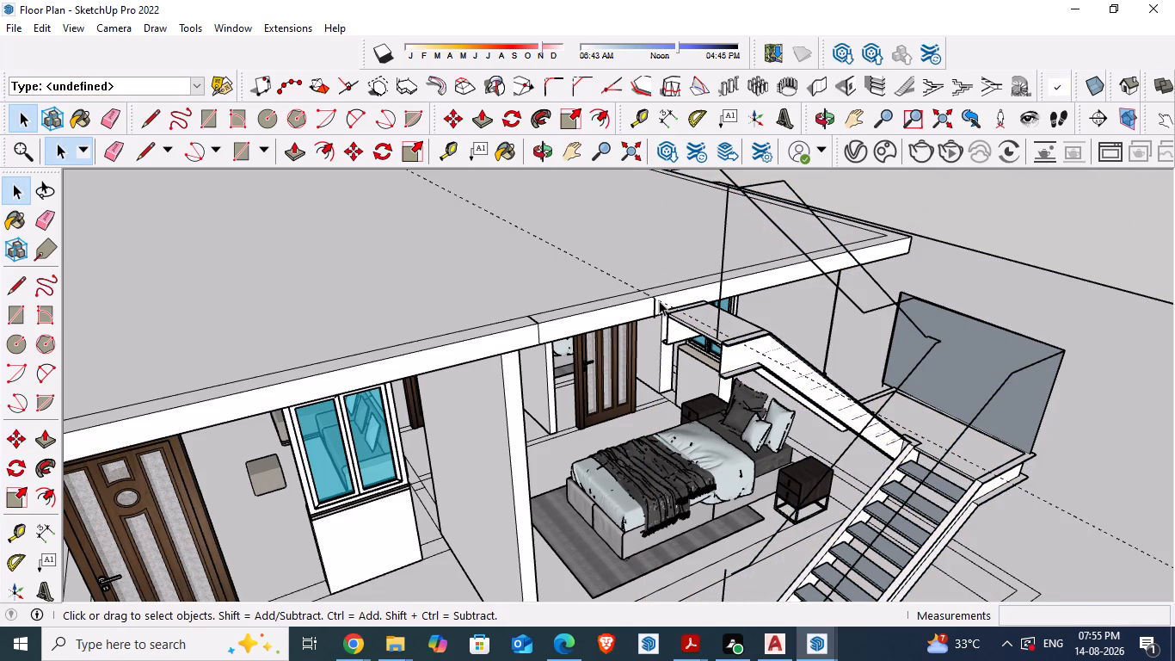
Open the roof slab component and draw a 6" vertical line across its front face, from top edge to bottom edge, beside the stair landing's corner.
scroll(641, 302, "up", 5)
left_click(634, 314)
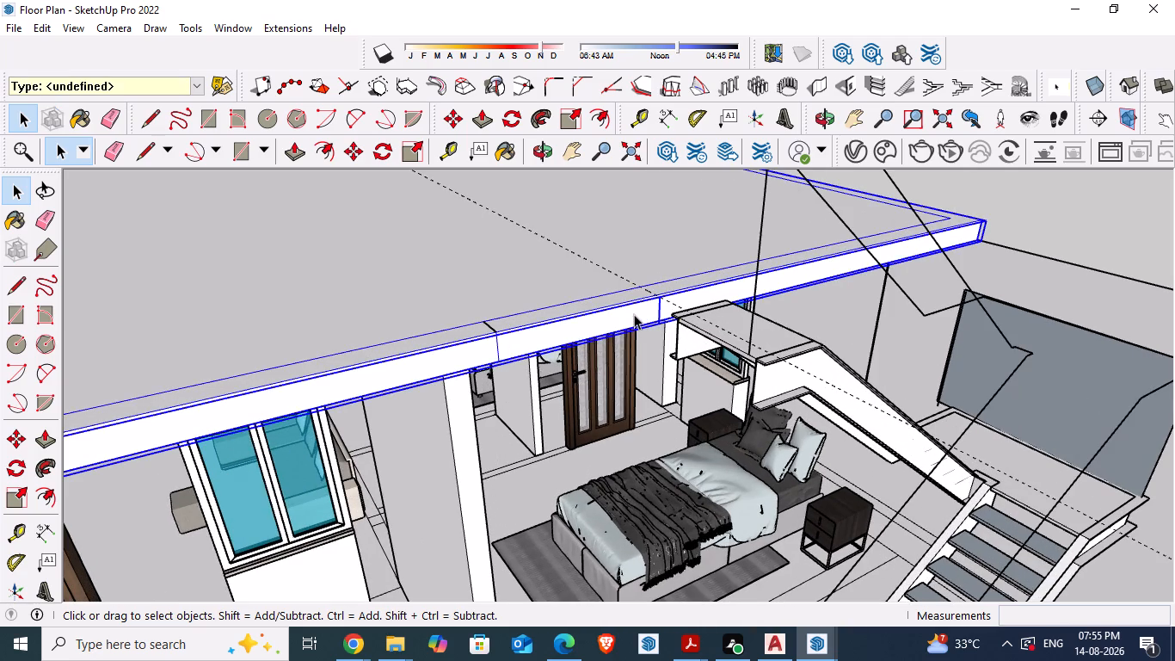
double_click(634, 314)
left_click(634, 314)
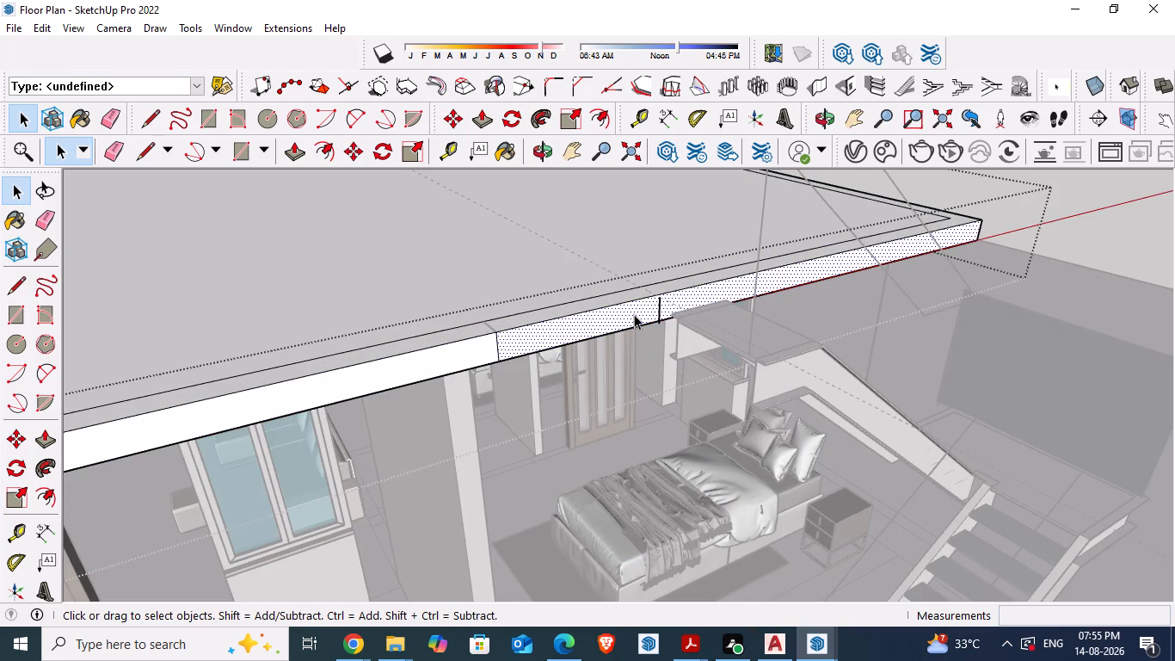
middle_click_drag(634, 314, 562, 316)
scroll(563, 314, "up", 6)
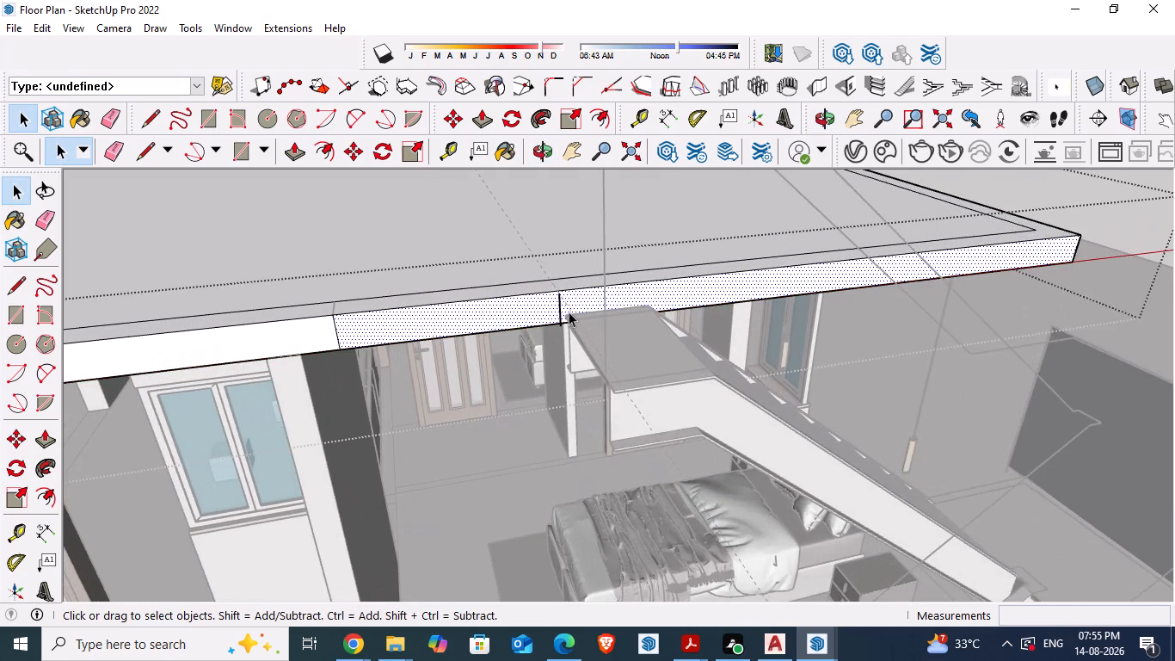
scroll(569, 312, "up", 3)
scroll(491, 324, "up", 4)
left_click(483, 321)
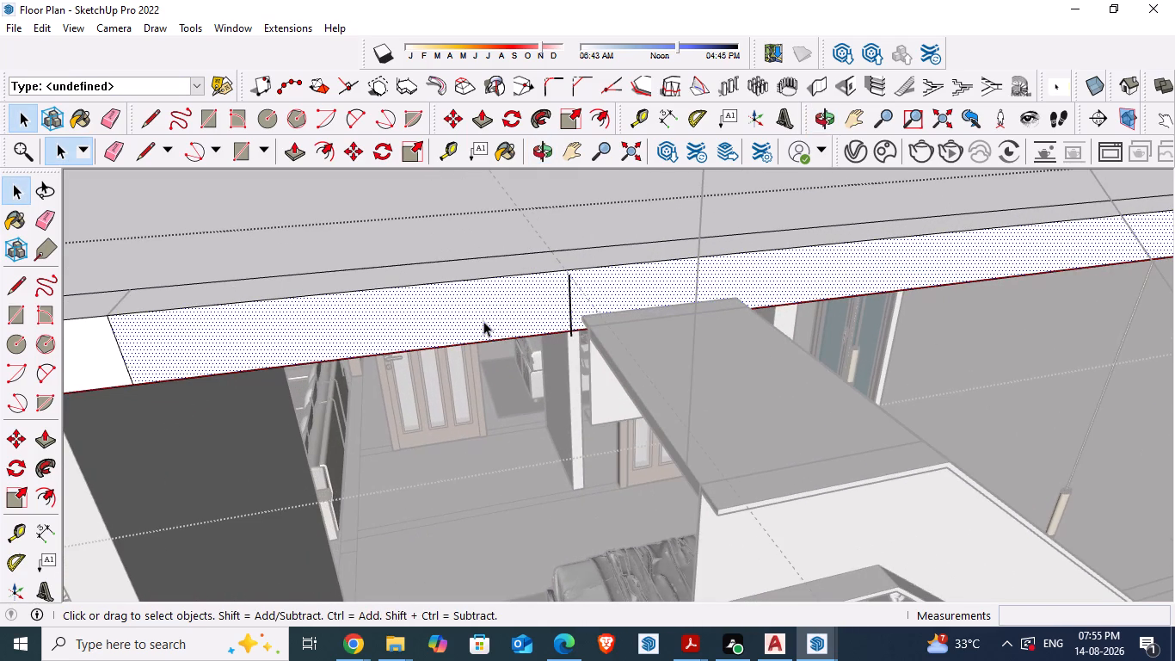
key("l")
left_click(566, 271)
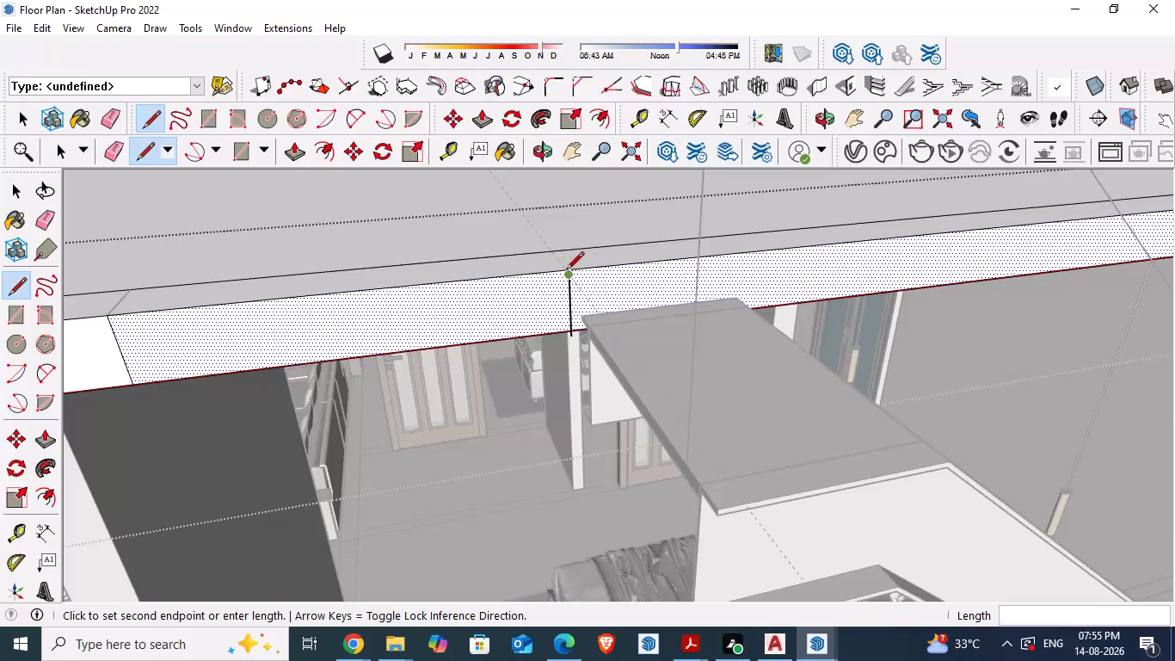
scroll(566, 271, "up", 5)
key("space")
scroll(561, 292, "up", 2)
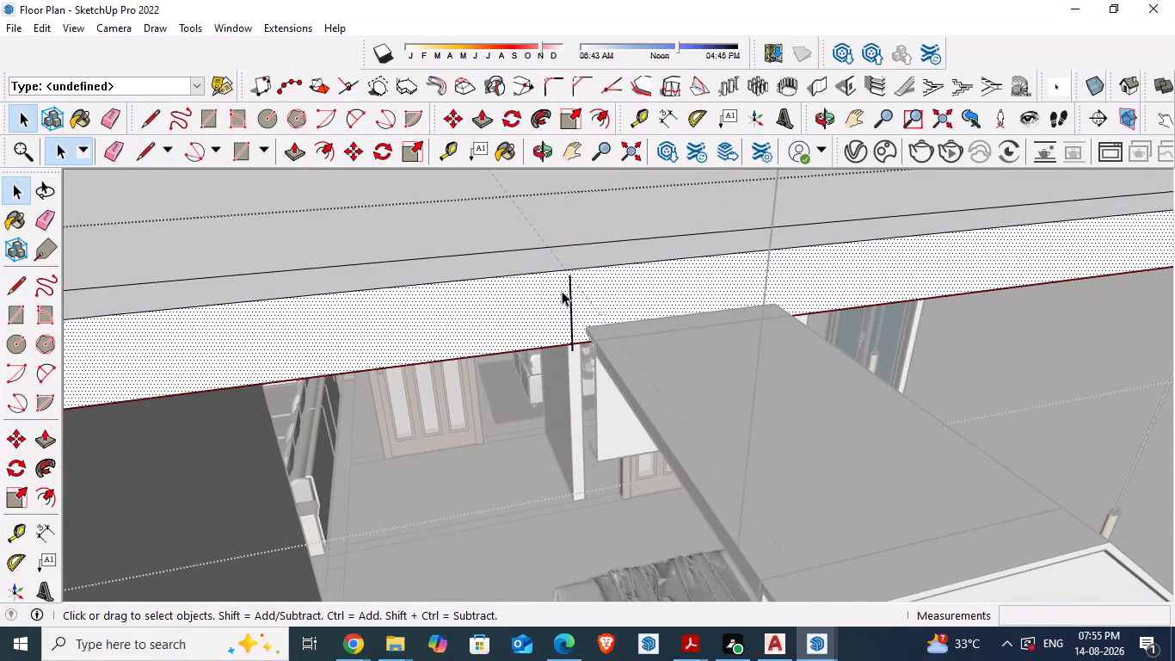
scroll(562, 291, "up", 3)
key("l")
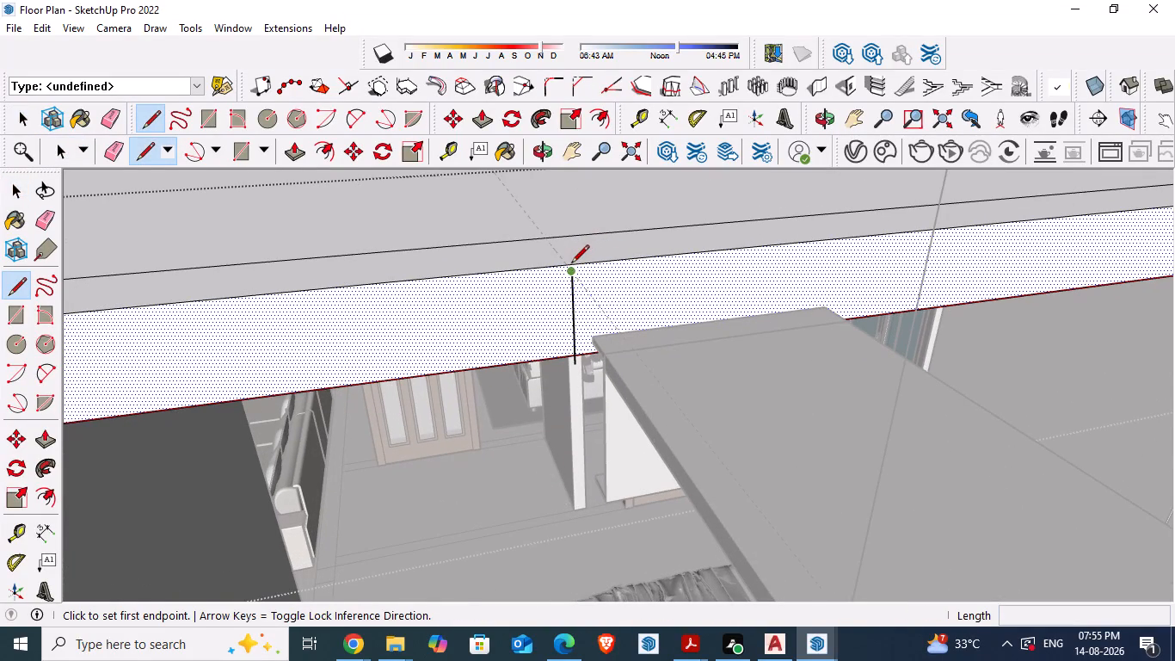
scroll(563, 263, "up", 7)
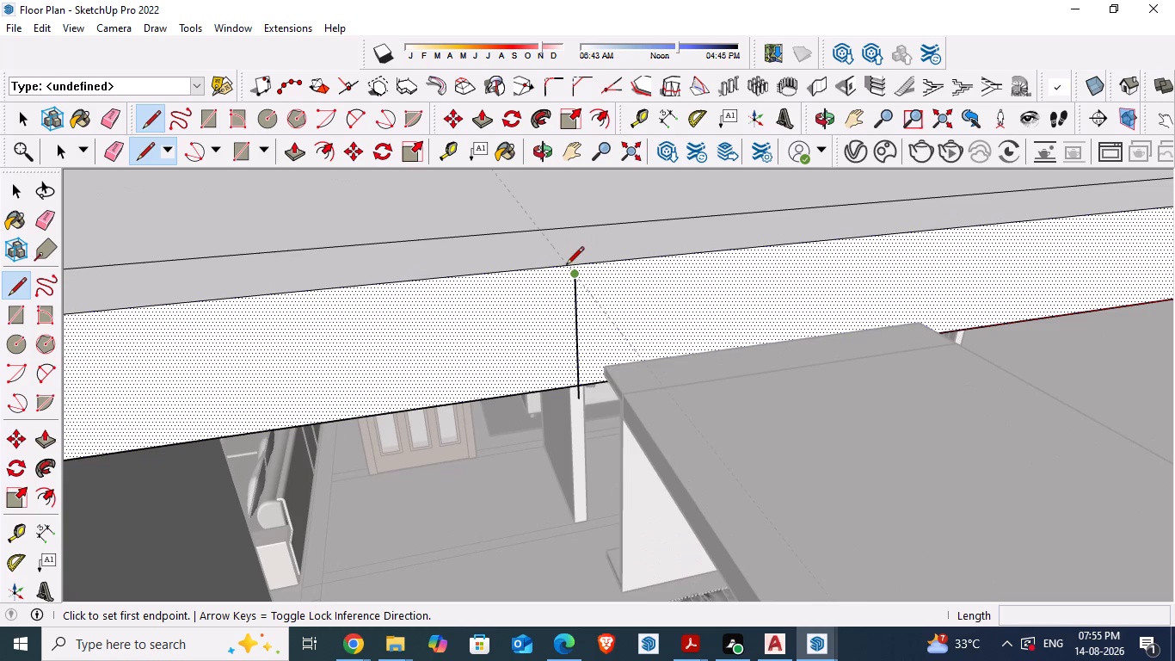
left_click(563, 267)
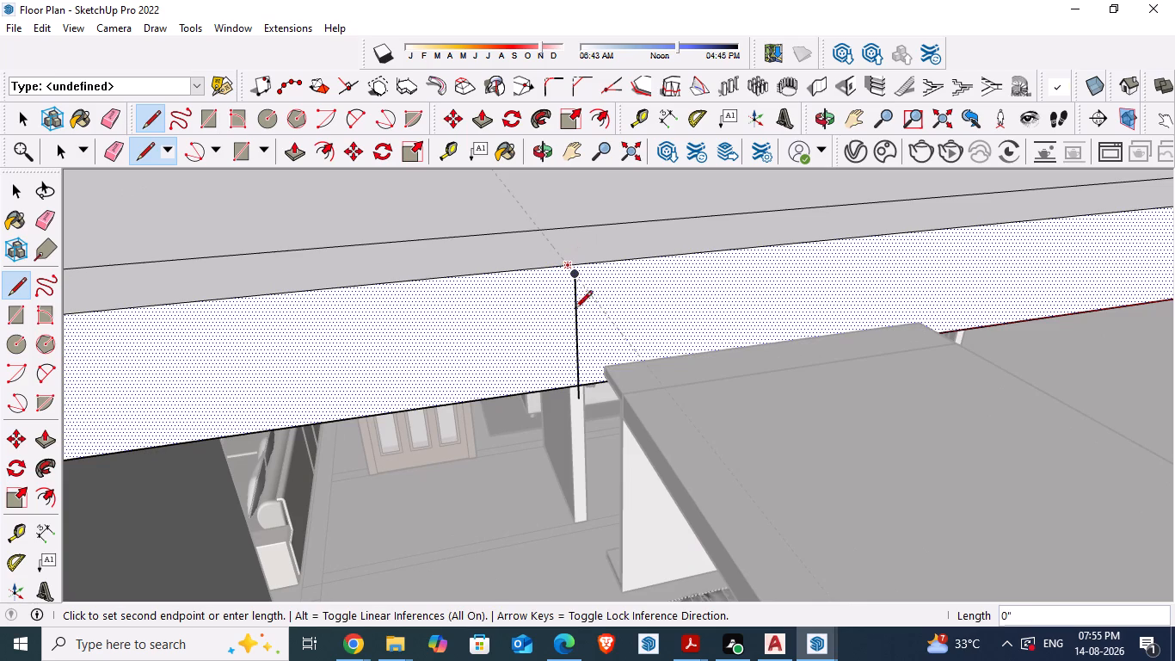
left_click(569, 381)
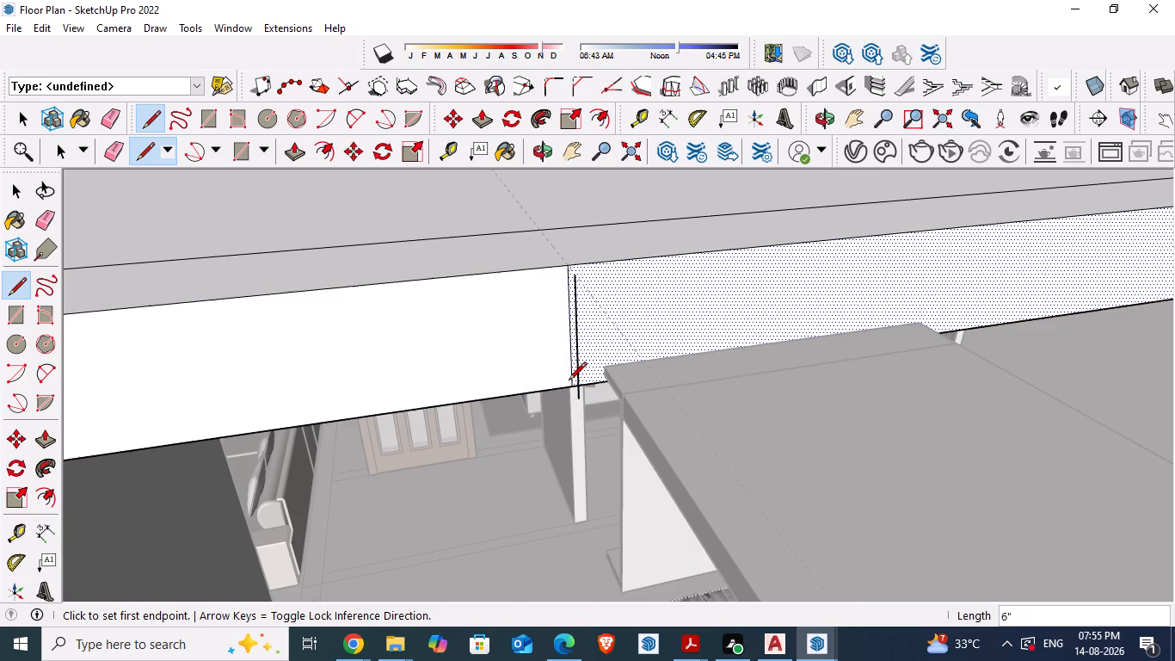
Delete the old misaligned vertical line next to the new dividing line on the slab's front face.
key("space")
left_click(576, 336)
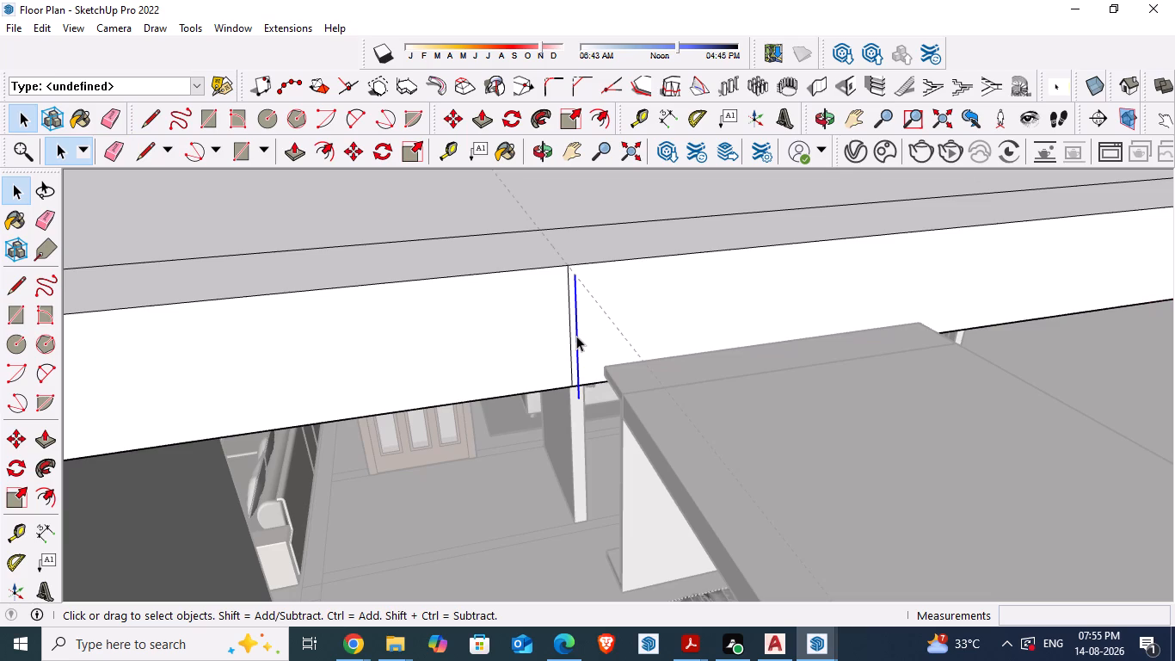
key("Delete")
Push/pull the slab's front face section between the two dividing lines outward about 2' 9" to the landing's outer edge, and close the slab component.
left_click(508, 341)
scroll(451, 312, "down", 3)
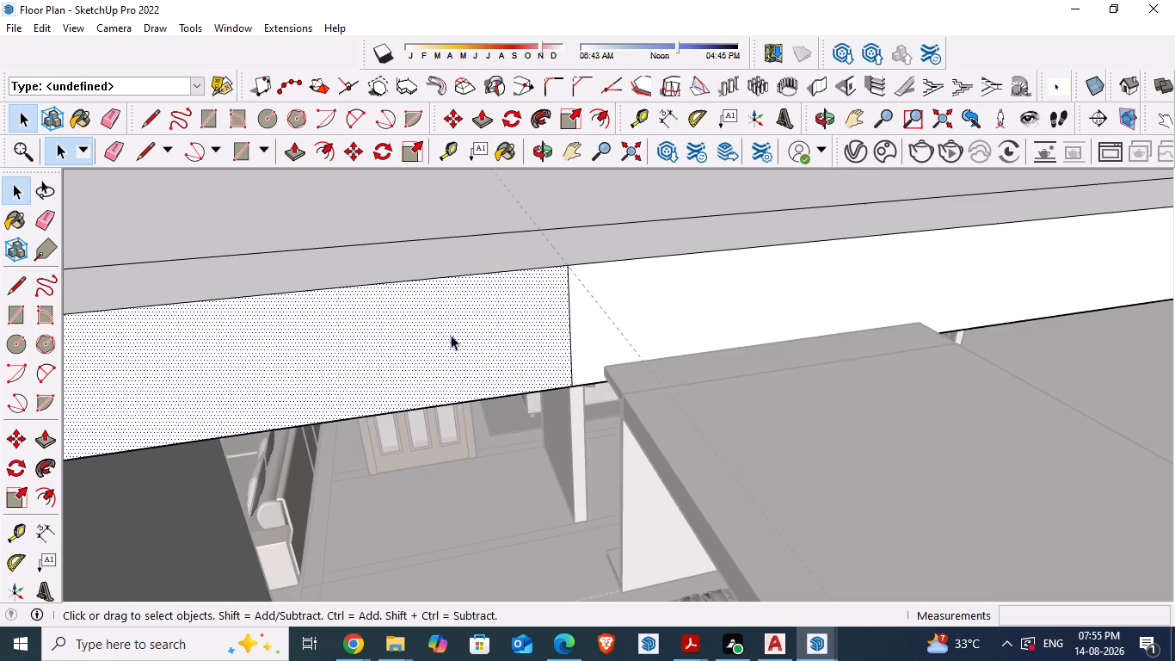
scroll(451, 335, "down", 18)
scroll(448, 369, "down", 3)
scroll(363, 378, "up", 1)
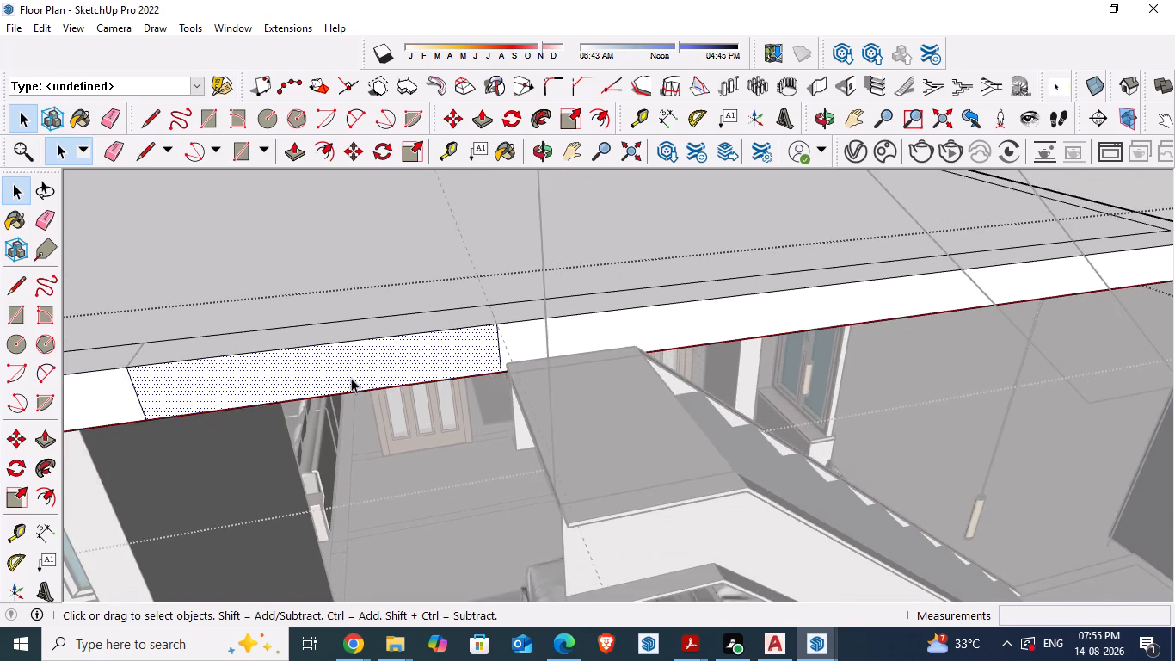
left_click(342, 377)
key("p")
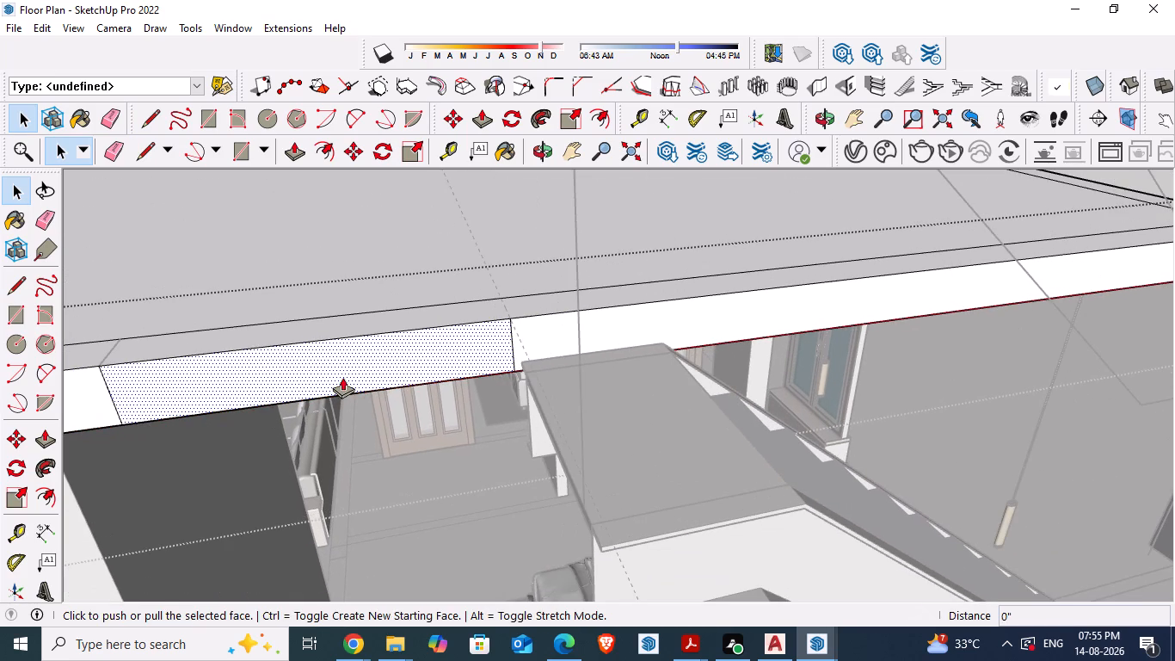
left_click(341, 367)
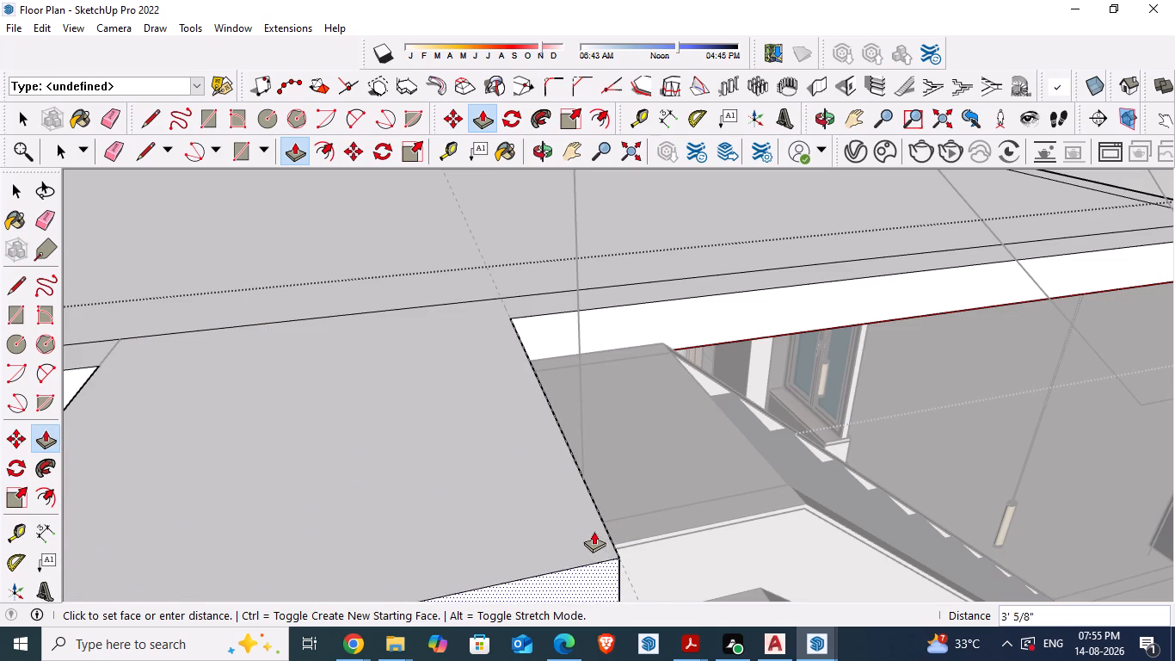
left_click(806, 497)
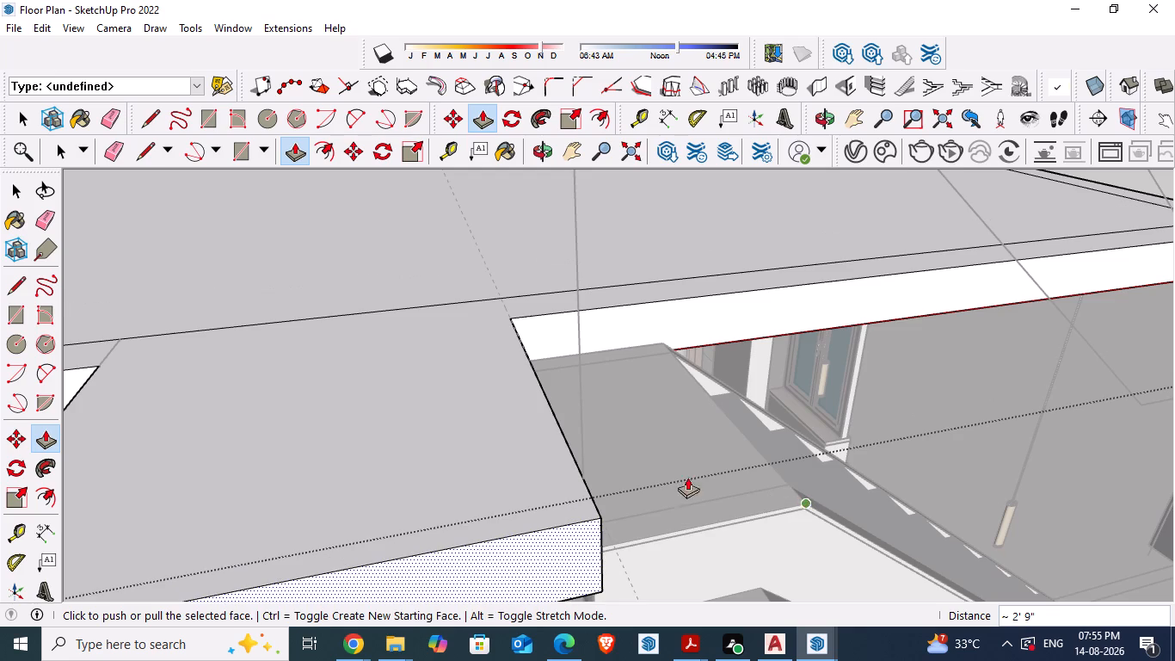
scroll(331, 397, "down", 4)
middle_click_drag(385, 423, 270, 399)
scroll(408, 389, "up", 3)
scroll(474, 378, "down", 8)
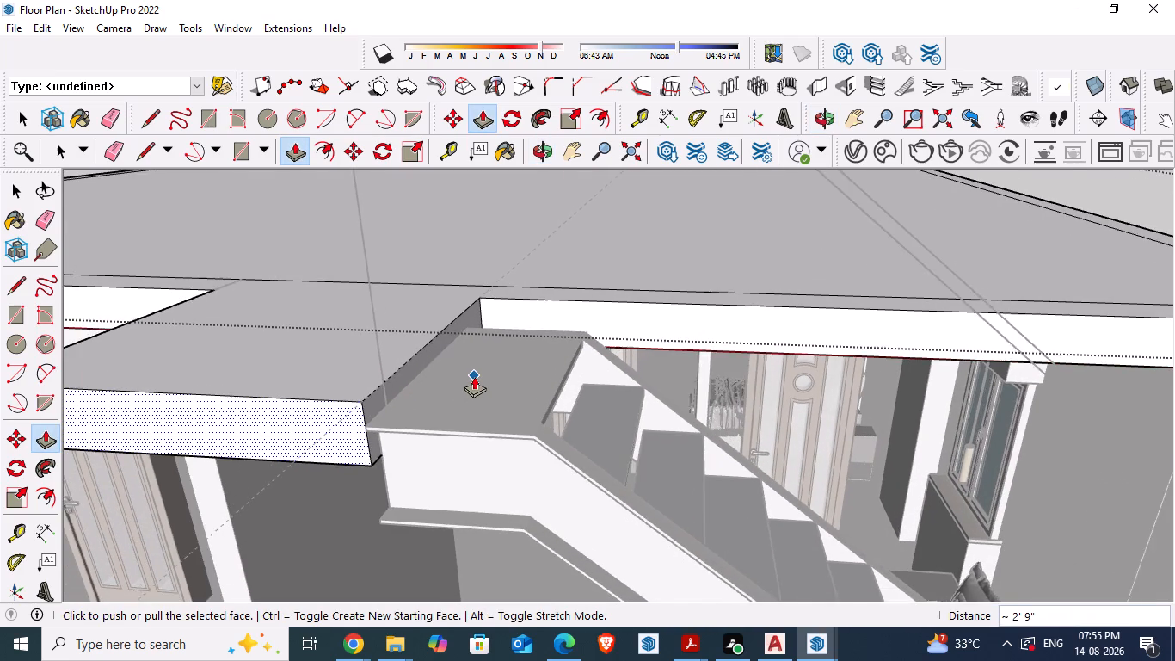
scroll(474, 376, "down", 13)
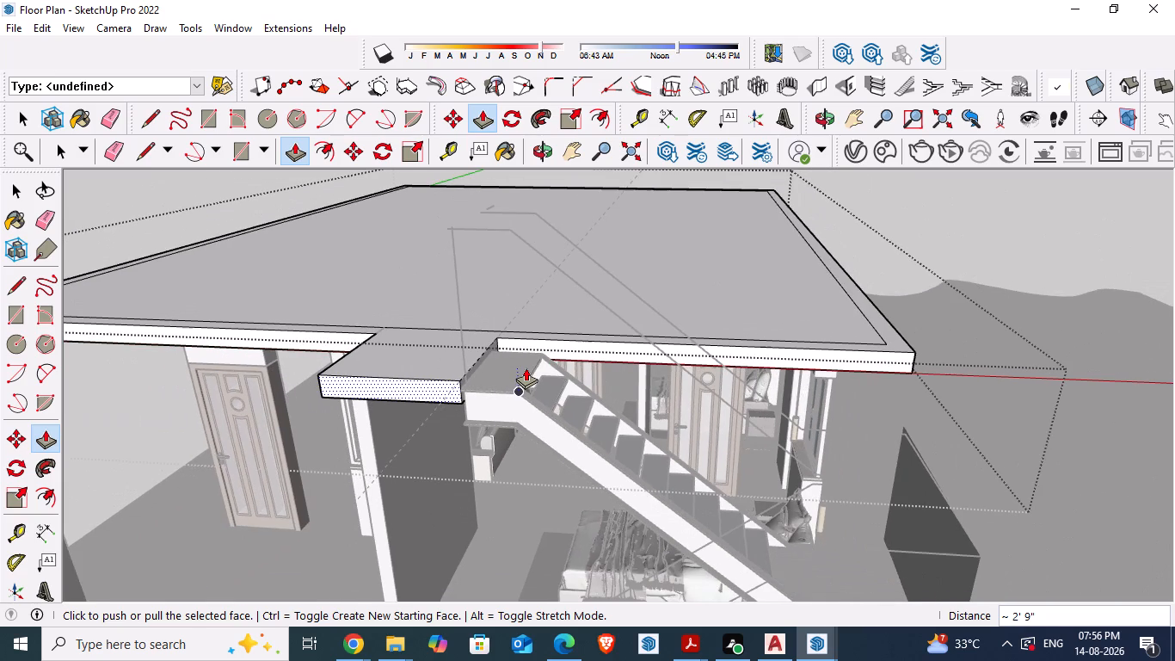
key("space")
triple_click(982, 227)
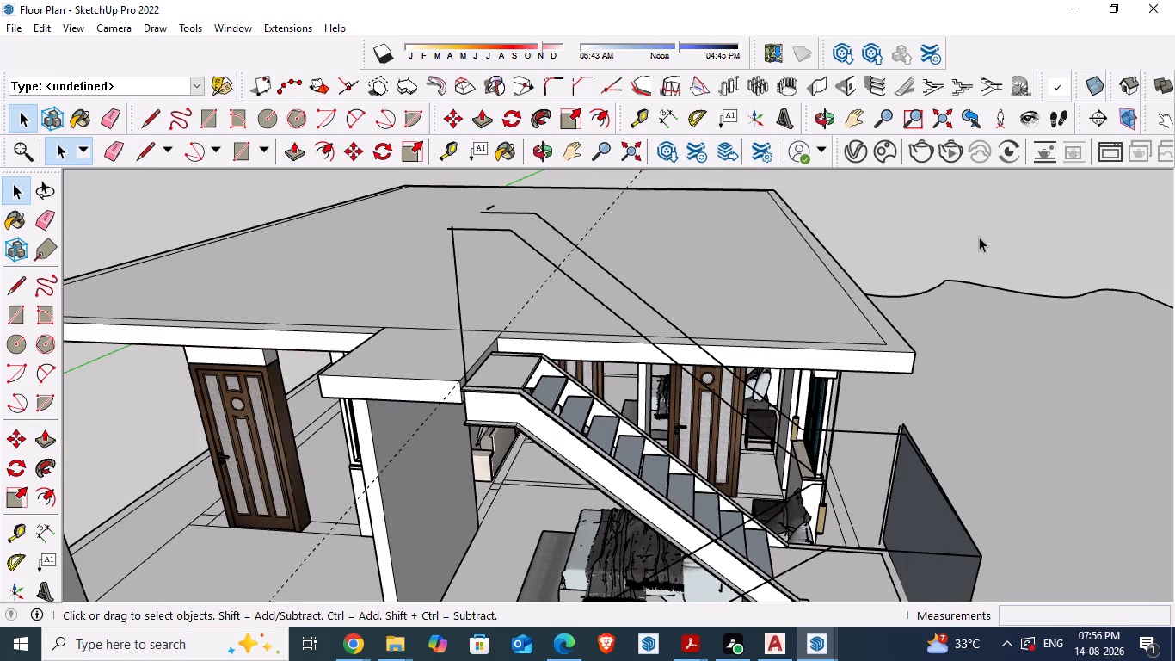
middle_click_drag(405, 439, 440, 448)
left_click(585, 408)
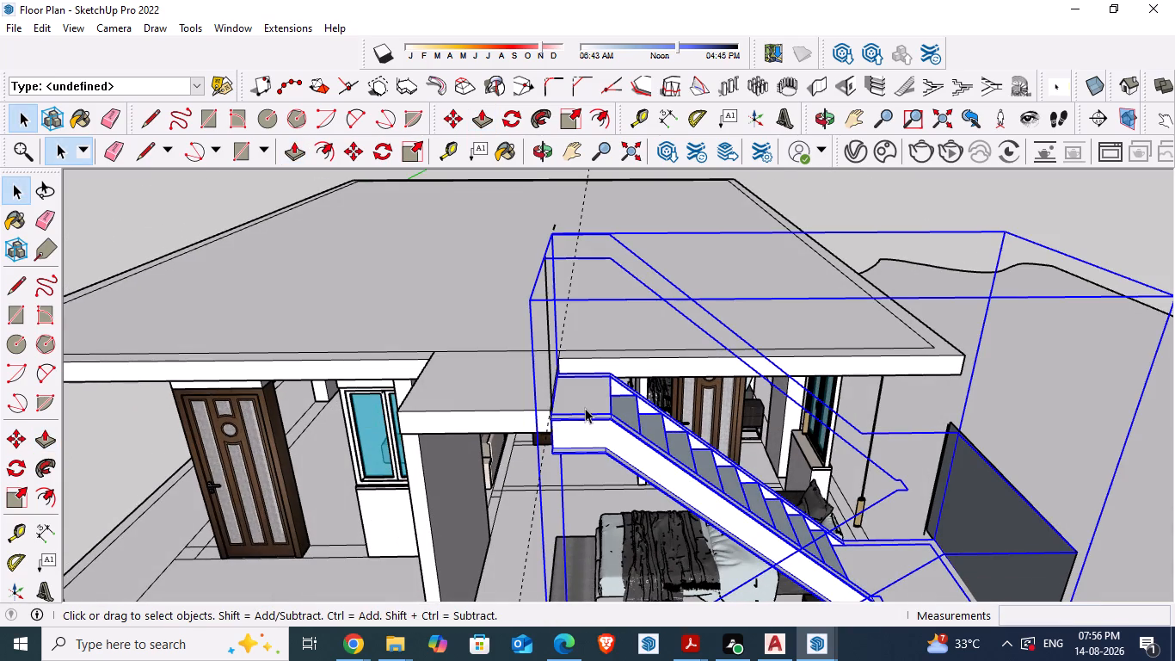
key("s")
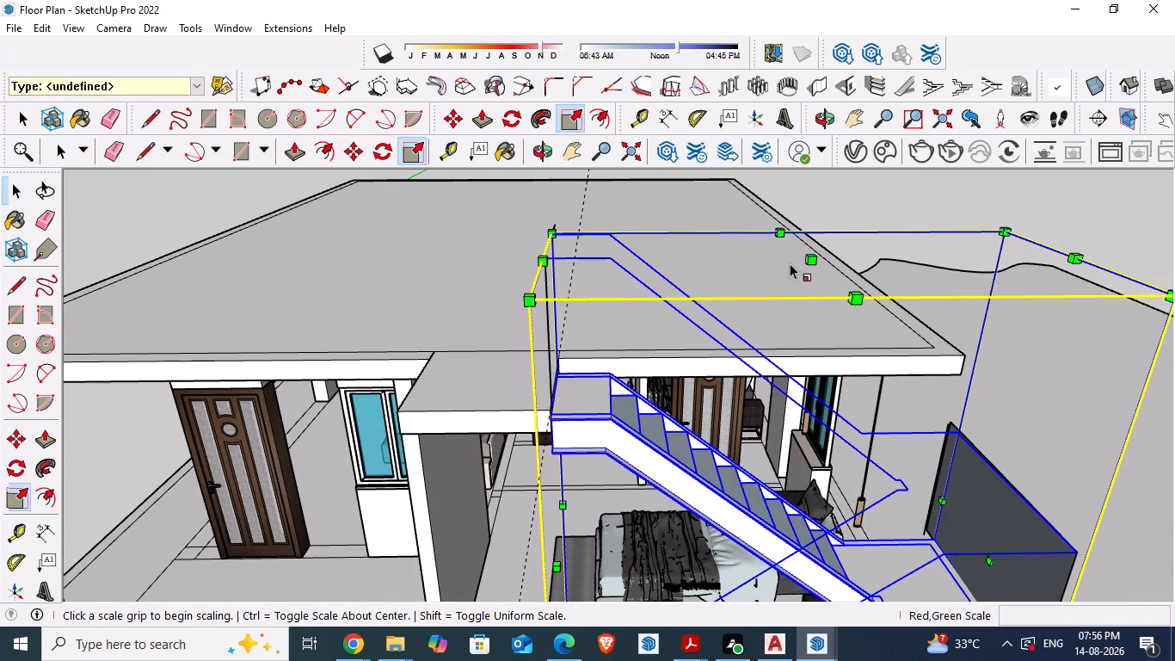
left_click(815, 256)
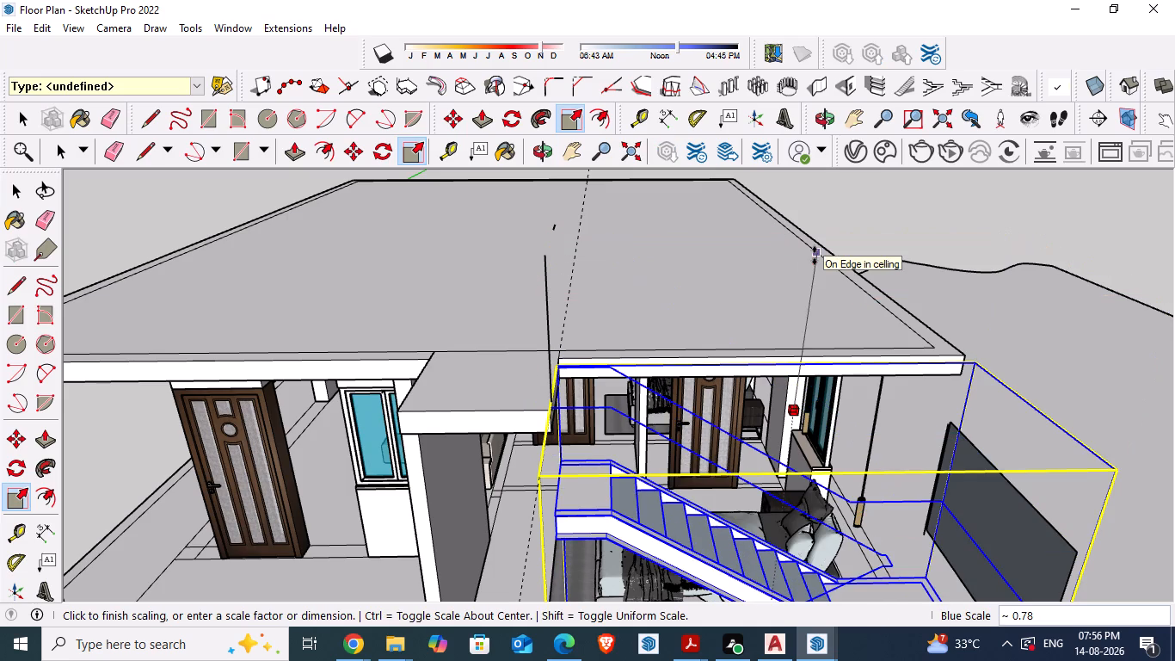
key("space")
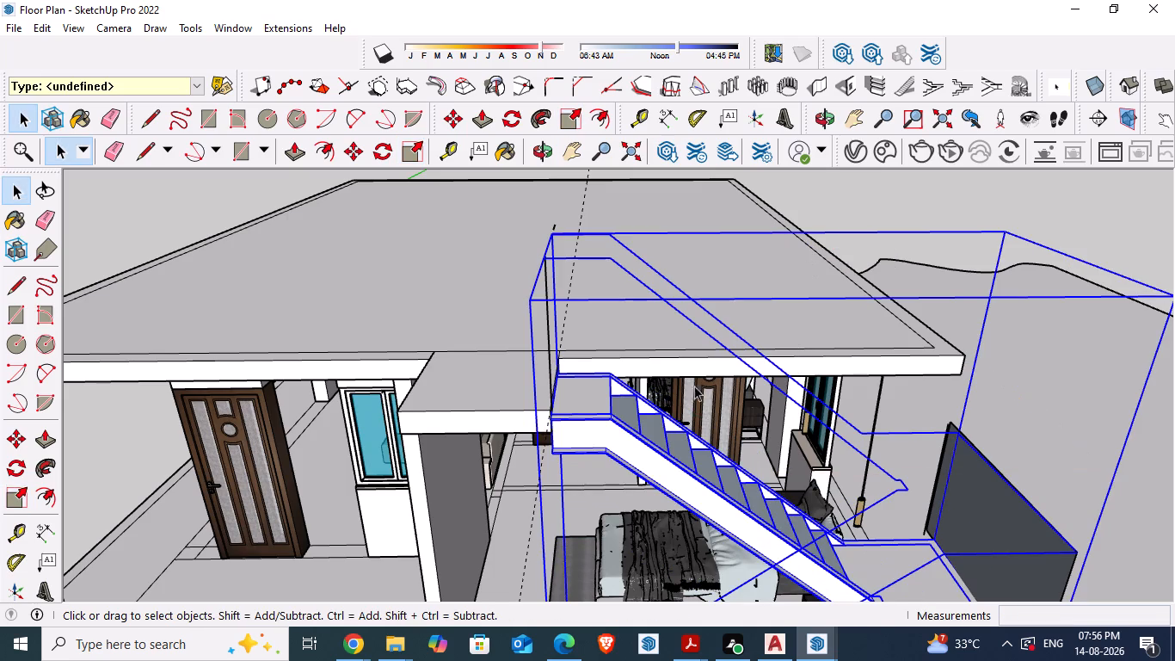
Scale the front staircase vertically from its top by a factor of about 0.78, lowering the upper landing.
scroll(501, 406, "up", 7)
middle_click_drag(523, 427, 465, 411)
key("s")
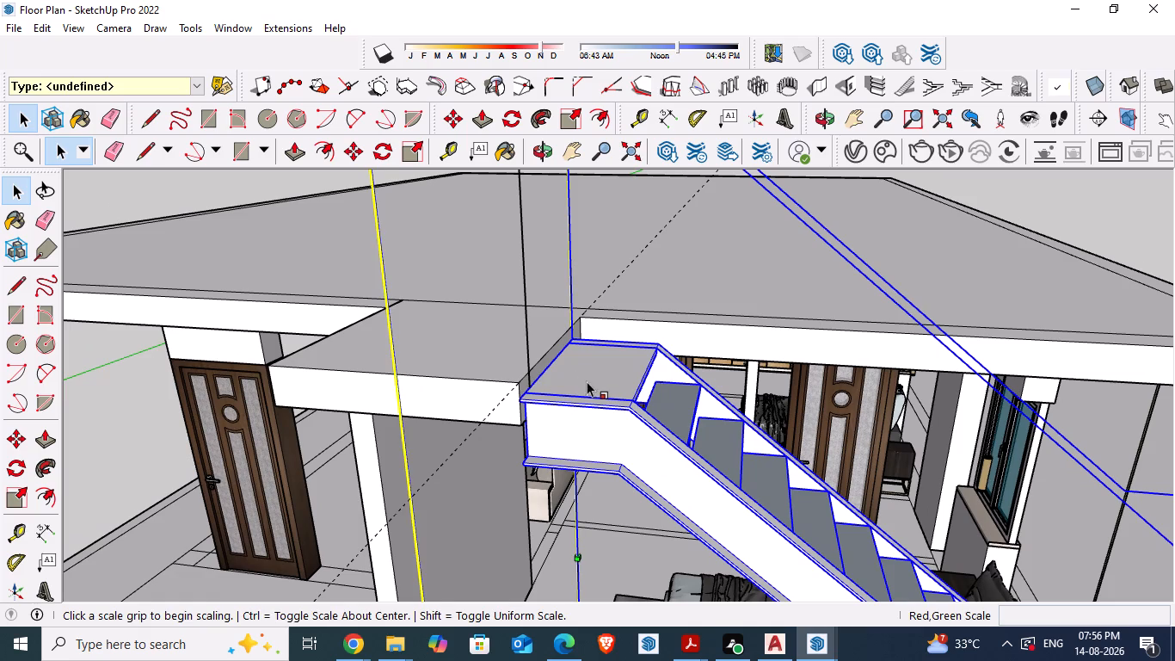
scroll(530, 410, "down", 7)
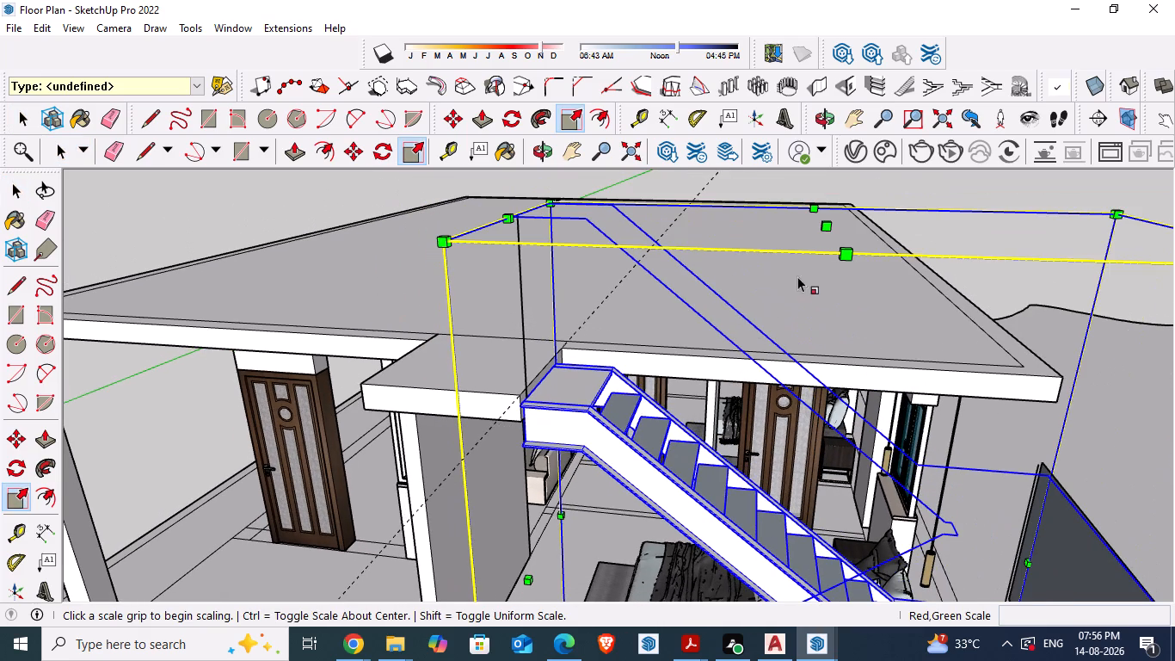
left_click_drag(824, 226, 822, 213)
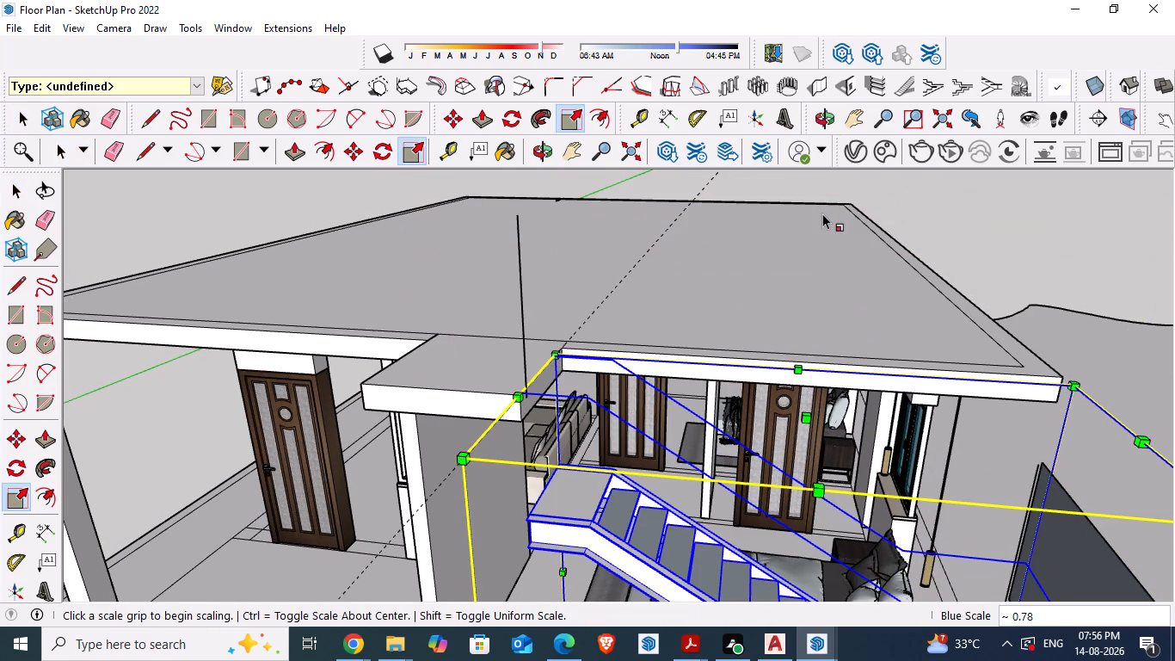
key("space")
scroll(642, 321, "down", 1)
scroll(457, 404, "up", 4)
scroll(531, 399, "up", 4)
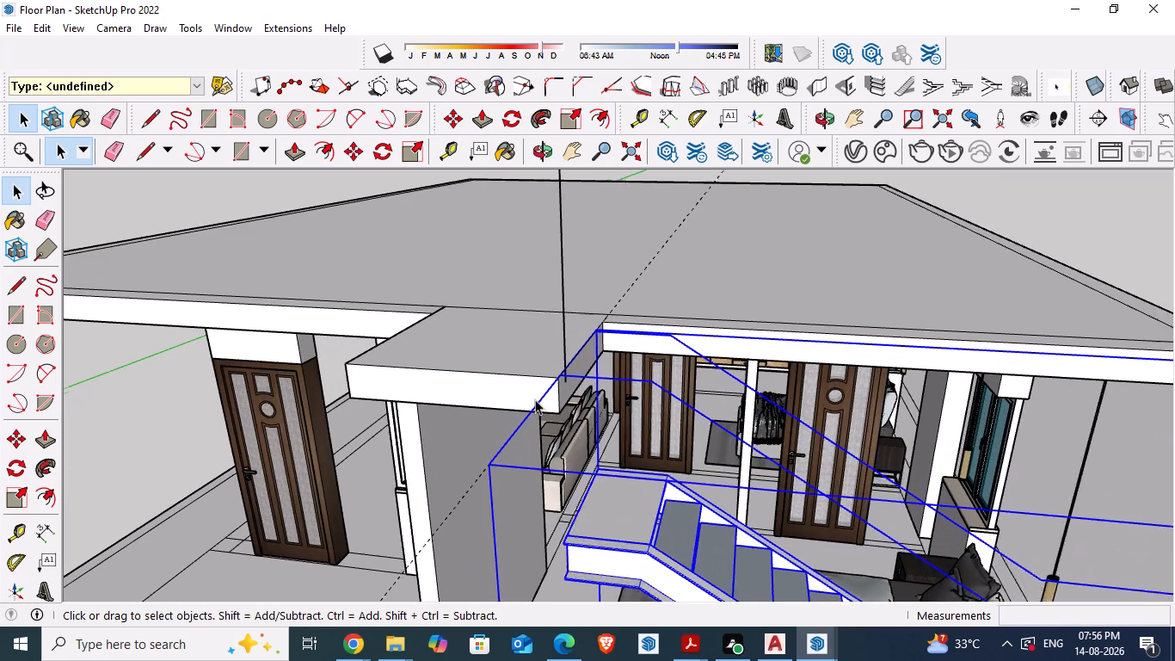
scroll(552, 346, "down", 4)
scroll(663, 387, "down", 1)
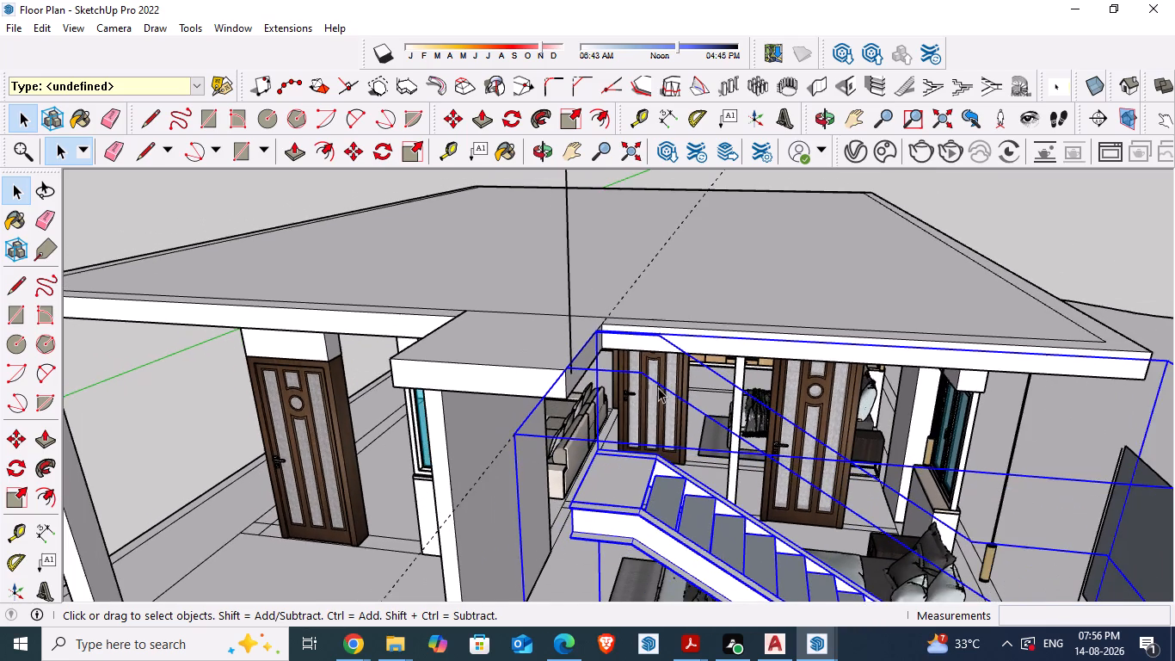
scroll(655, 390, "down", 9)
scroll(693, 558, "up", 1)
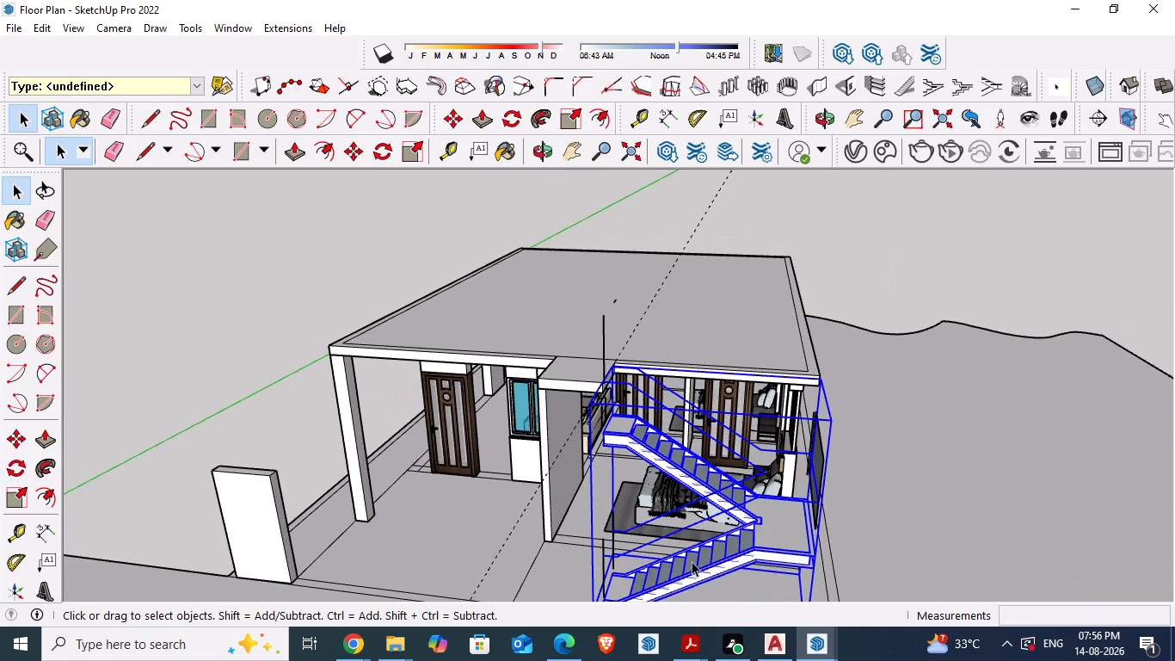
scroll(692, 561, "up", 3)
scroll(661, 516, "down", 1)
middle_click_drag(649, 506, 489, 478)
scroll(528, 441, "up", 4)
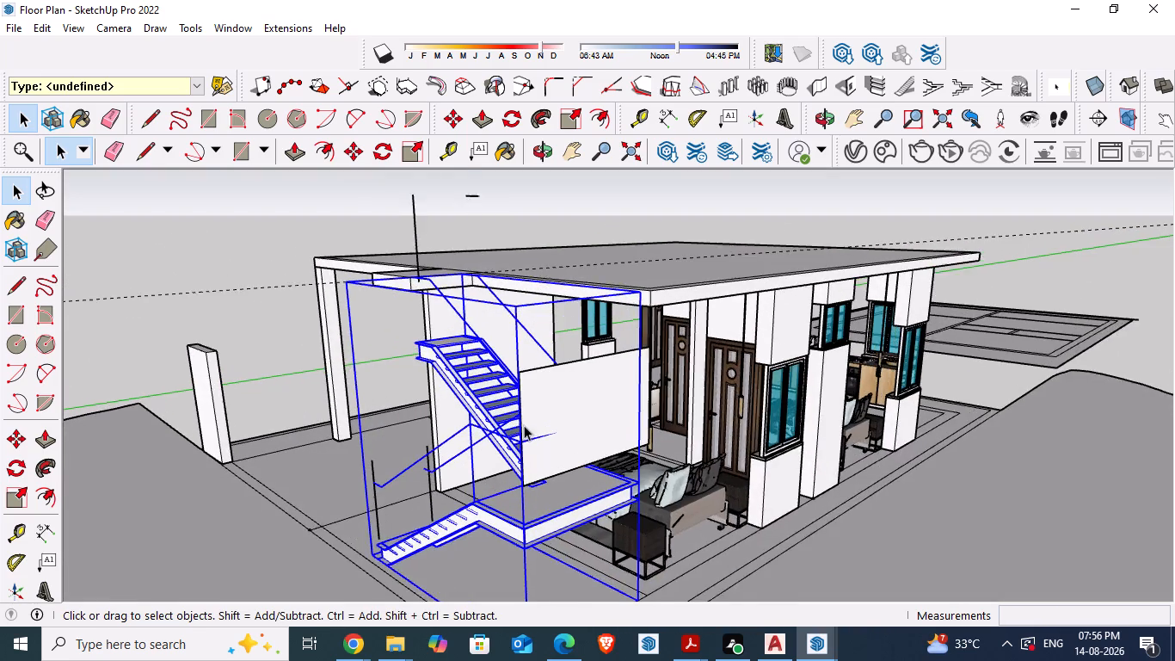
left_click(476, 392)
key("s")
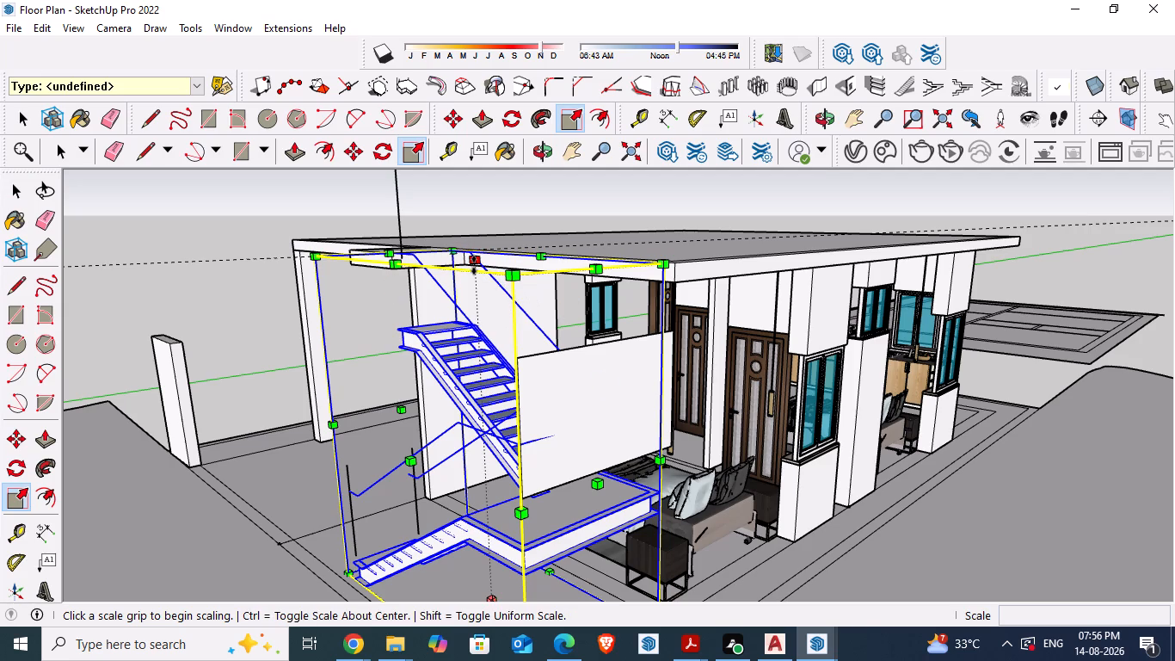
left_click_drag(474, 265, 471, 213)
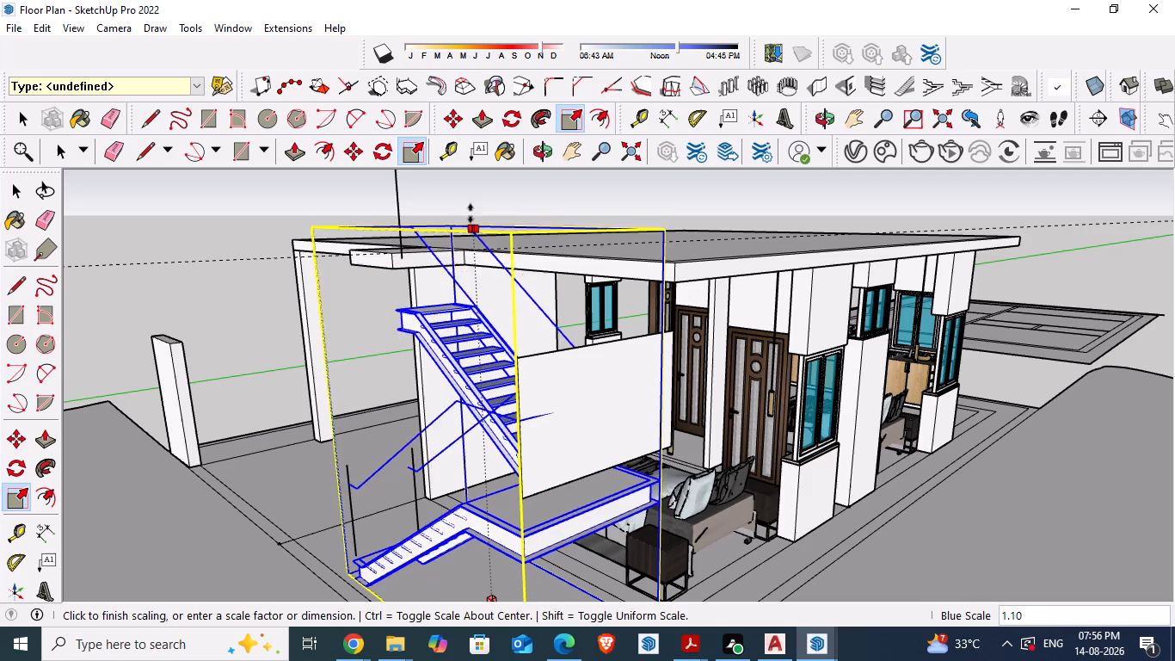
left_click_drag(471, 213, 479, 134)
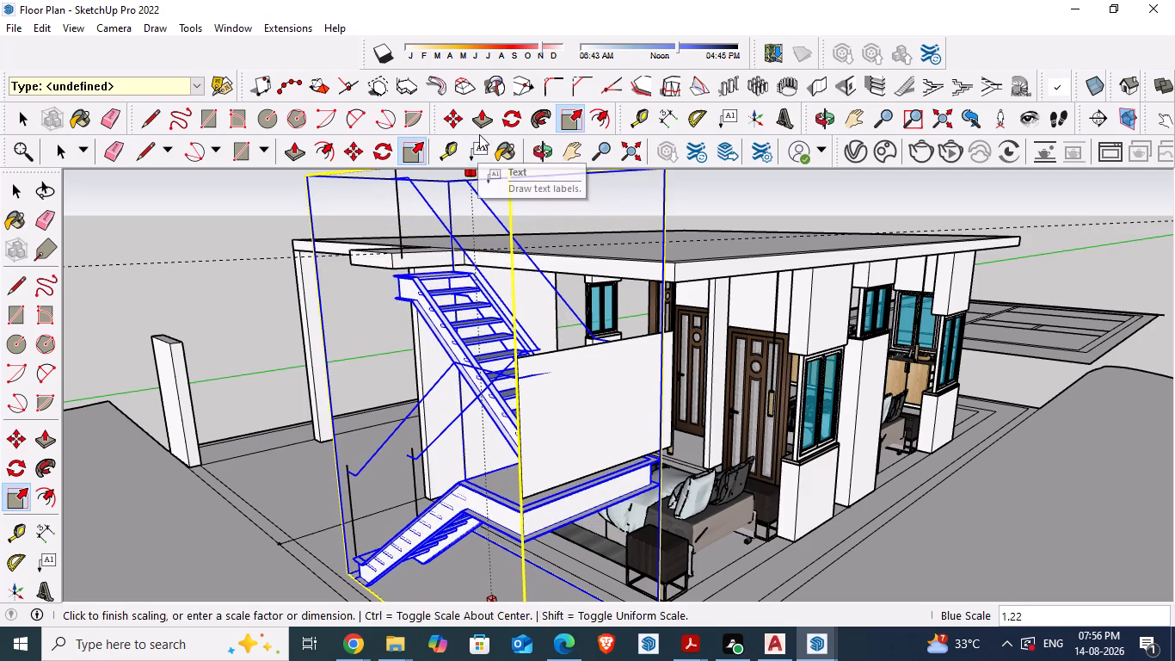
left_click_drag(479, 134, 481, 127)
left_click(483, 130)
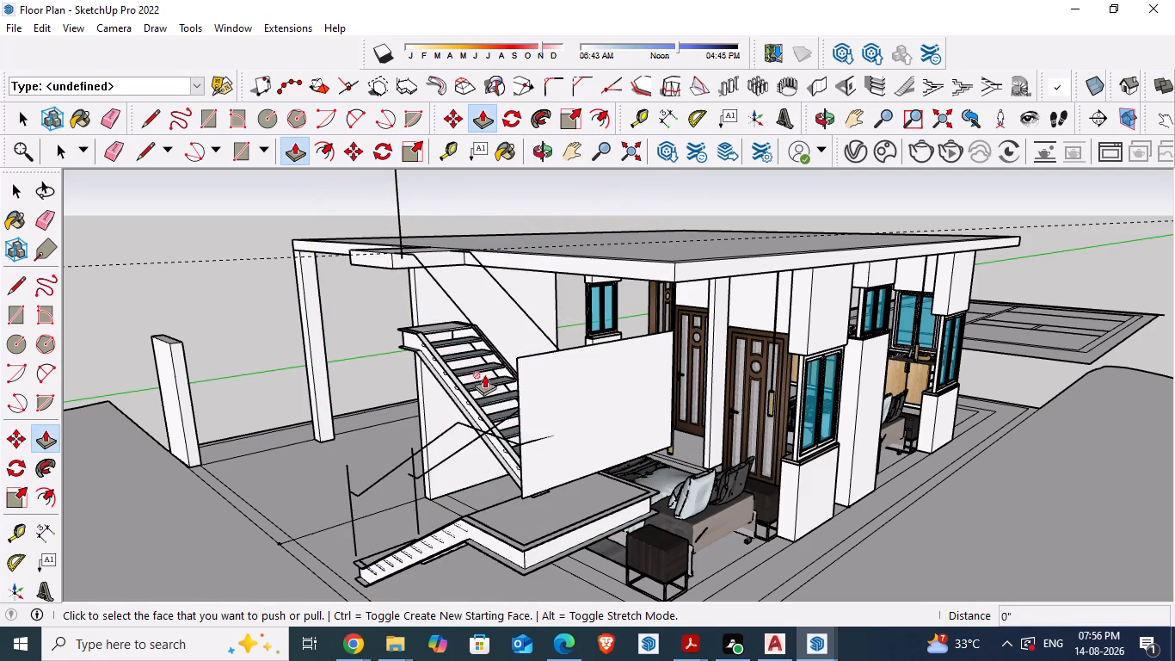
Examine the front staircase's landings and flights against the roof slab extension, from above and from ground level.
middle_click_drag(454, 391, 540, 403)
scroll(538, 319, "up", 2)
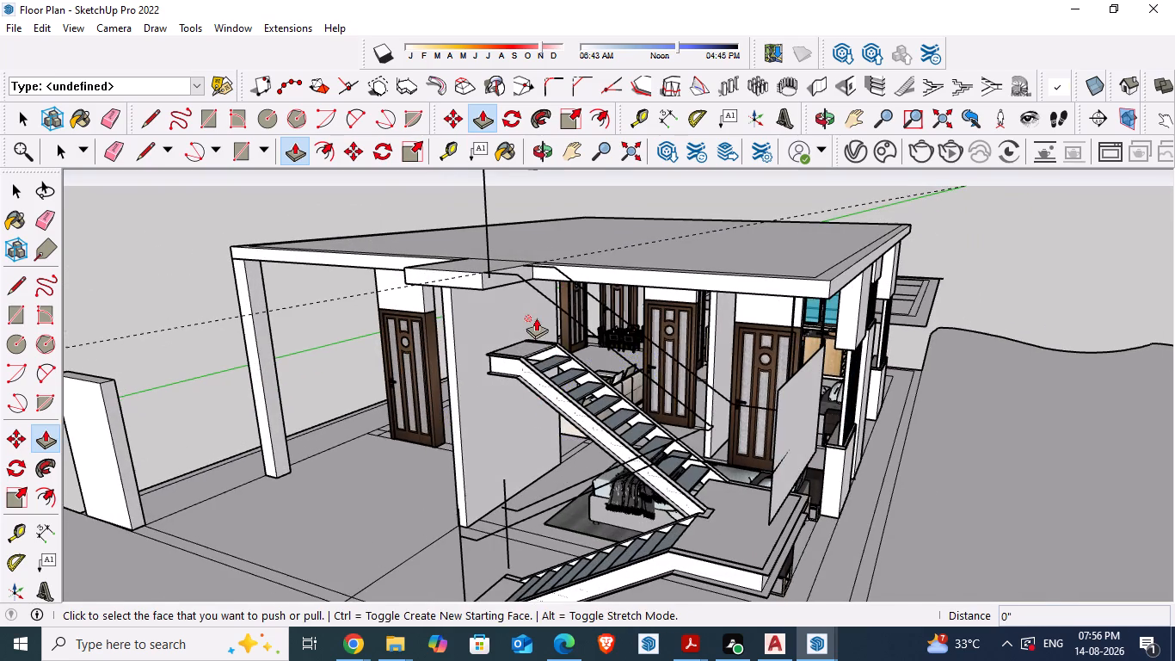
scroll(536, 318, "up", 3)
middle_click_drag(487, 366, 520, 375)
scroll(488, 336, "down", 5)
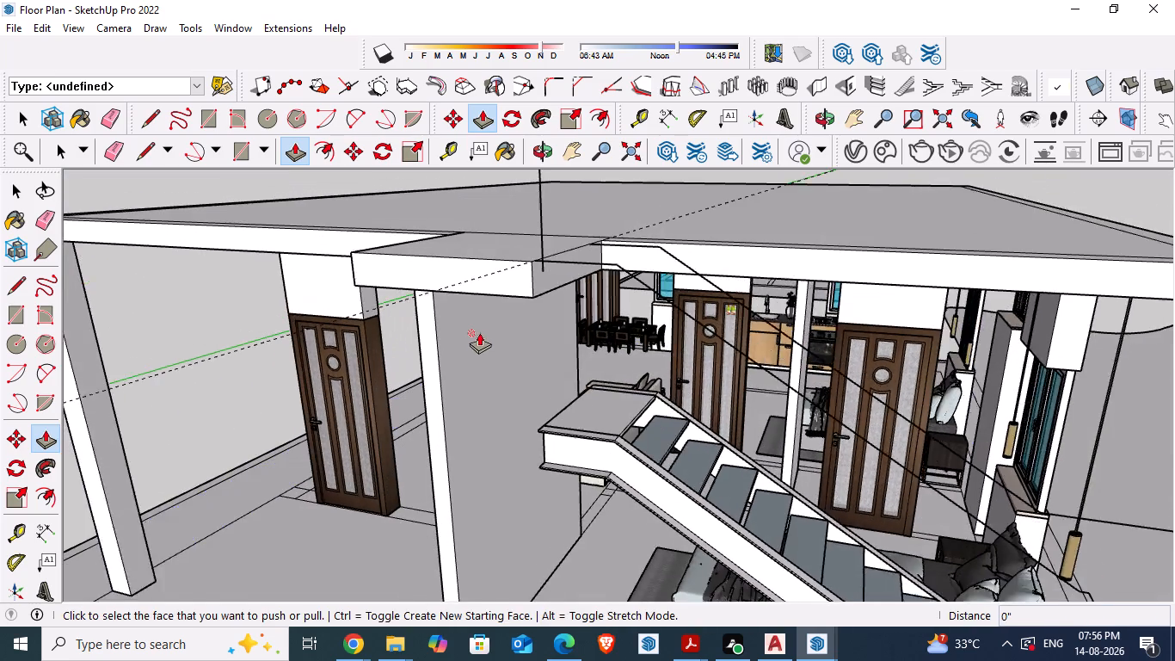
scroll(479, 332, "down", 7)
middle_click_drag(605, 501, 575, 408)
key("space")
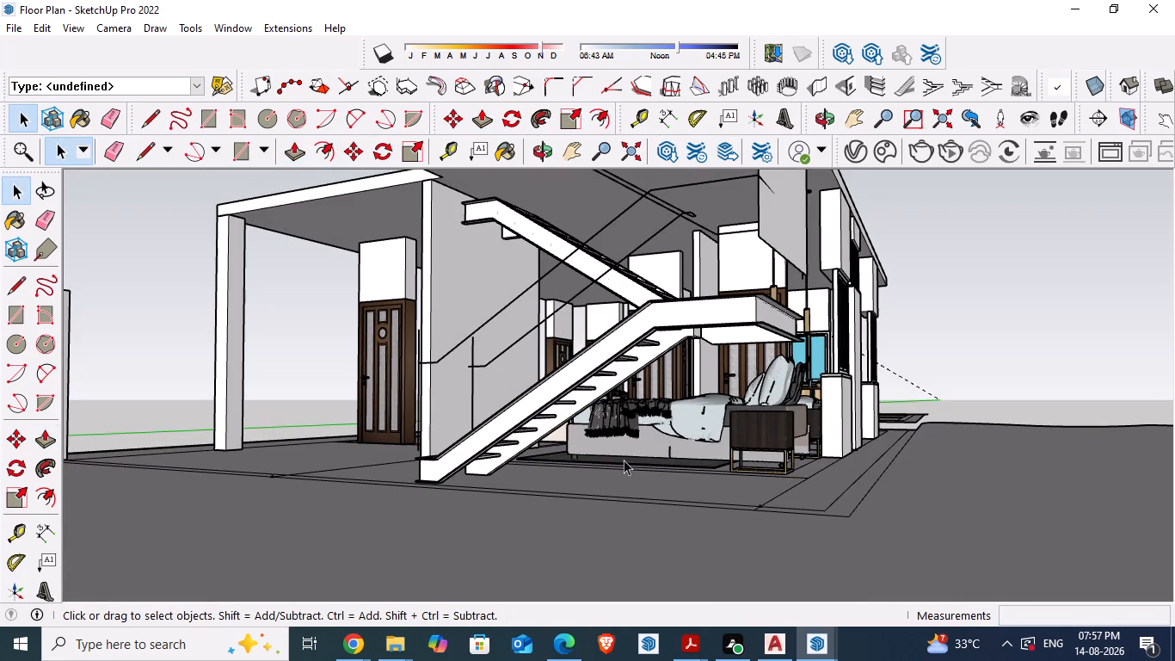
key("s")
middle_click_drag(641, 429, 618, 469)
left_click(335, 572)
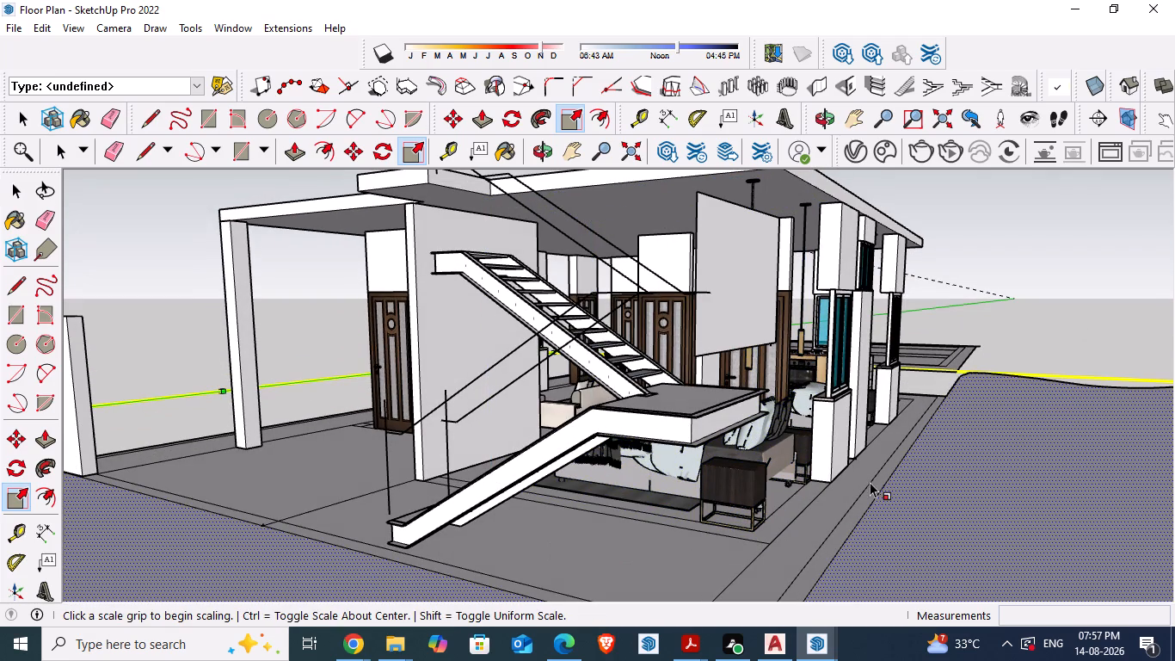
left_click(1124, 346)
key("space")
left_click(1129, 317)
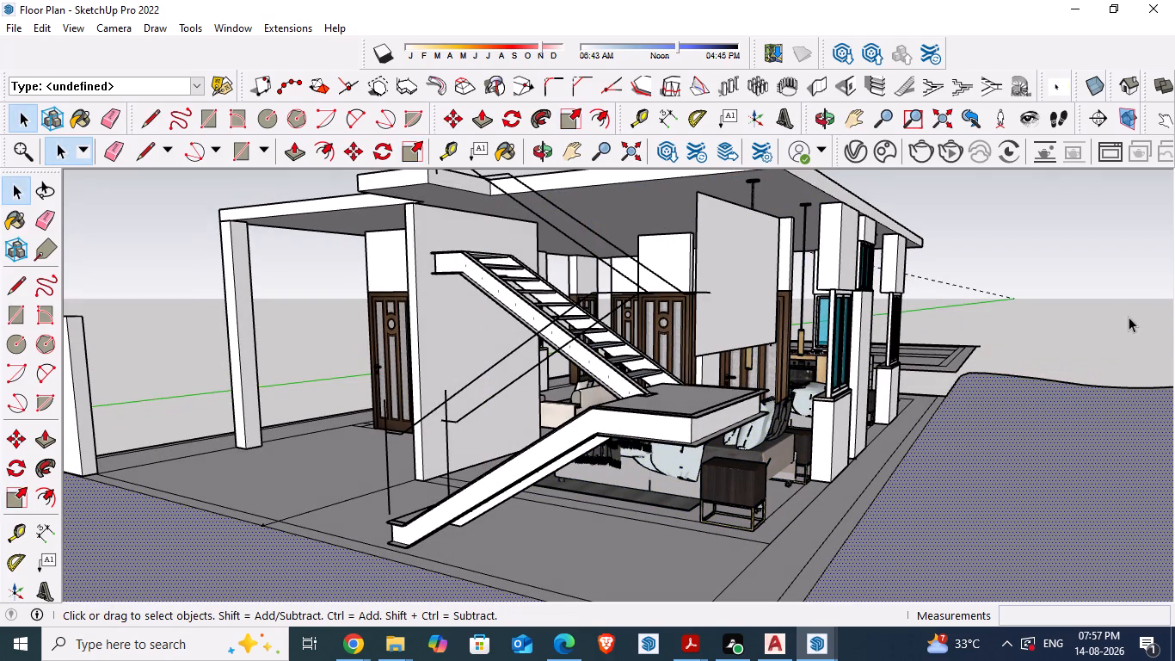
Scale the front staircase vertically from its top by a factor of 1.15, raising the upper landing toward the roof slab.
scroll(530, 437, "down", 2)
middle_click_drag(515, 460, 472, 490)
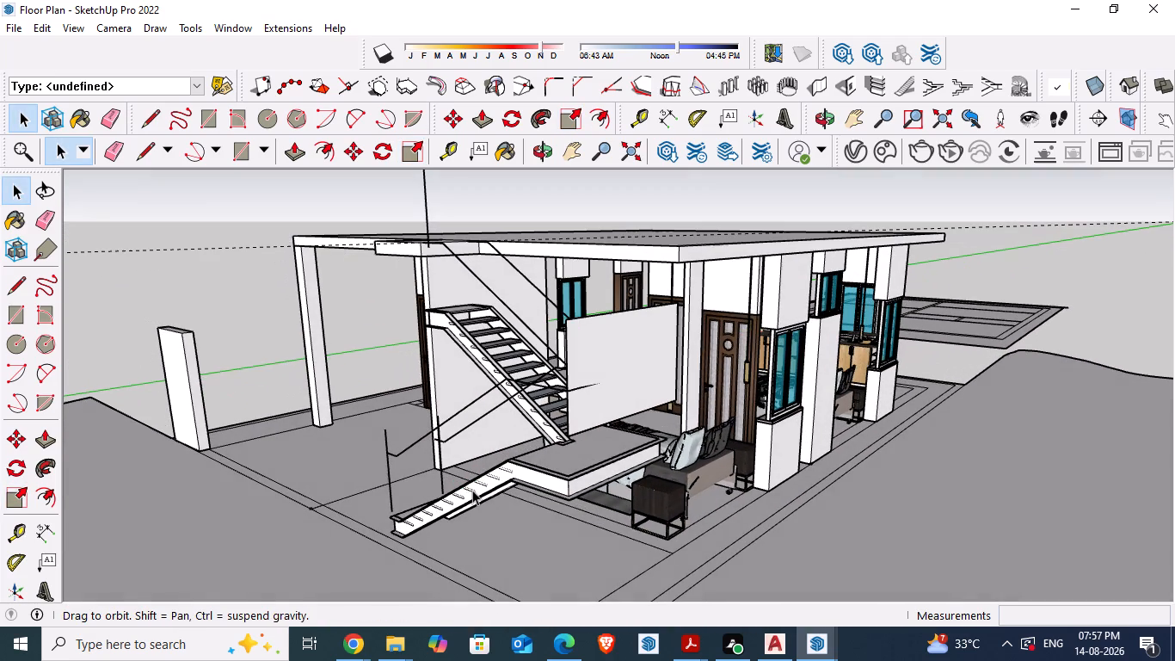
key("s")
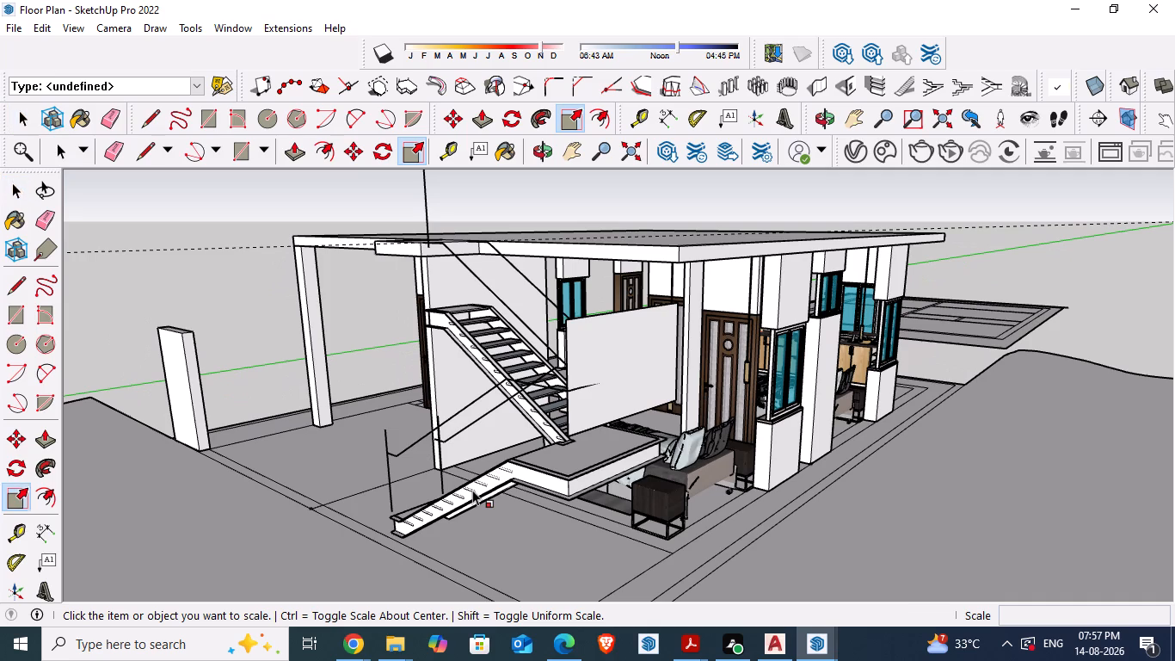
left_click(469, 324)
key("s")
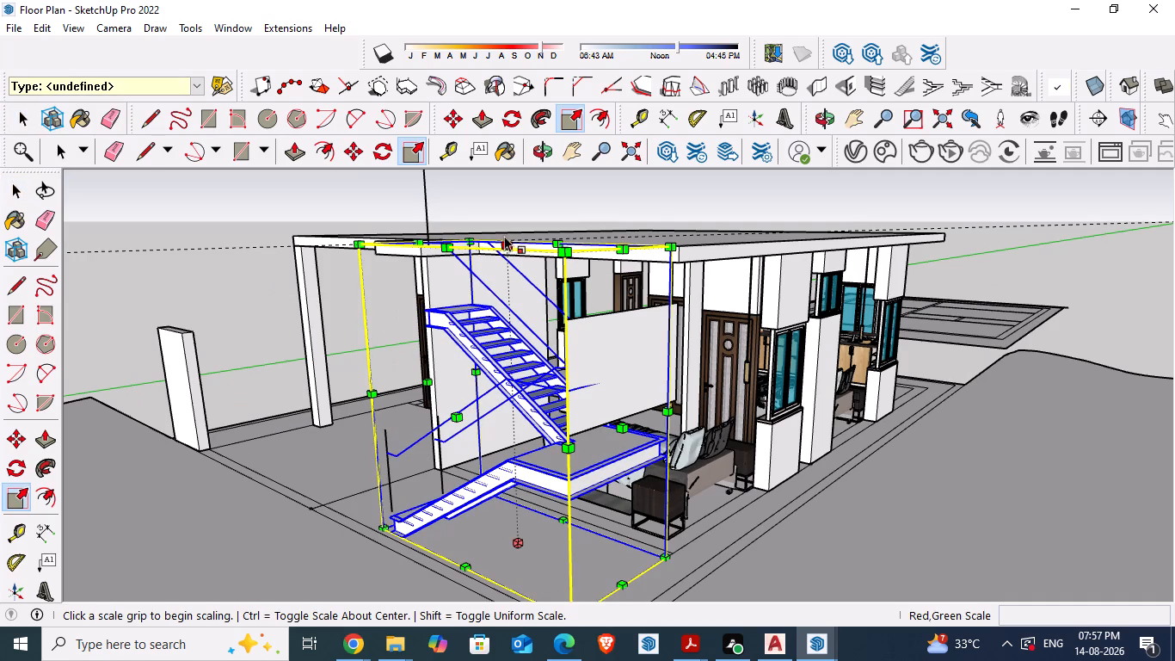
left_click_drag(506, 246, 508, 227)
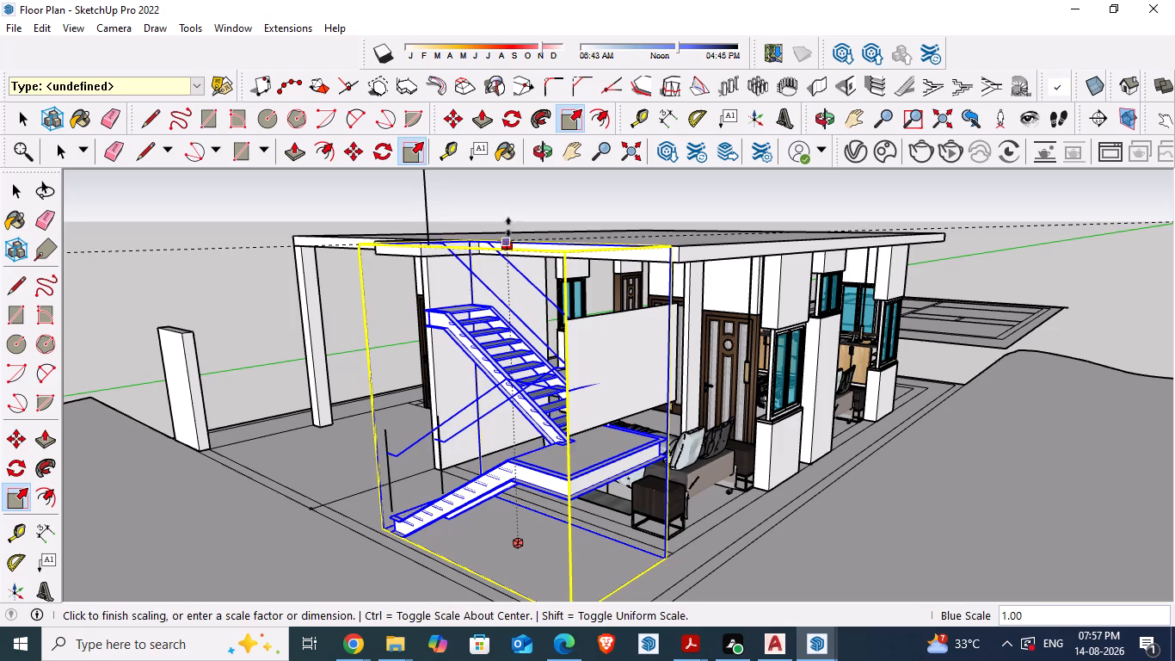
left_click_drag(508, 227, 510, 194)
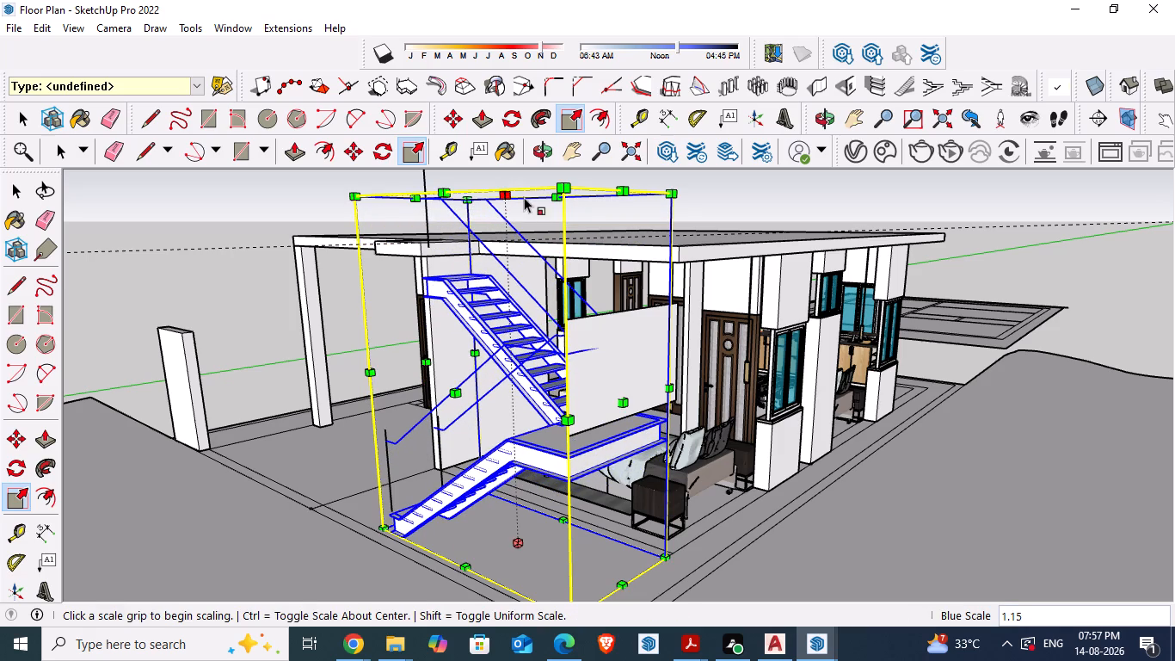
Scale the front staircase vertically again by a factor of 1.14, bringing the upper landing up to the roof slab extension.
scroll(459, 443, "down", 3)
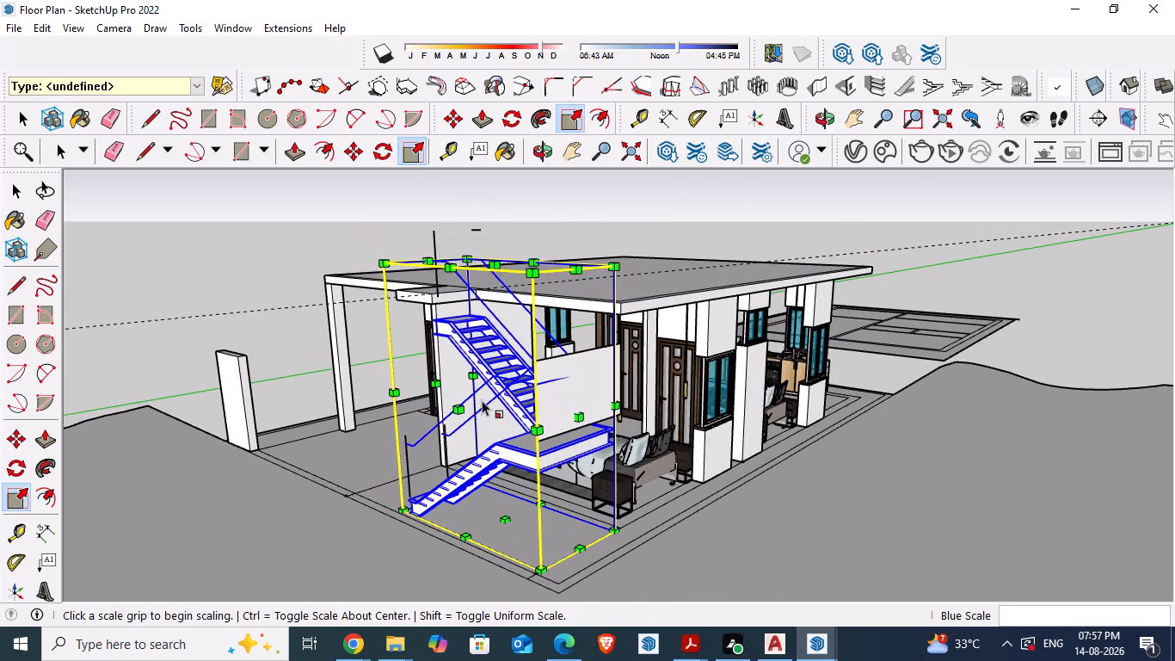
scroll(482, 400, "down", 2)
left_click_drag(492, 297, 494, 277)
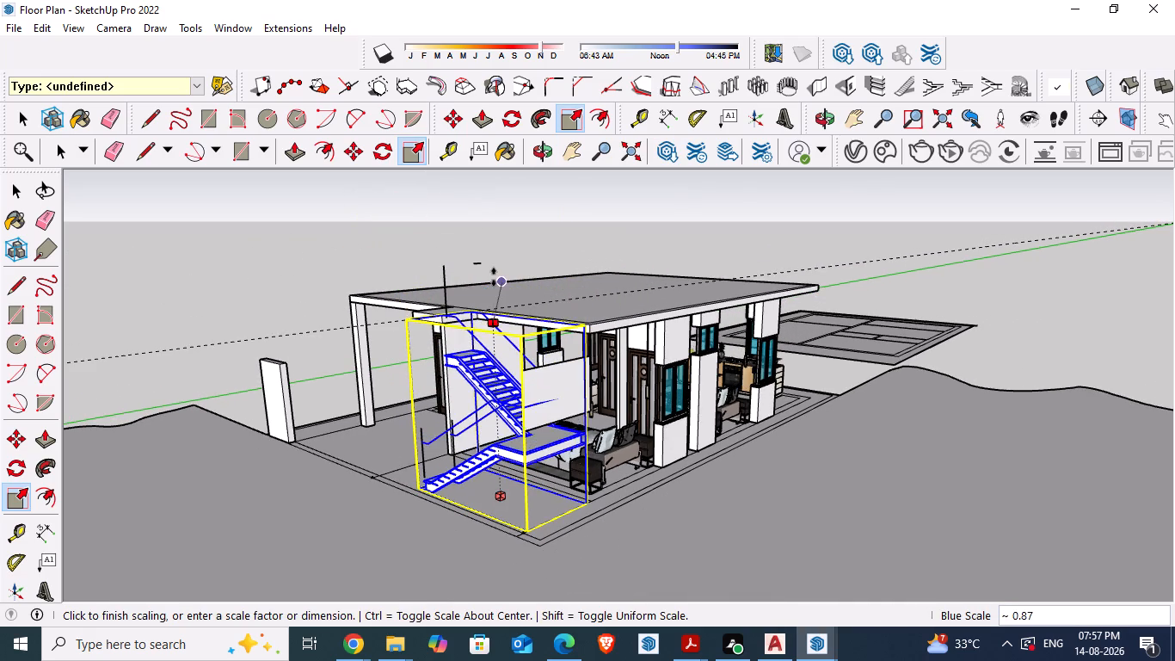
left_click_drag(494, 277, 493, 264)
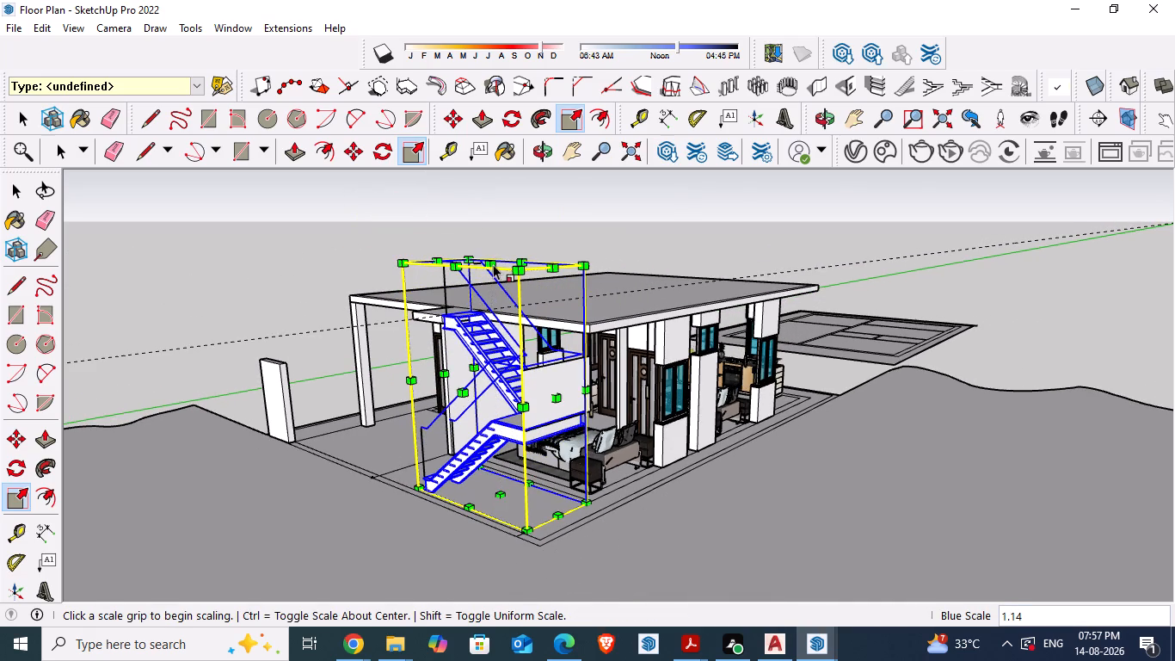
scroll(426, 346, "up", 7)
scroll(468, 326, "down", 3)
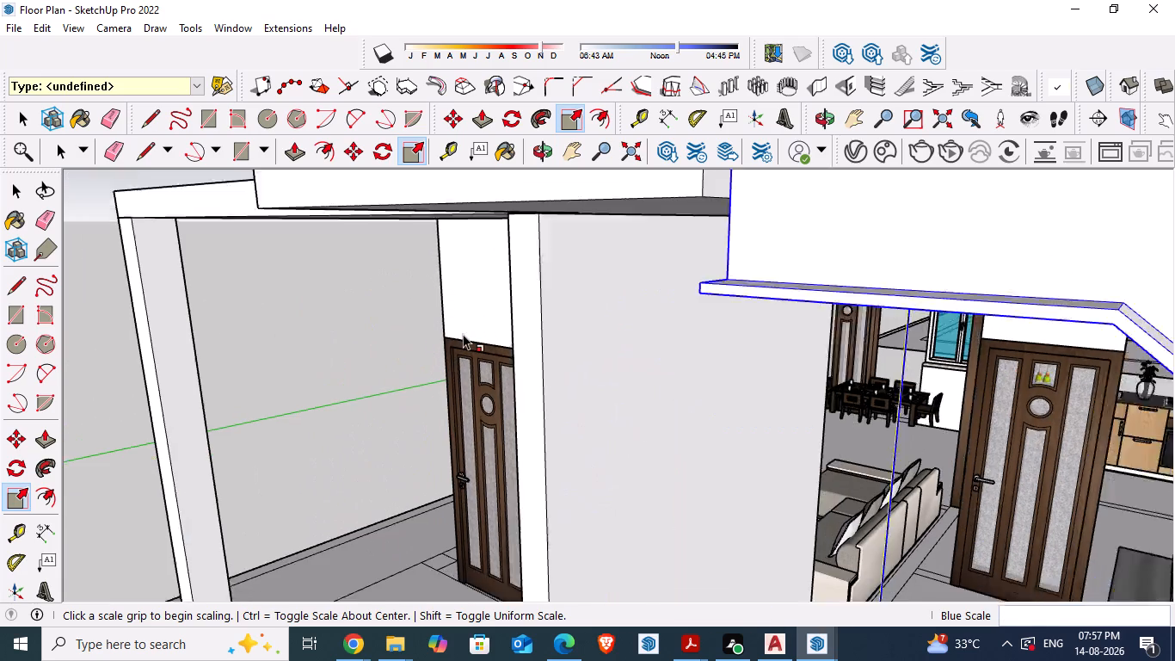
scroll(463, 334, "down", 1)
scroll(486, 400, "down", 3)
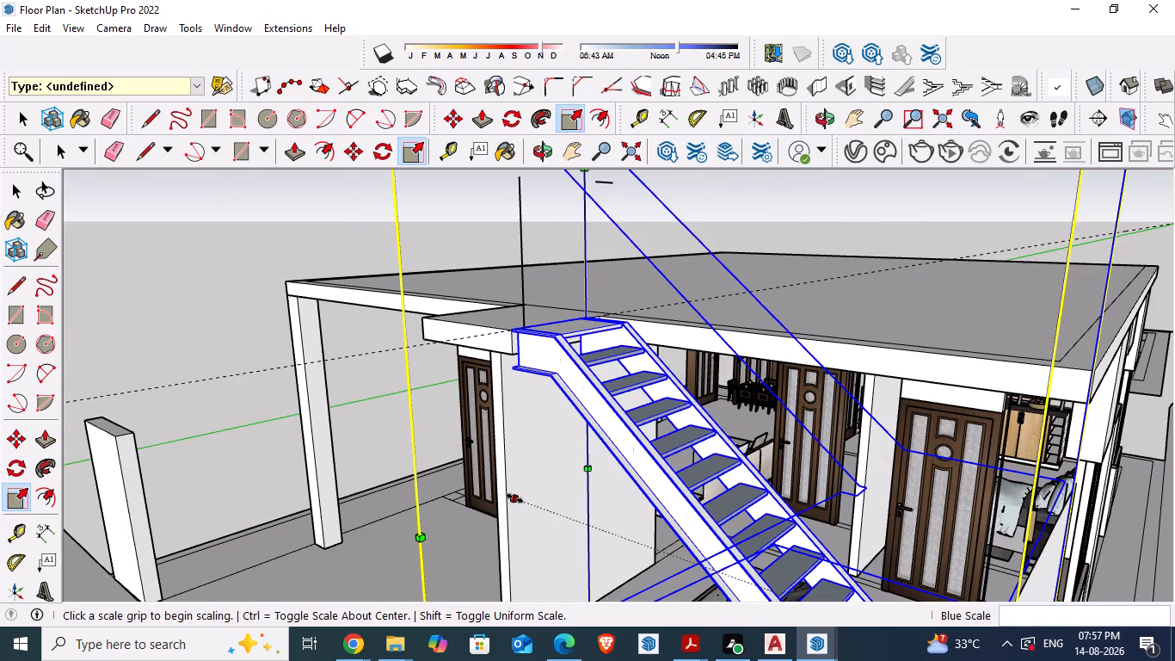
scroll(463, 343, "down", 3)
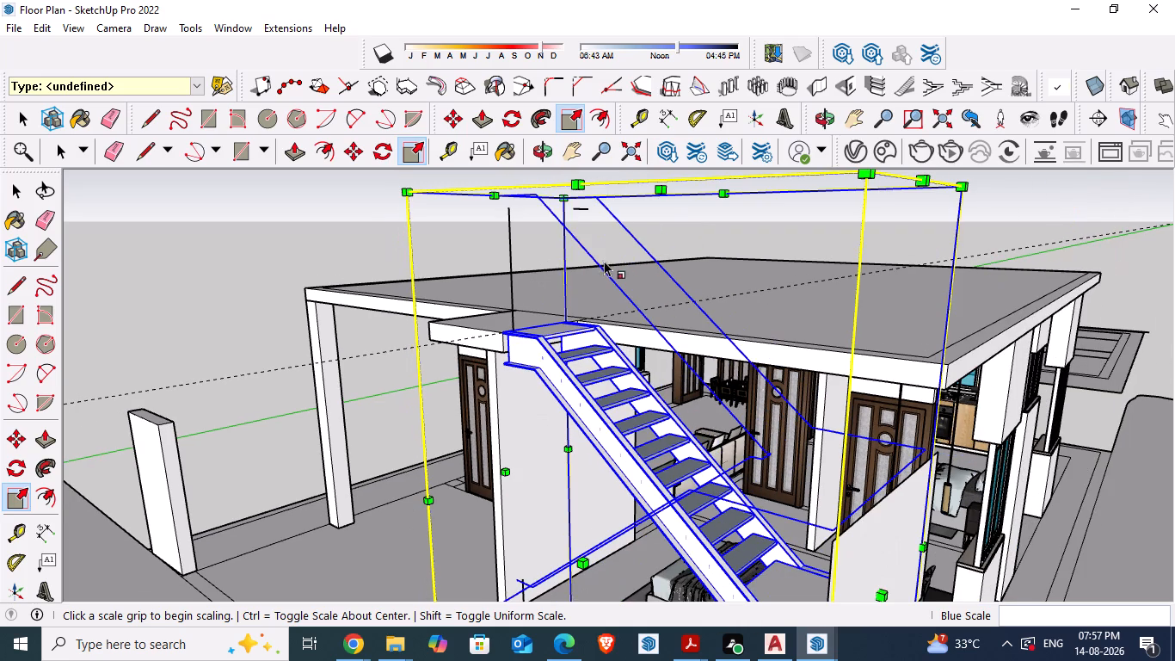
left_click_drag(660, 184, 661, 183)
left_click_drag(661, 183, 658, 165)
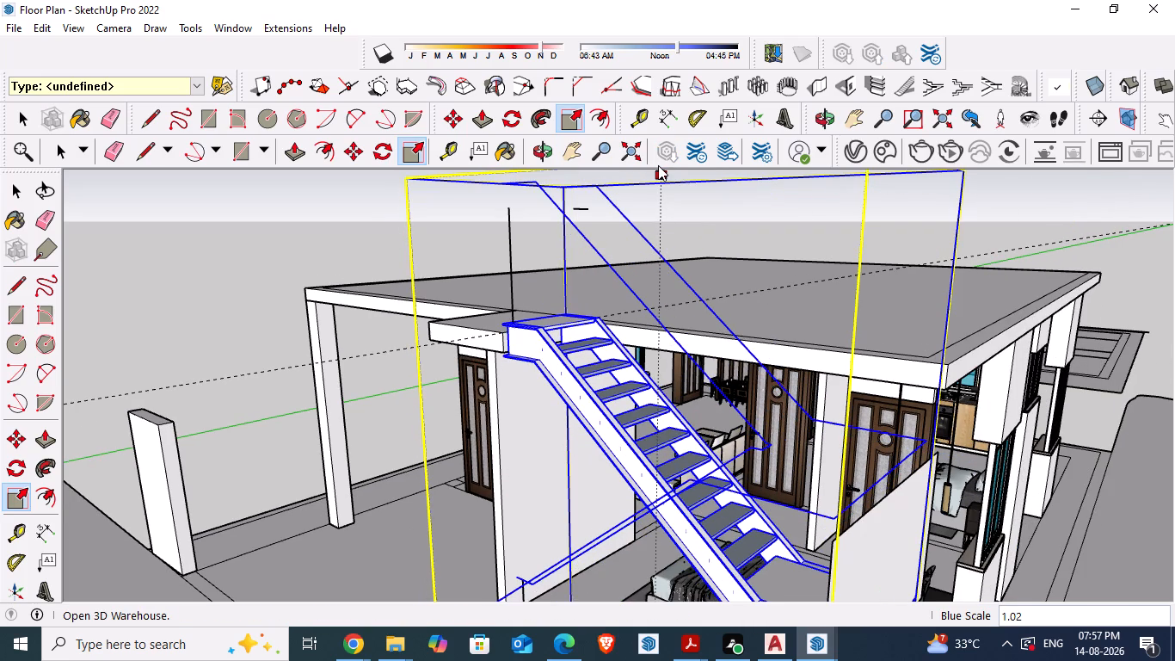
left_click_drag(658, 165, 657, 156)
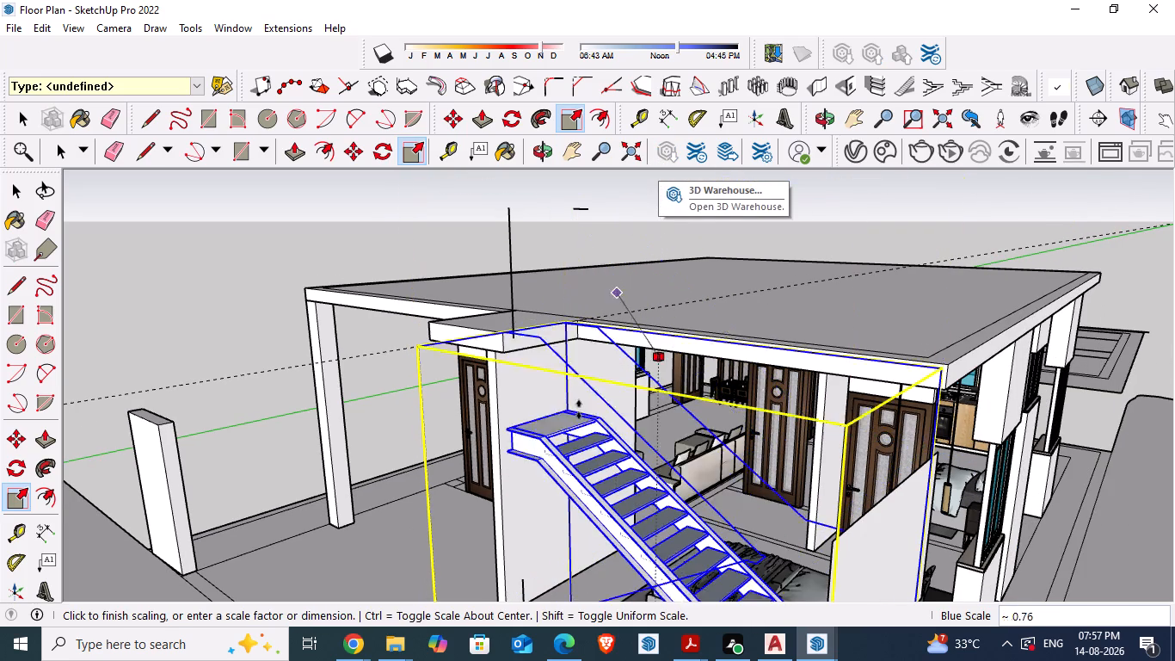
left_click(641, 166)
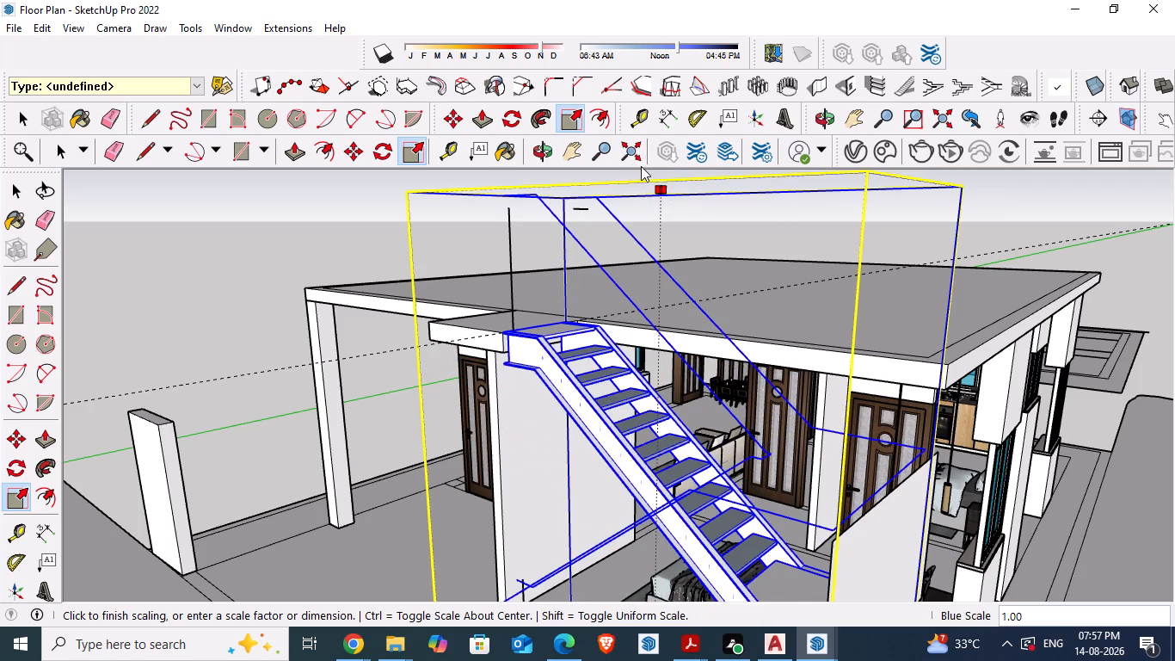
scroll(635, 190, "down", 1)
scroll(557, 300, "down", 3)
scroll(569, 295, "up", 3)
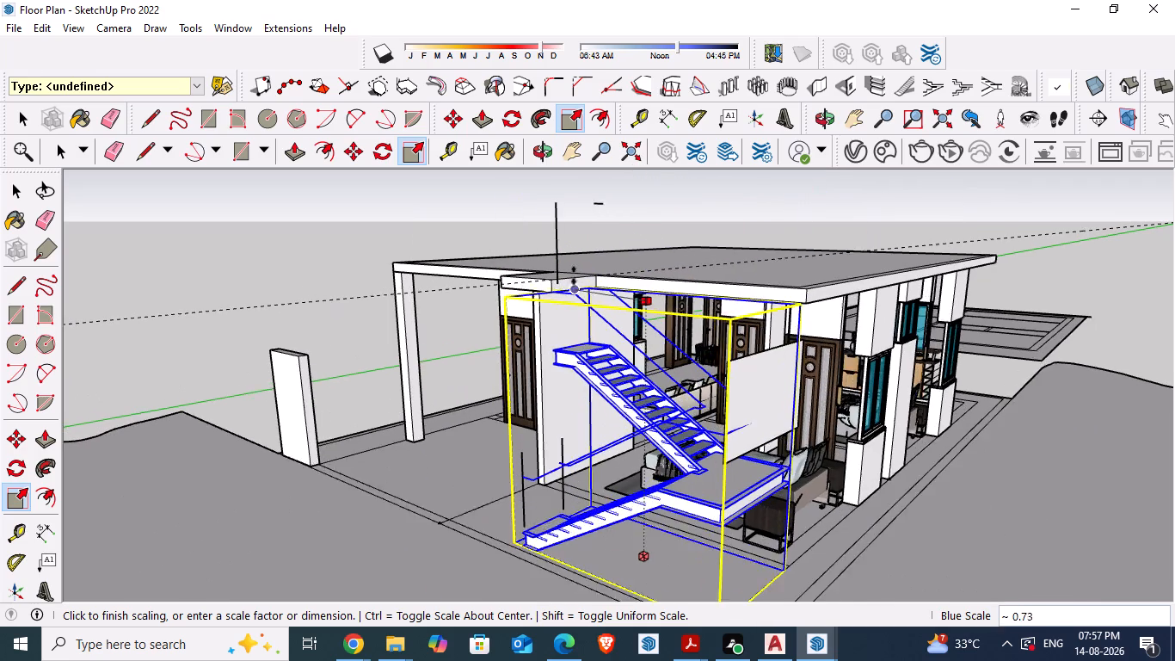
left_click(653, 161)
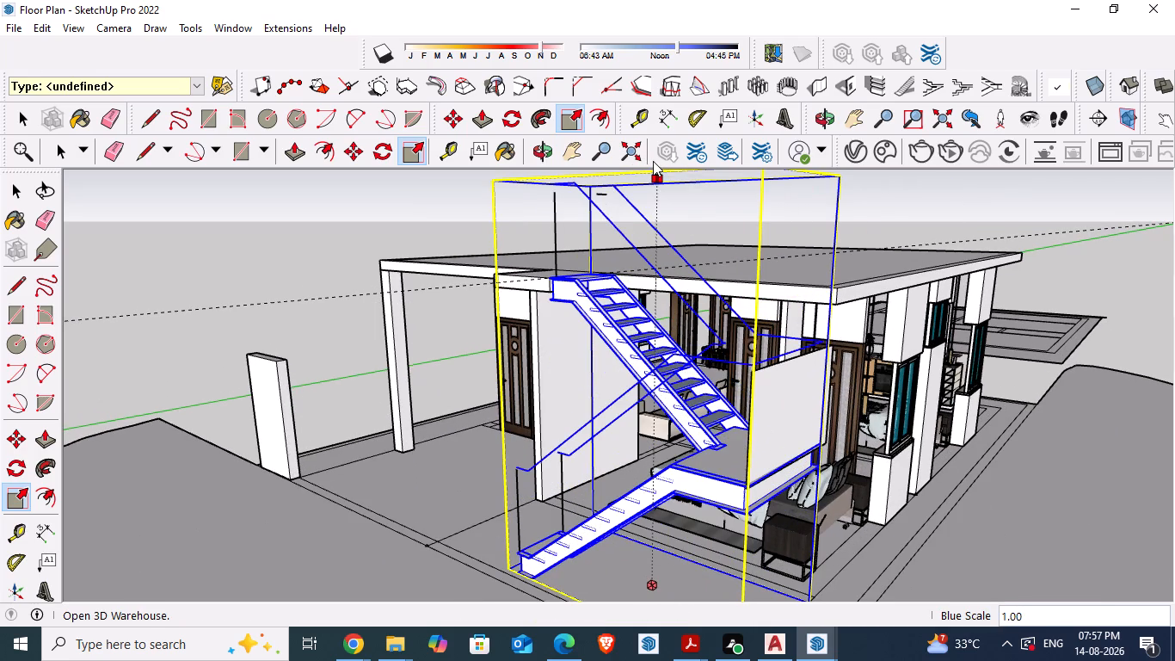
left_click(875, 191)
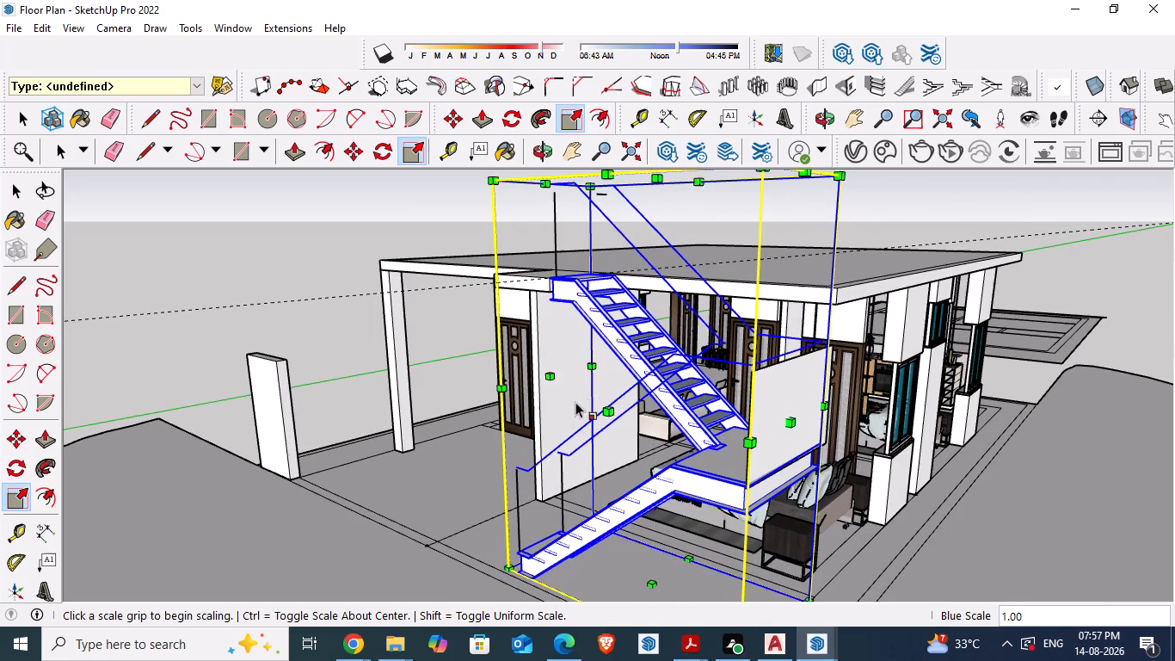
Scale the front staircase horizontally along the red axis, widening it toward the roof slab edge beside the upper landing.
scroll(575, 402, "down", 3)
scroll(563, 273, "up", 8)
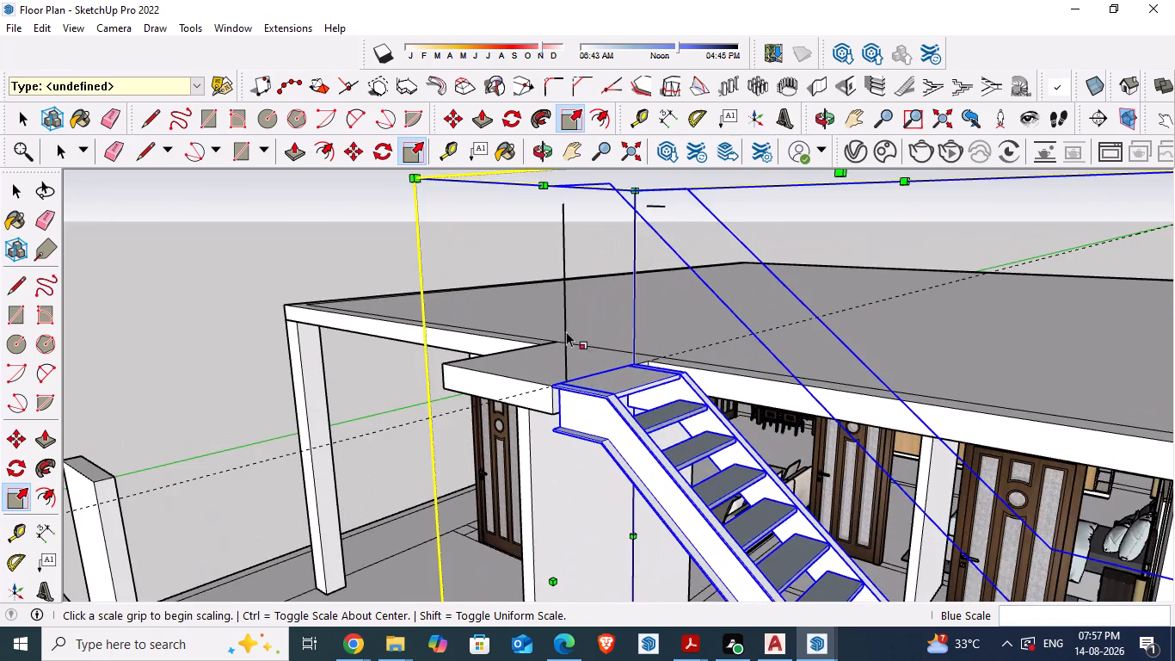
scroll(568, 349, "up", 6)
middle_click_drag(538, 447, 577, 458)
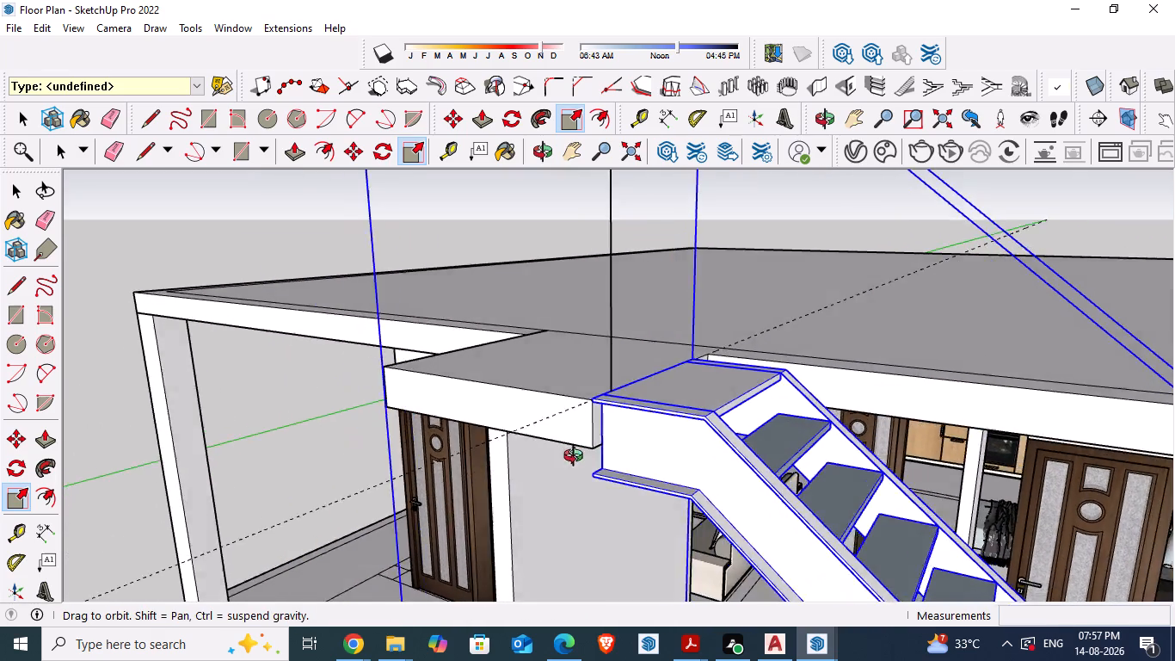
middle_click_drag(577, 458, 468, 528)
scroll(514, 464, "up", 4)
middle_click_drag(599, 470, 531, 485)
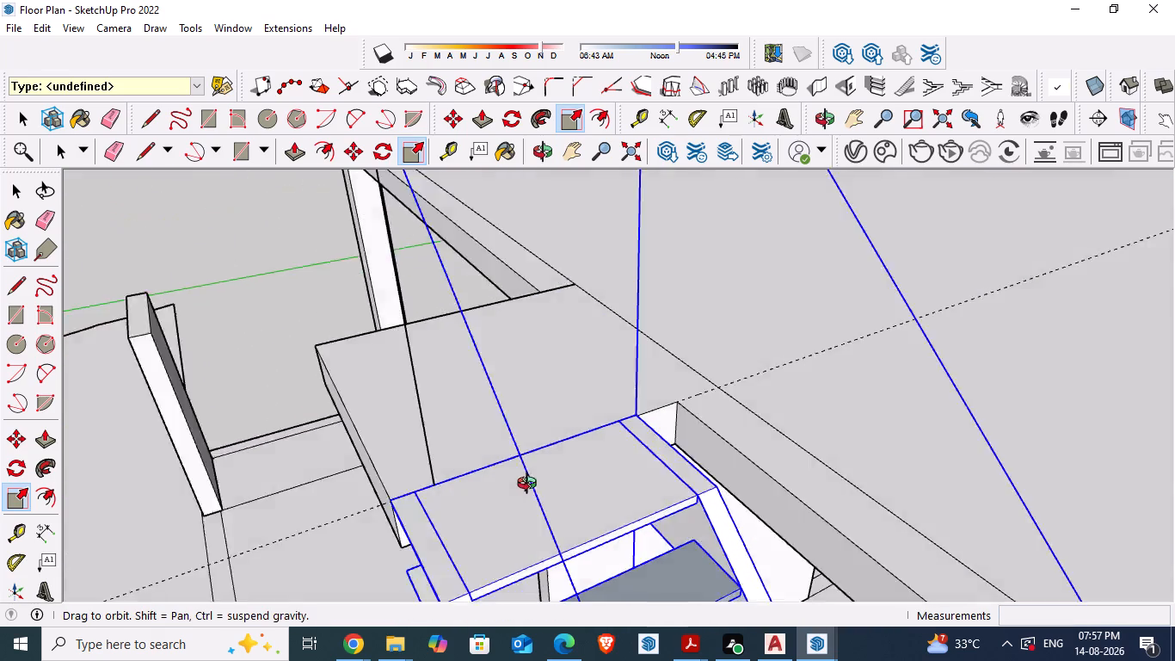
middle_click_drag(531, 485, 353, 473)
scroll(442, 398, "down", 6)
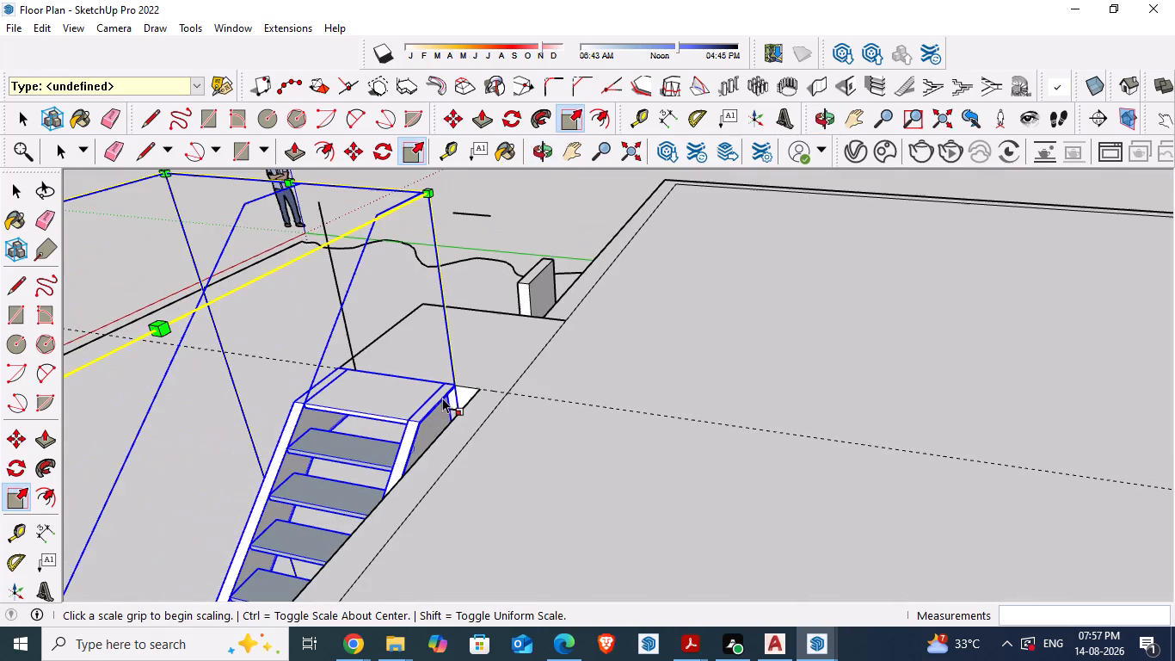
scroll(463, 341, "down", 11)
left_click(388, 425)
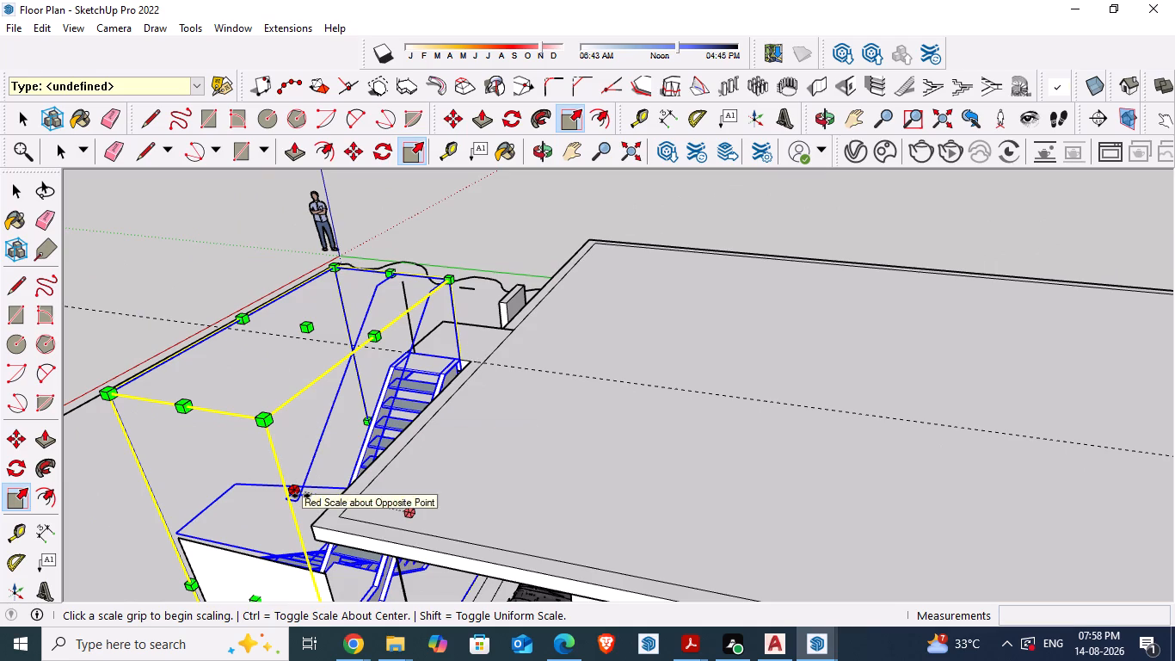
middle_click_drag(349, 483, 512, 469)
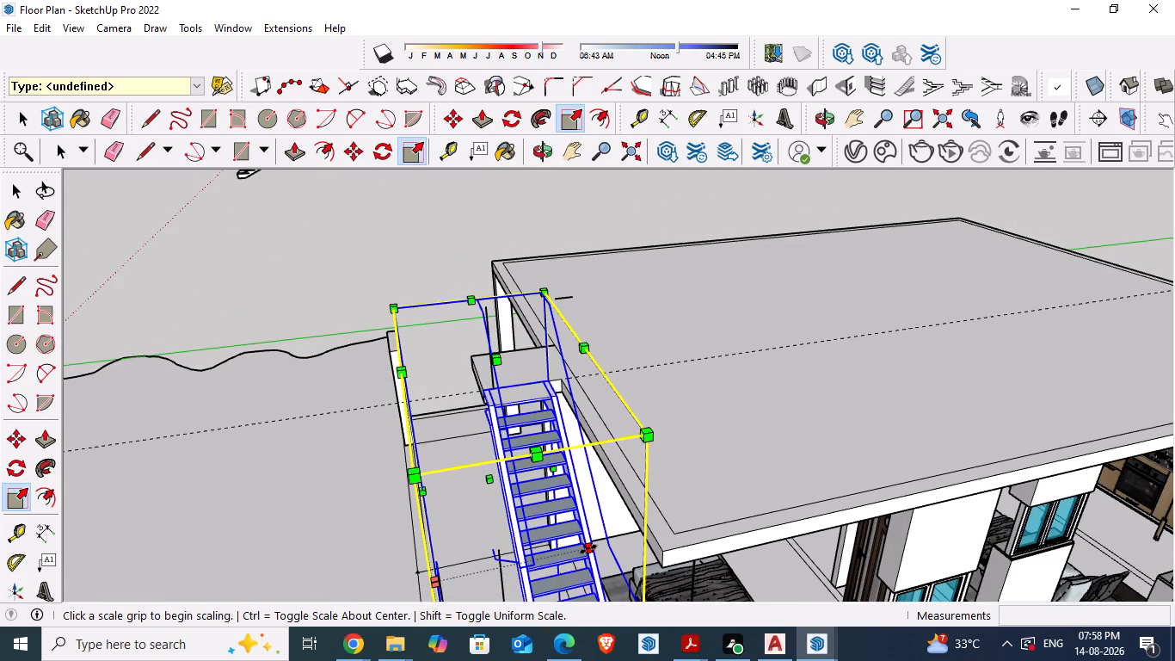
left_click_drag(588, 549, 621, 482)
key("space")
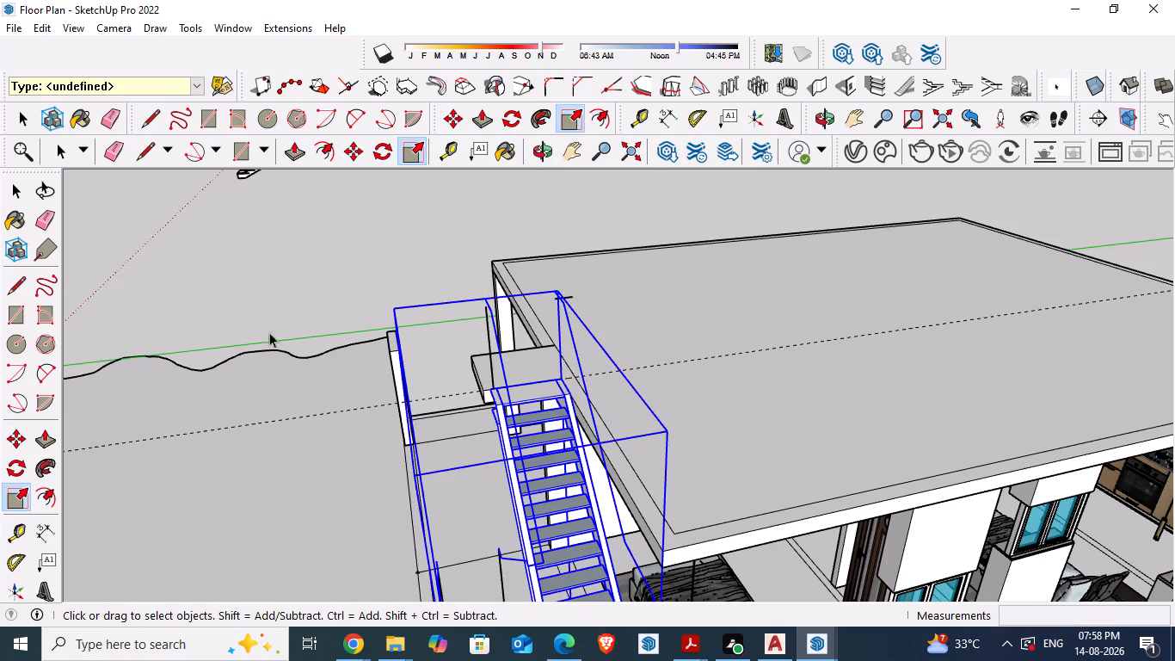
left_click(244, 261)
Delete the short stray line floating above the slab extension near the staircase.
scroll(237, 261, "down", 2)
middle_click_drag(387, 322, 320, 339)
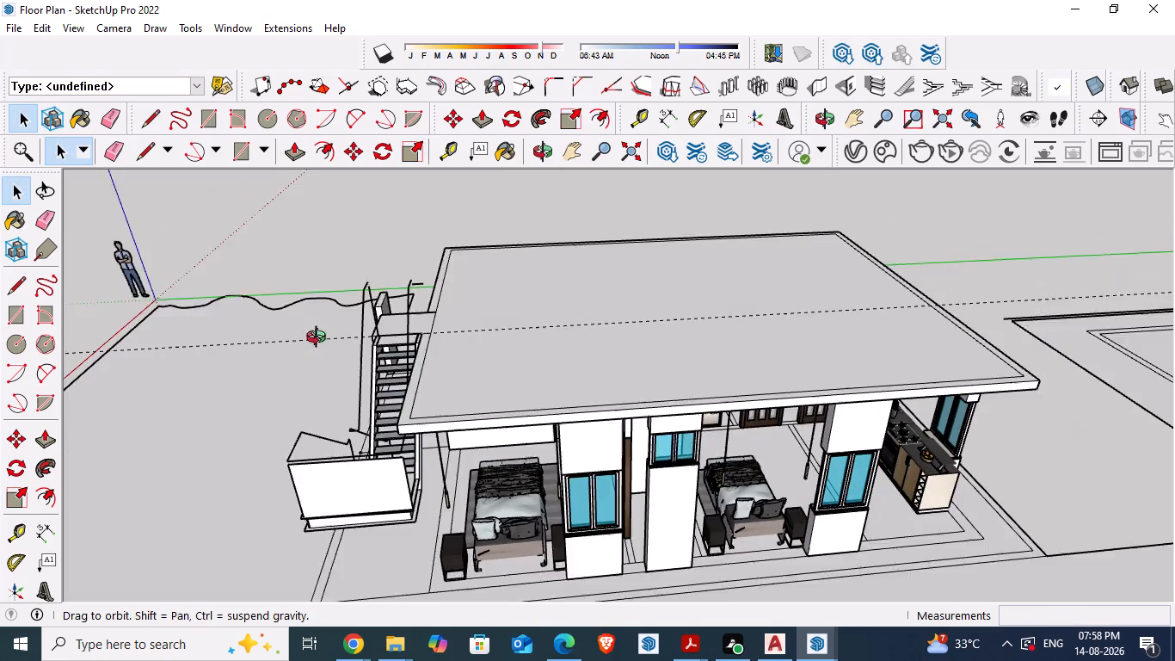
middle_click_drag(320, 339, 297, 339)
scroll(398, 247, "up", 6)
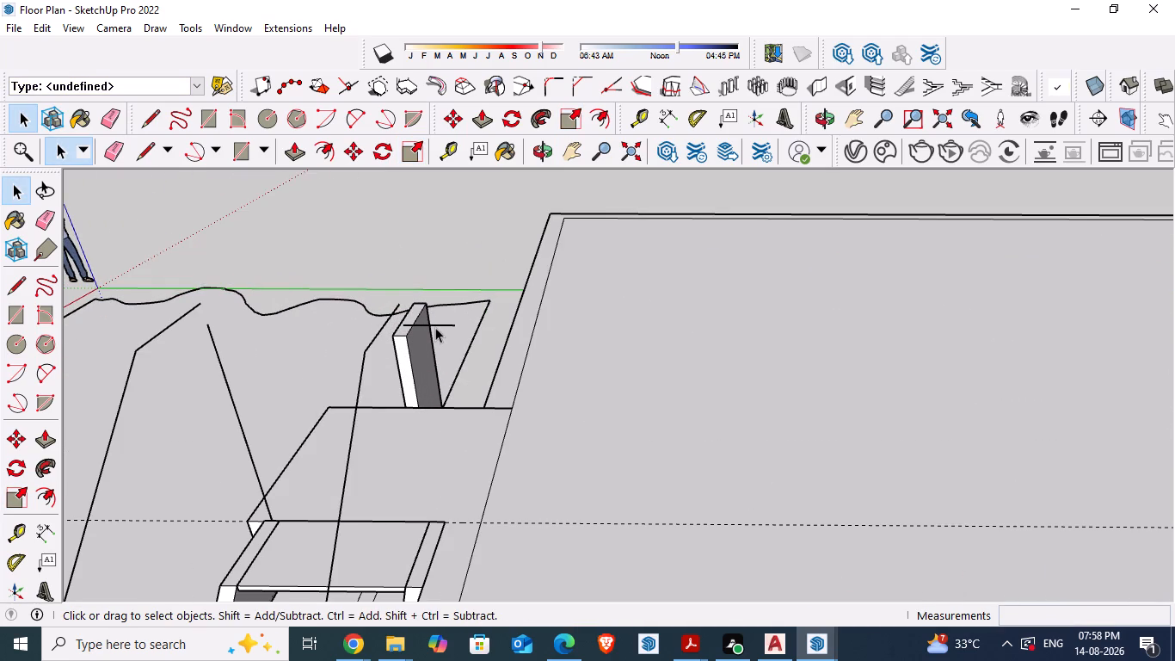
left_click(435, 324)
key("Delete")
Push the outer side face of the roof slab extension inward by about 5 7/16" inside the slab group.
scroll(439, 335, "down", 1)
middle_click_drag(467, 453, 264, 615)
scroll(303, 527, "down", 1)
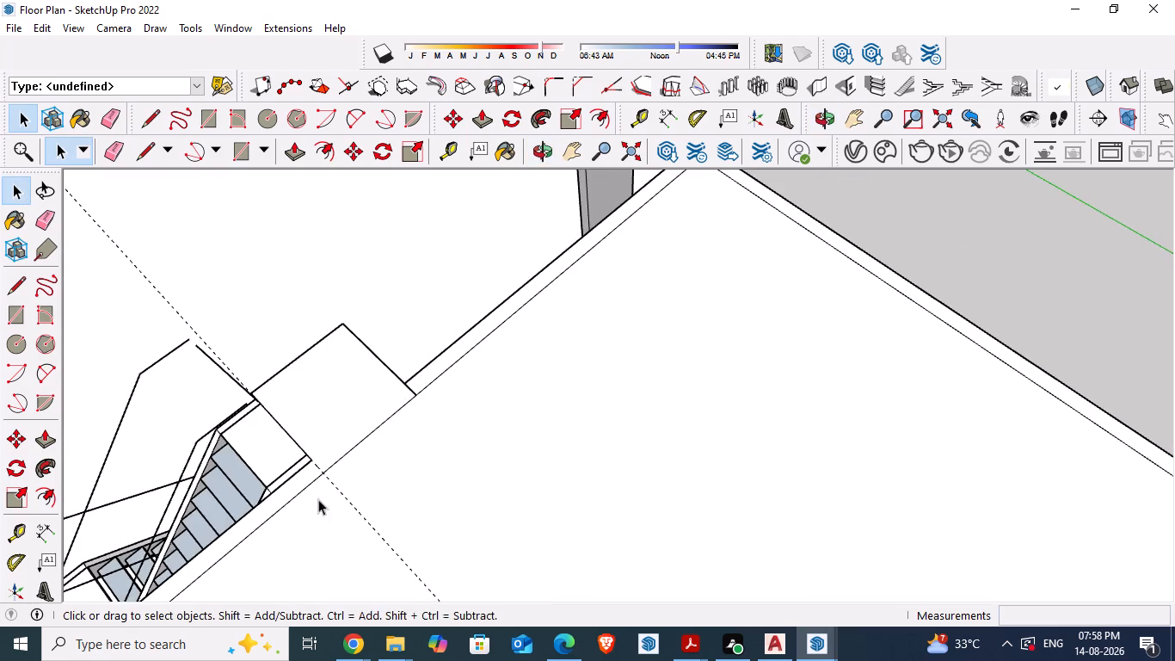
middle_click_drag(466, 398, 196, 561)
scroll(457, 351, "down", 4)
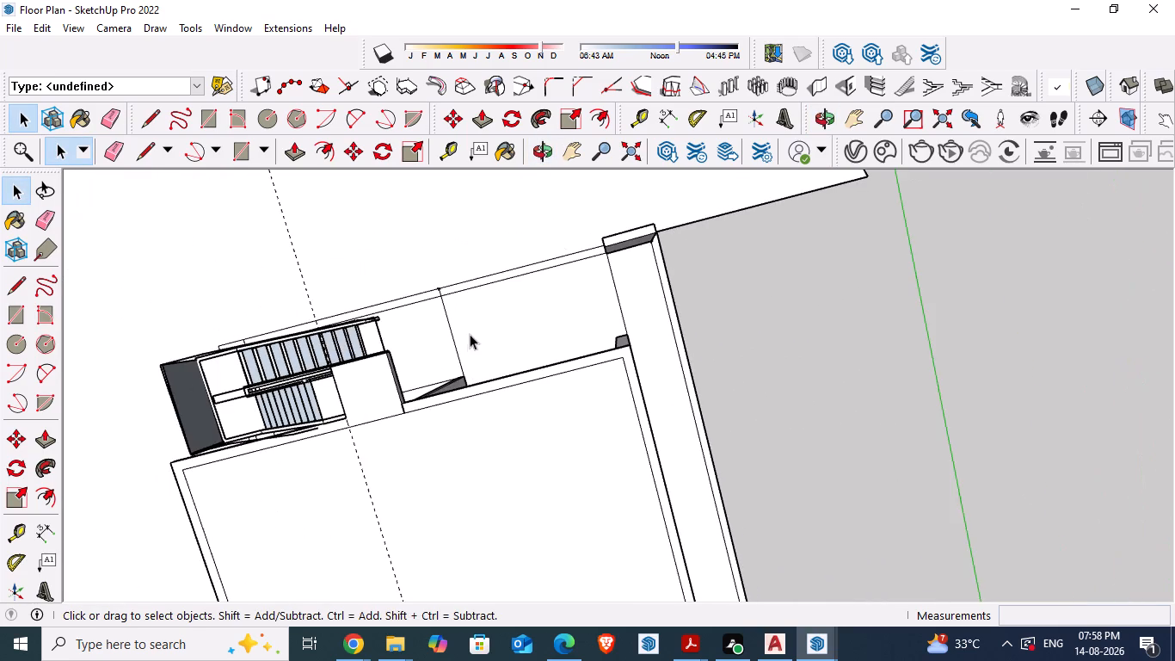
scroll(393, 439, "up", 8)
middle_click_drag(431, 423, 434, 416)
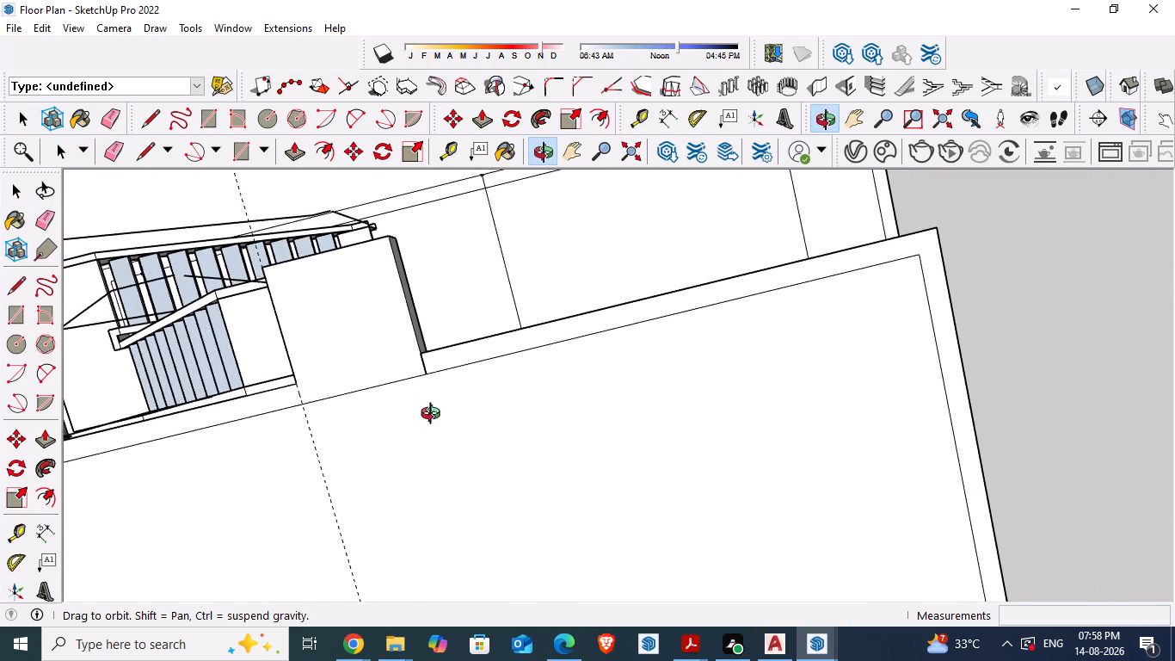
middle_click_drag(434, 416, 428, 412)
middle_click_drag(482, 329, 541, 353)
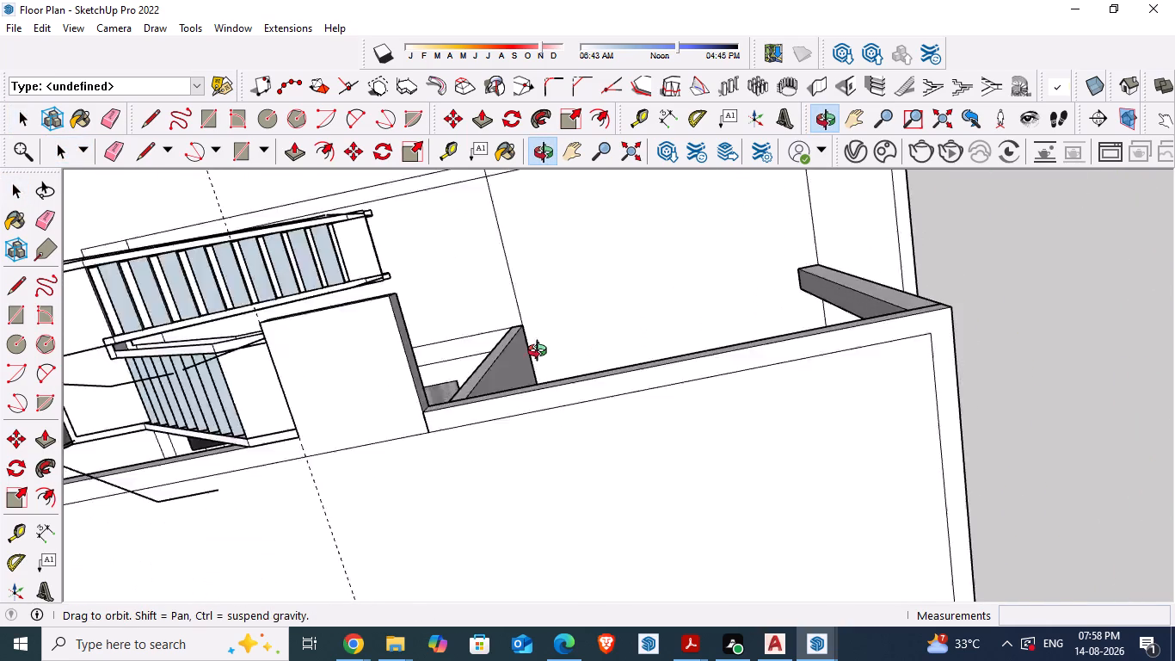
middle_click_drag(541, 353, 526, 497)
scroll(298, 465, "up", 4)
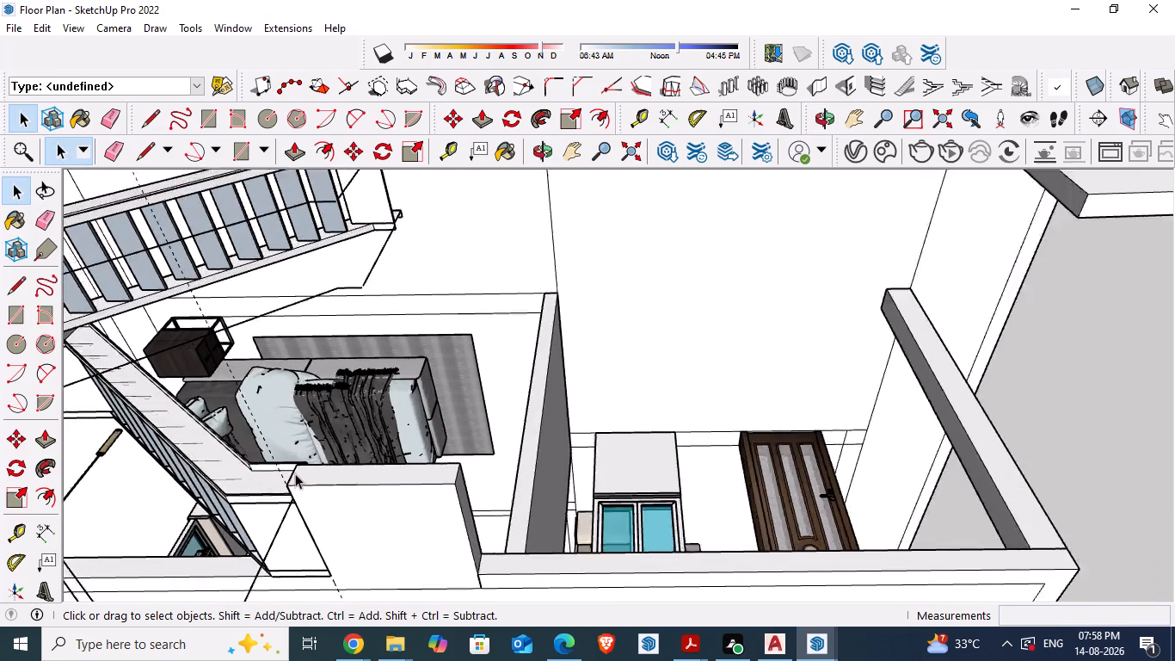
scroll(295, 473, "up", 4)
left_click(343, 477)
left_click(375, 478)
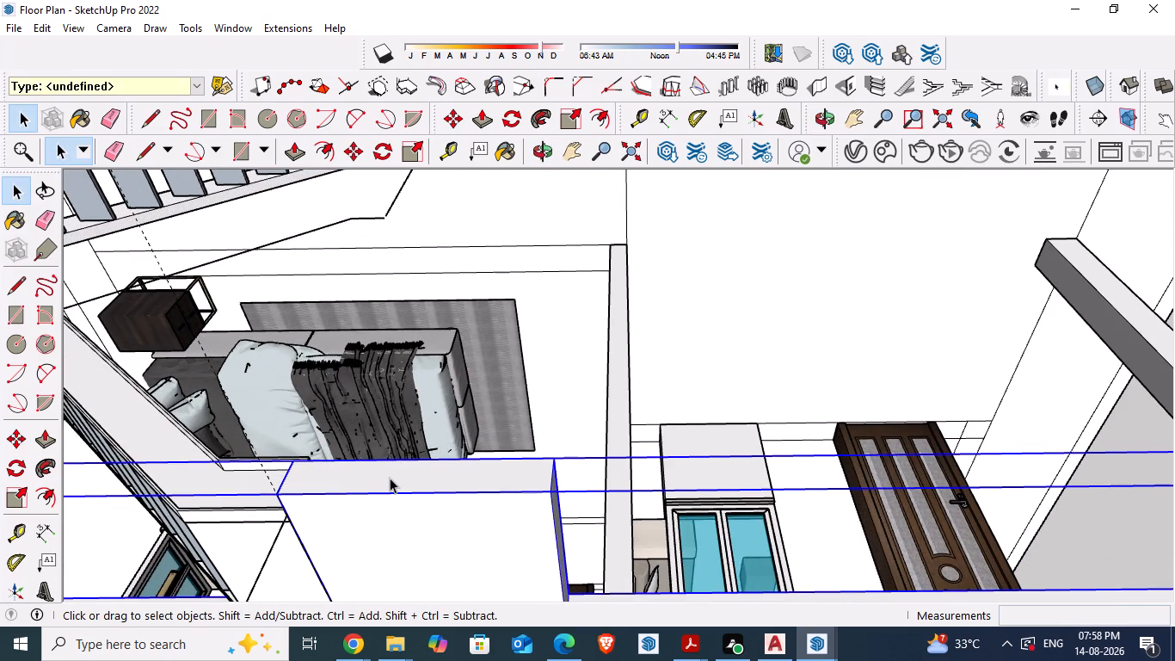
triple_click(390, 478)
left_click(394, 478)
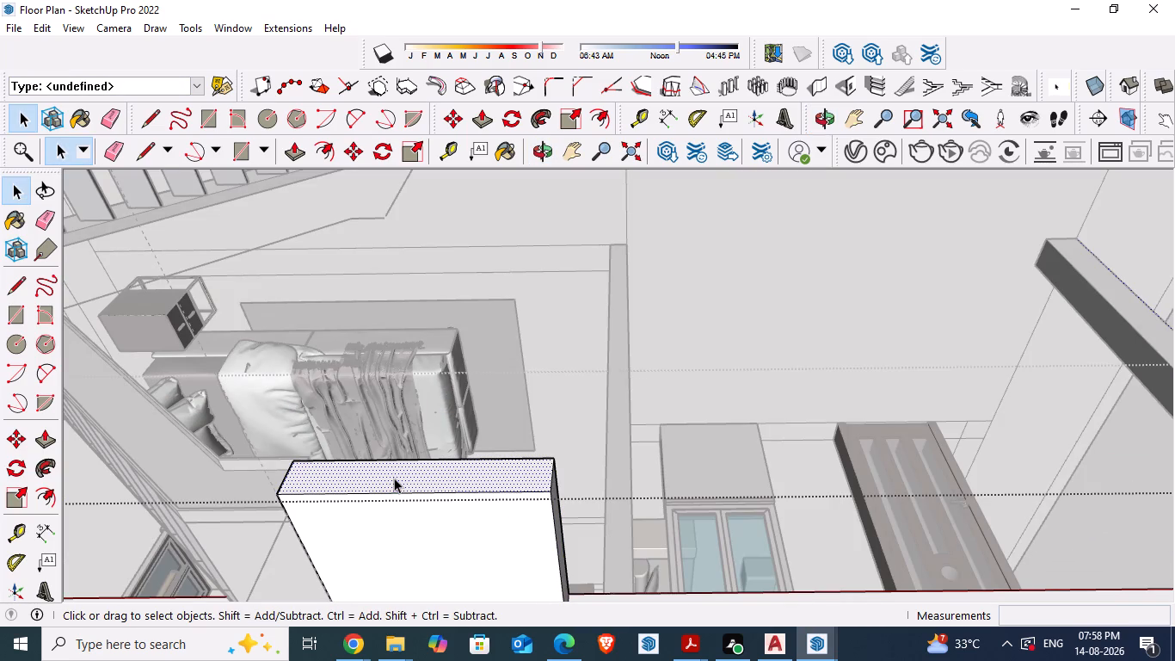
key("p")
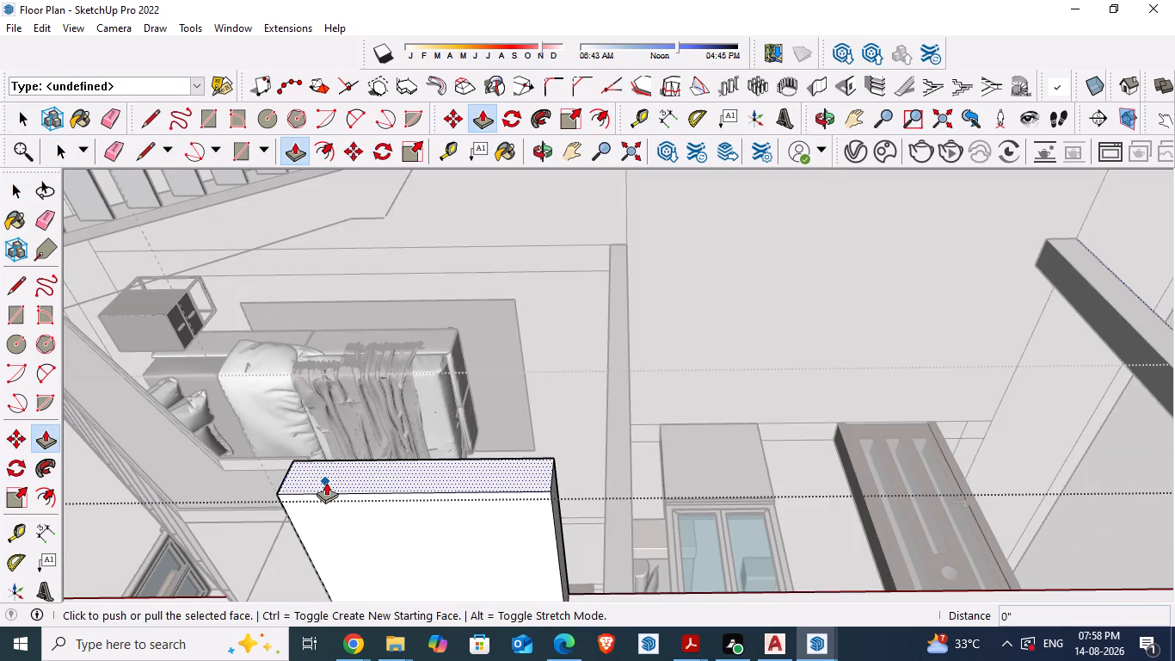
left_click_drag(326, 482, 284, 504)
scroll(281, 505, "down", 8)
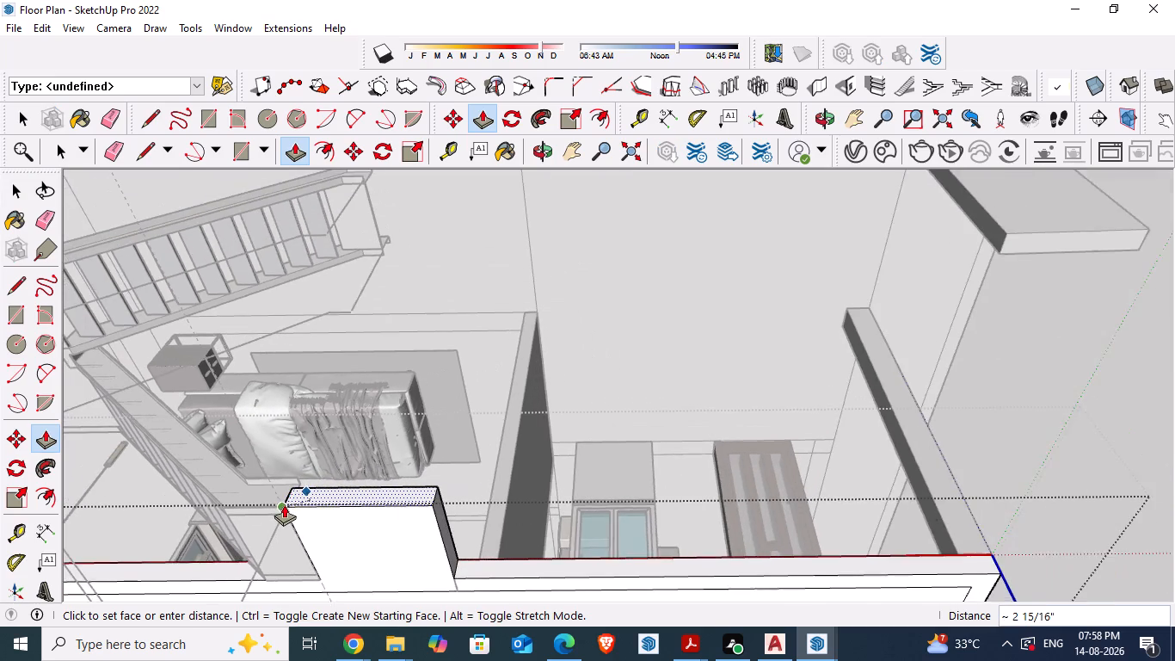
left_click_drag(284, 504, 265, 499)
scroll(288, 502, "down", 8)
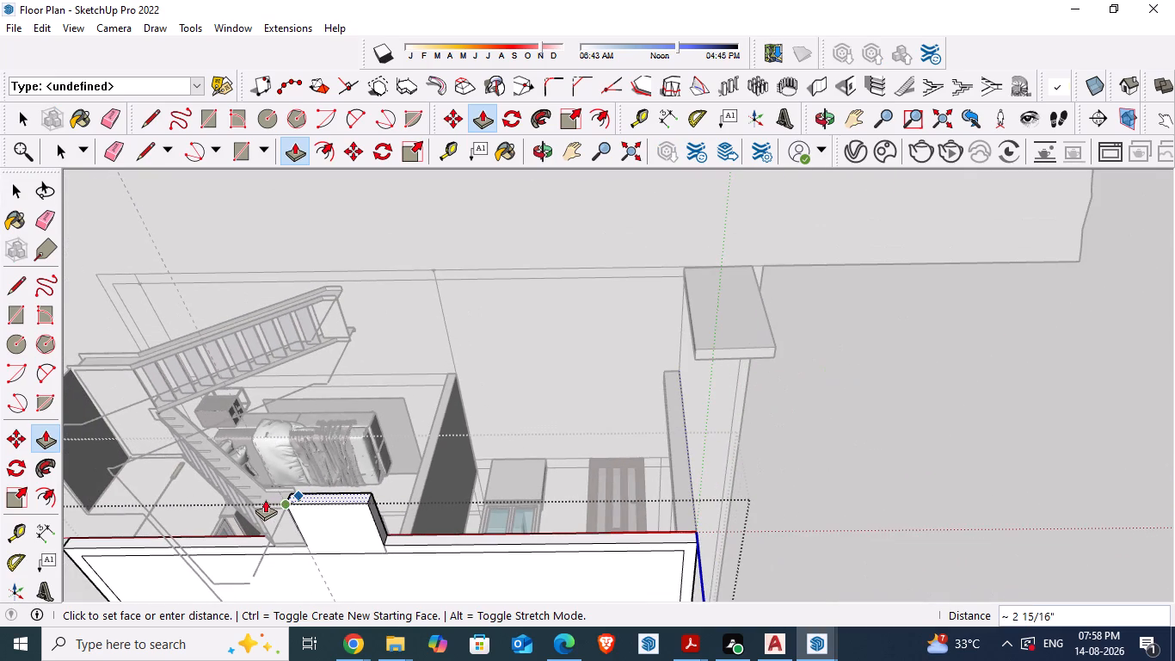
left_click_drag(265, 499, 259, 499)
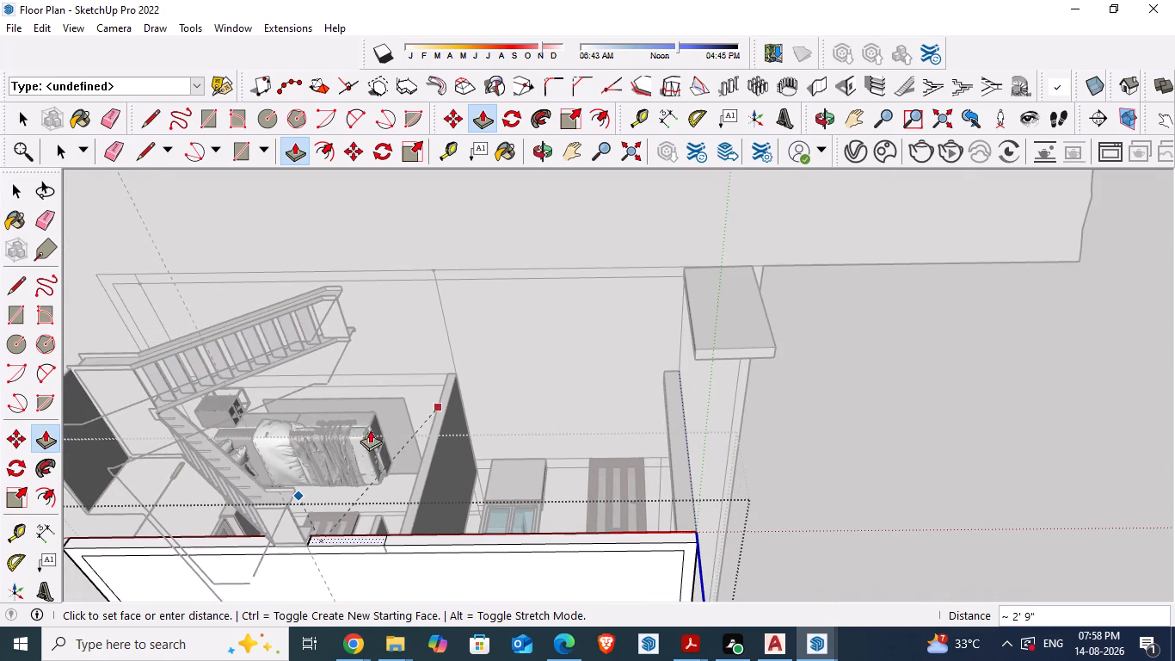
left_click(258, 493)
Examine the slab extension and staircase from above within the whole model.
scroll(379, 427, "down", 3)
middle_click_drag(335, 517, 218, 382)
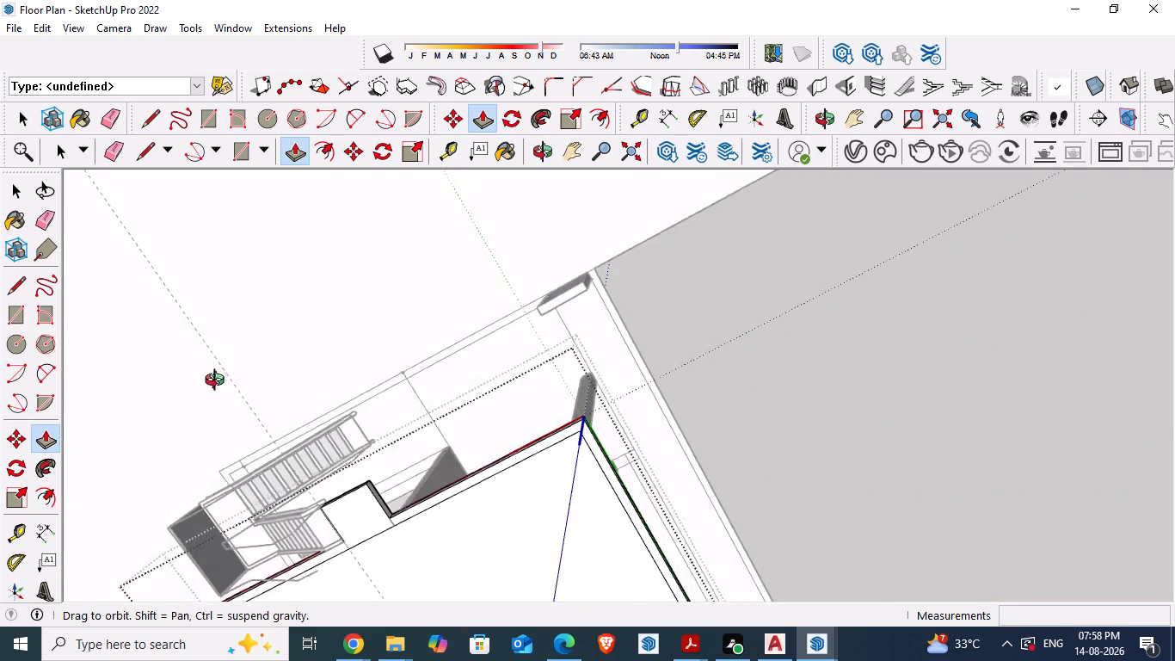
middle_click_drag(218, 382, 285, 286)
scroll(360, 294, "down", 5)
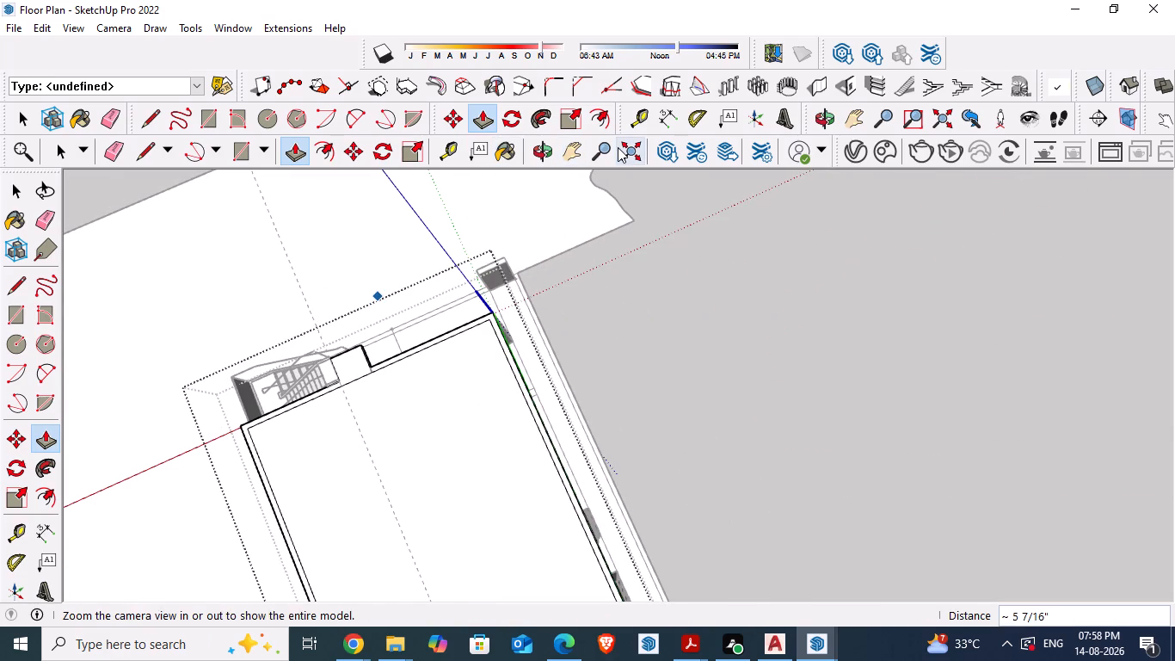
left_click(622, 147)
scroll(571, 460, "up", 5)
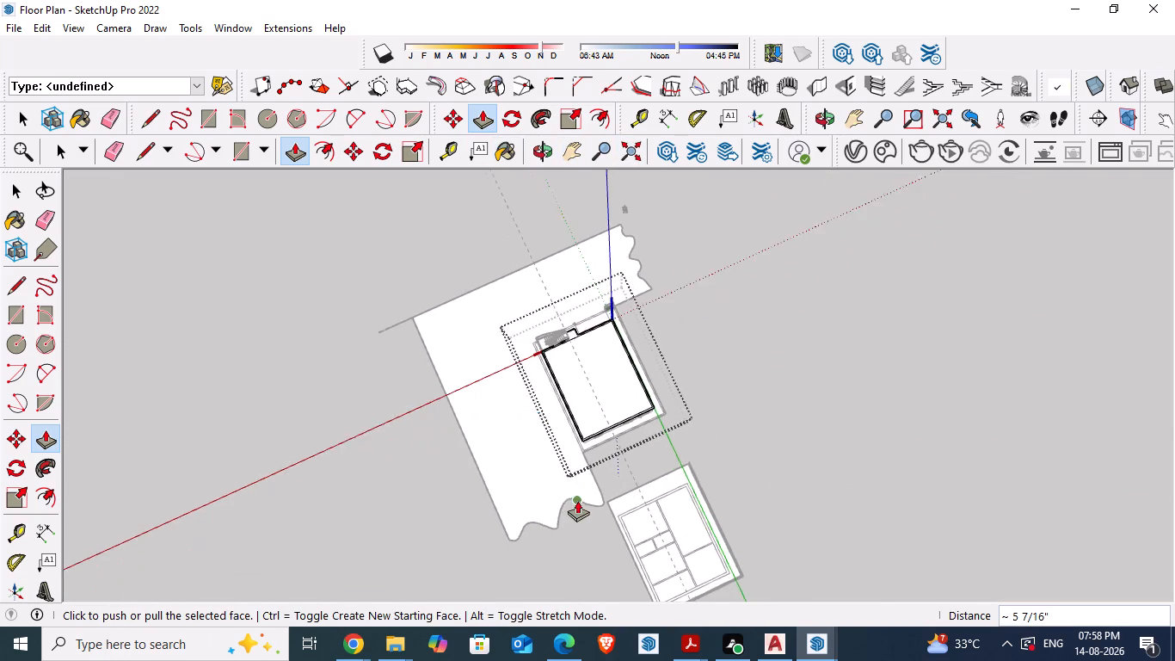
key("space")
scroll(613, 525, "up", 6)
scroll(520, 371, "down", 11)
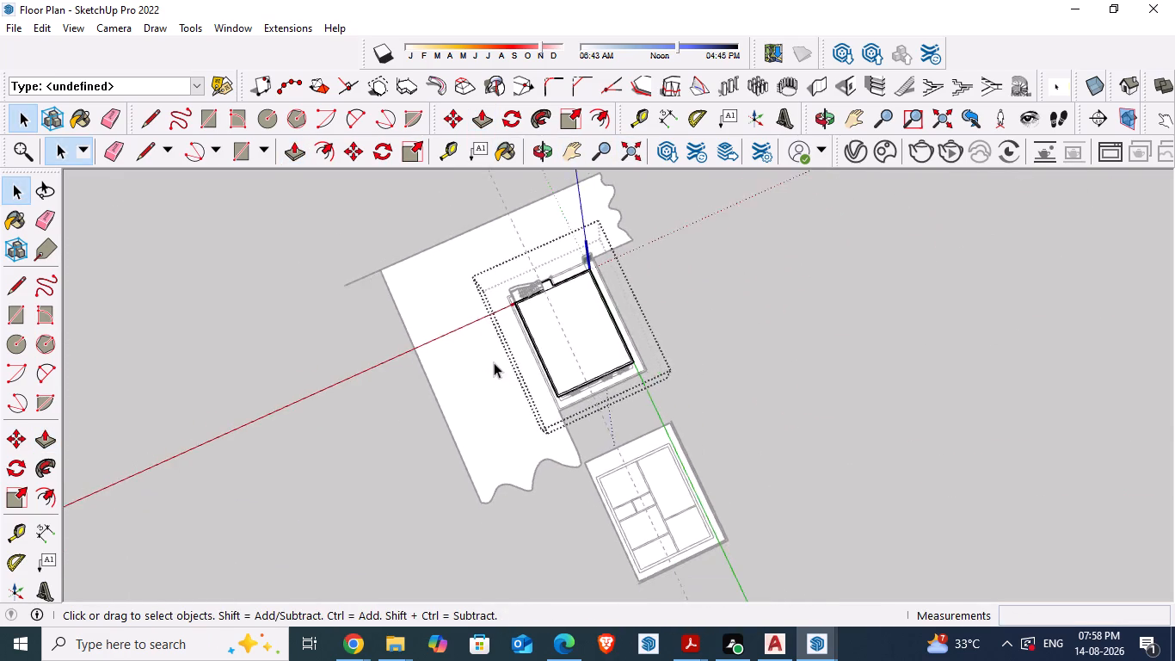
Close the slab group and examine the joint between the staircase's upper landing and the roof slab extension.
scroll(657, 589, "up", 18)
middle_click_drag(742, 551, 513, 401)
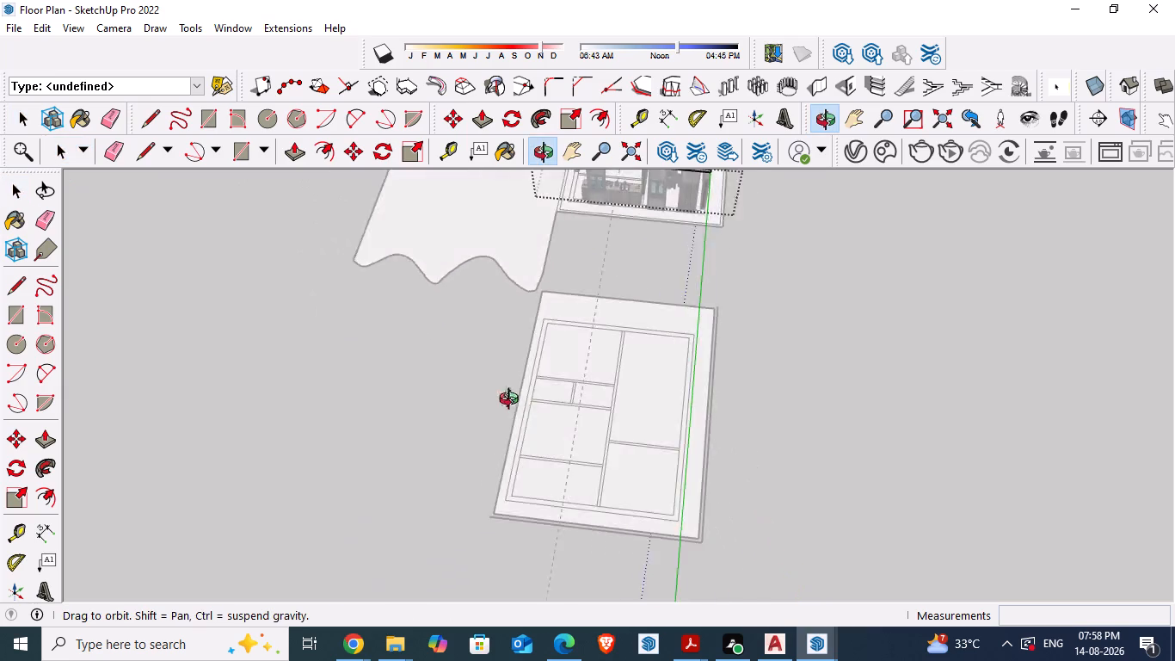
middle_click_drag(513, 401, 434, 318)
scroll(815, 241, "up", 13)
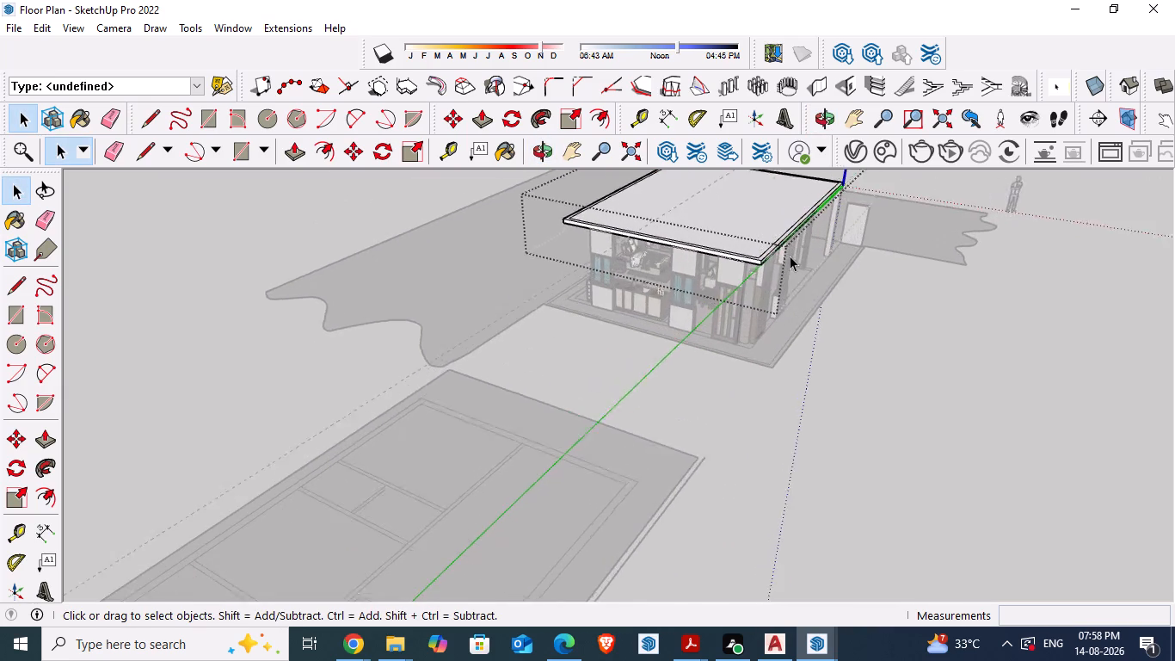
scroll(790, 256, "up", 2)
left_click(858, 444)
left_click(856, 442)
scroll(613, 280, "up", 4)
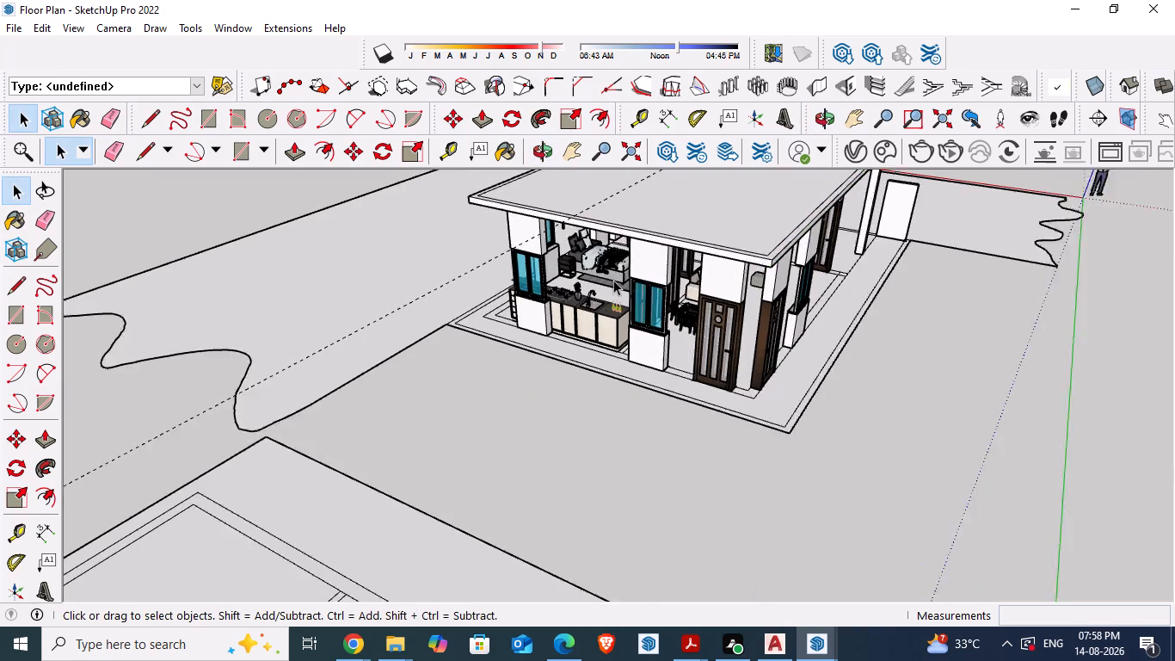
middle_click_drag(656, 388, 483, 388)
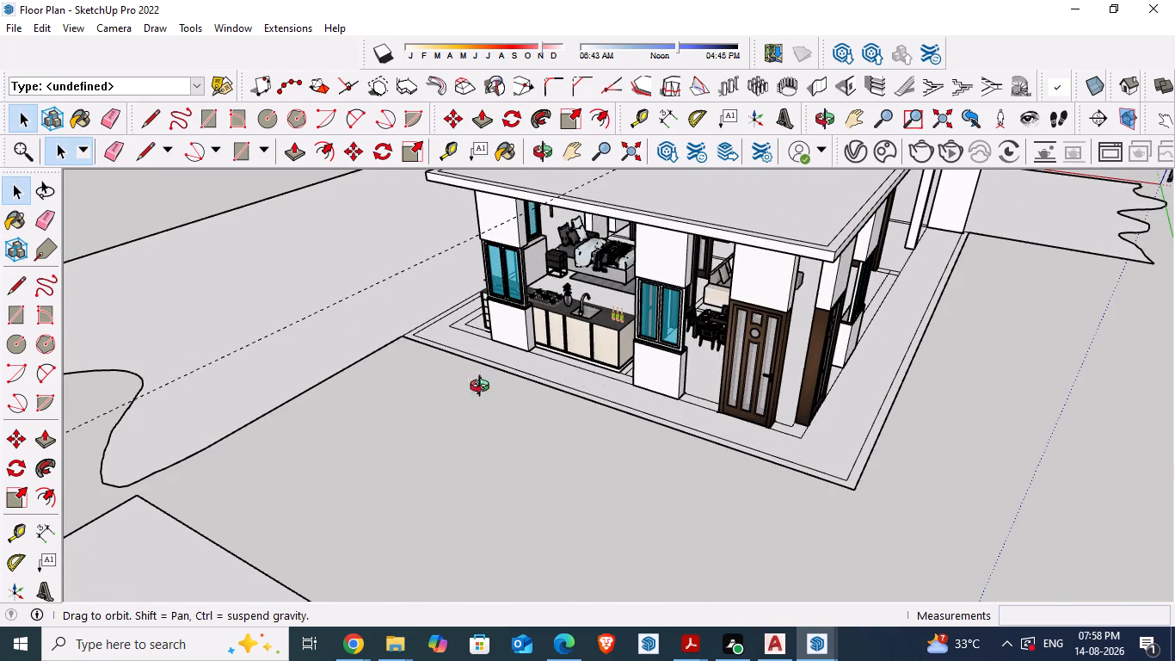
middle_click_drag(483, 388, 298, 370)
middle_click_drag(727, 375, 510, 394)
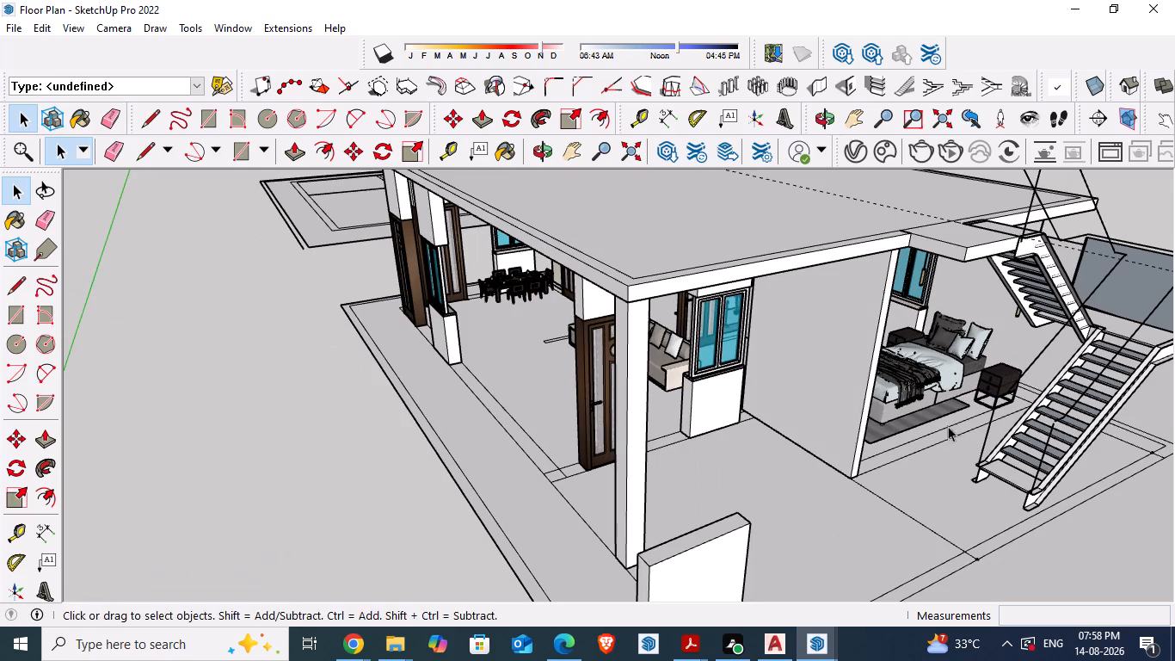
middle_click_drag(1038, 421, 851, 405)
scroll(821, 206, "up", 6)
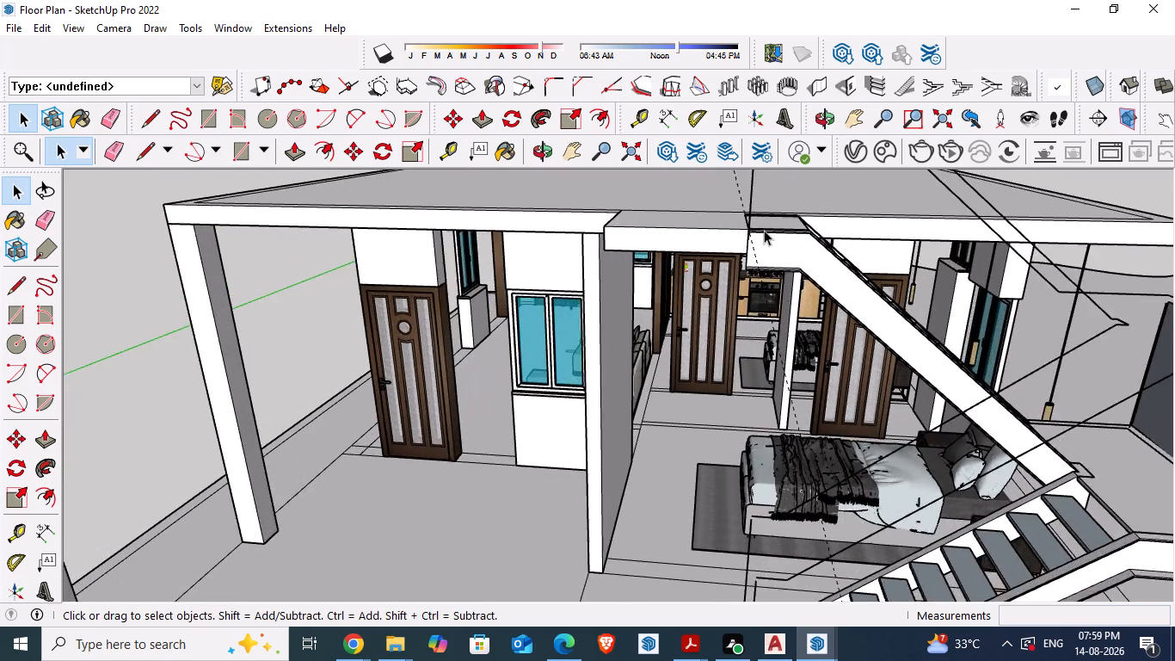
scroll(764, 230, "up", 7)
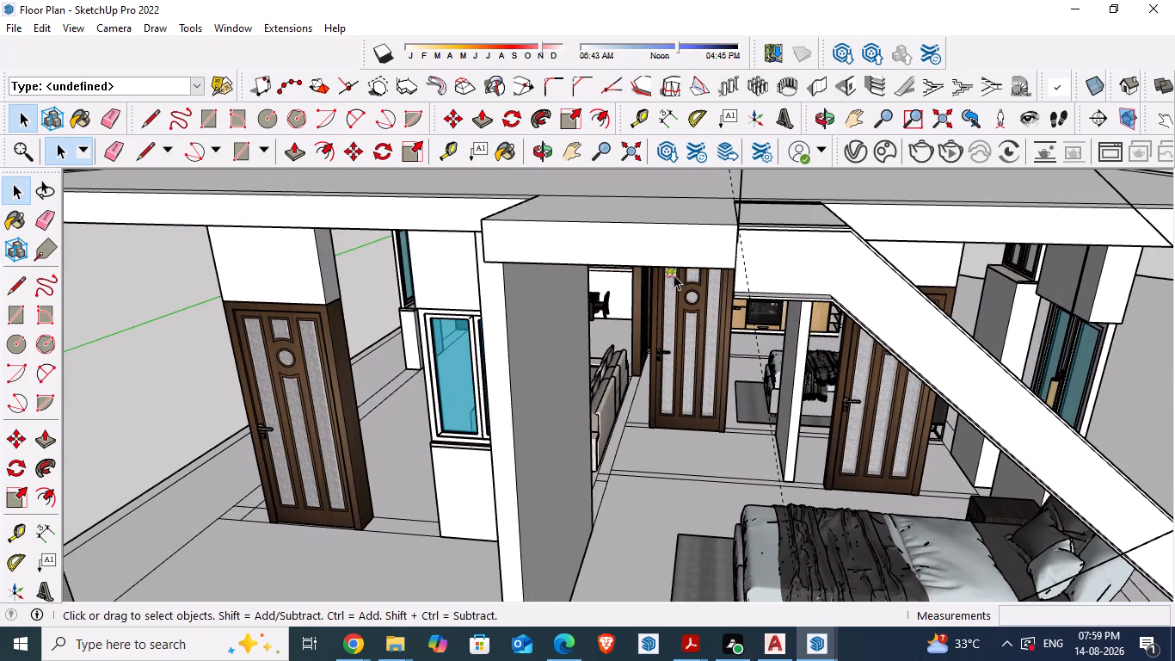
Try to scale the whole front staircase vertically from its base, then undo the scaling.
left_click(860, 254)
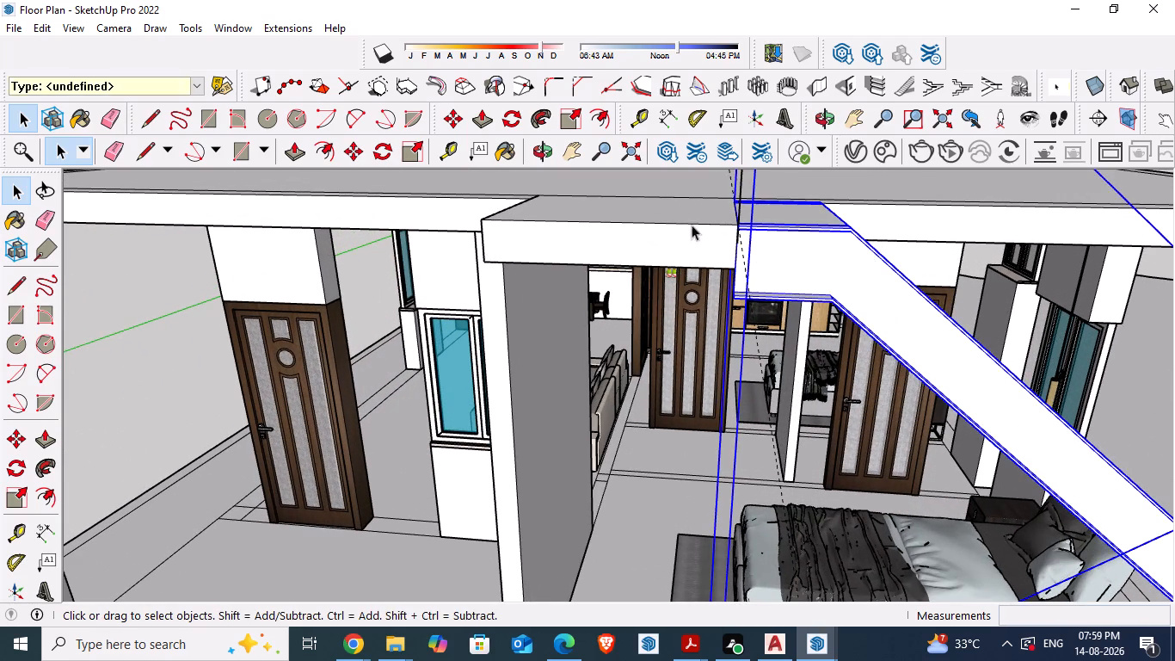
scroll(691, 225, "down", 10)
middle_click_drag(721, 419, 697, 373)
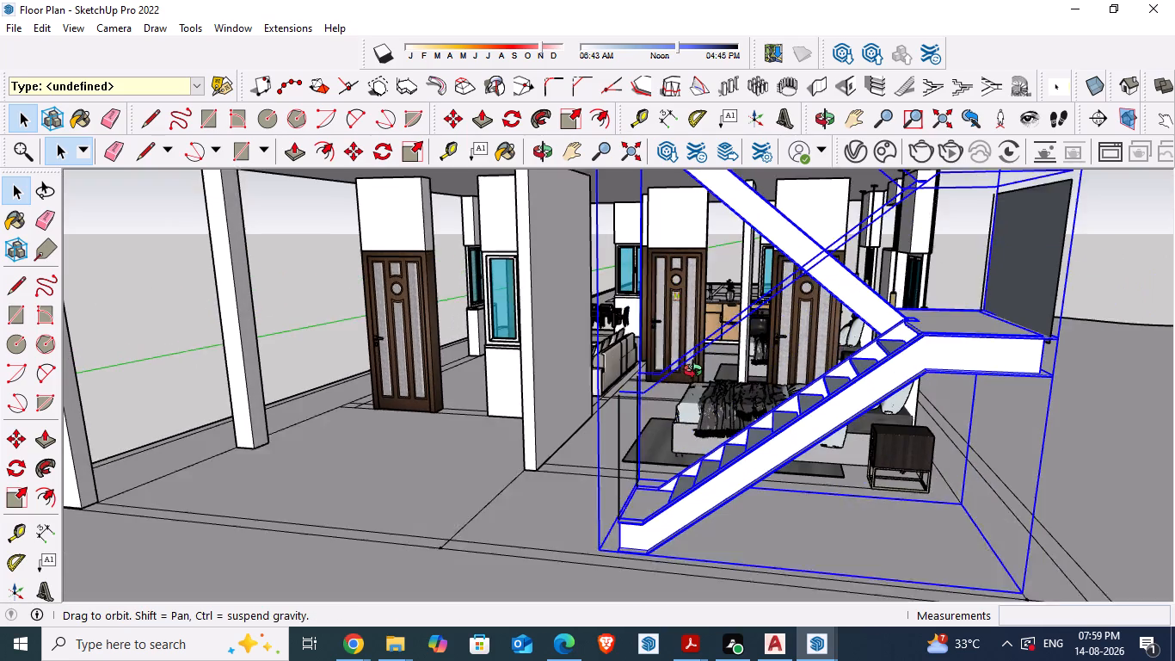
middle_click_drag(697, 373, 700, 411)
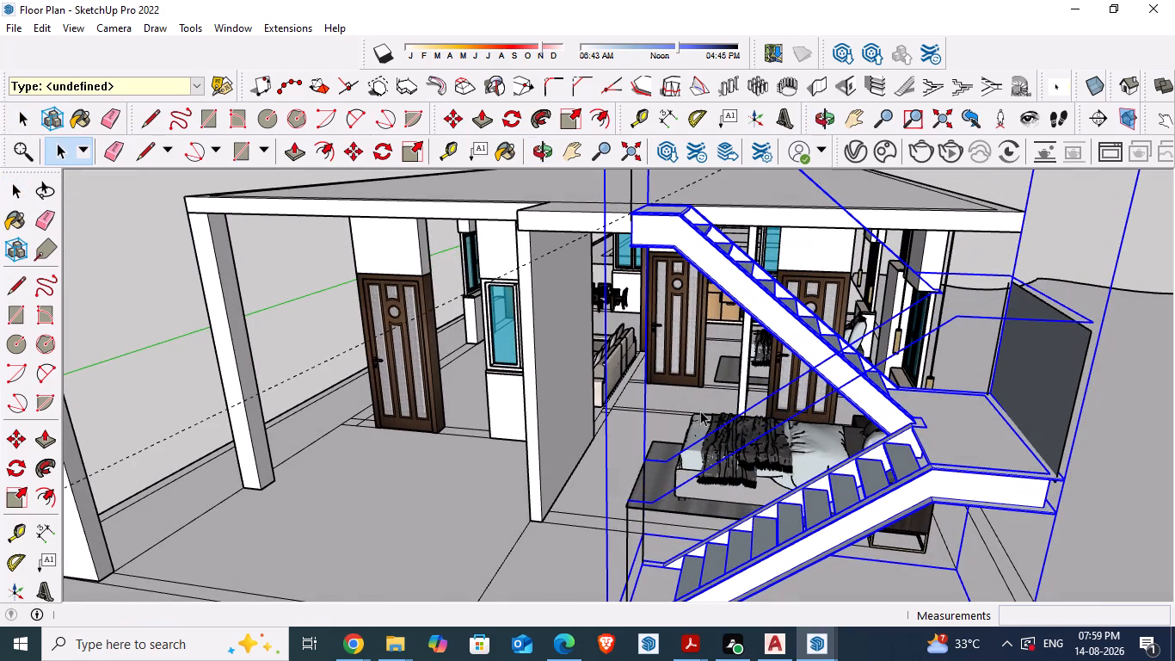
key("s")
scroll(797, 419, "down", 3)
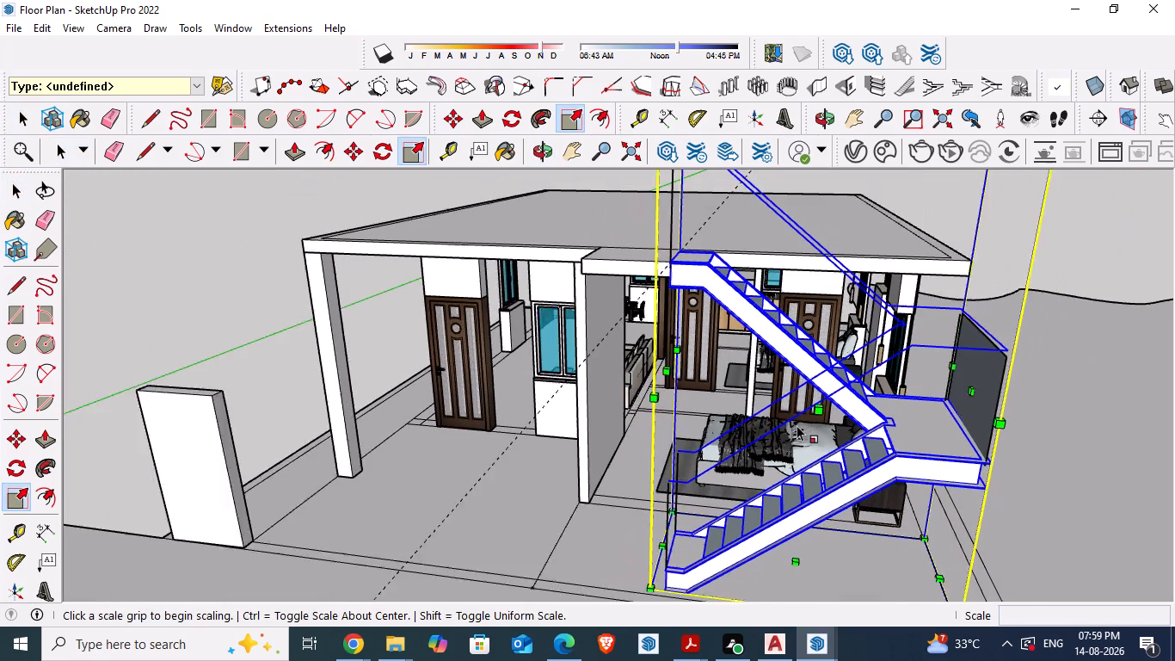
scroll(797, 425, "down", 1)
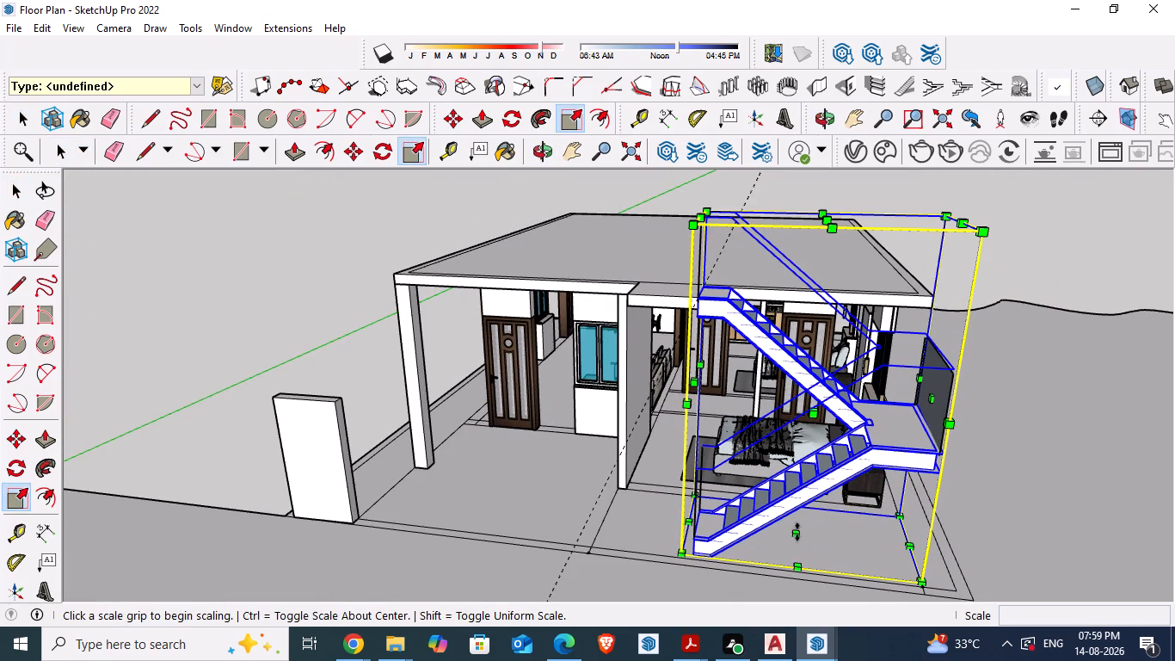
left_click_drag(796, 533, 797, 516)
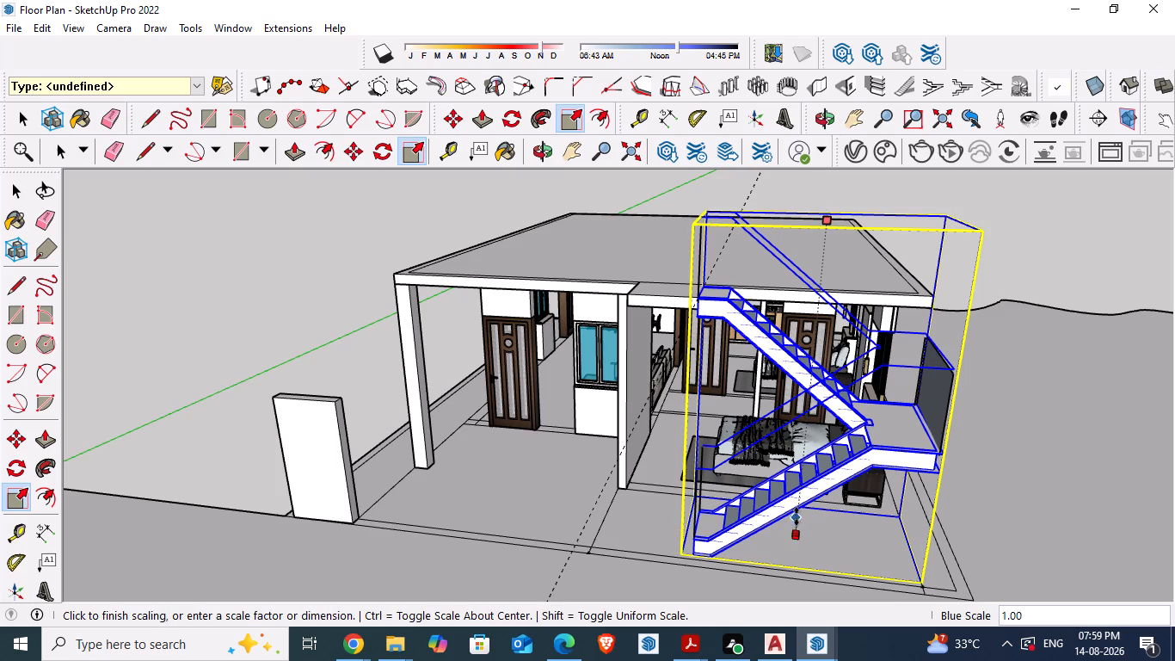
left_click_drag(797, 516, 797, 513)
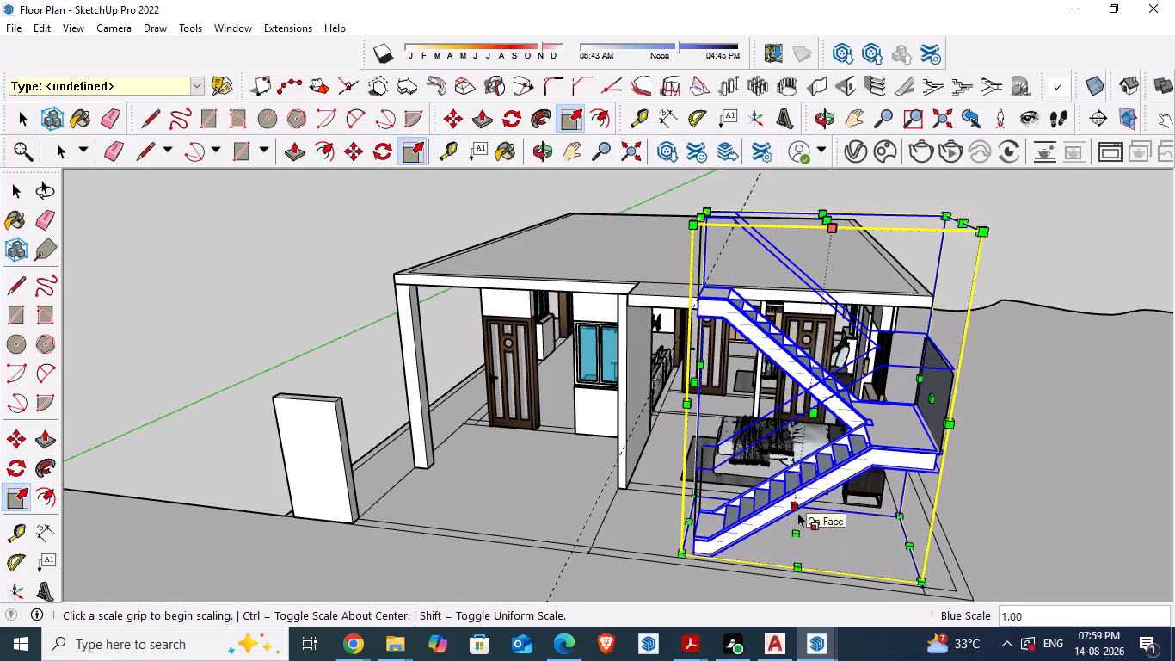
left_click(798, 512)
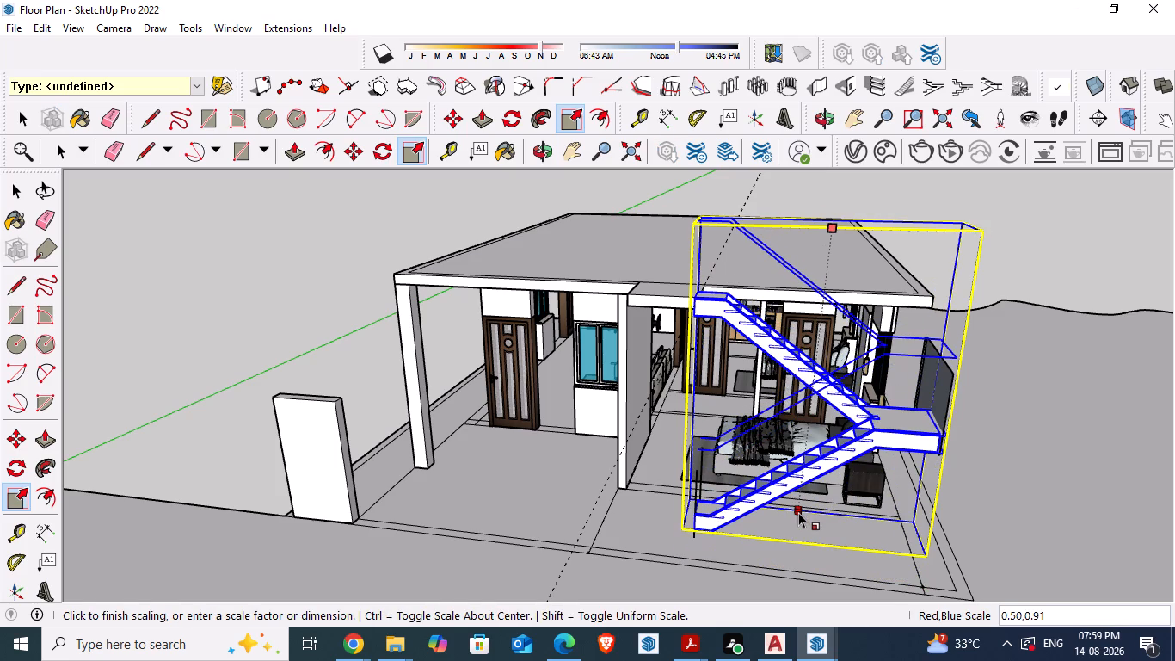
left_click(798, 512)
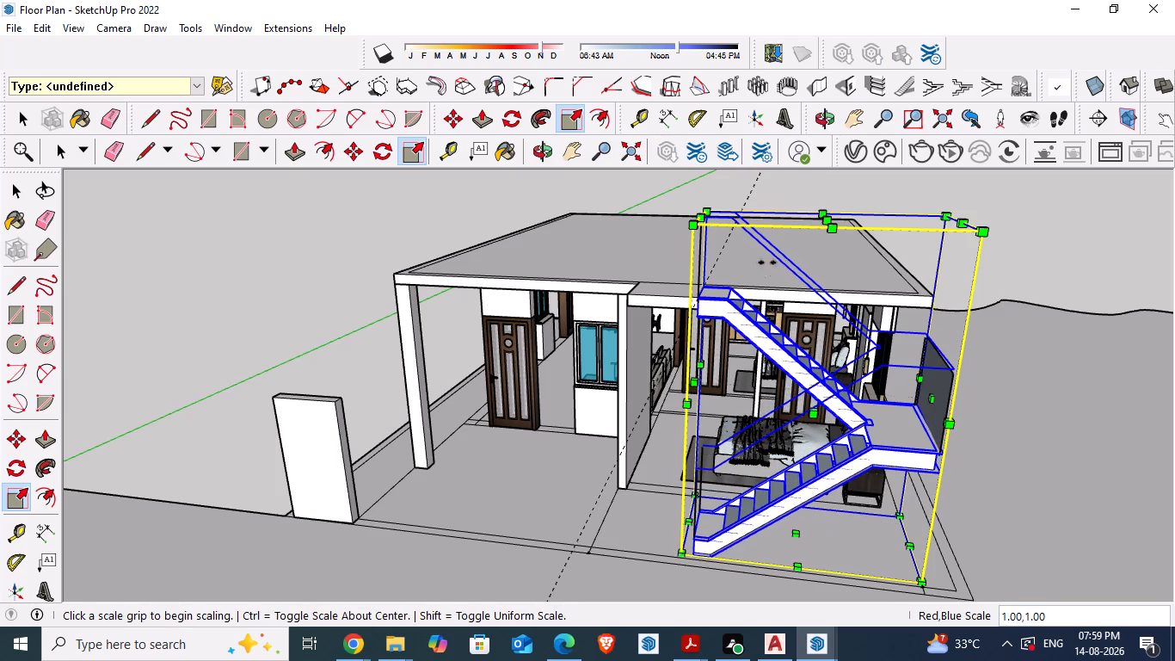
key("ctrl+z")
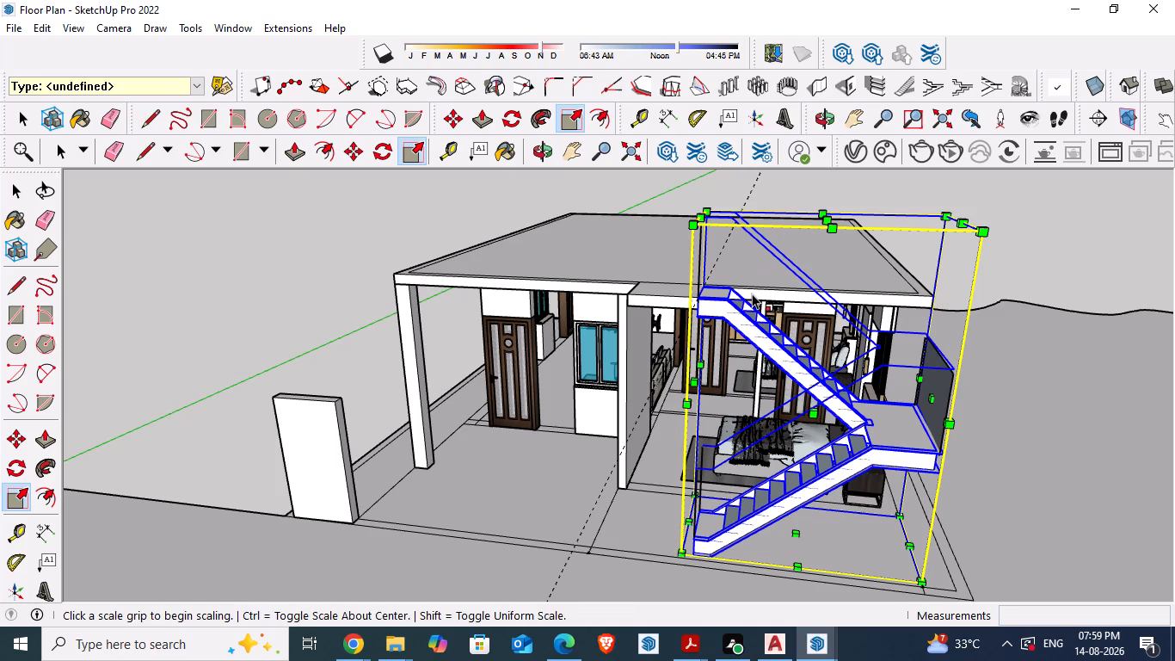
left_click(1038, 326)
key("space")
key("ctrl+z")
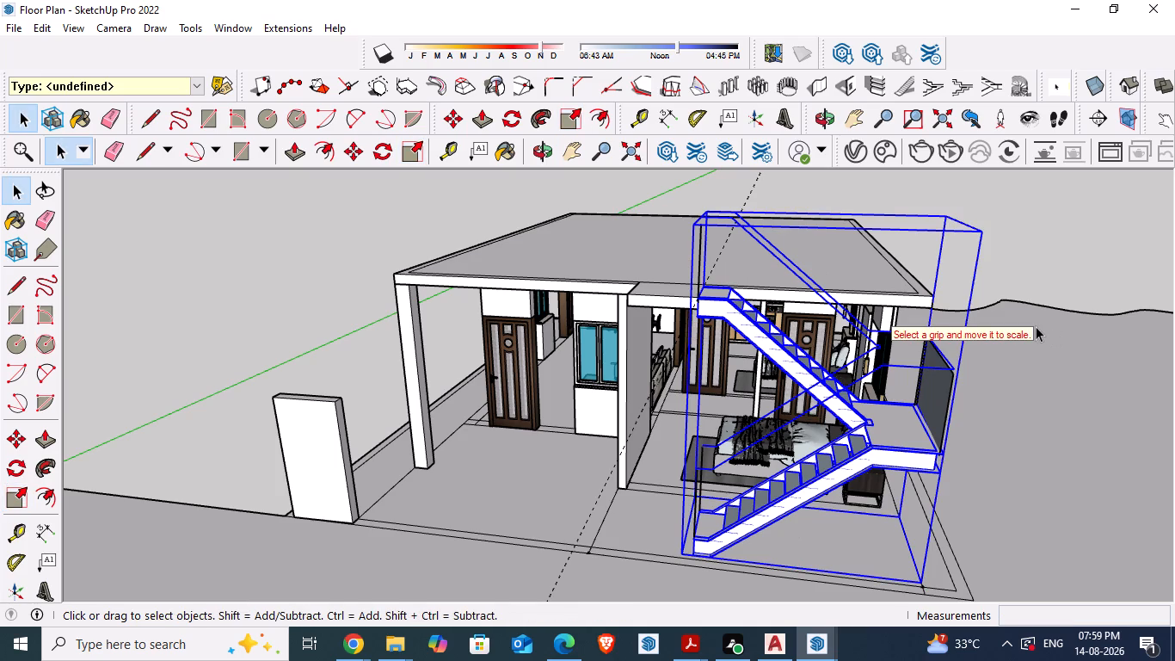
Inside the staircase group, scale the side stringers to about 0.65 along the blue axis, raising their base toward the upper landing.
scroll(695, 341, "up", 5)
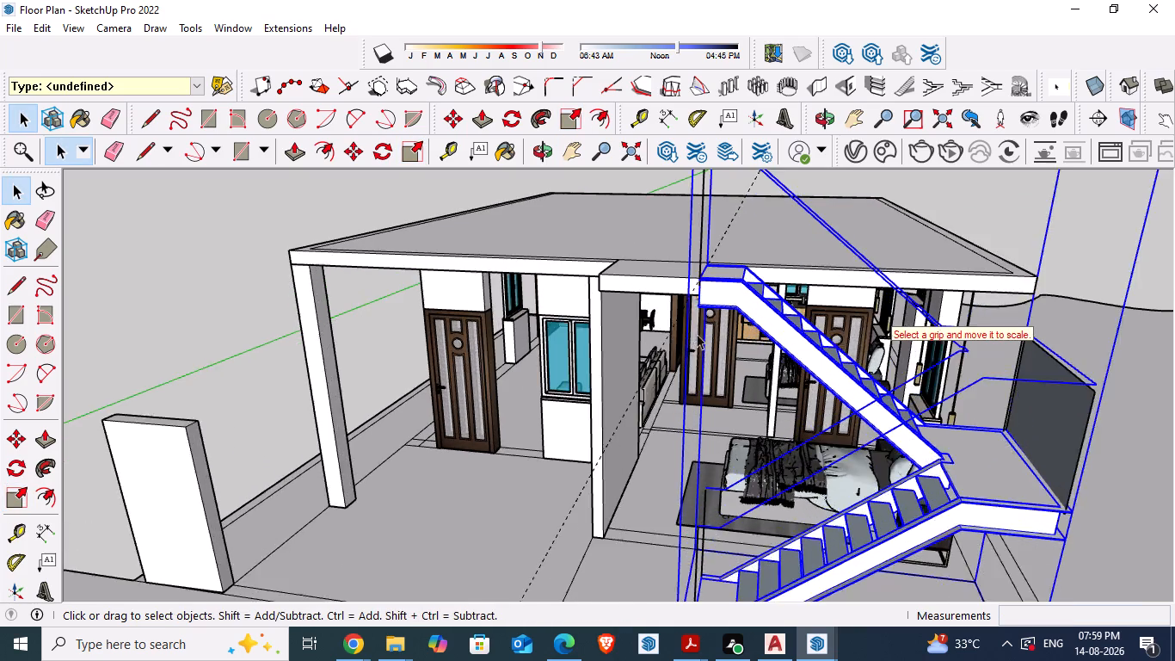
scroll(717, 293, "up", 14)
middle_click_drag(710, 291, 705, 302)
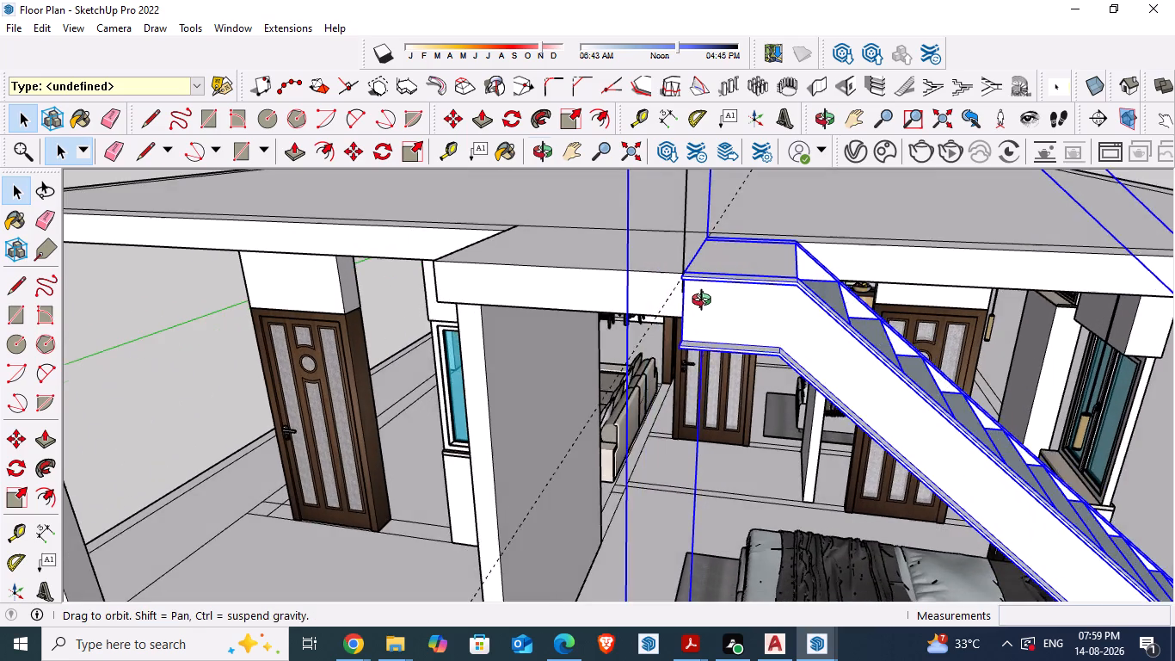
middle_click_drag(705, 302, 674, 307)
double_click(711, 330)
left_click(711, 330)
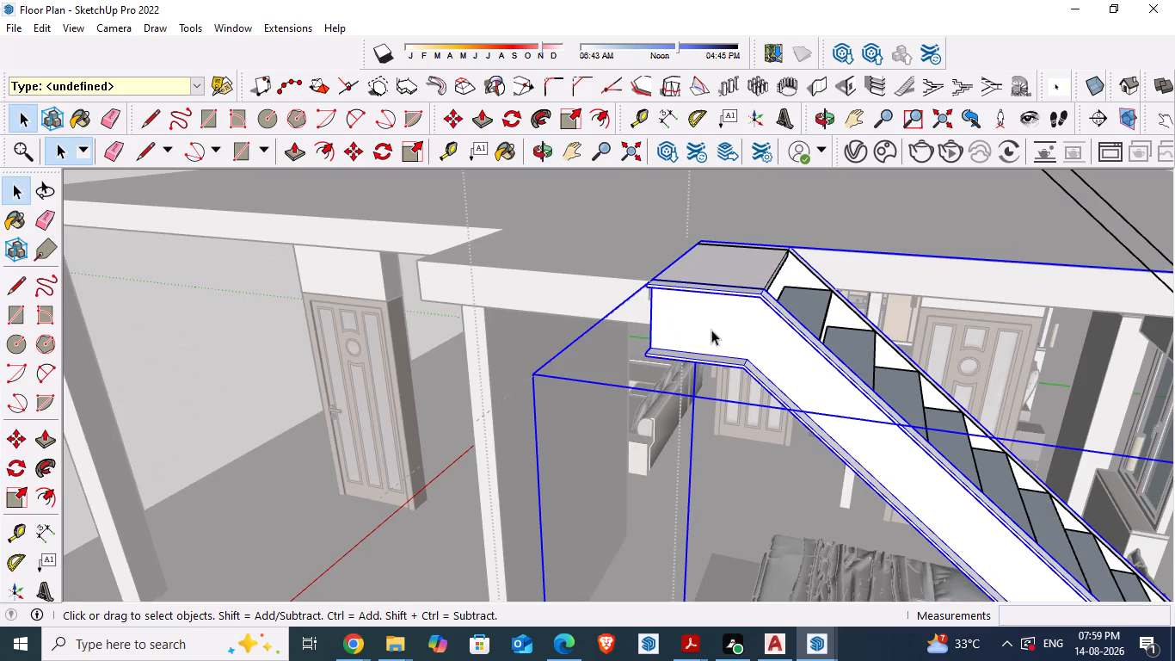
left_click(711, 330)
scroll(601, 187, "down", 7)
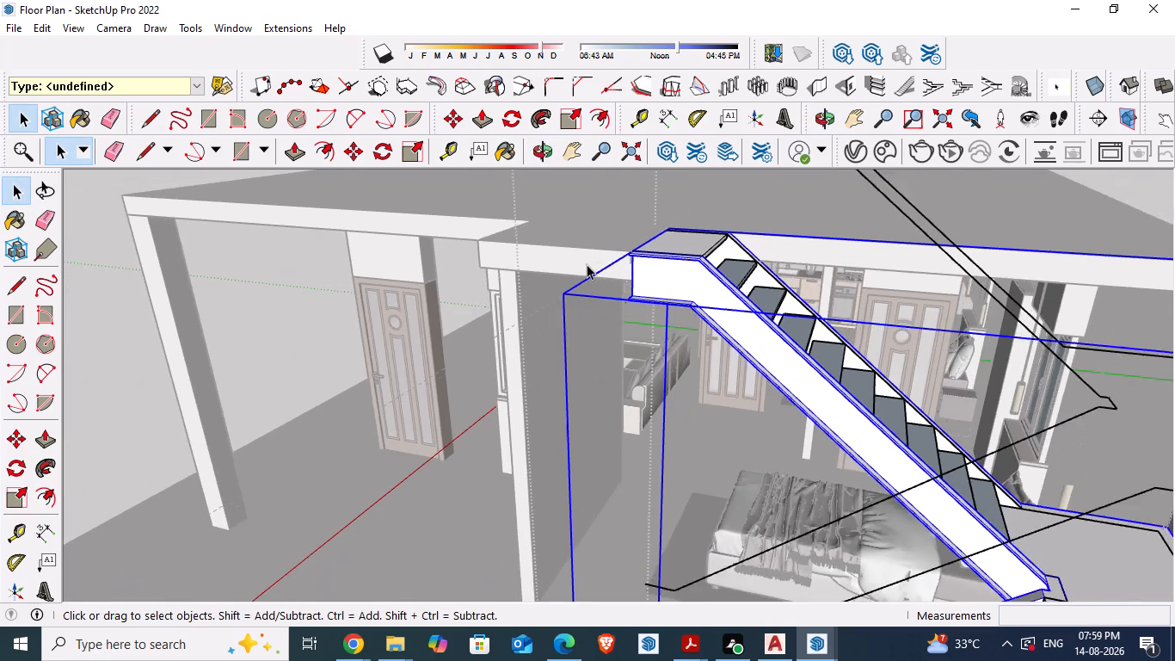
scroll(584, 278, "down", 7)
key("s")
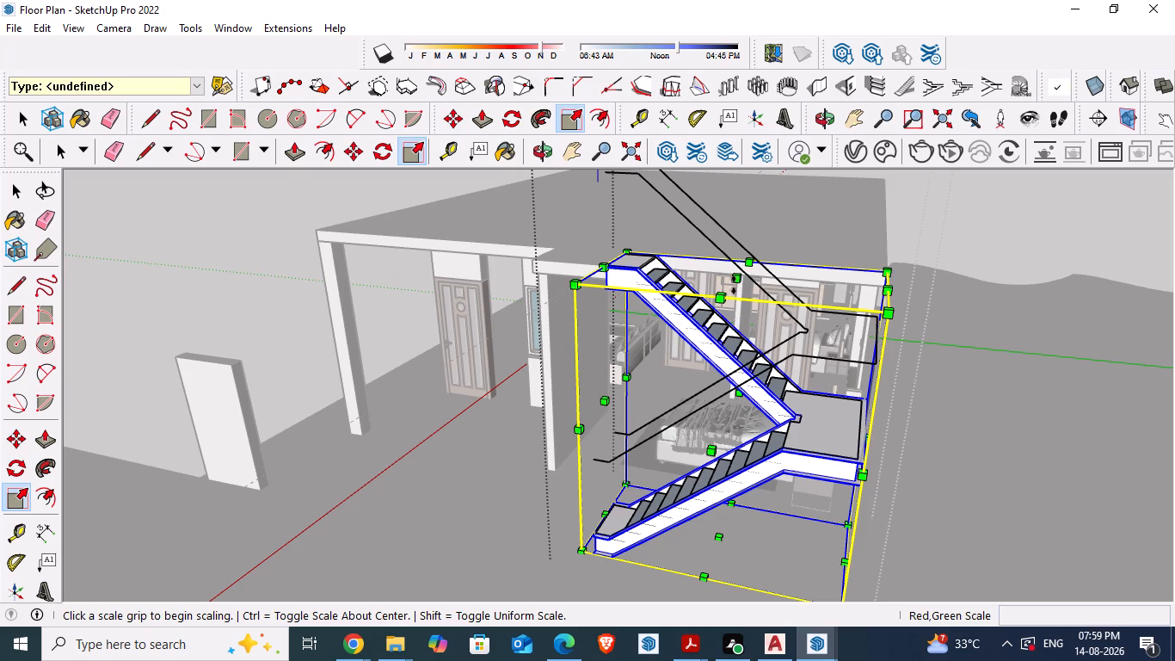
left_click_drag(722, 535, 723, 526)
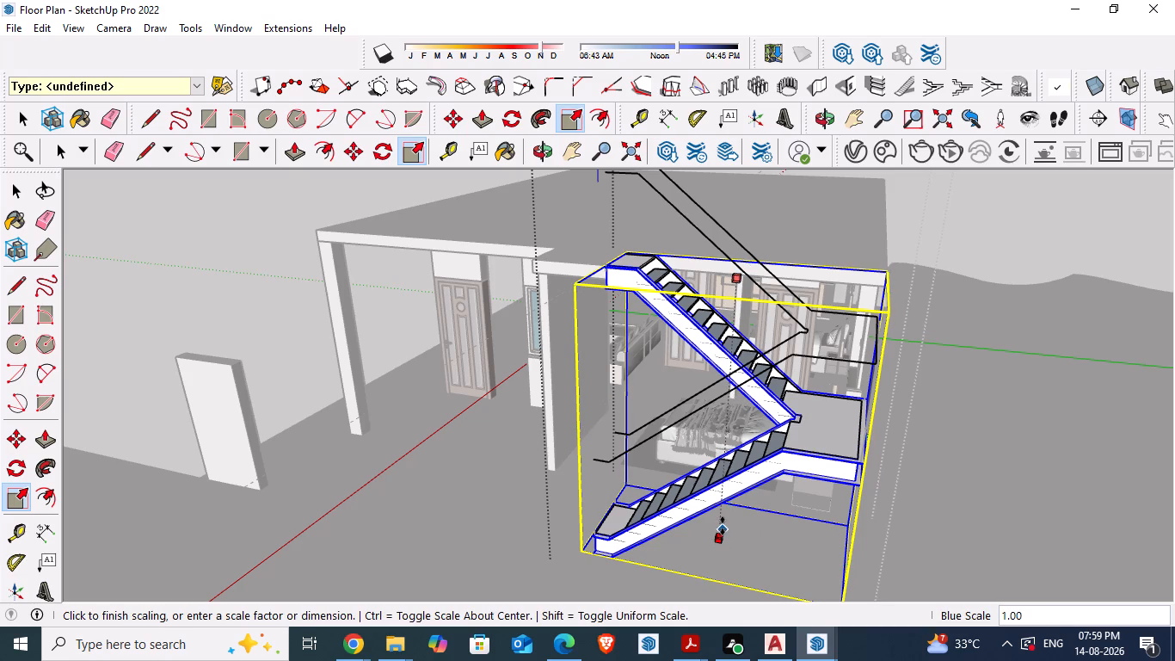
left_click_drag(723, 526, 728, 491)
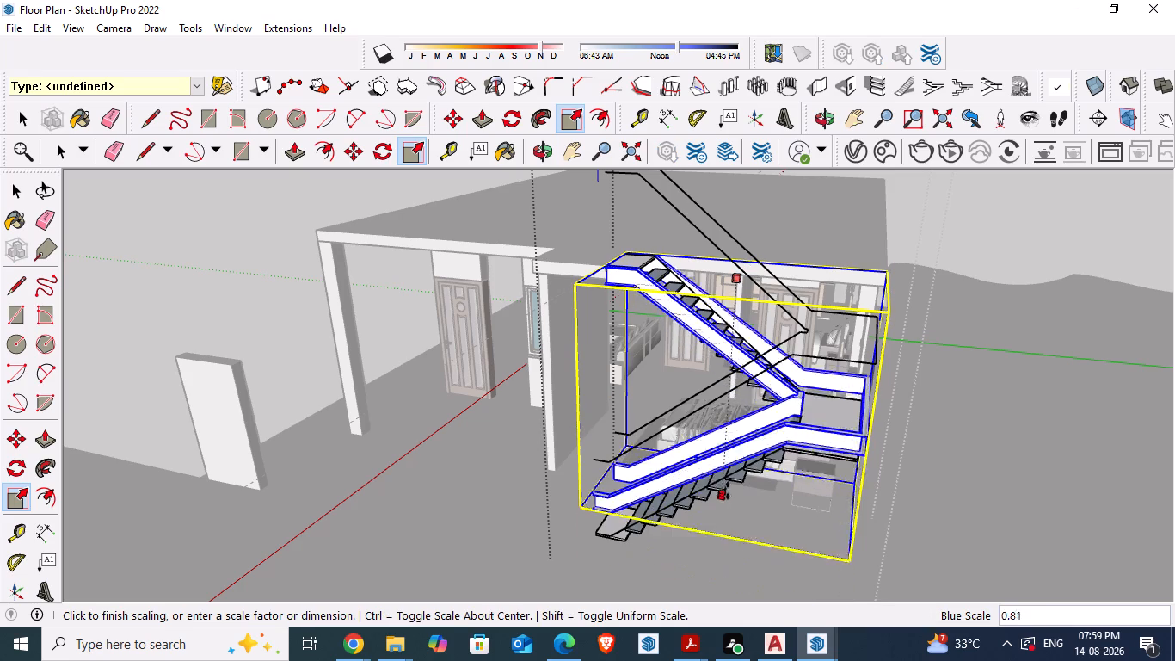
left_click_drag(728, 491, 729, 486)
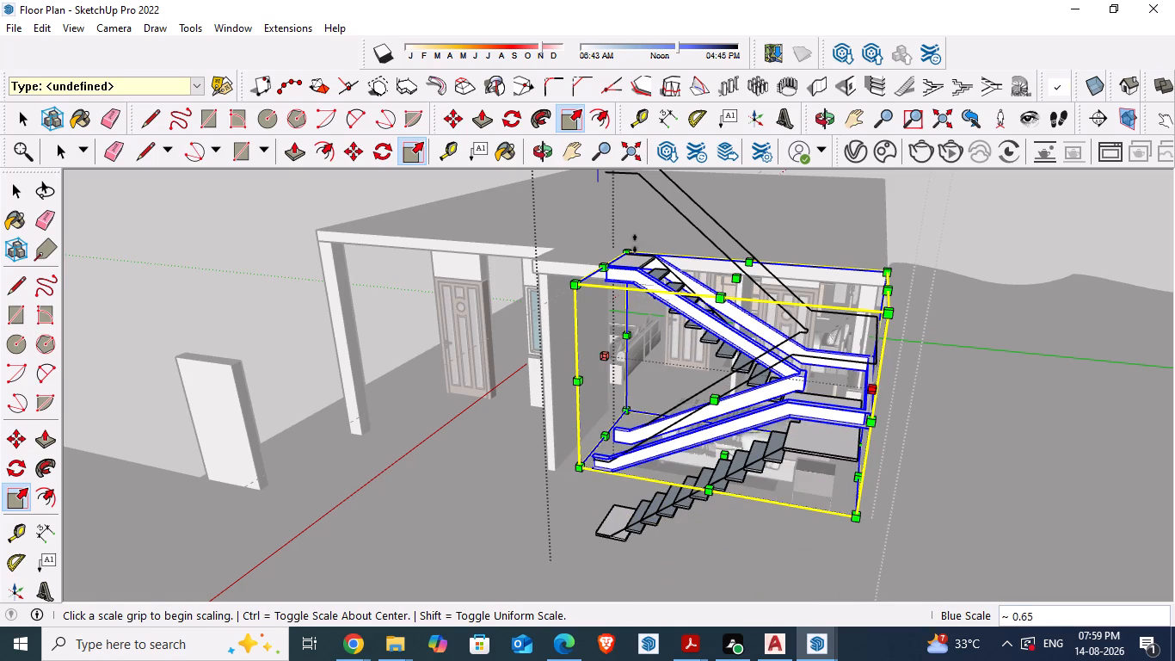
scroll(597, 265, "up", 17)
scroll(639, 282, "up", 4)
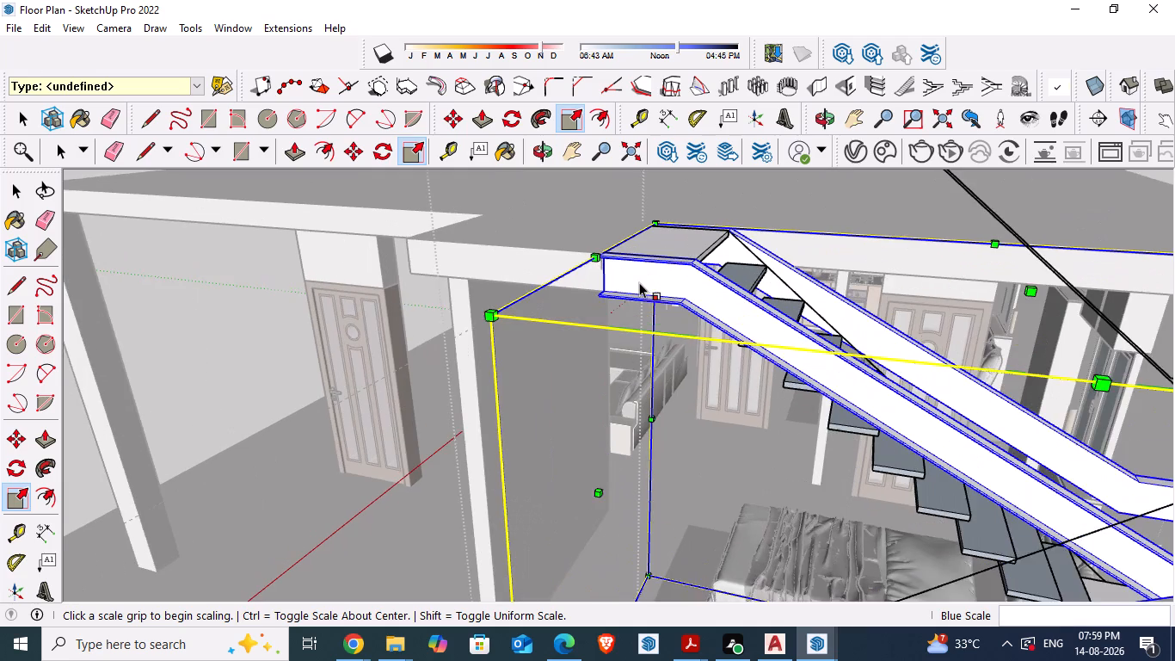
scroll(646, 285, "up", 5)
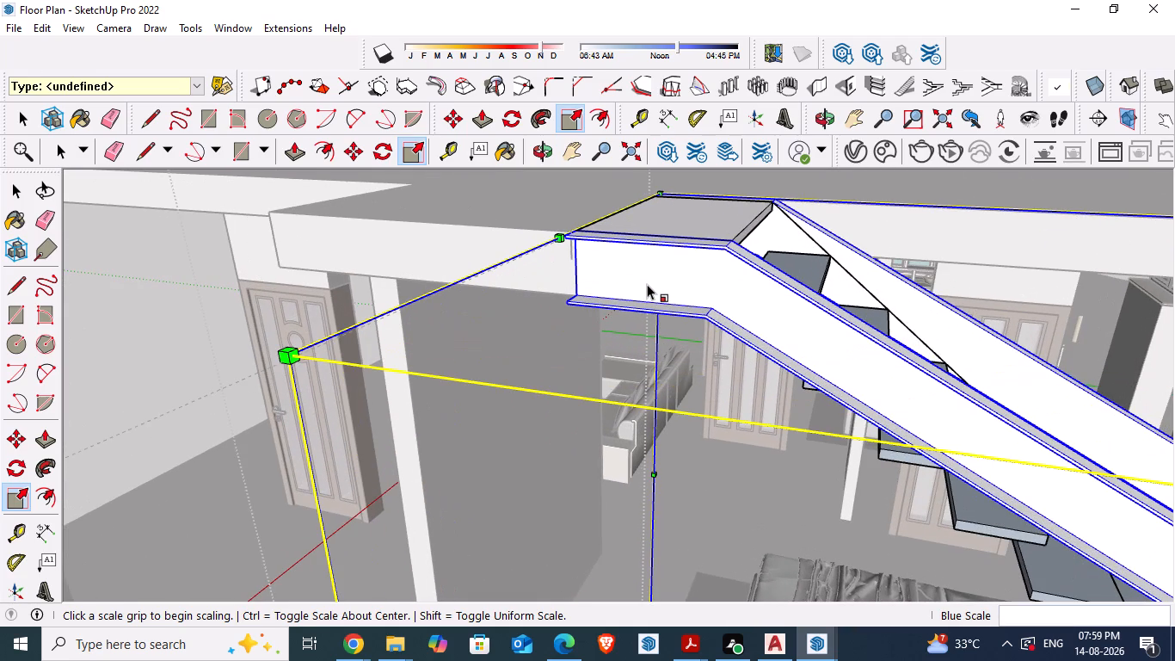
key("space")
Examine the shortened stringers against the treads and the floor at the stair foot, and close the staircase group.
scroll(481, 295, "down", 10)
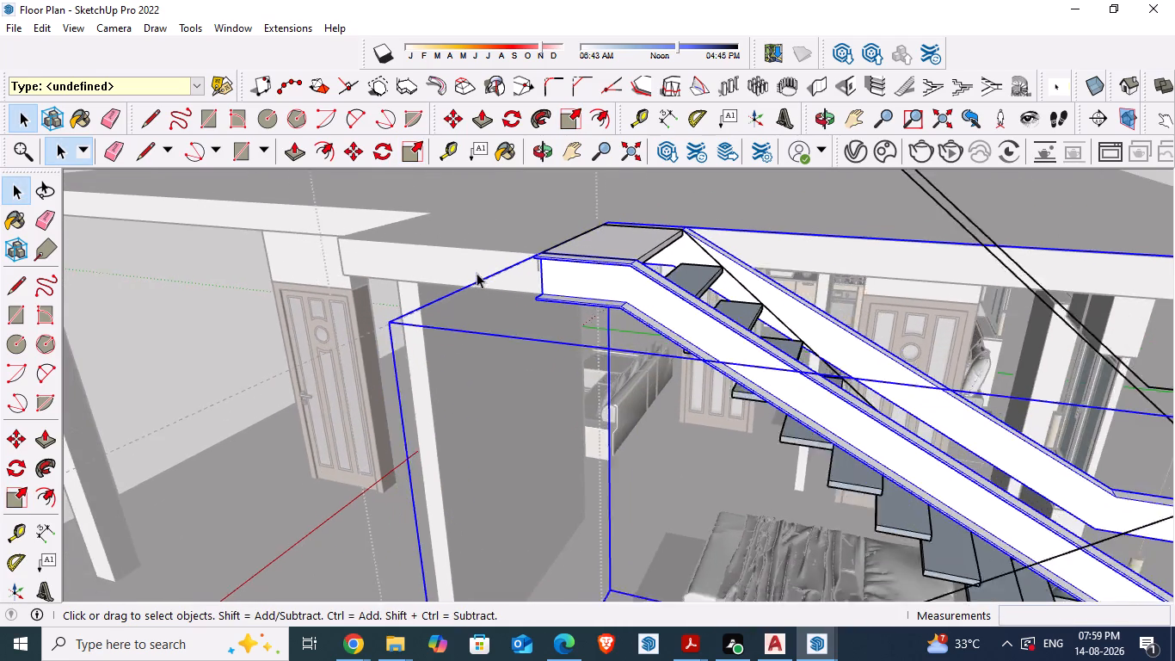
scroll(478, 263, "down", 13)
middle_click_drag(600, 578, 595, 530)
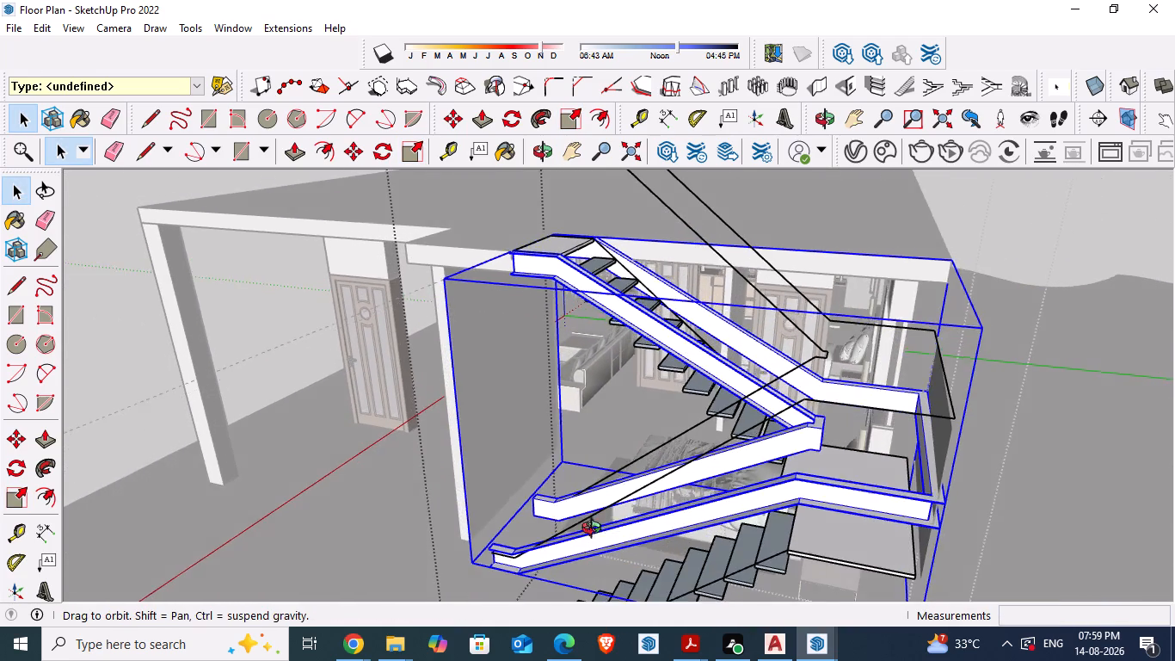
middle_click_drag(595, 530, 630, 466)
scroll(603, 454, "up", 11)
middle_click_drag(593, 454, 606, 456)
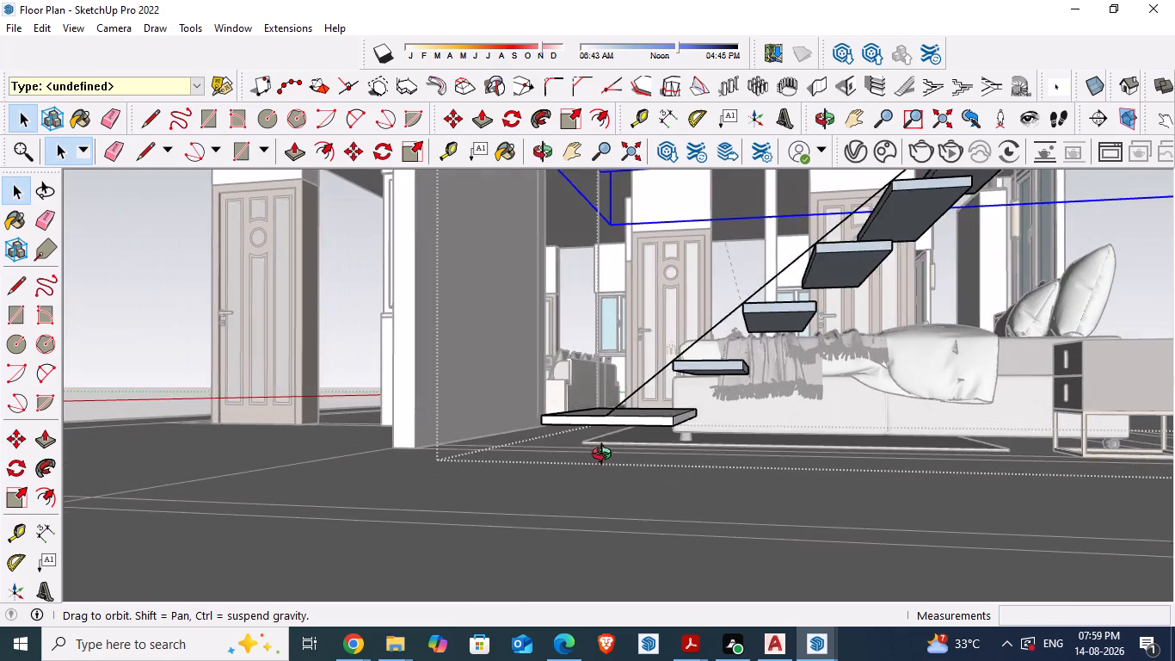
middle_click_drag(606, 456, 631, 457)
scroll(621, 474, "down", 1)
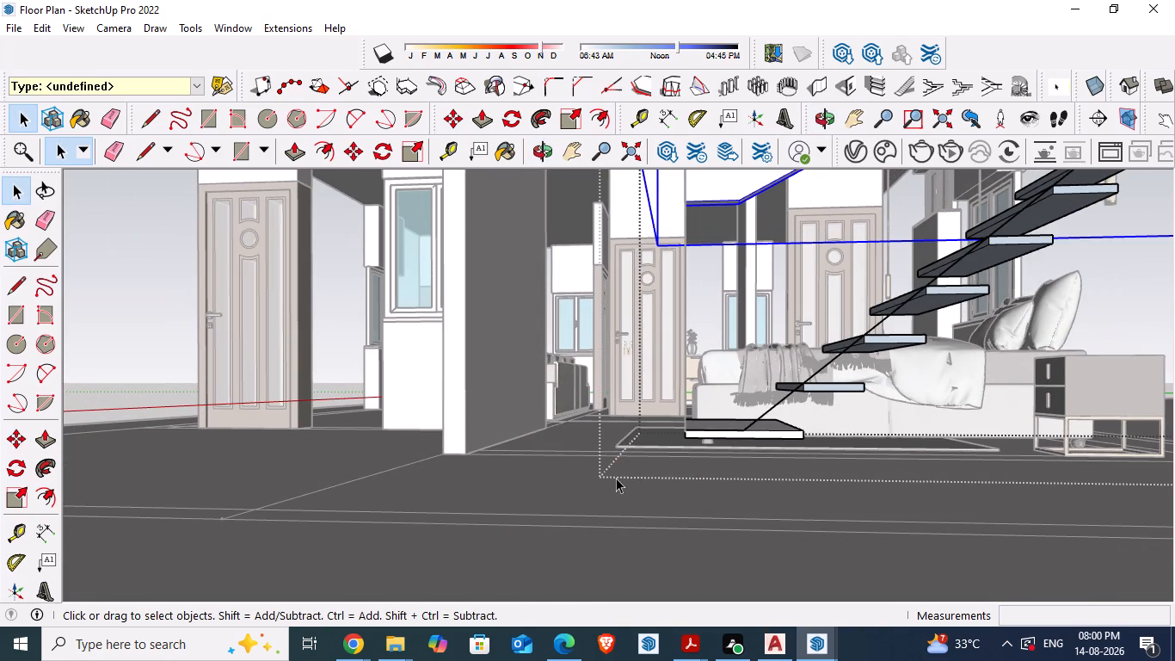
scroll(655, 420, "down", 3)
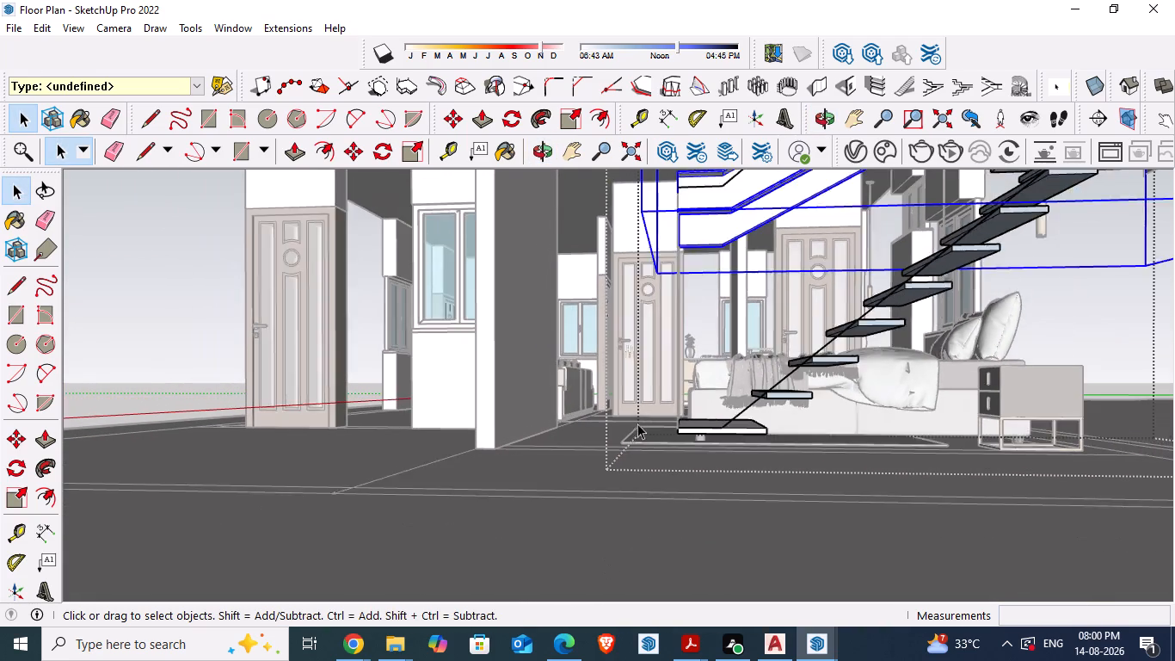
scroll(622, 435, "down", 5)
left_click(649, 542)
triple_click(649, 542)
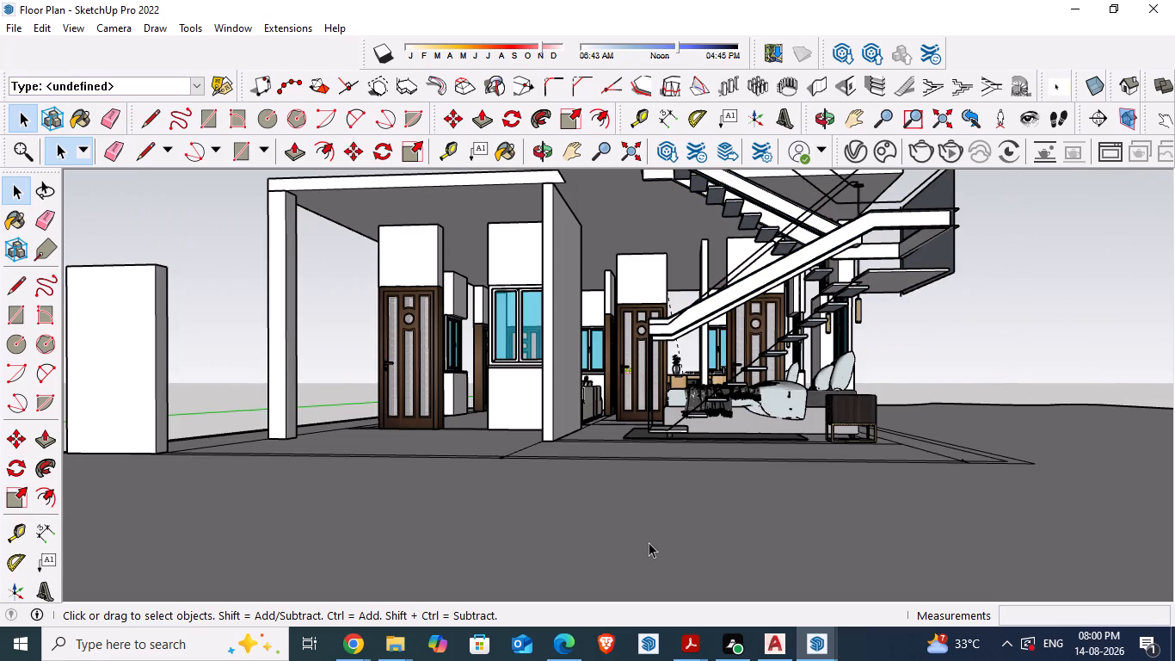
Delete the two leftover vertical lines hanging below the lower ends of the staircase's side stringers.
scroll(646, 538, "down", 3)
middle_click_drag(536, 526, 634, 571)
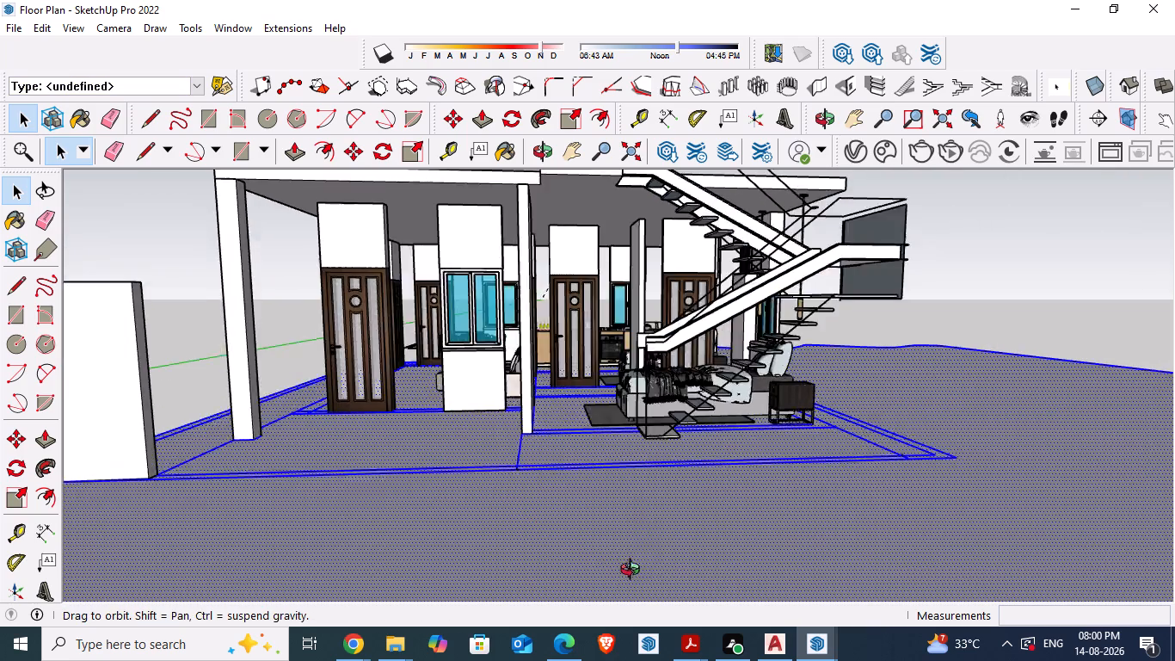
middle_click_drag(634, 571, 781, 571)
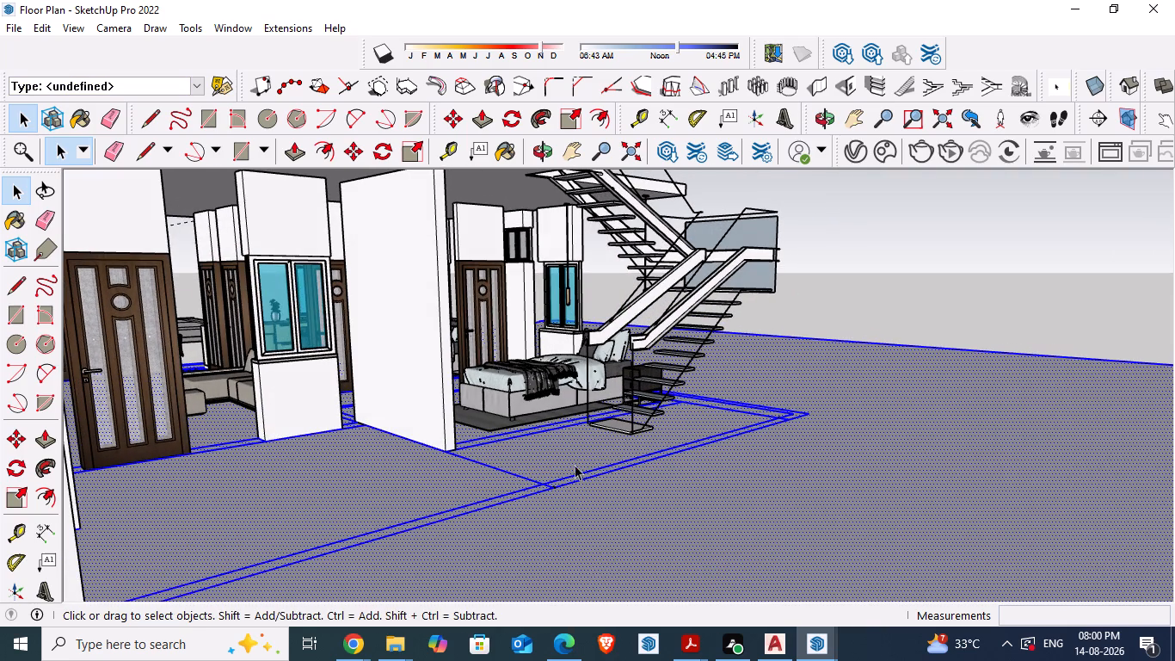
middle_click_drag(579, 466, 643, 491)
scroll(695, 455, "up", 9)
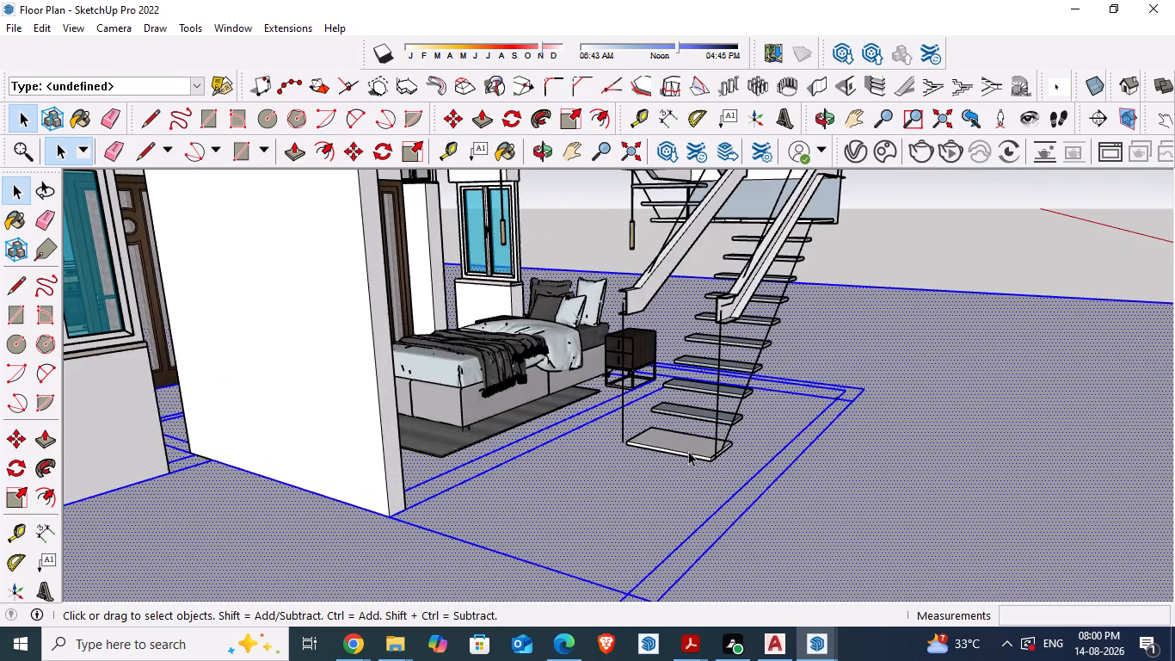
scroll(680, 470, "up", 1)
middle_click_drag(680, 471, 723, 496)
scroll(728, 496, "down", 1)
double_click(1006, 208)
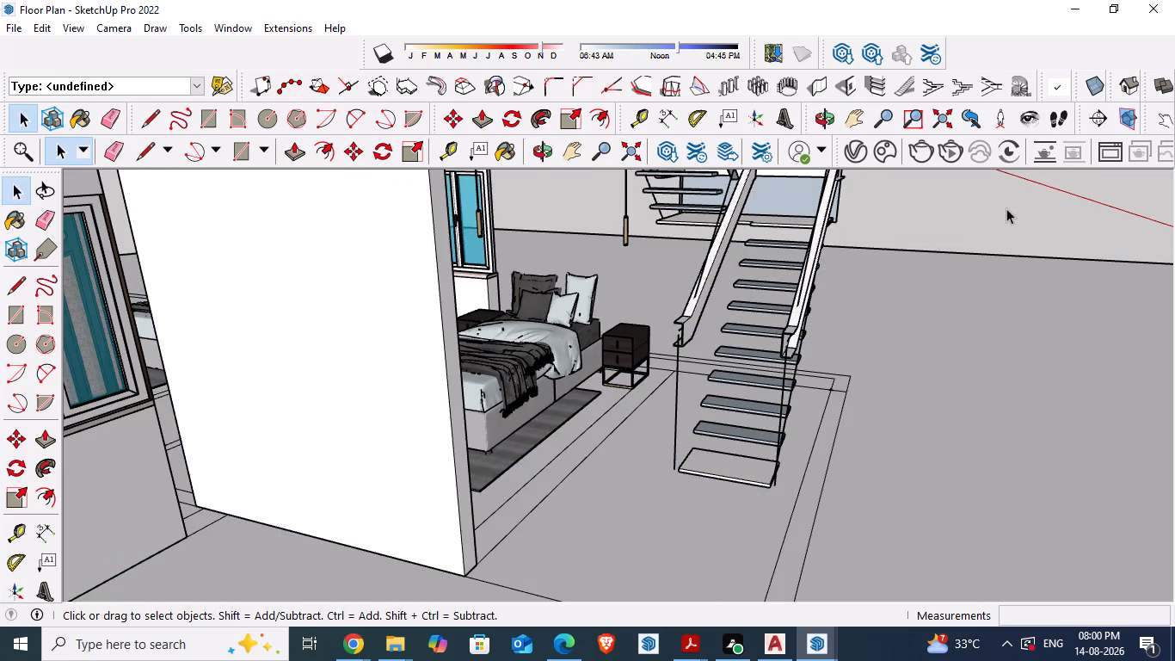
left_click(1006, 208)
scroll(652, 452, "up", 6)
middle_click_drag(747, 486, 756, 485)
left_click(701, 423)
left_click(701, 423)
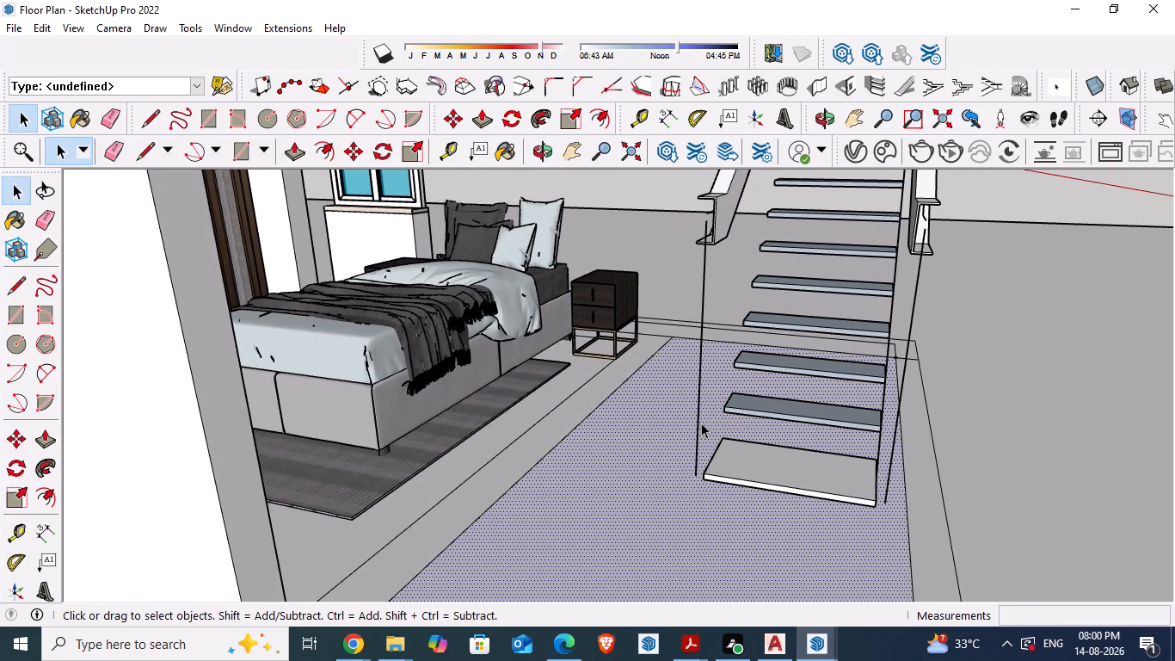
left_click(703, 289)
key("Delete")
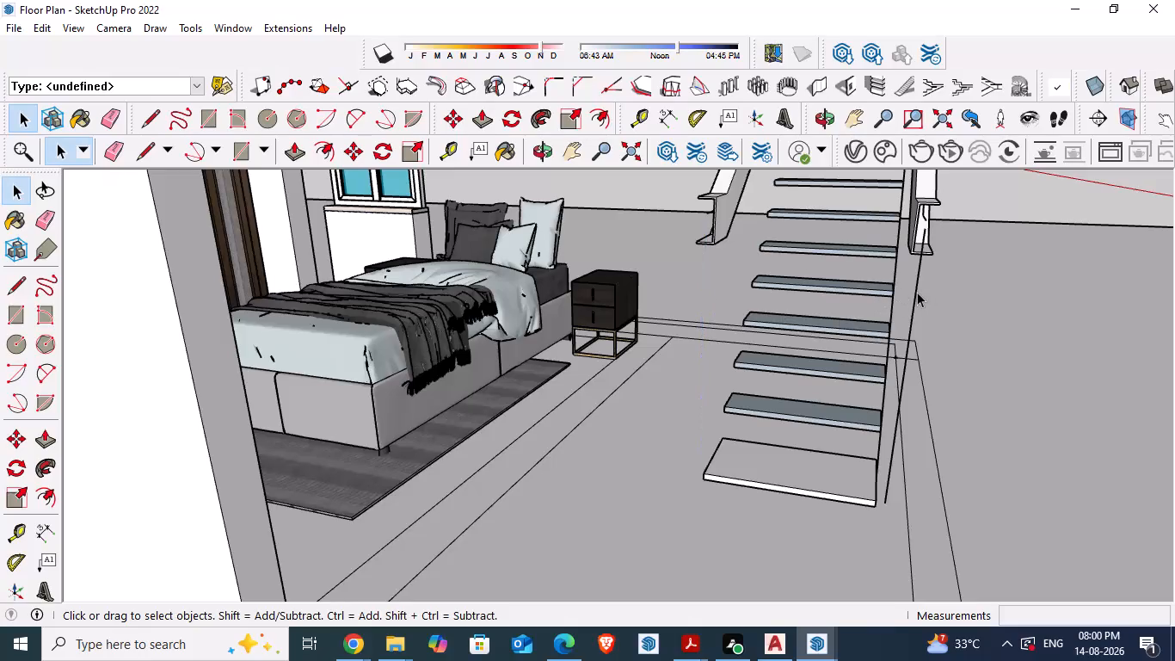
left_click(917, 292)
key("Delete")
Examine the whole front staircase from several sides, checking its lower flight, mid landing and connection to the roof slab.
scroll(861, 429, "down", 3)
middle_click_drag(801, 469, 804, 499)
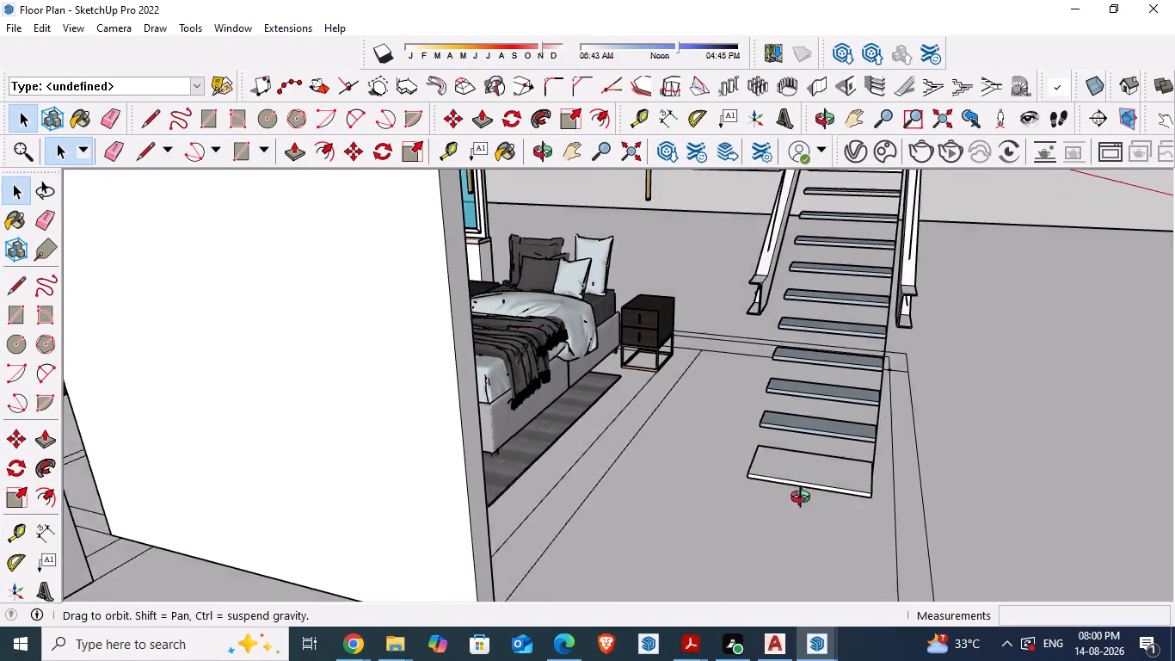
middle_click_drag(804, 499, 800, 530)
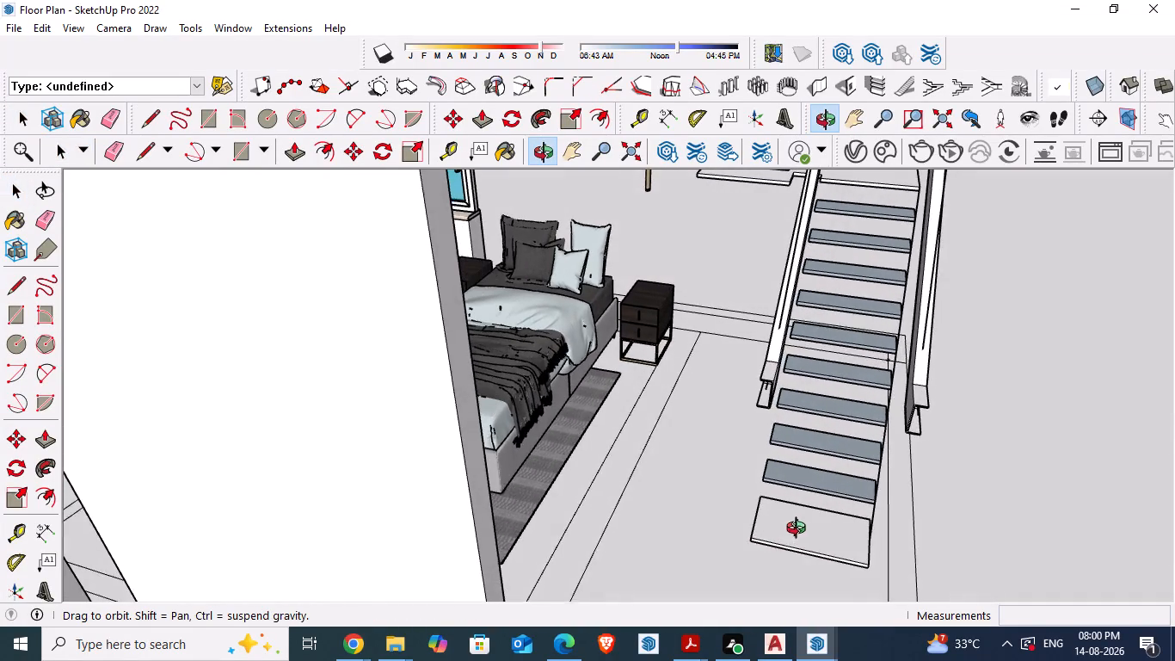
middle_click_drag(800, 530, 799, 530)
scroll(742, 497, "down", 4)
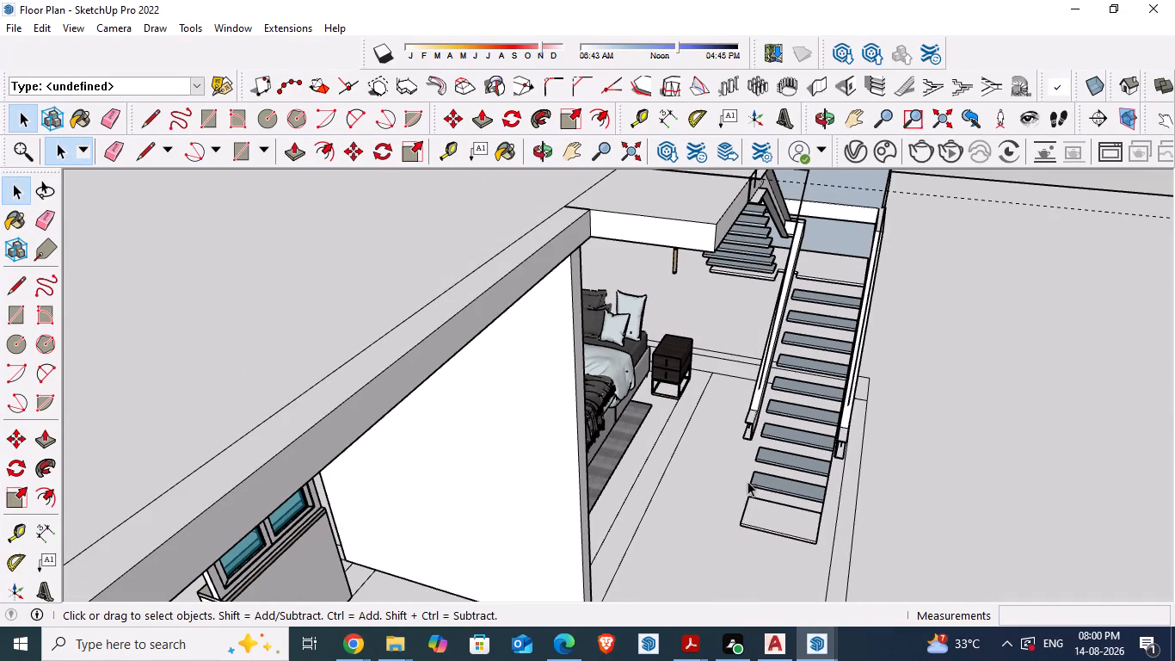
scroll(793, 475, "down", 1)
middle_click_drag(814, 486, 610, 468)
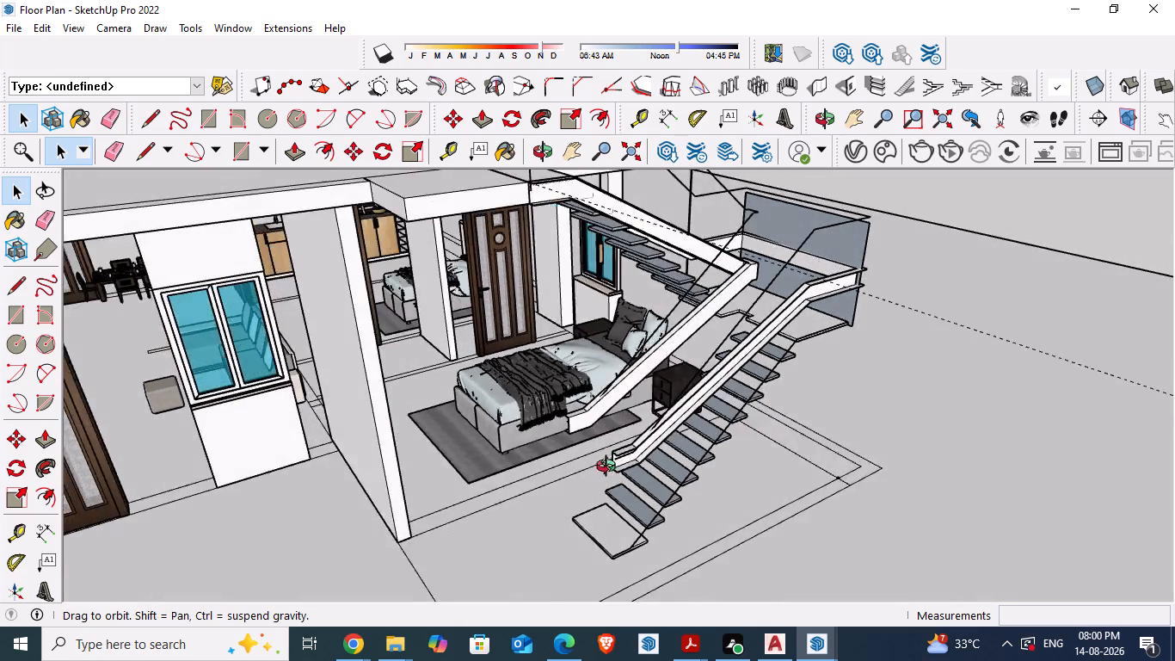
middle_click_drag(610, 468, 514, 486)
scroll(680, 436, "down", 4)
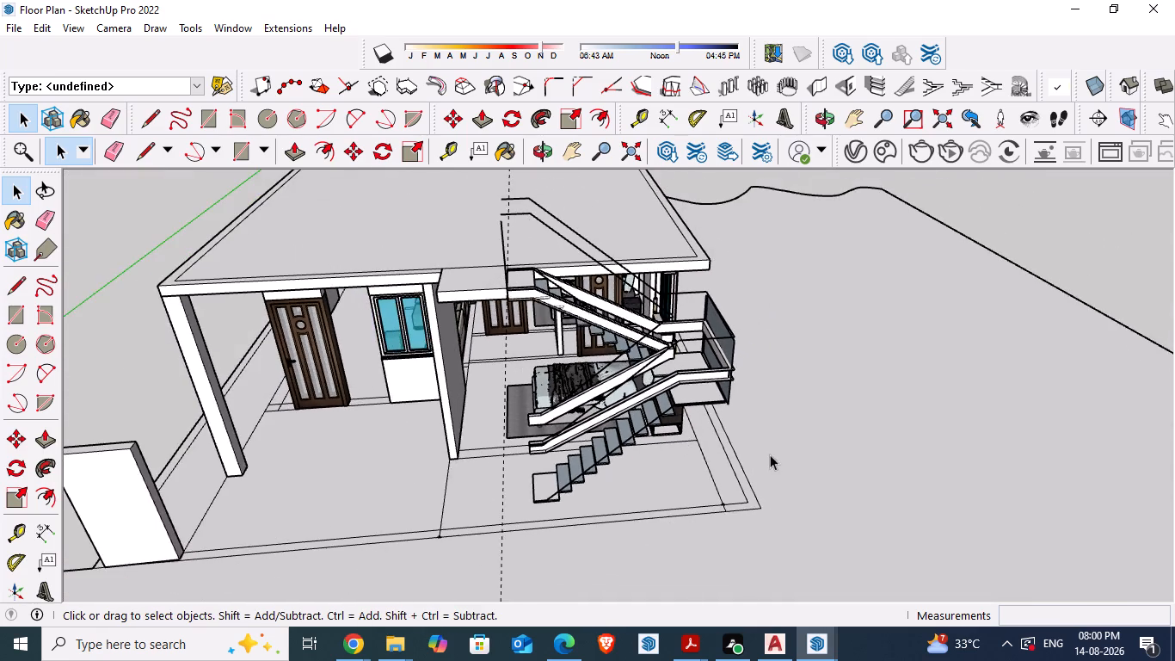
scroll(770, 455, "up", 1)
middle_click(770, 455)
scroll(724, 444, "down", 1)
scroll(604, 400, "up", 3)
middle_click_drag(640, 477, 613, 436)
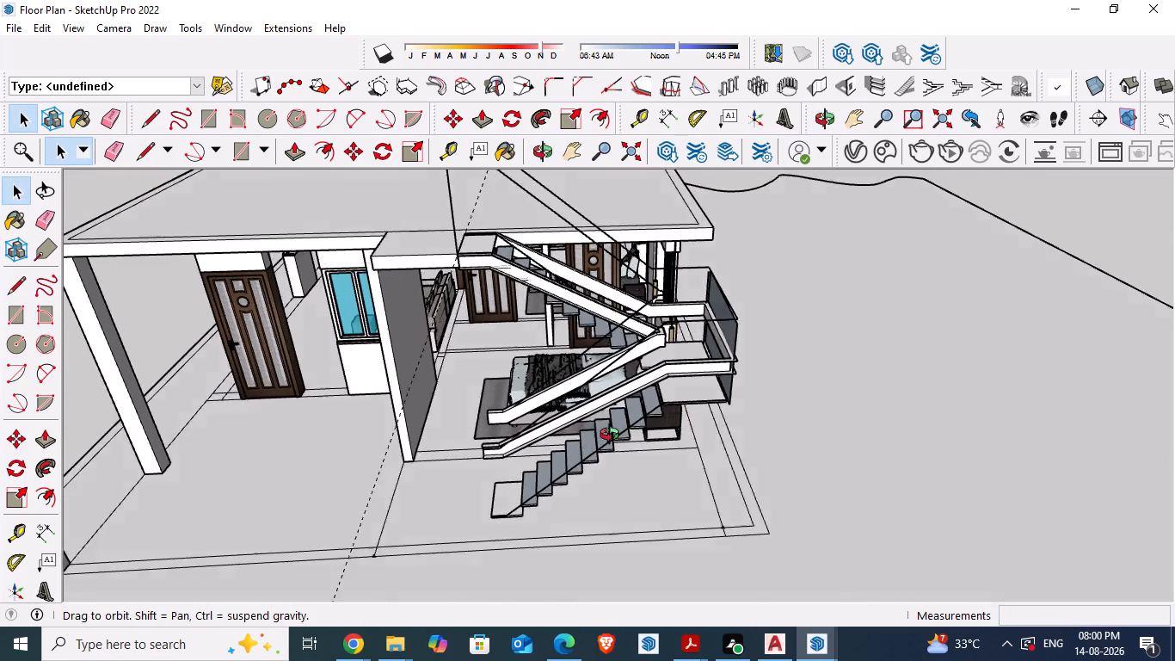
middle_click_drag(613, 436, 632, 446)
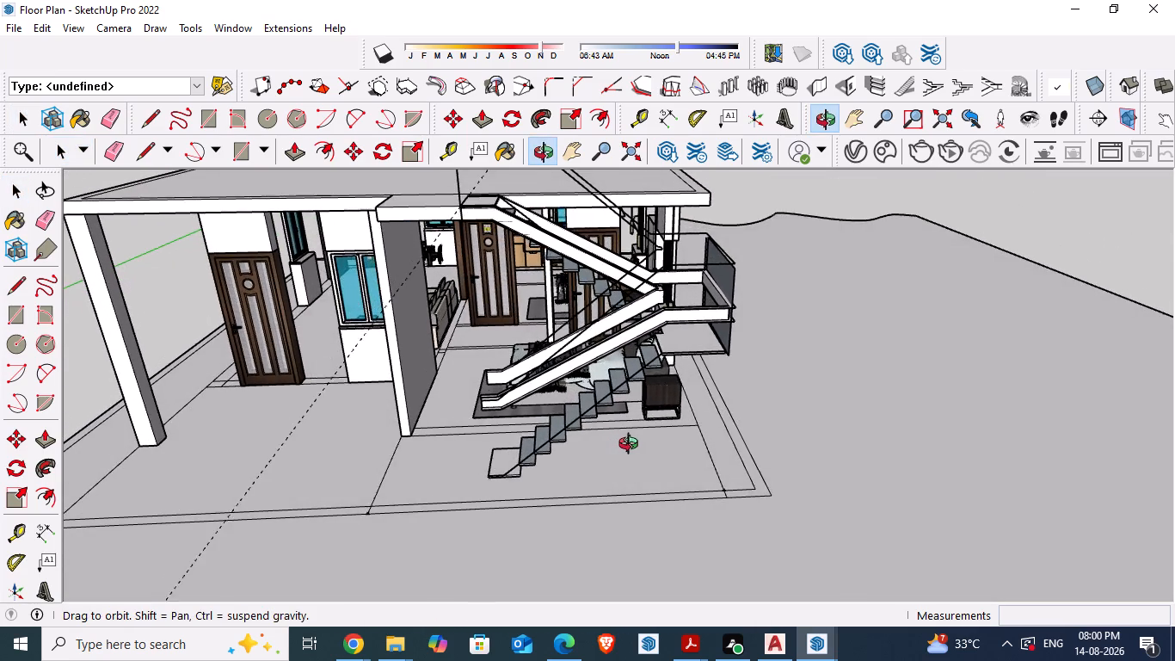
middle_click_drag(632, 446, 637, 452)
scroll(643, 463, "down", 5)
middle_click_drag(629, 434, 629, 433)
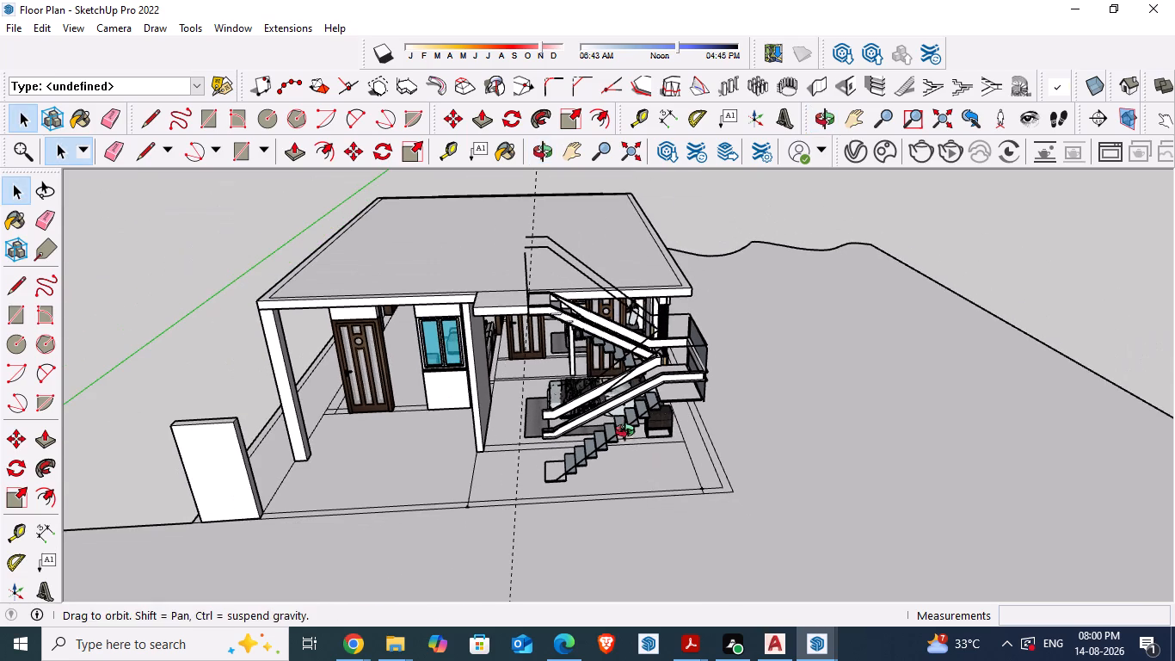
middle_click_drag(629, 433, 637, 441)
scroll(624, 322, "up", 12)
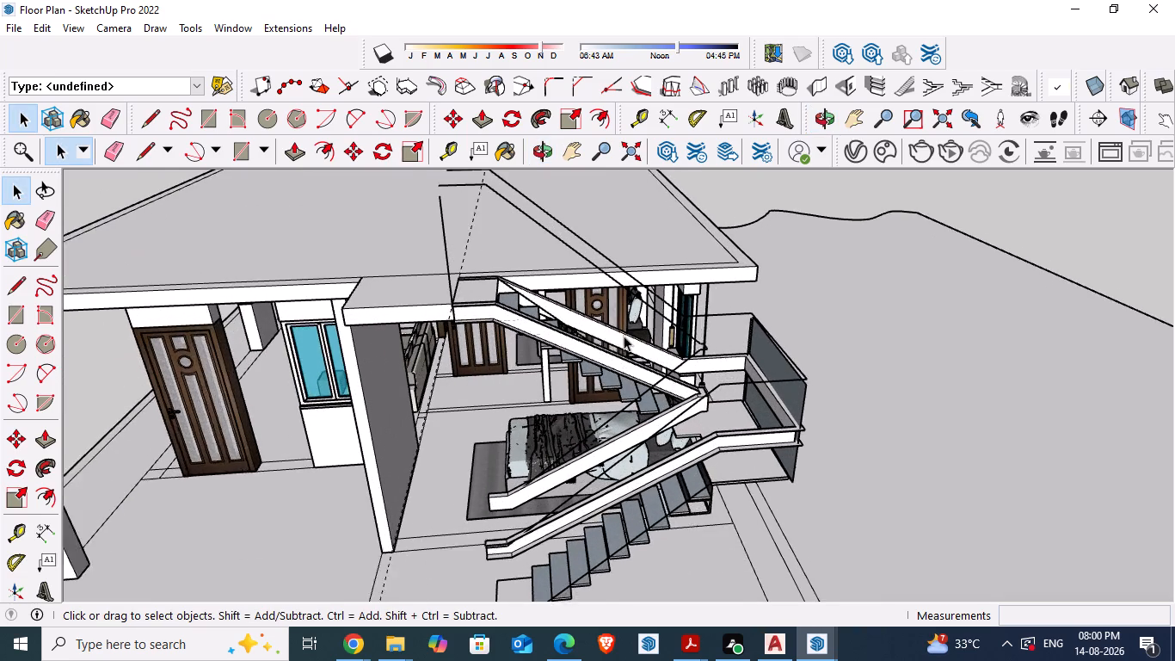
scroll(682, 388, "down", 5)
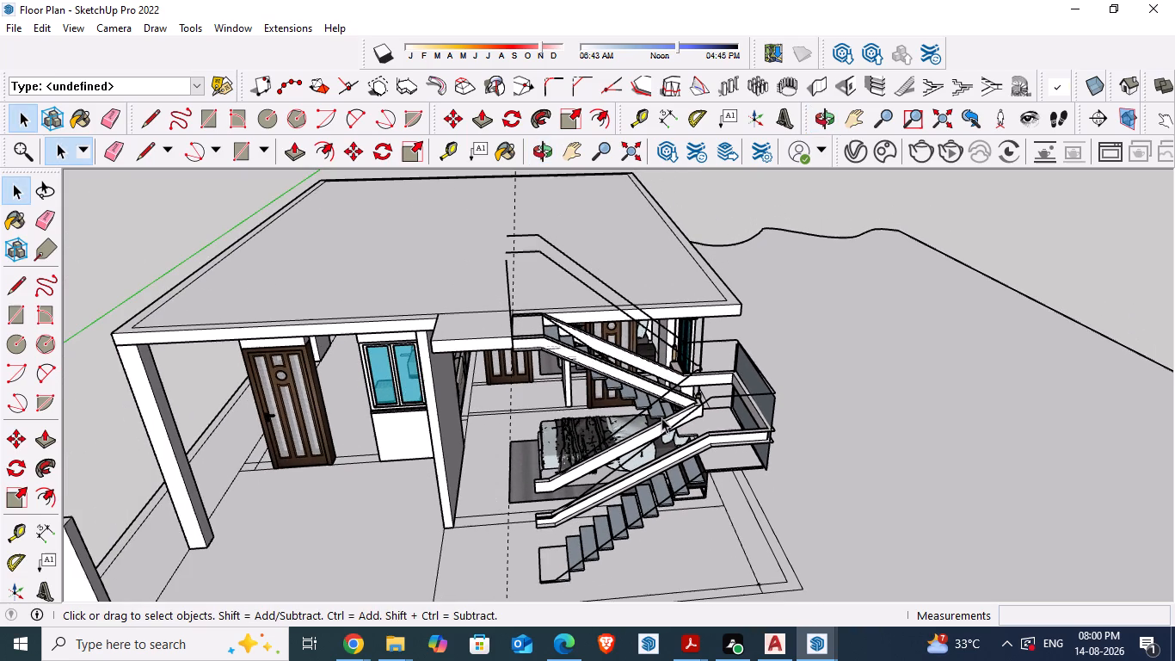
Unhide all hidden geometry in the model.
left_click(47, 26)
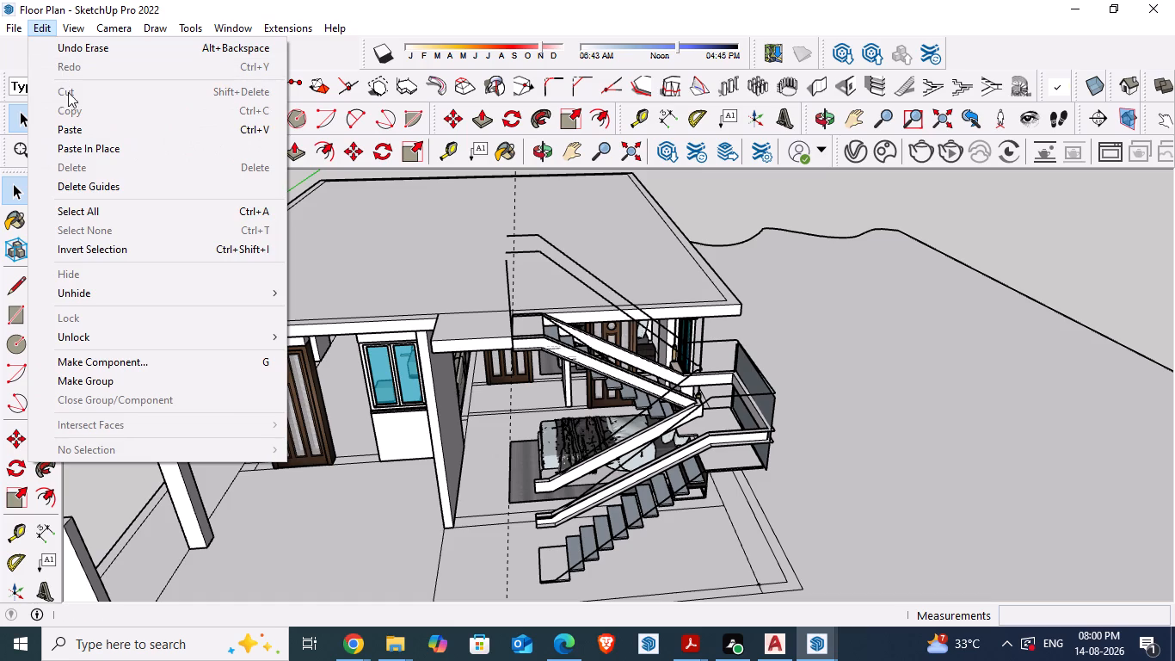
left_click(77, 288)
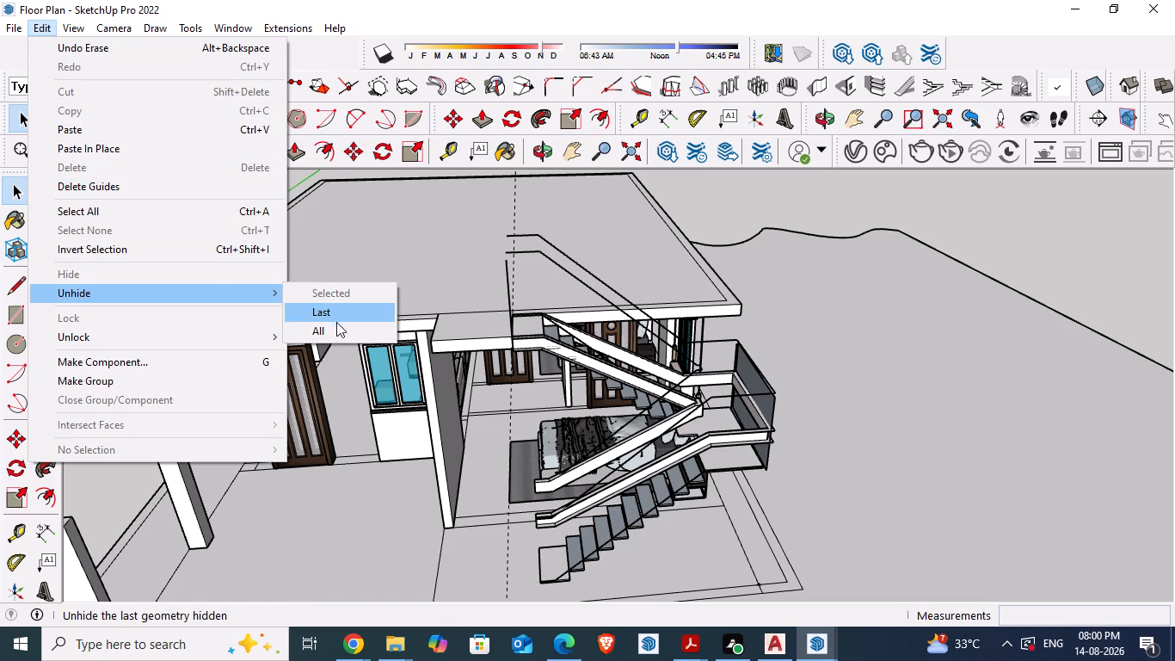
left_click(328, 332)
left_click(975, 226)
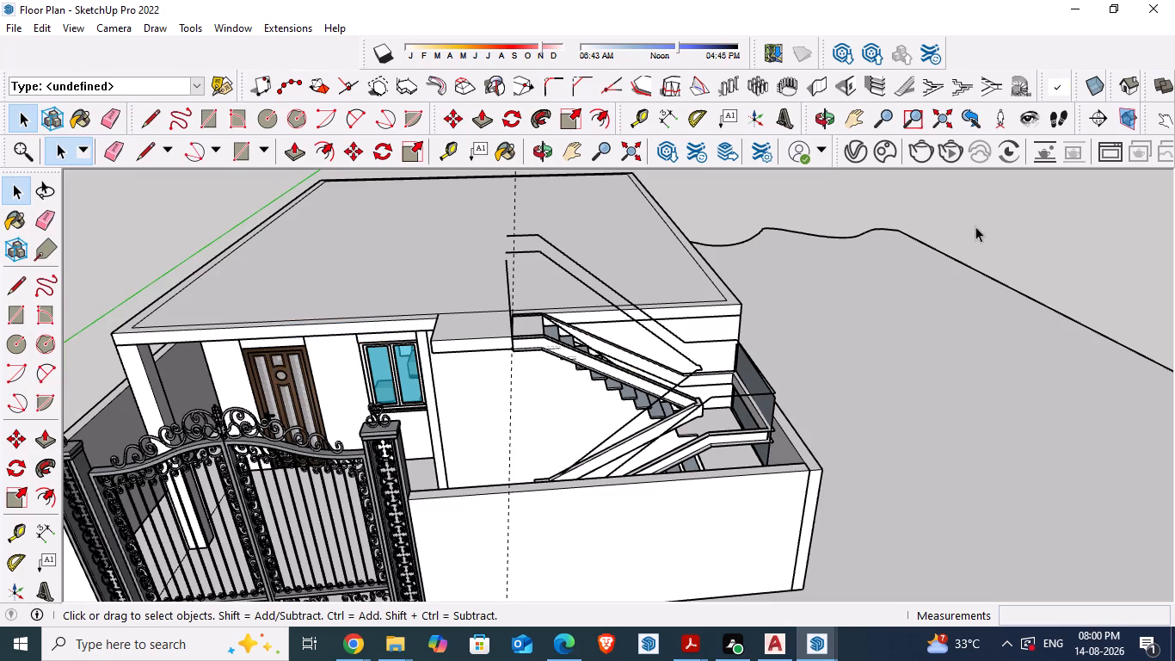
Examine the roof slab and its extension beside the staircase's upper landing.
scroll(466, 316, "up", 3)
middle_click_drag(471, 325, 459, 354)
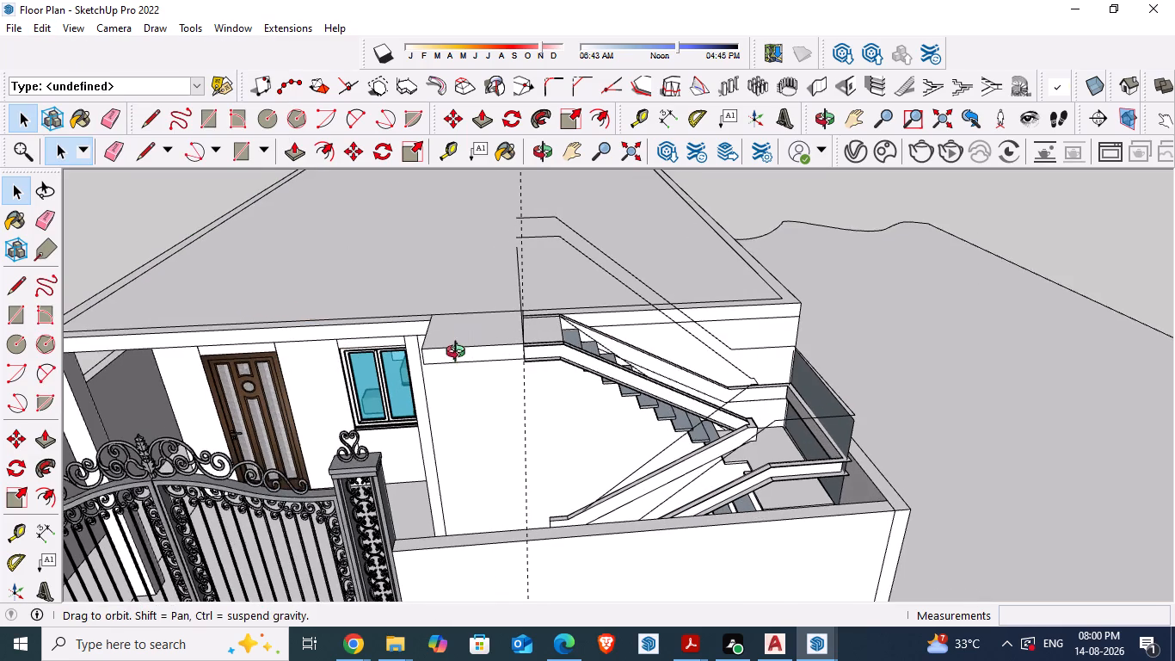
middle_click_drag(459, 354, 441, 373)
scroll(476, 275, "down", 2)
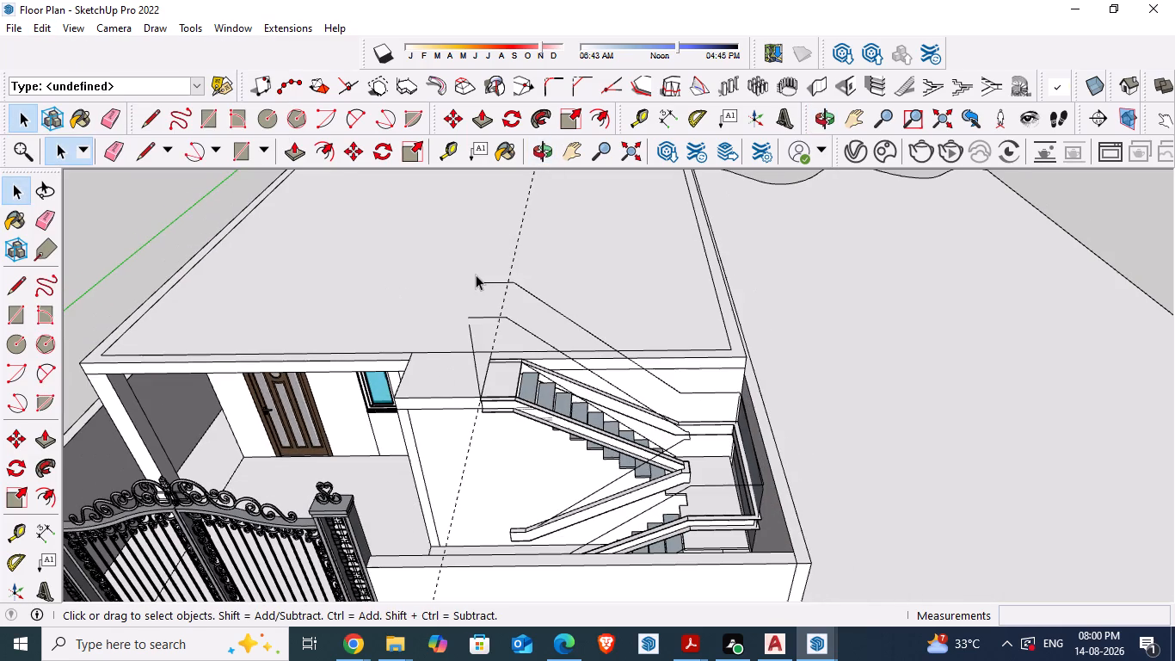
left_click(380, 280)
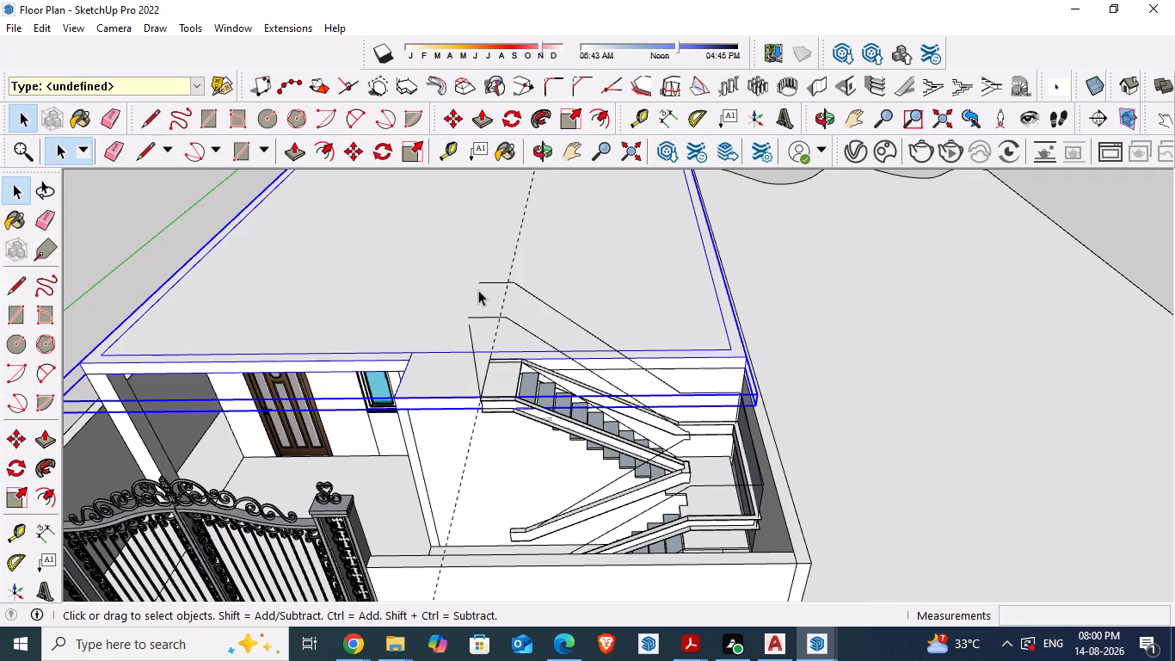
scroll(479, 288, "down", 3)
scroll(591, 324, "down", 3)
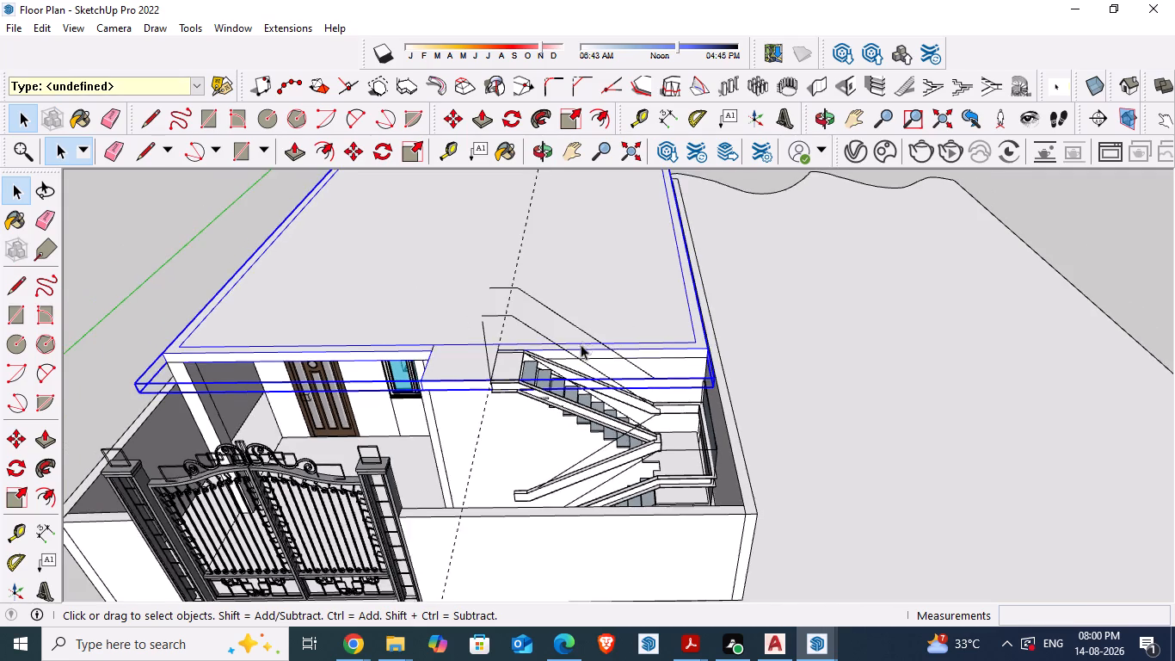
scroll(579, 351, "down", 1)
left_click(185, 313)
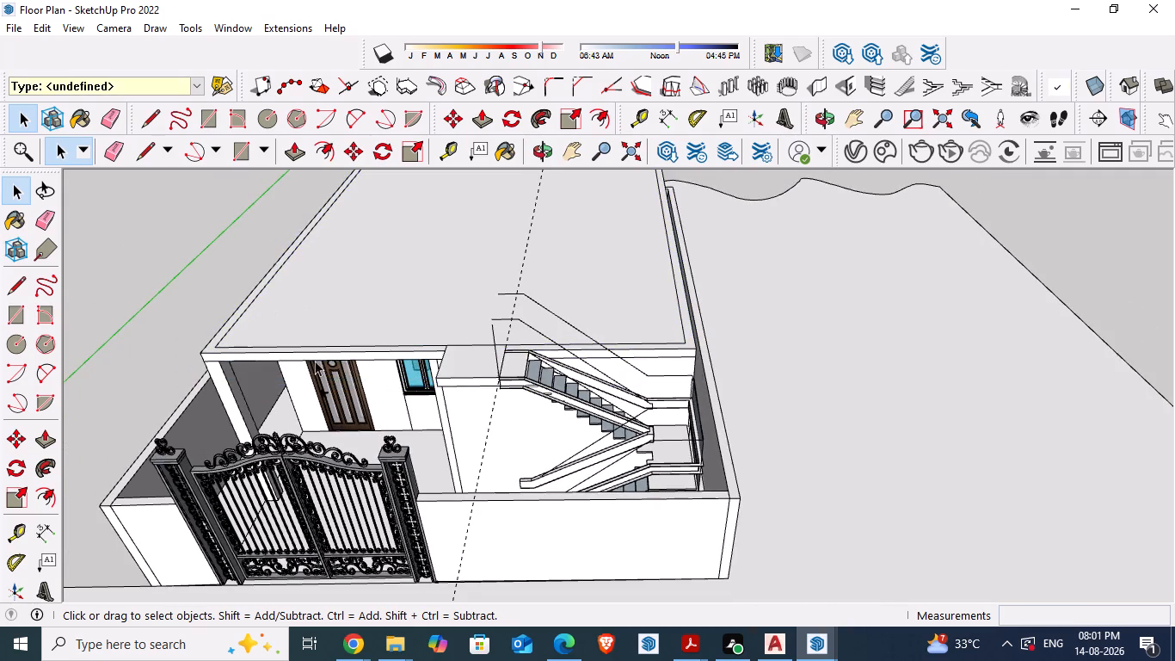
Open the roof slab group to inspect its top border face and stair extension, and close the group.
scroll(315, 348, "up", 13)
left_click(323, 347)
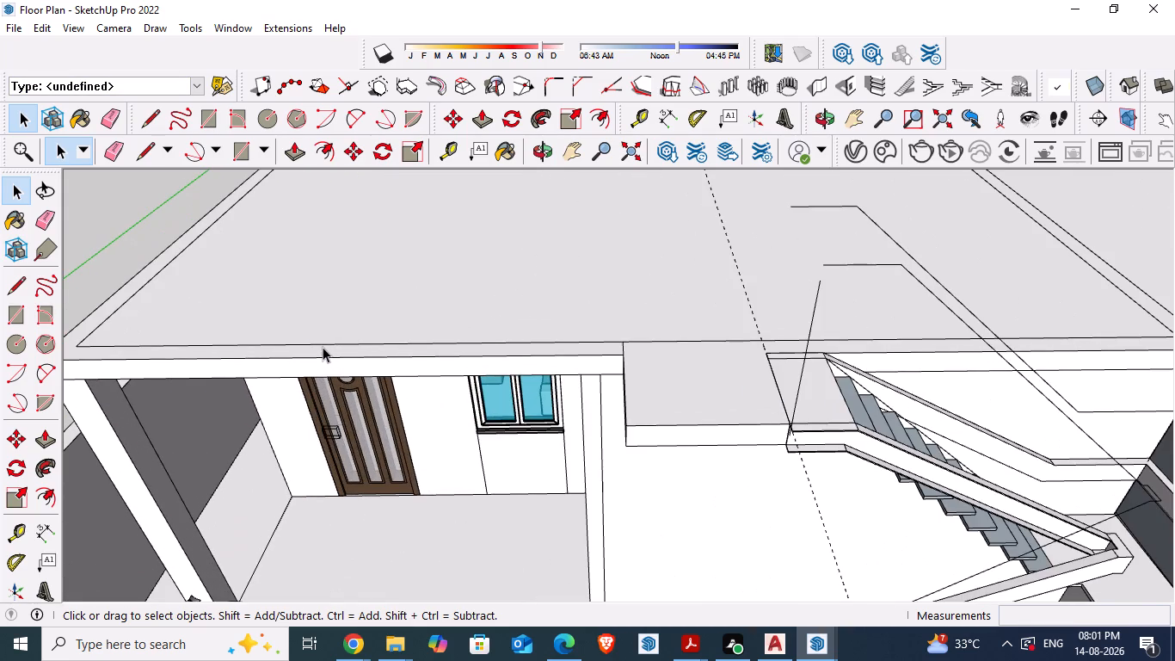
left_click(328, 349)
triple_click(330, 349)
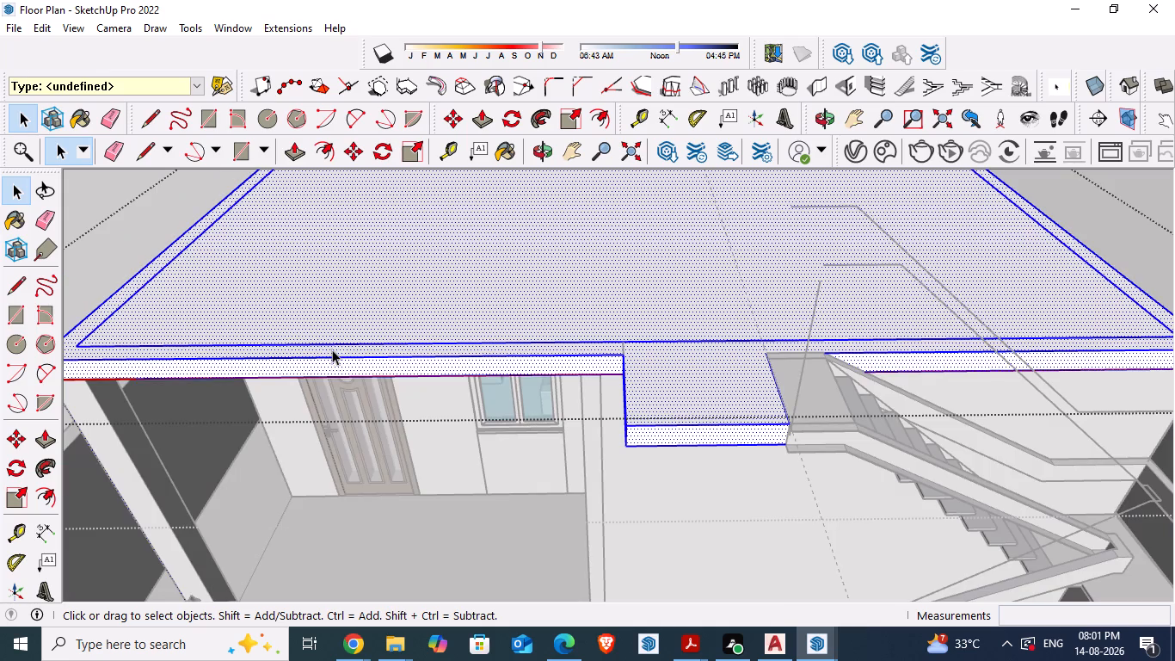
left_click(334, 350)
scroll(372, 369, "down", 4)
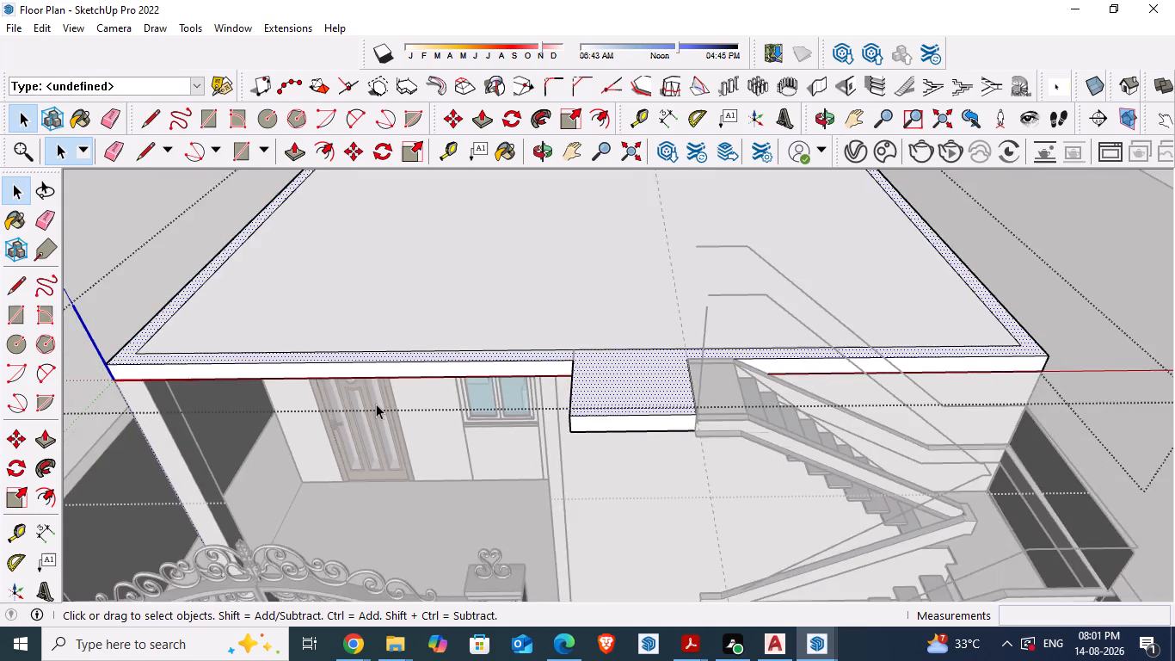
scroll(376, 404, "down", 2)
left_click(1055, 270)
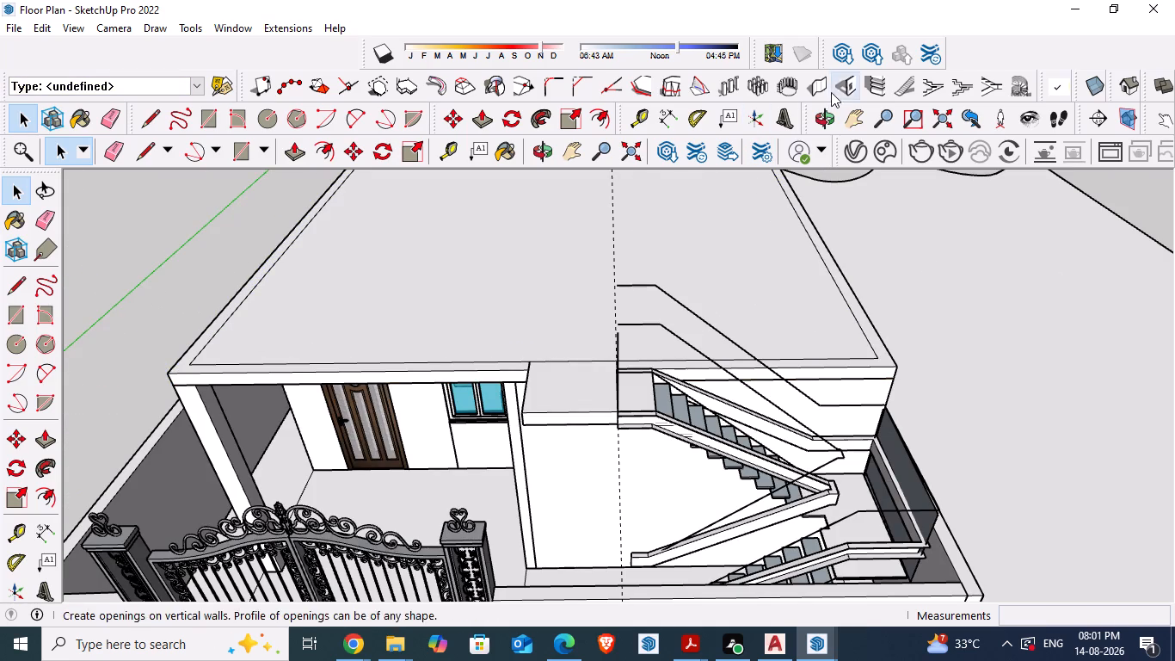
Build a right-aligned 6" thick, 3' high parapet wall around the roof slab's outer edge, leaving the stair extension open.
left_click(818, 85)
left_click(126, 428)
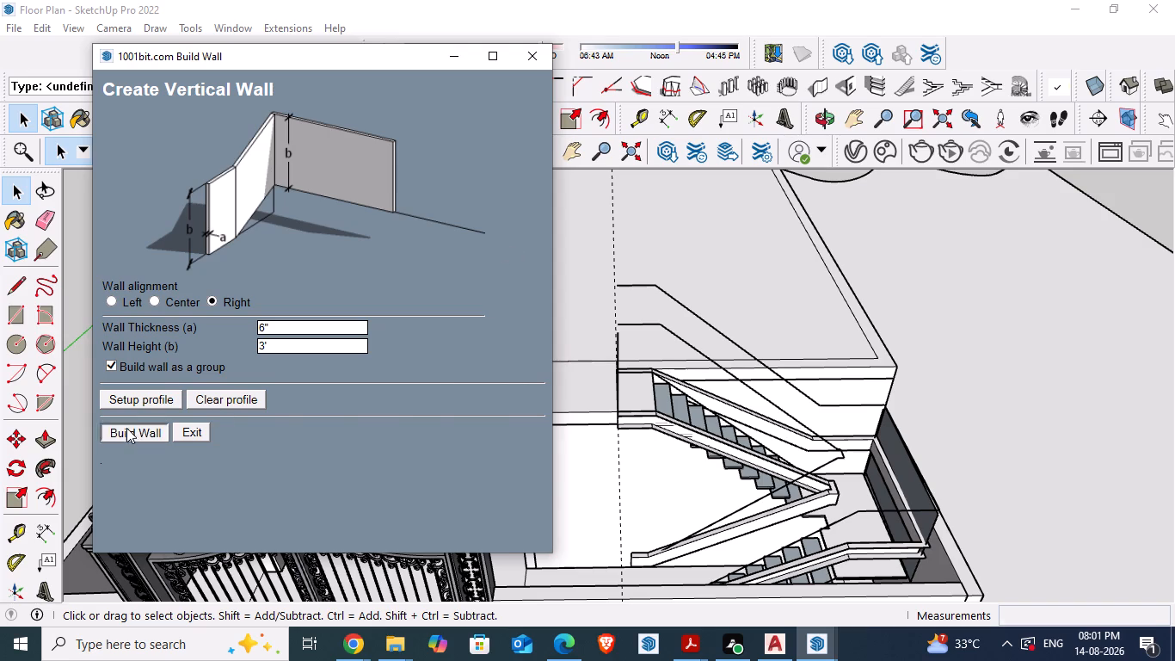
middle_click_drag(717, 406, 559, 415)
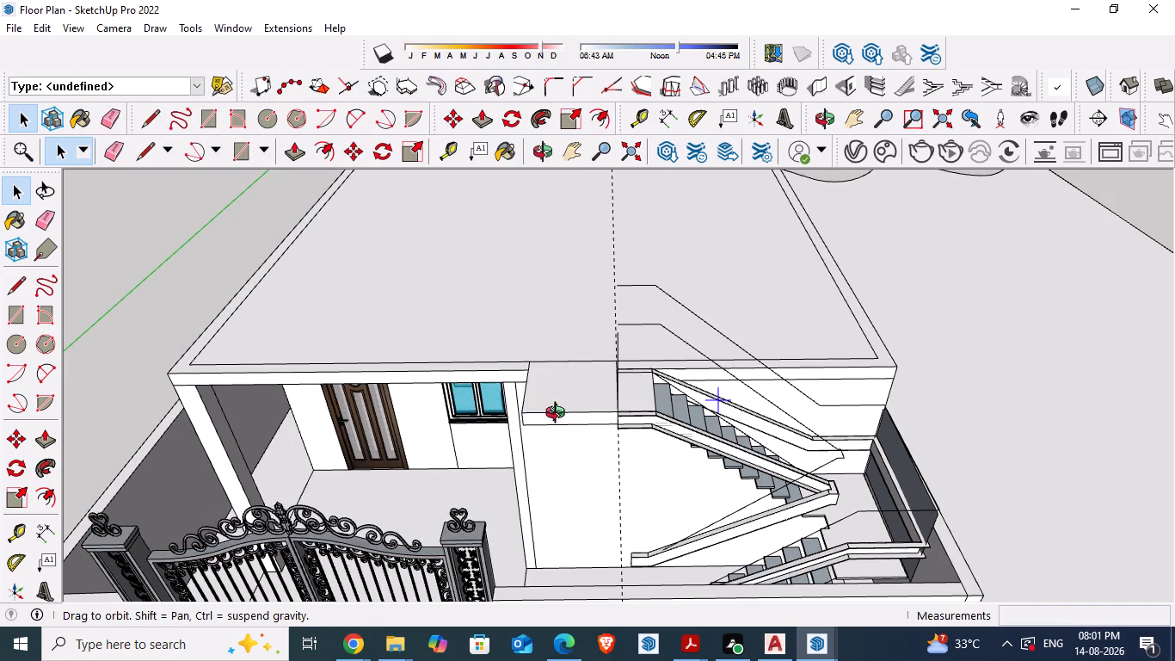
middle_click_drag(559, 415, 364, 449)
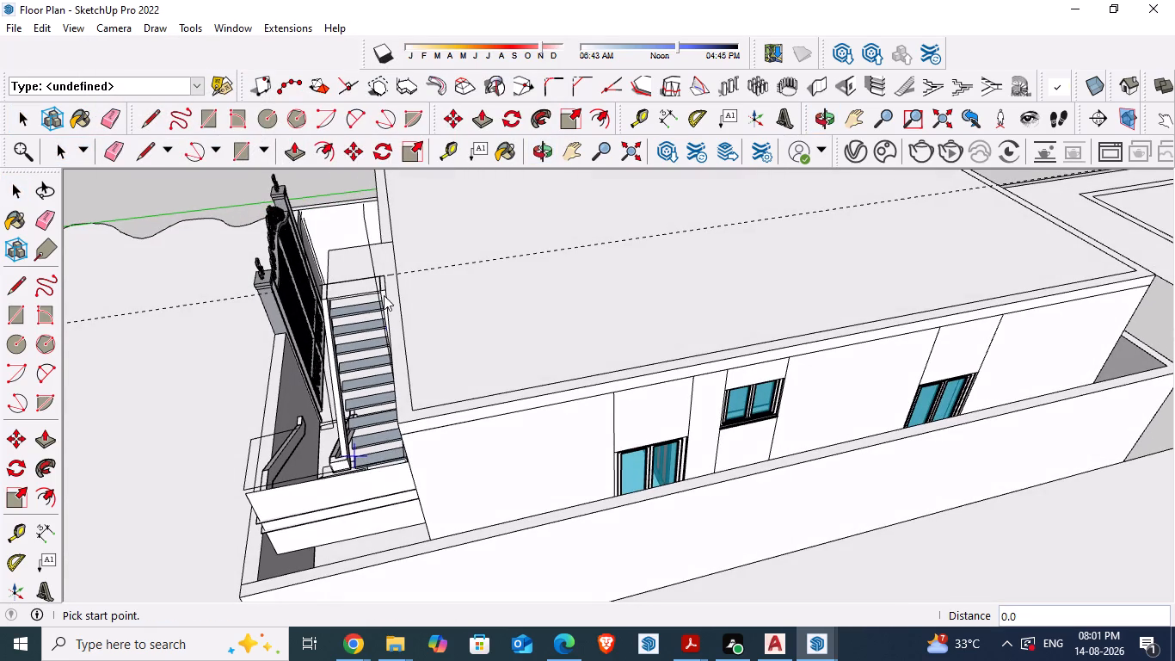
left_click(386, 277)
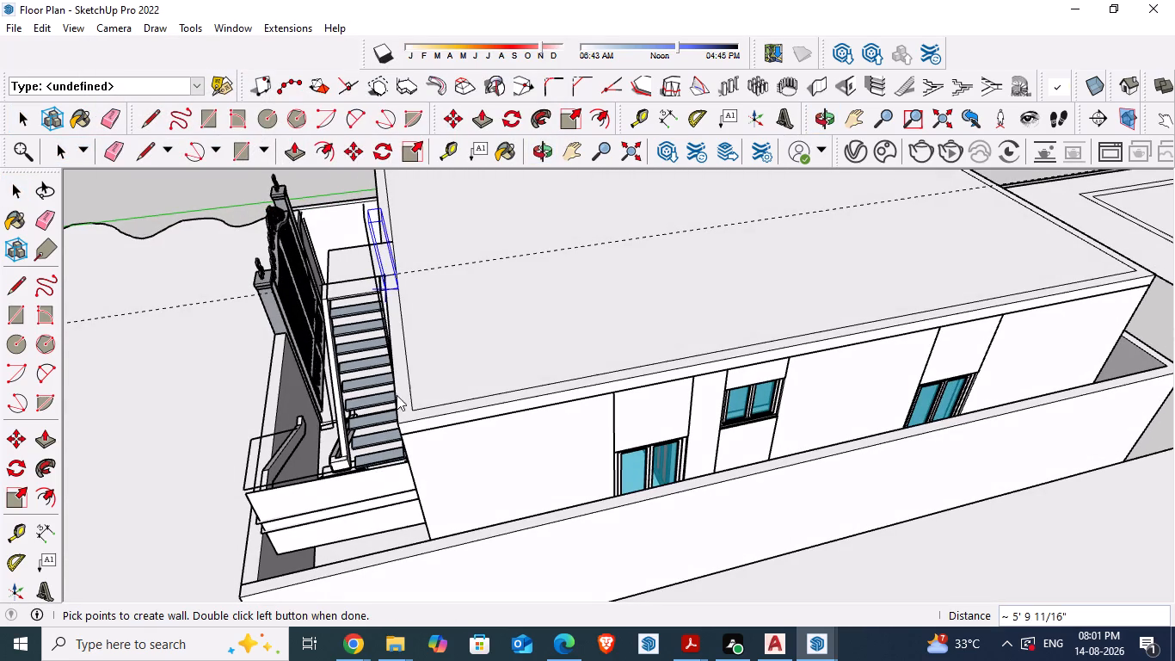
left_click(397, 422)
scroll(552, 388, "down", 2)
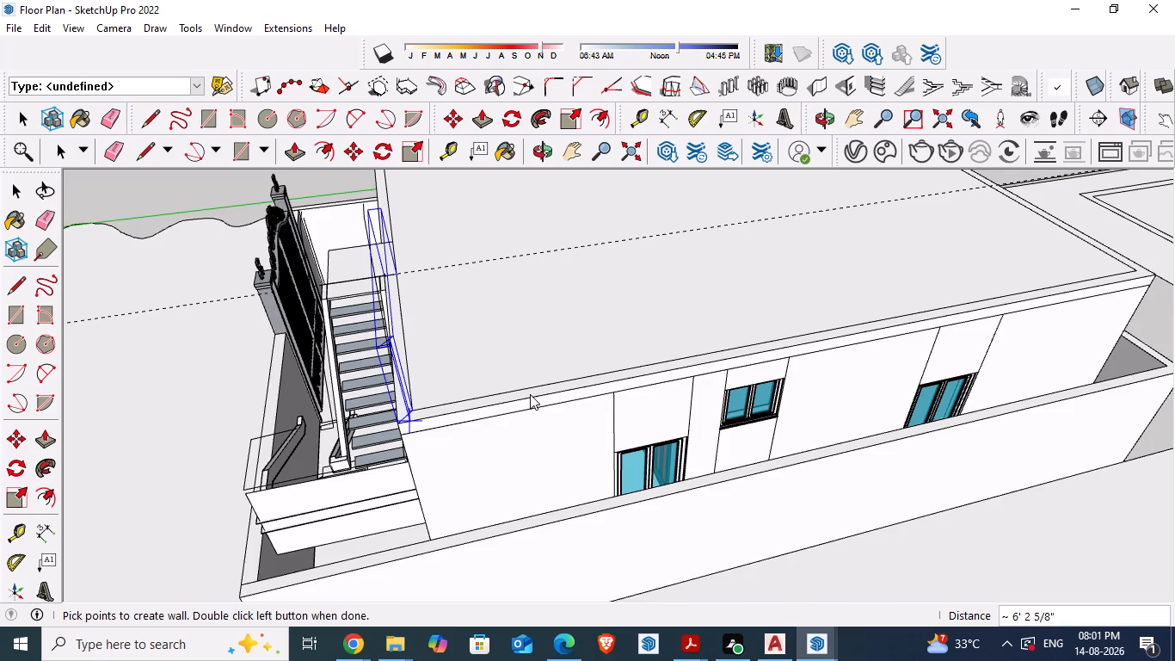
scroll(530, 394, "down", 4)
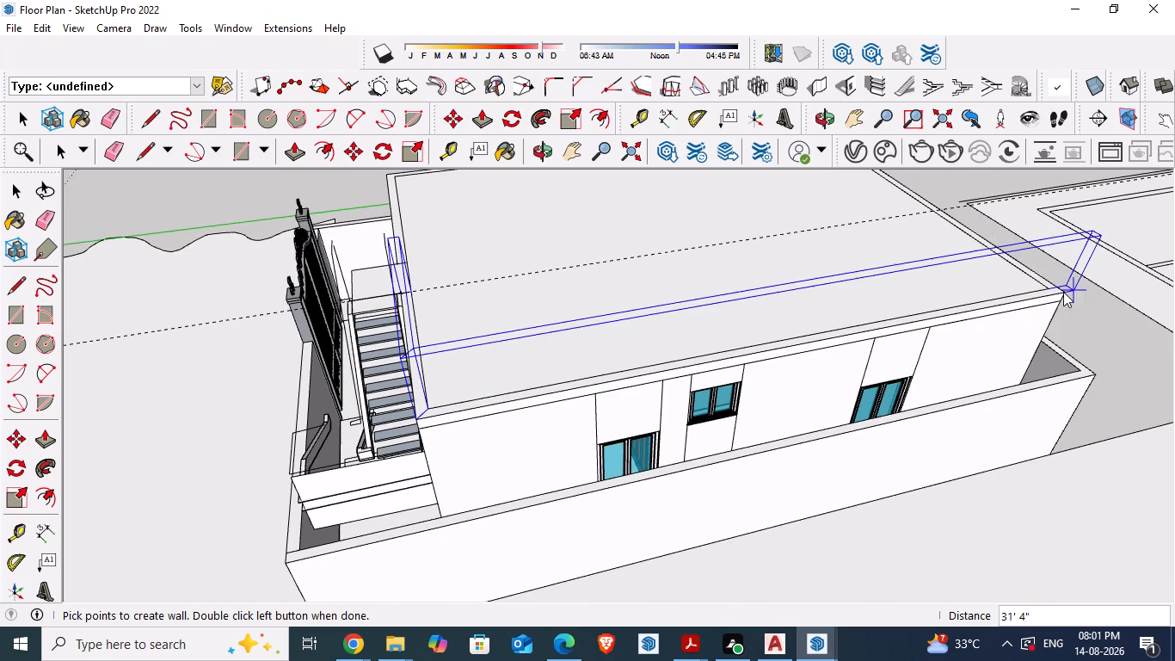
left_click(1058, 296)
middle_click_drag(975, 312, 932, 318)
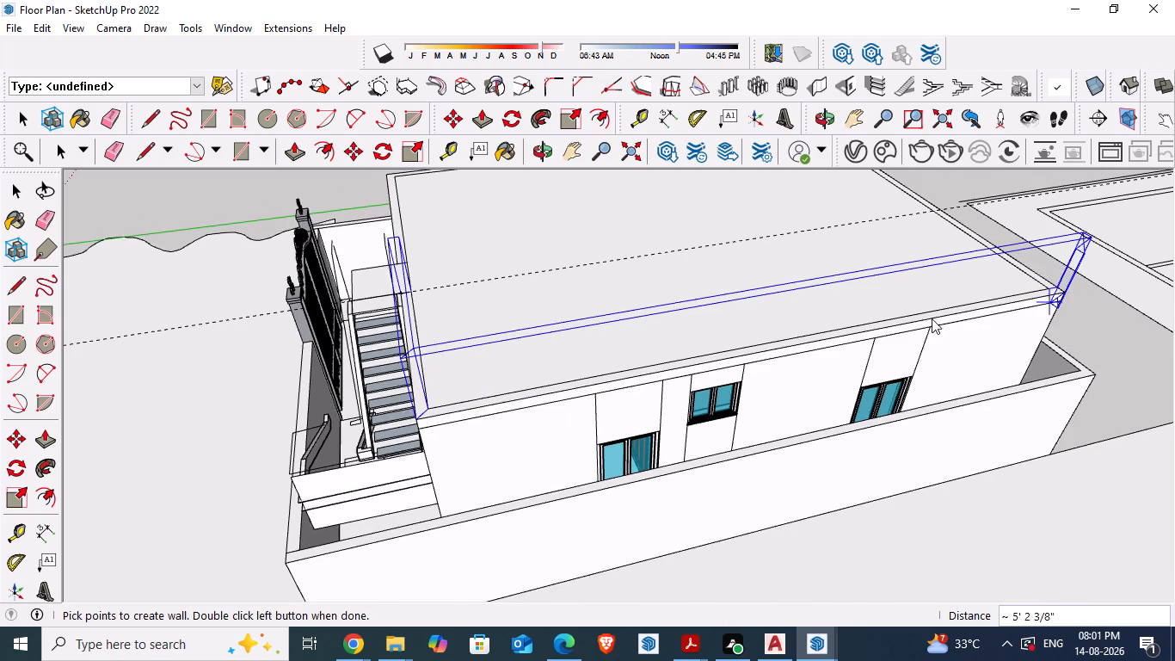
middle_click_drag(932, 318, 458, 384)
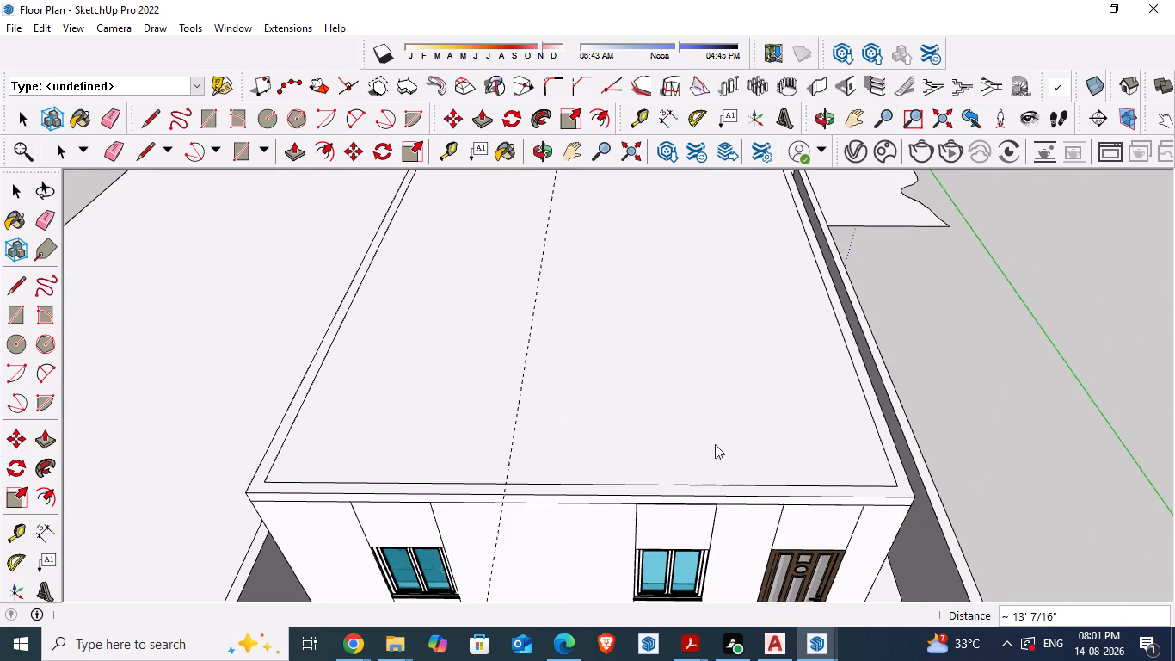
left_click(913, 492)
middle_click_drag(836, 482, 345, 482)
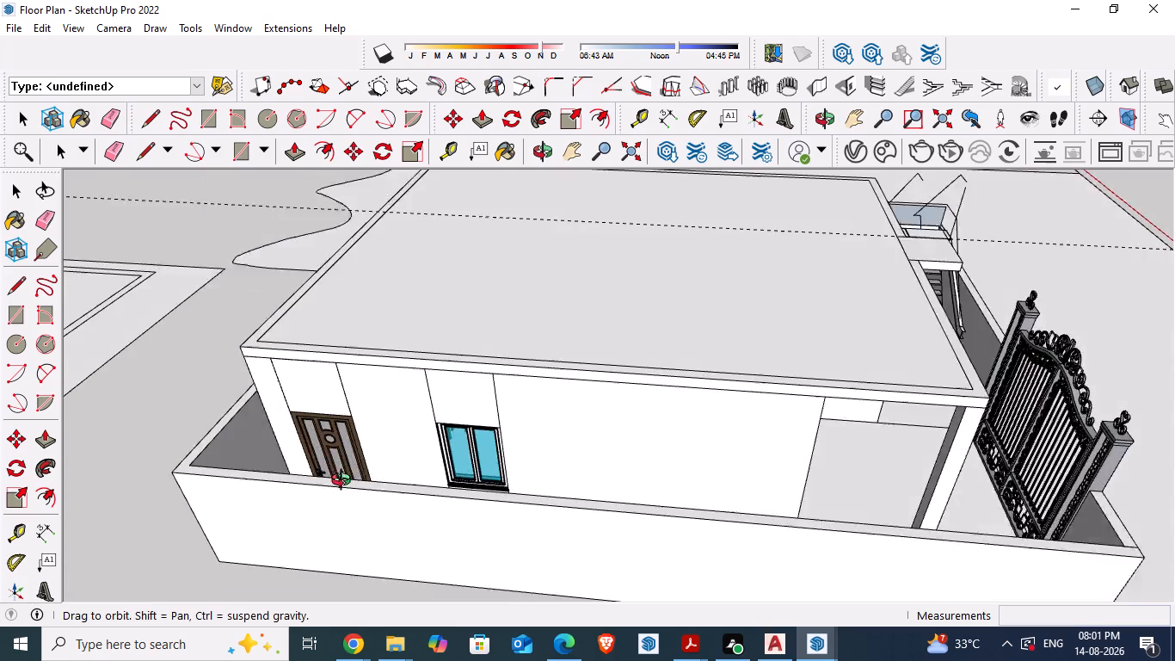
middle_click_drag(345, 482, 311, 504)
scroll(852, 497, "up", 8)
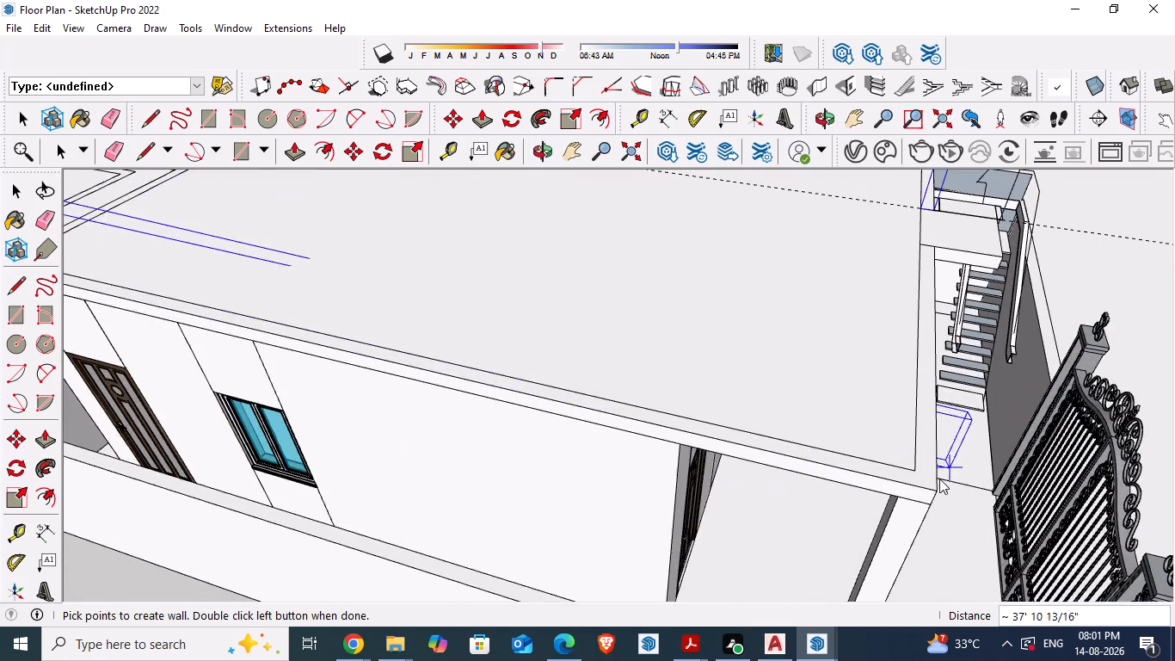
left_click(934, 494)
middle_click_drag(854, 499, 502, 490)
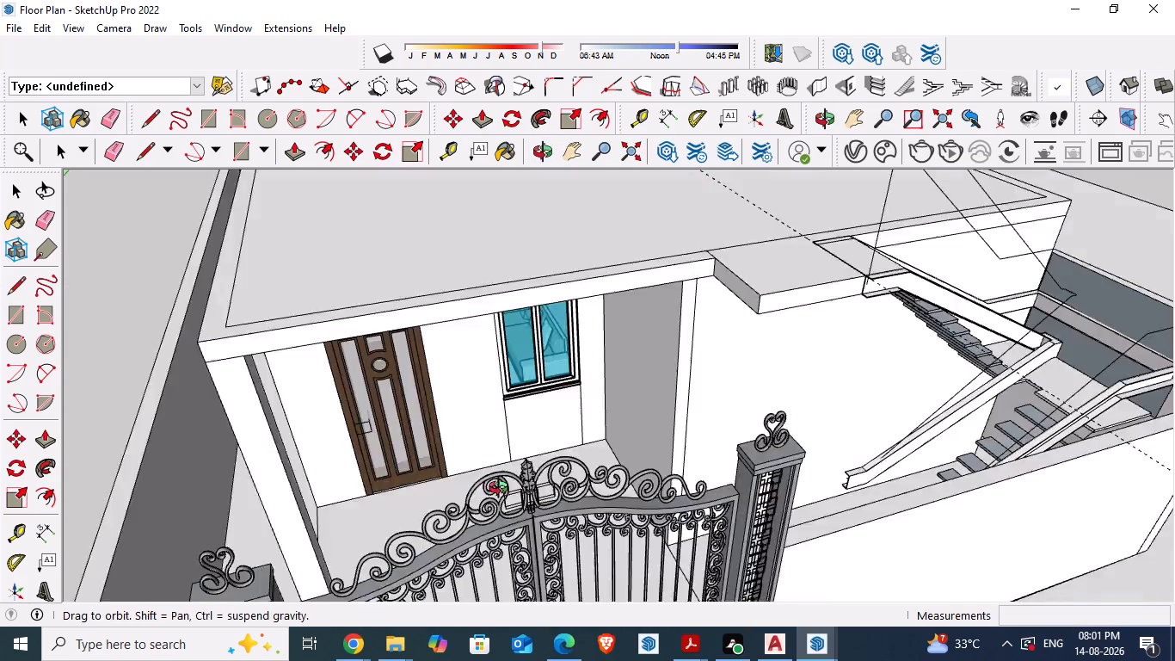
middle_click_drag(502, 490, 484, 490)
scroll(498, 242, "up", 3)
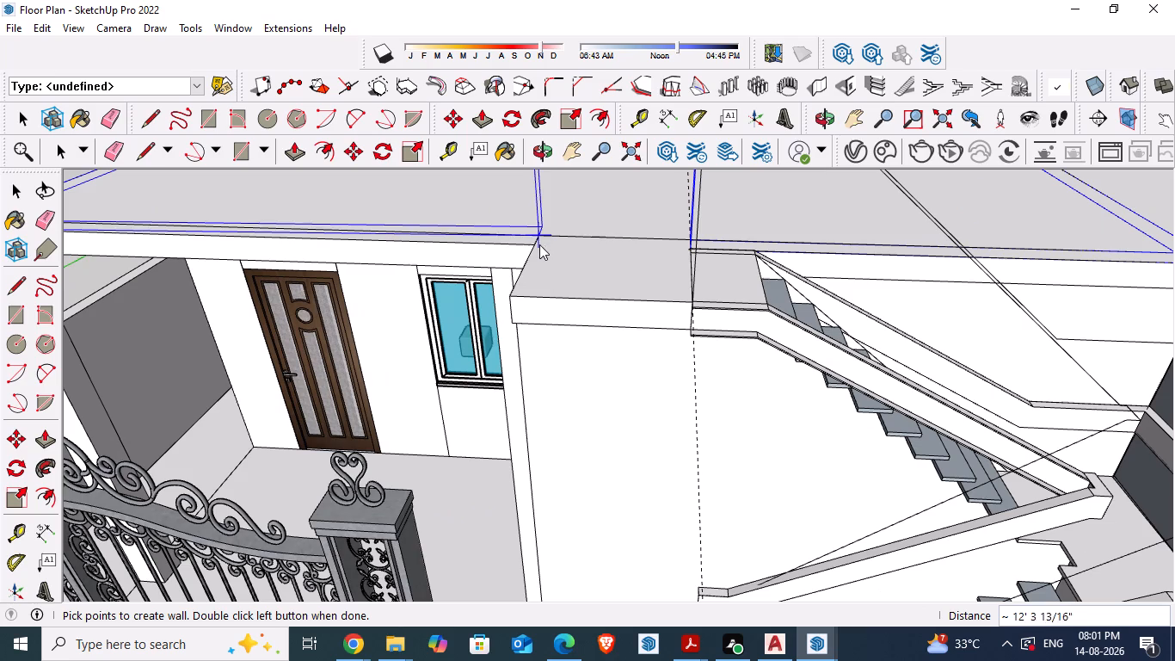
double_click(536, 247)
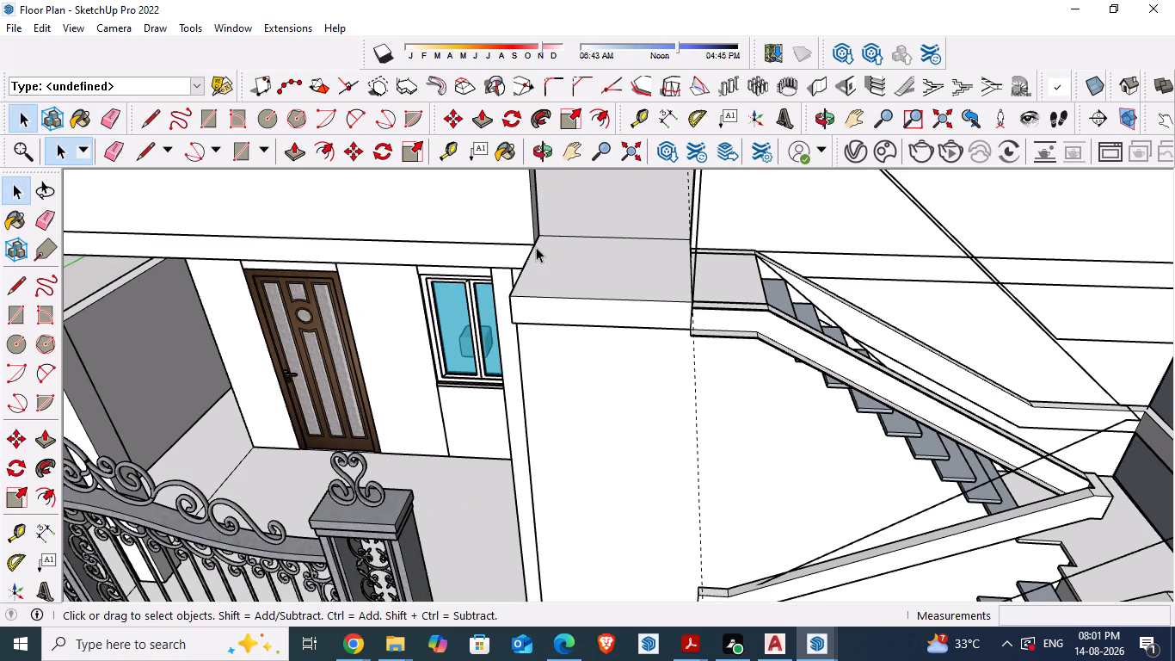
scroll(489, 317, "down", 4)
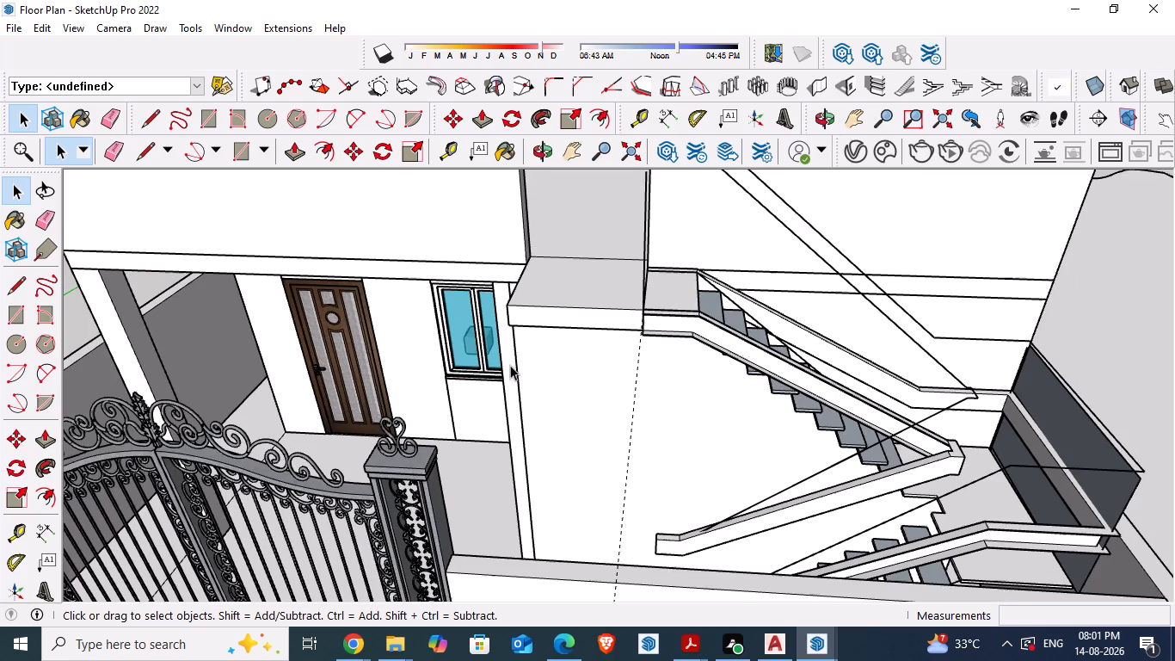
Build a 6" thick, 3' high parapet wall about 2' 4" long along the slab extension's side edge away from the stair.
middle_click_drag(441, 380, 468, 426)
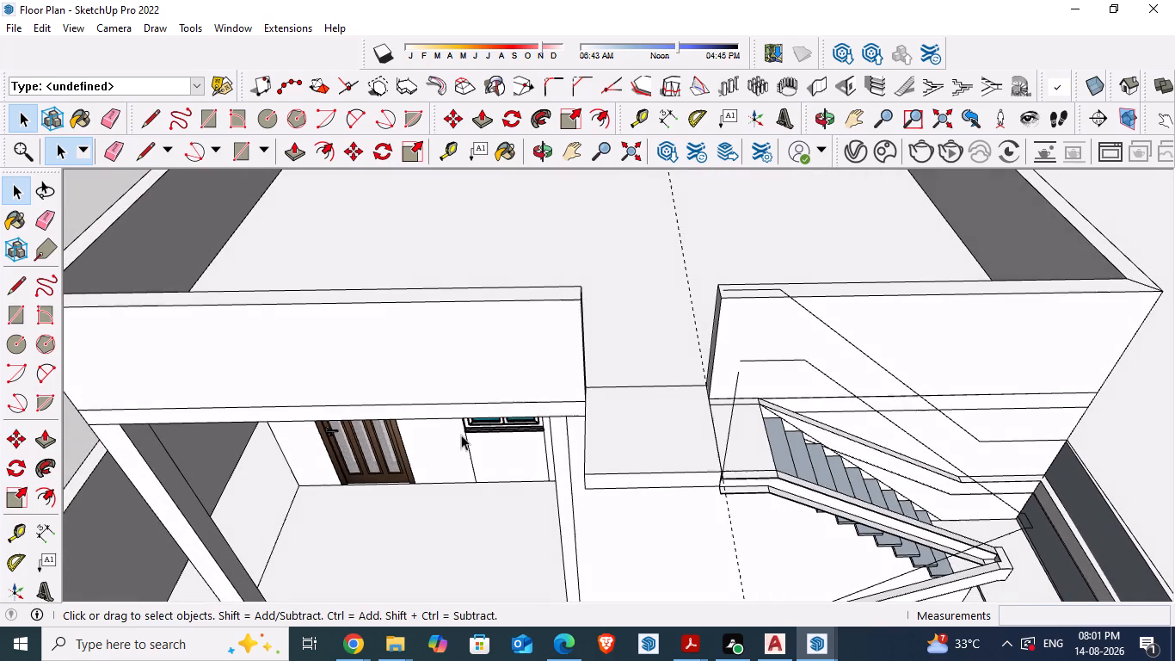
left_click(820, 85)
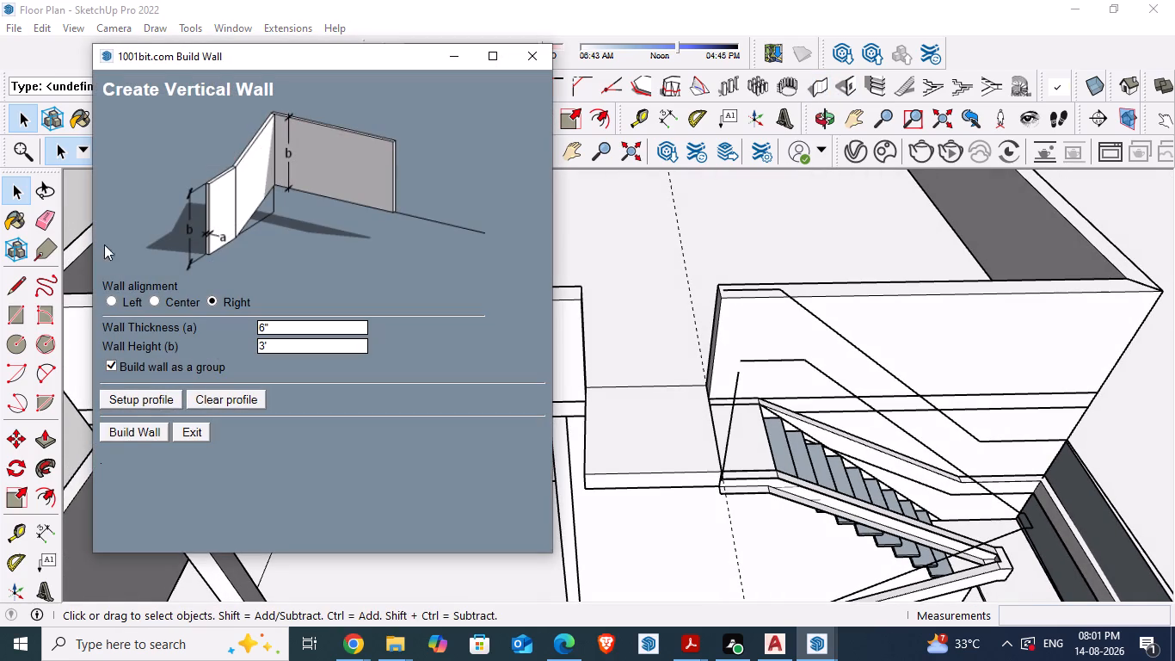
left_click(130, 435)
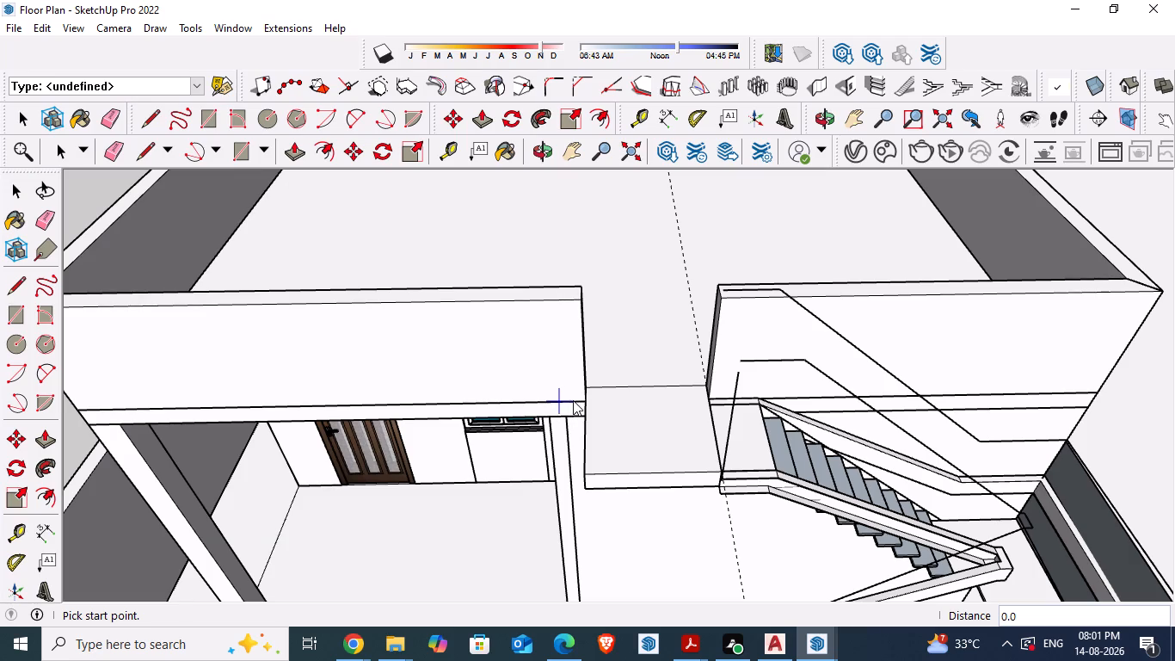
middle_click_drag(634, 439, 337, 438)
left_click(317, 304)
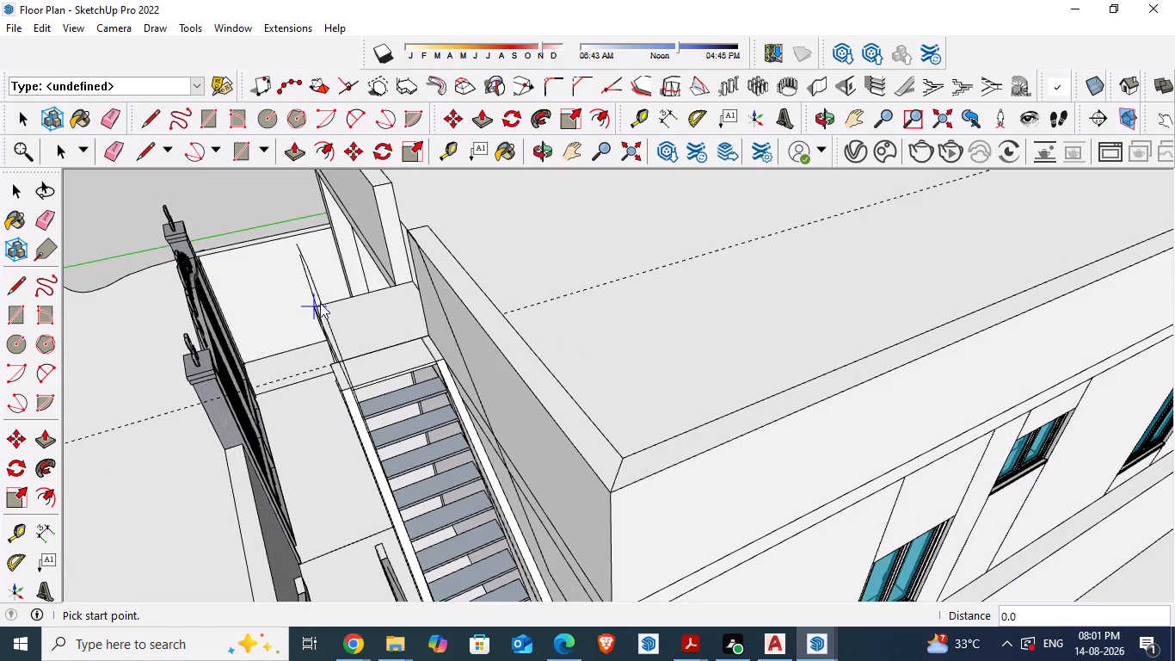
double_click(395, 283)
scroll(394, 327, "down", 2)
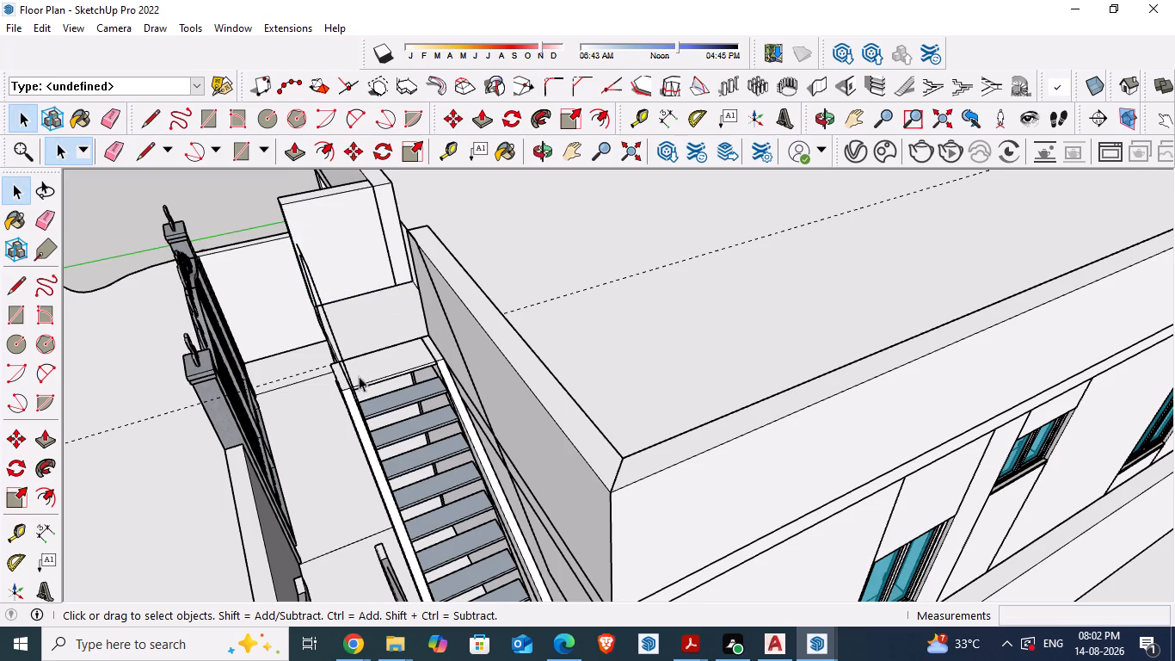
Build a 6" thick, 3' high parapet wall about 3' long along the slab extension's front edge up to the stair landing.
middle_click_drag(358, 378, 555, 360)
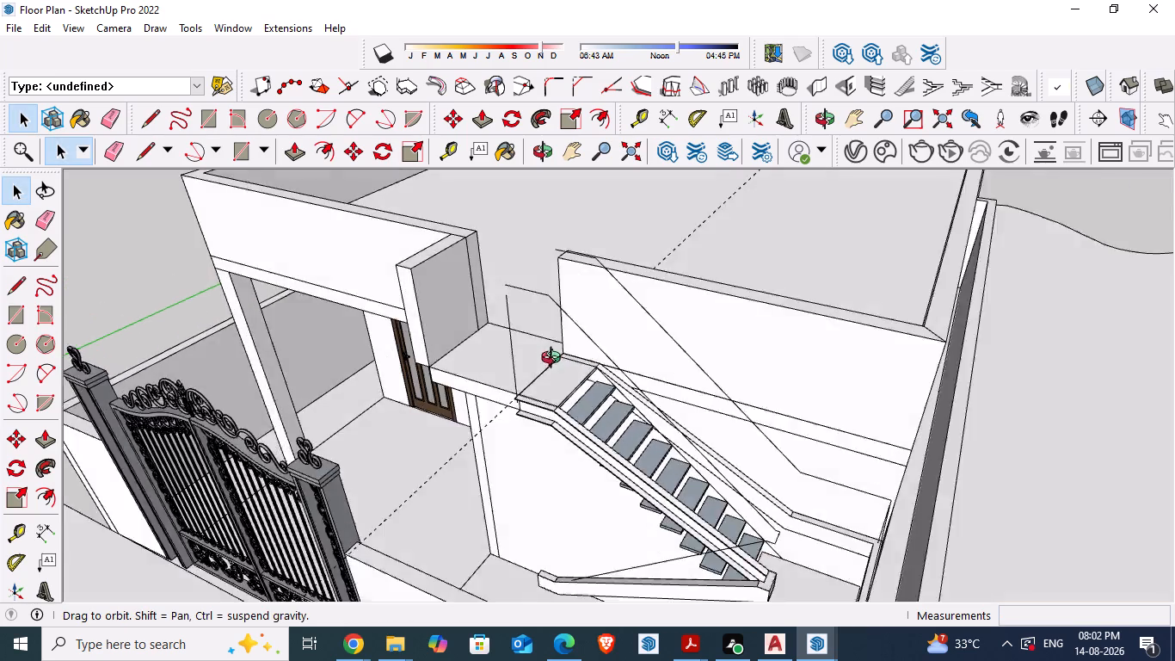
middle_click_drag(555, 360, 577, 357)
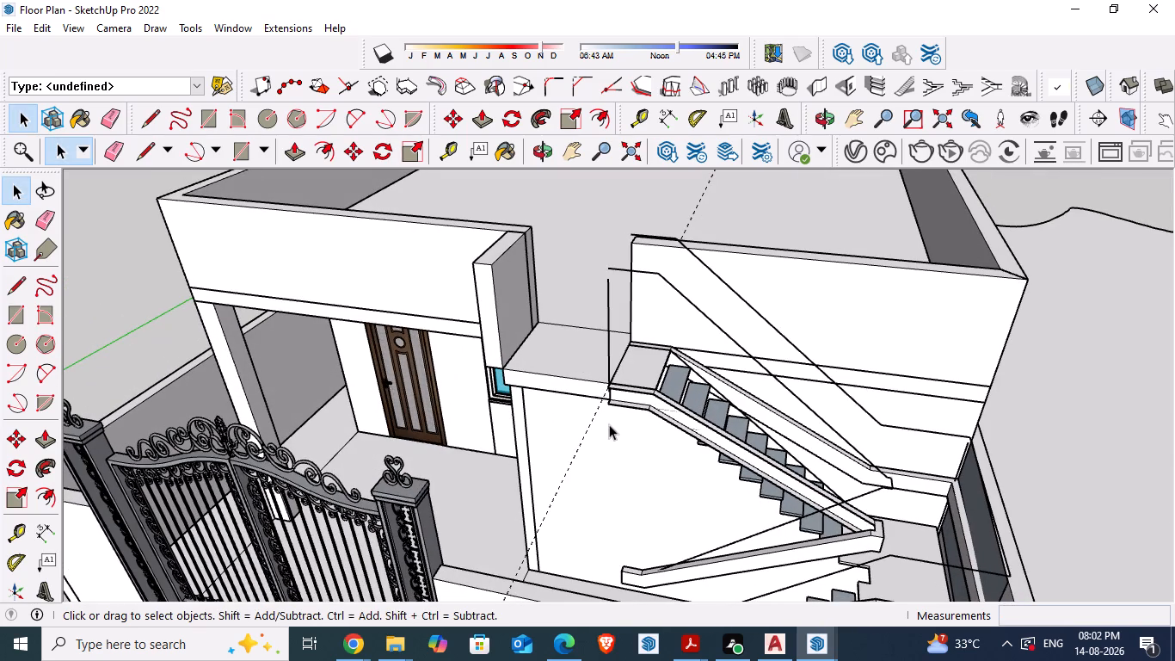
left_click(815, 90)
left_click(114, 436)
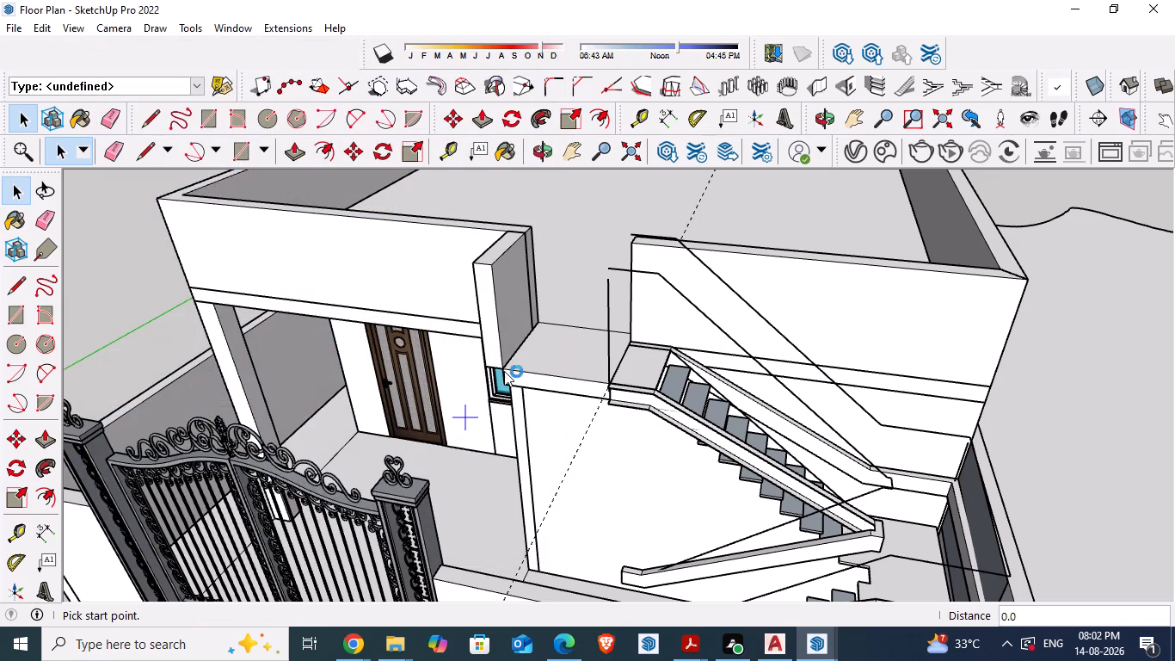
left_click(503, 366)
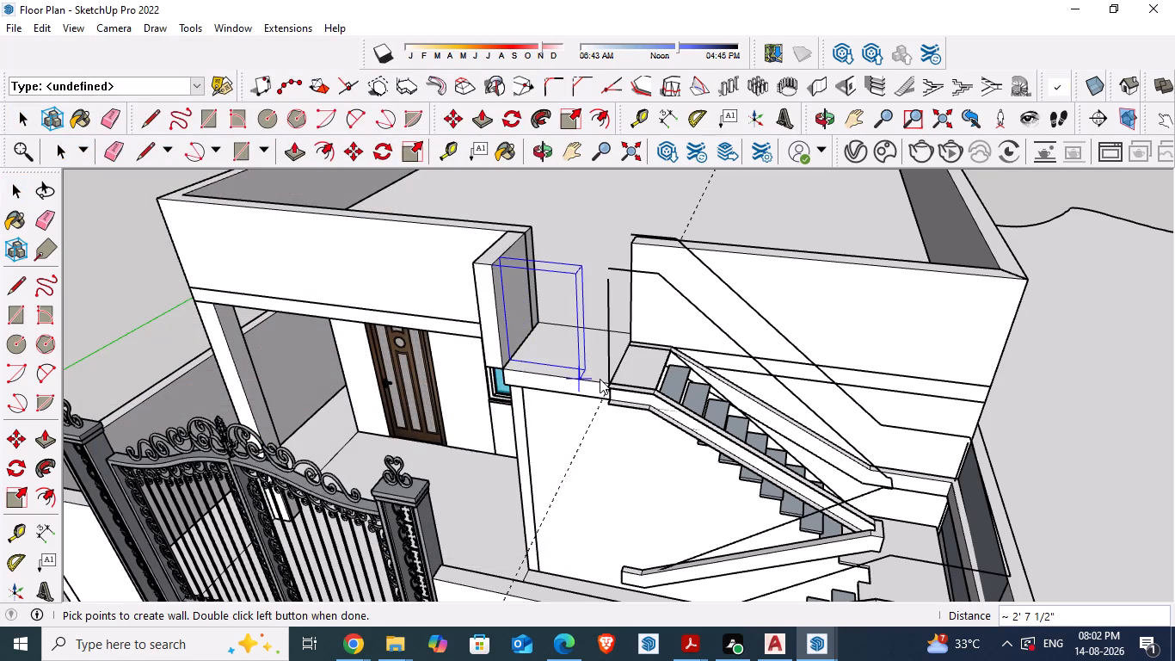
double_click(606, 385)
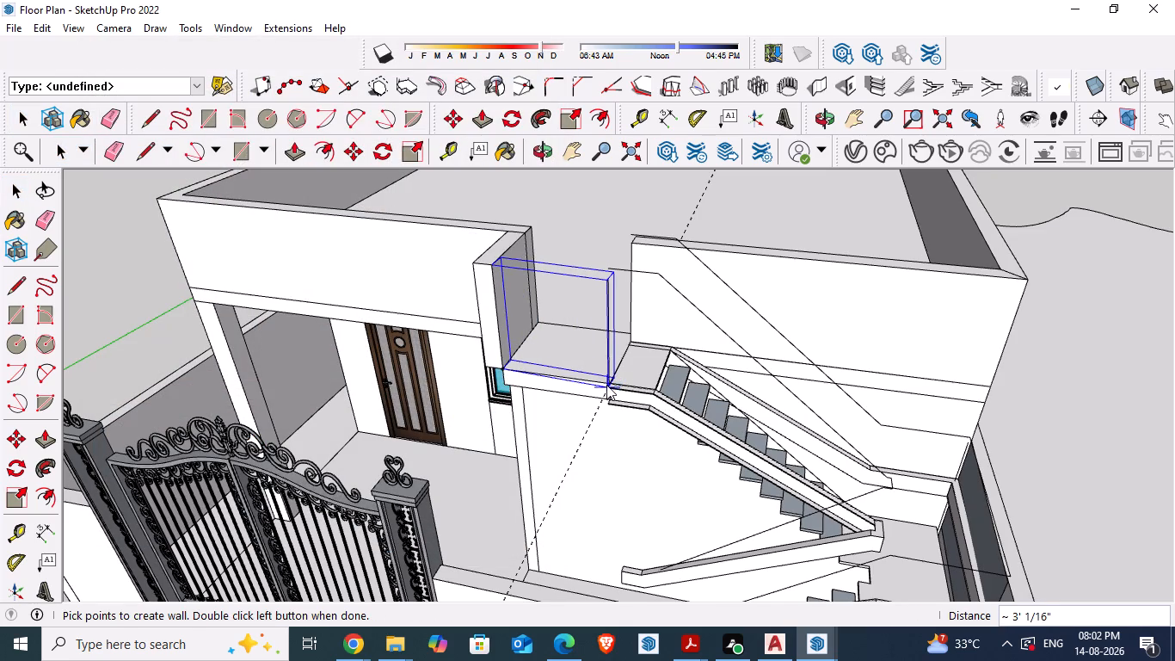
Open the roof slab group, push the extension's side face out 6" under the side parapet wall, and close the group.
middle_click_drag(508, 447, 535, 446)
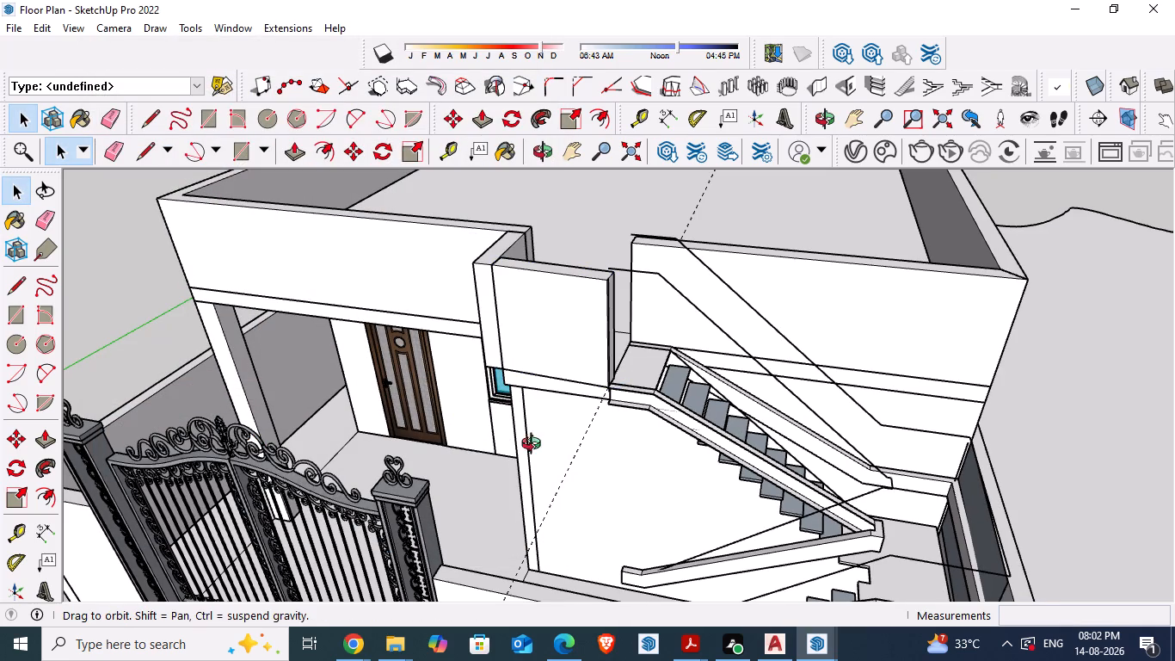
middle_click_drag(535, 446, 588, 418)
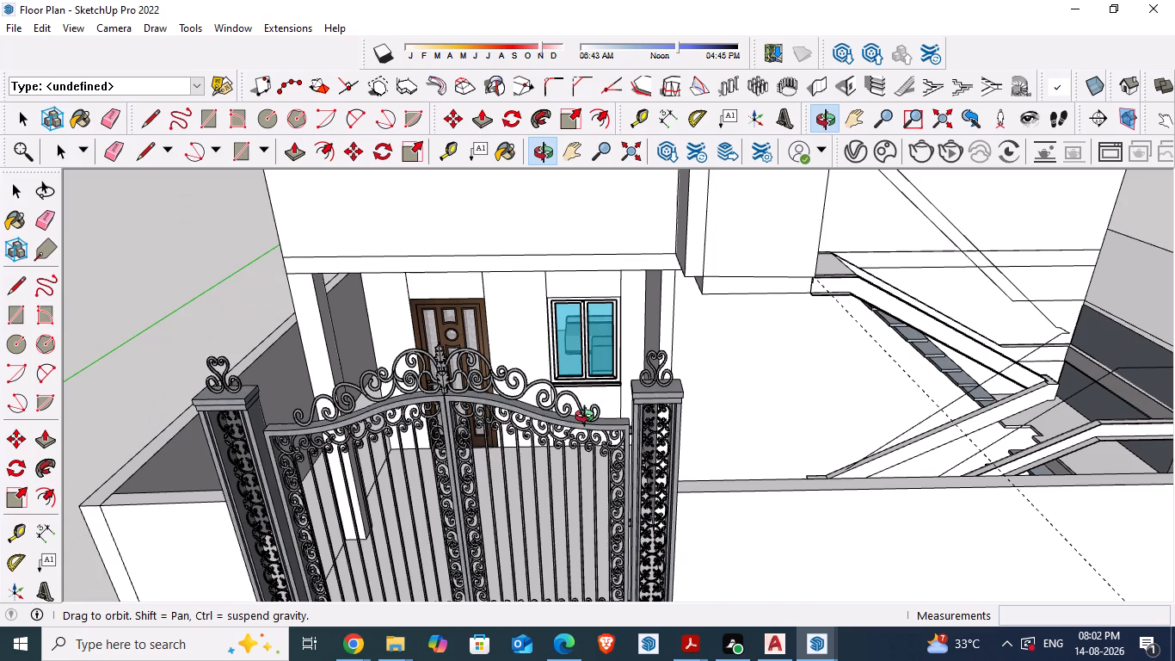
middle_click_drag(588, 418, 585, 418)
middle_click_drag(599, 348, 662, 333)
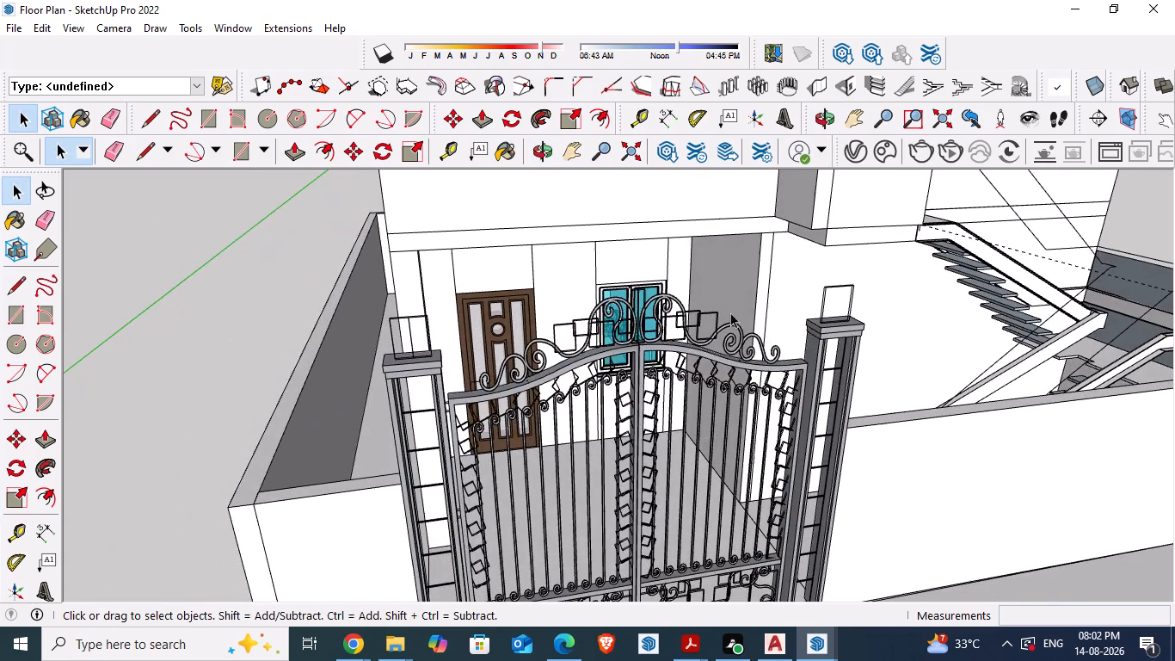
scroll(875, 222, "up", 11)
left_click(804, 252)
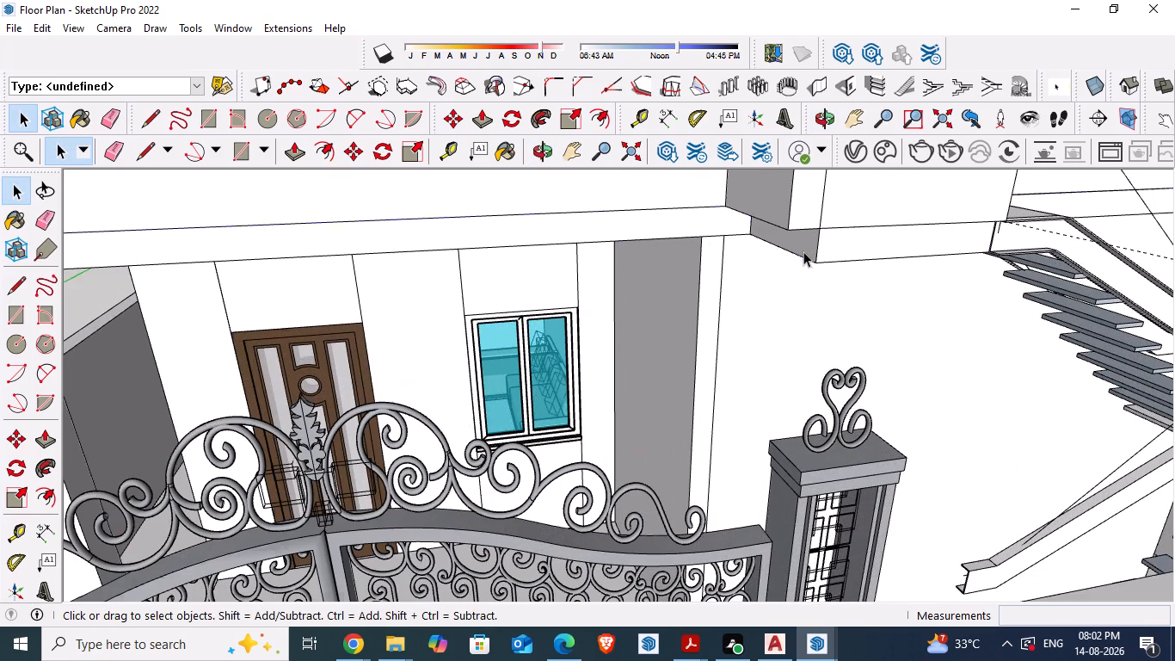
triple_click(803, 244)
left_click(803, 244)
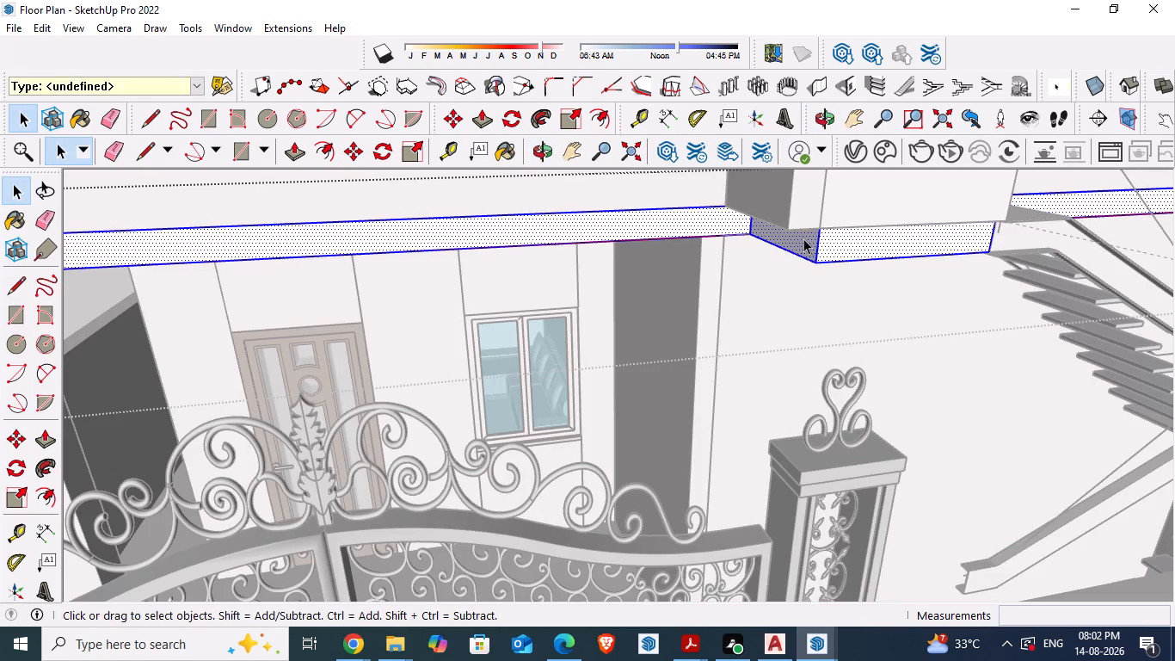
left_click(803, 238)
key("p")
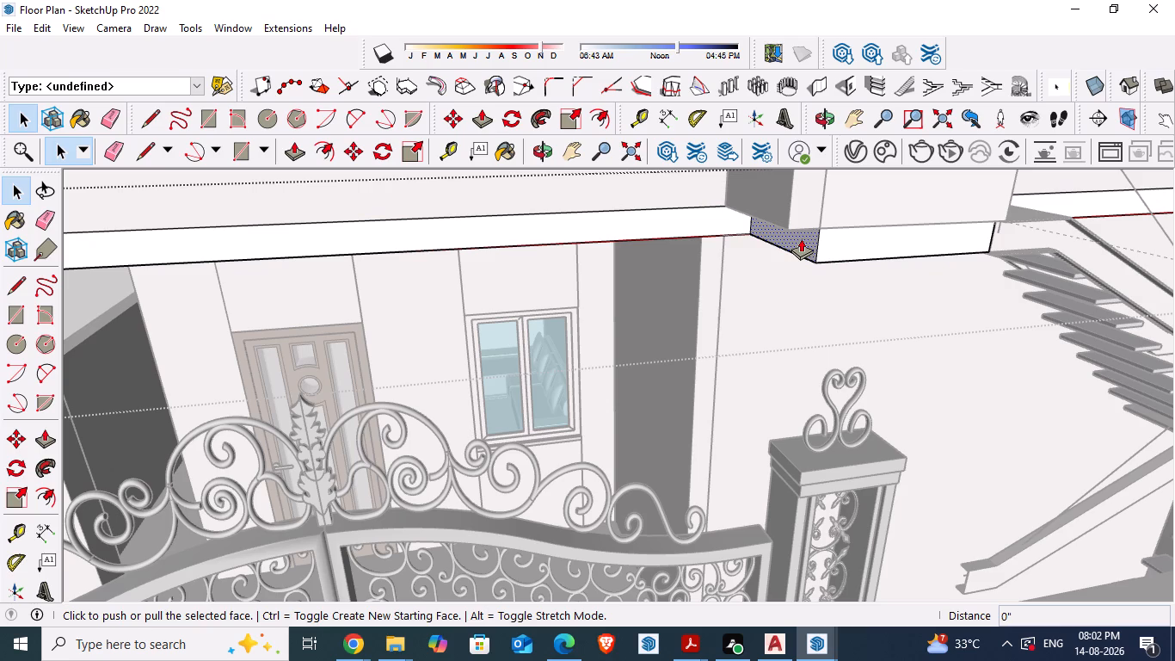
left_click(801, 238)
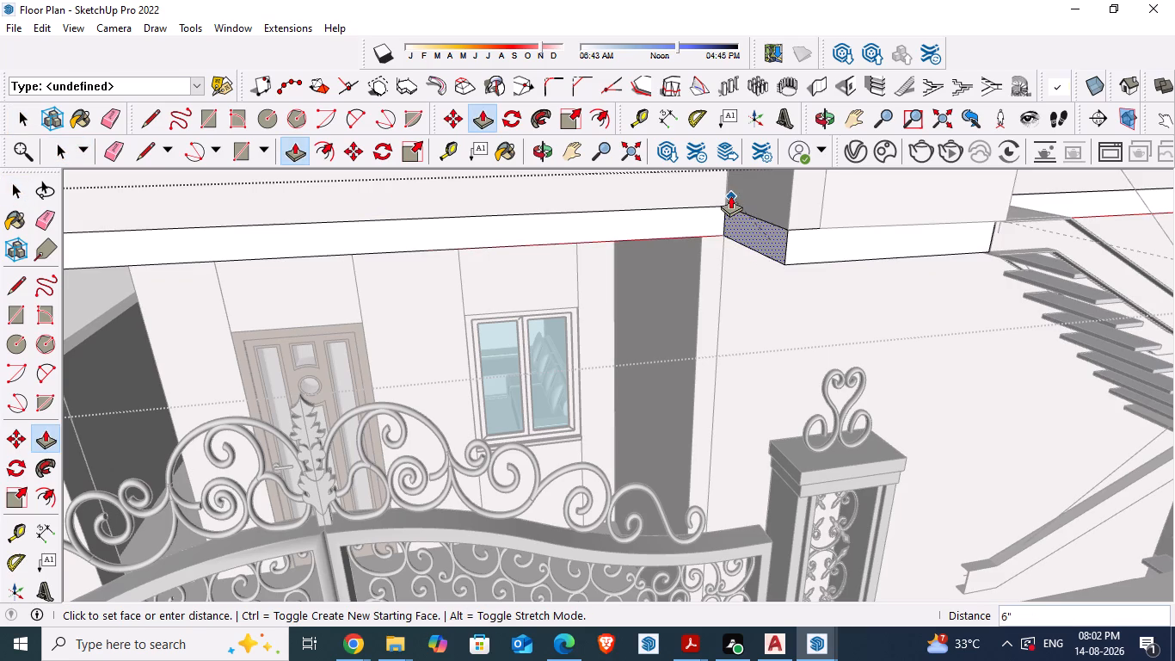
left_click(730, 195)
key("space")
scroll(664, 345, "down", 2)
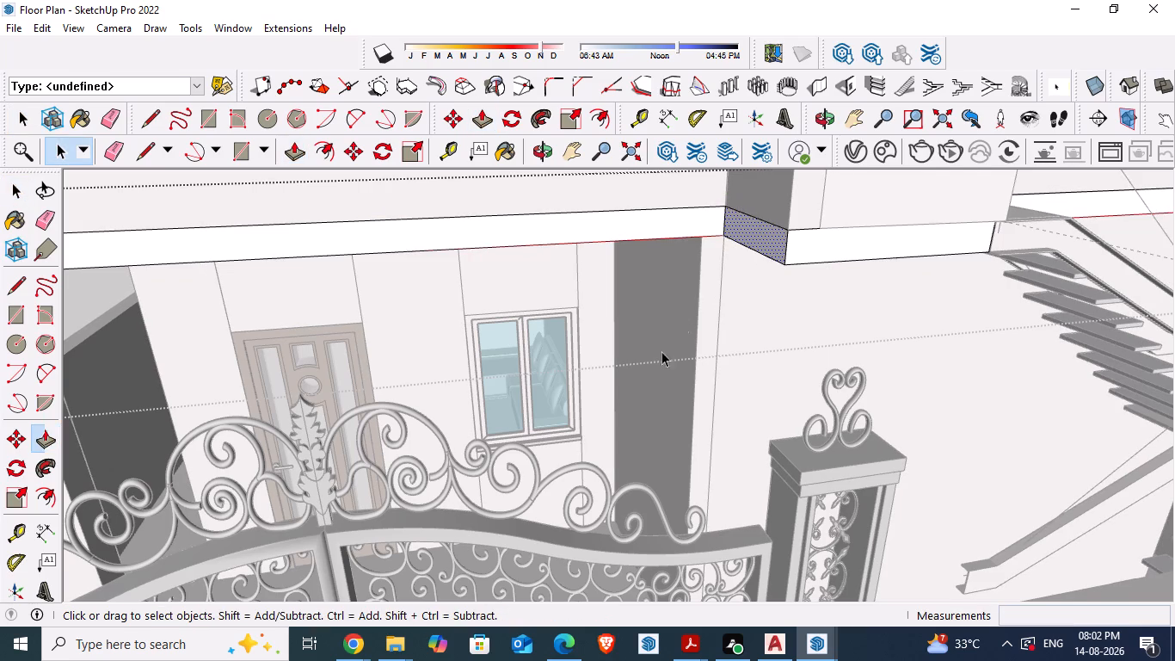
scroll(661, 351, "down", 2)
middle_click_drag(642, 373, 552, 419)
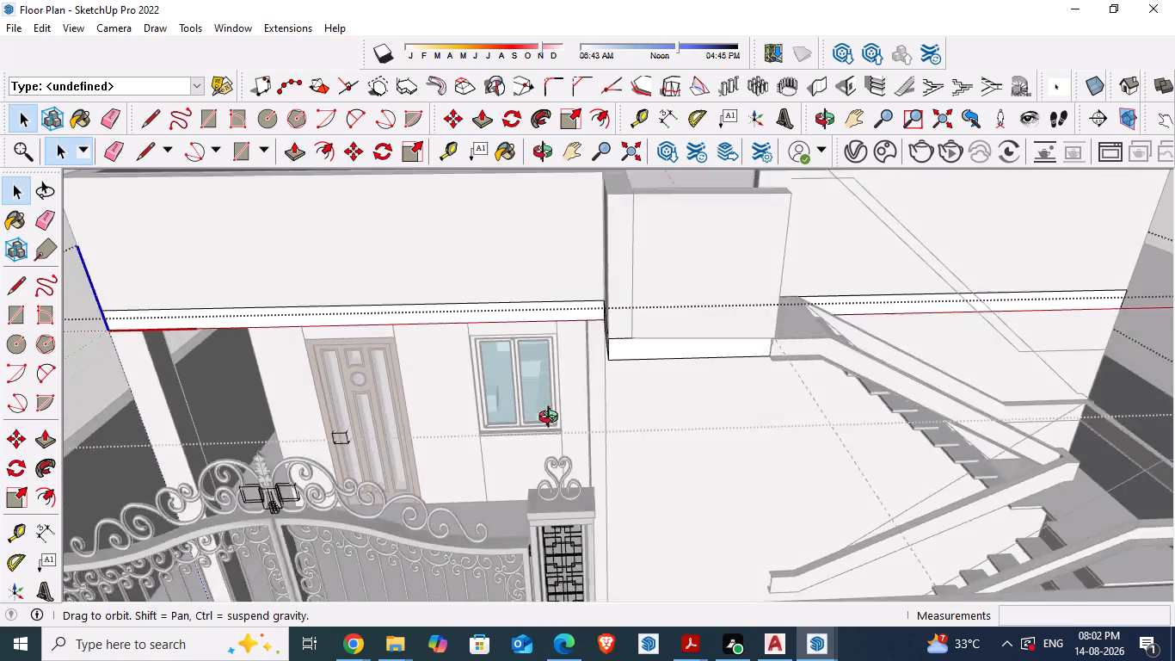
middle_click_drag(552, 419, 538, 436)
scroll(538, 436, "down", 1)
left_click(1111, 257)
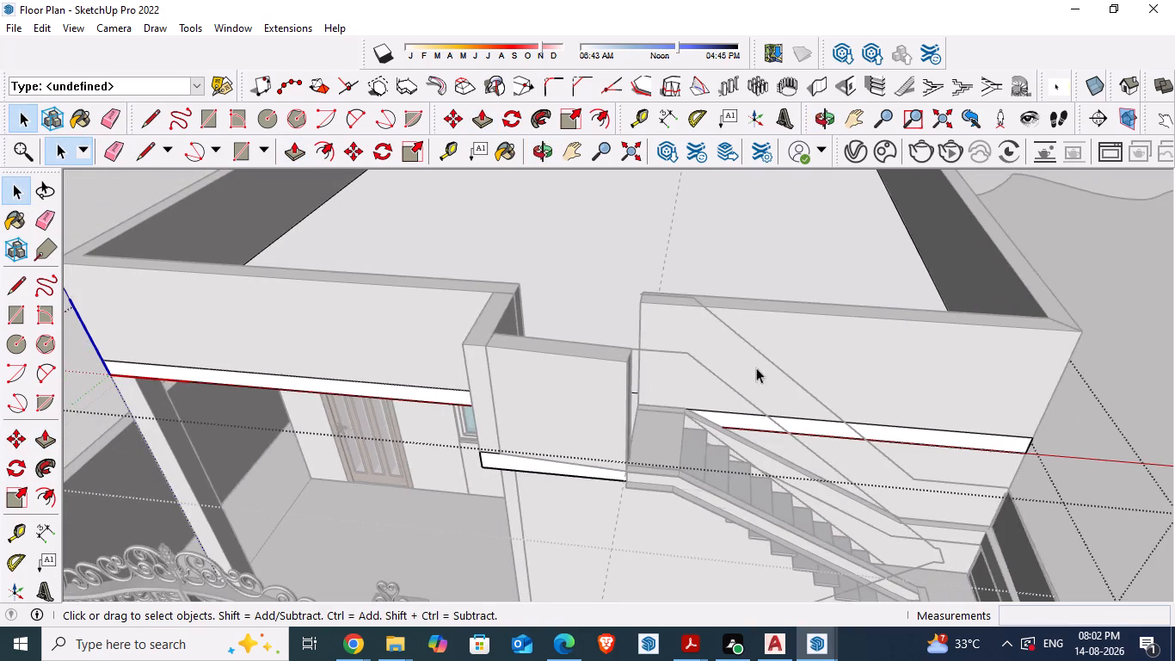
middle_click_drag(556, 466, 371, 476)
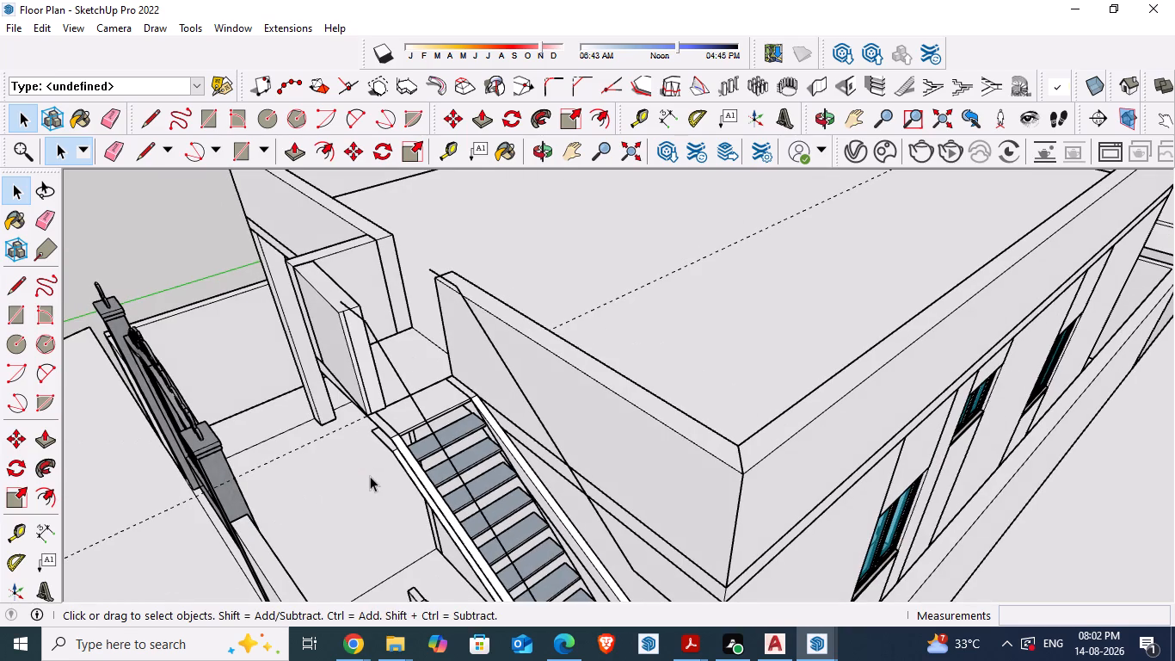
Open the staircase's nested handrail-line group and delete the short segment at the upper end of the line beside the parapet.
scroll(651, 277, "down", 5)
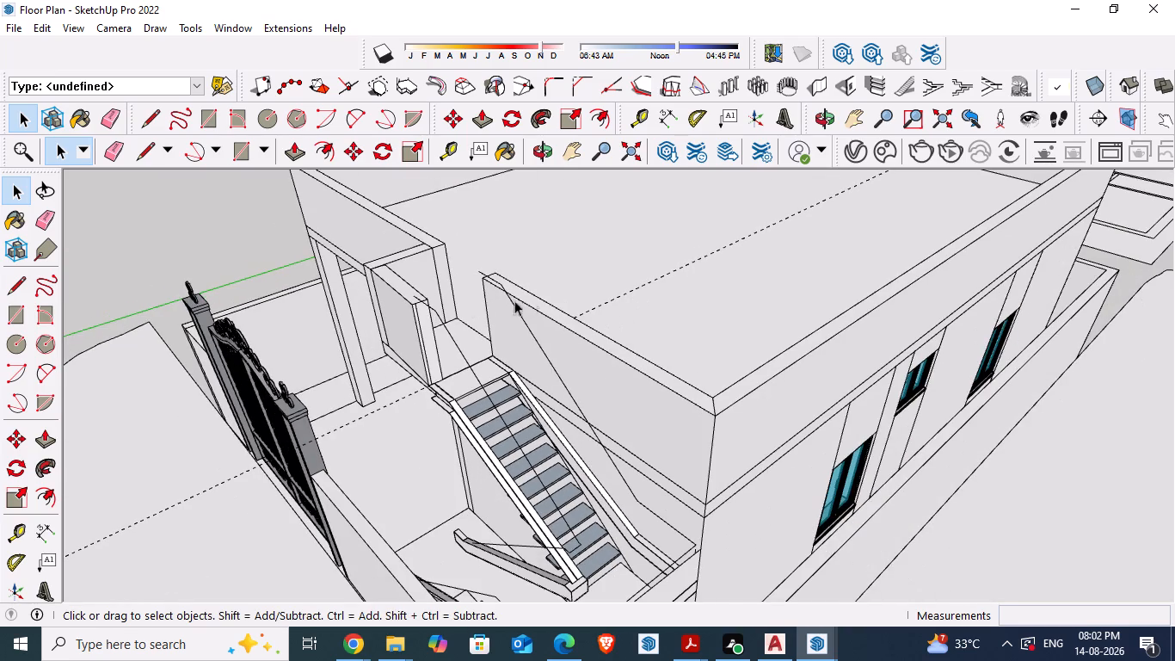
scroll(463, 284, "up", 6)
middle_click_drag(478, 306, 409, 287)
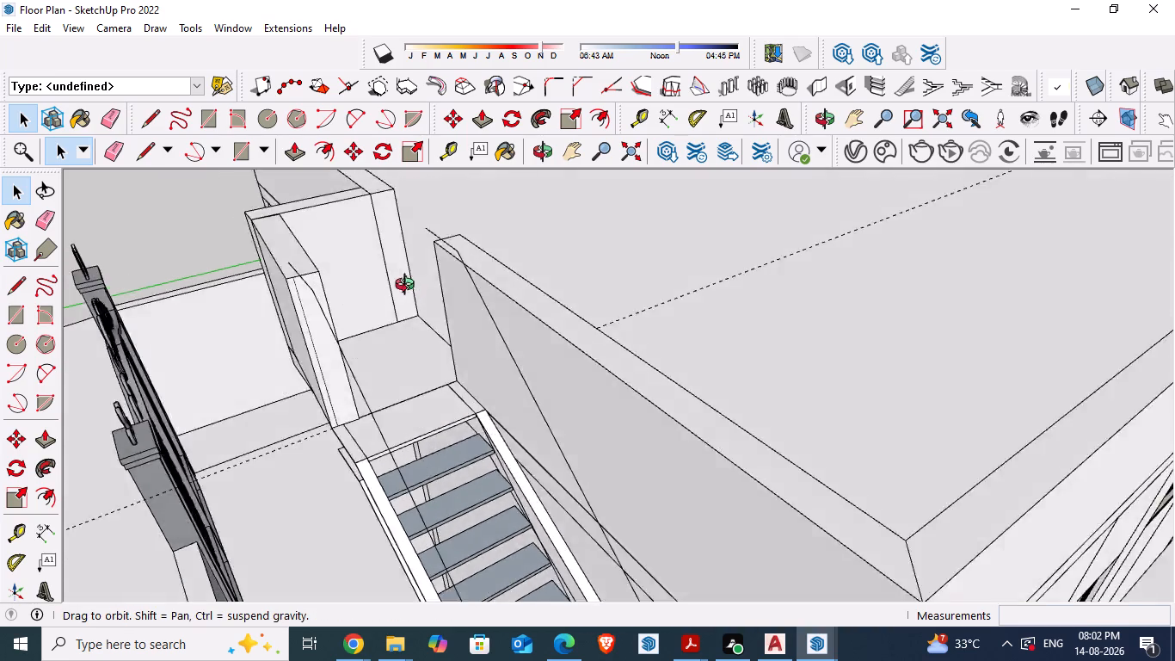
middle_click_drag(409, 287, 401, 282)
scroll(426, 276, "down", 5)
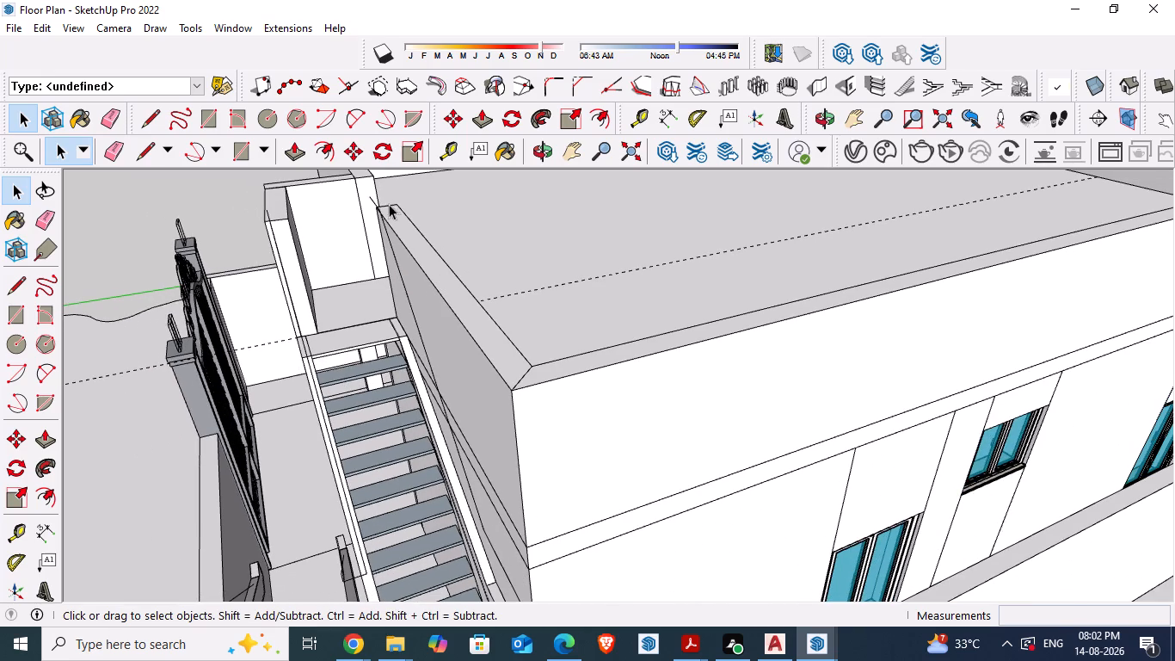
left_click(372, 199)
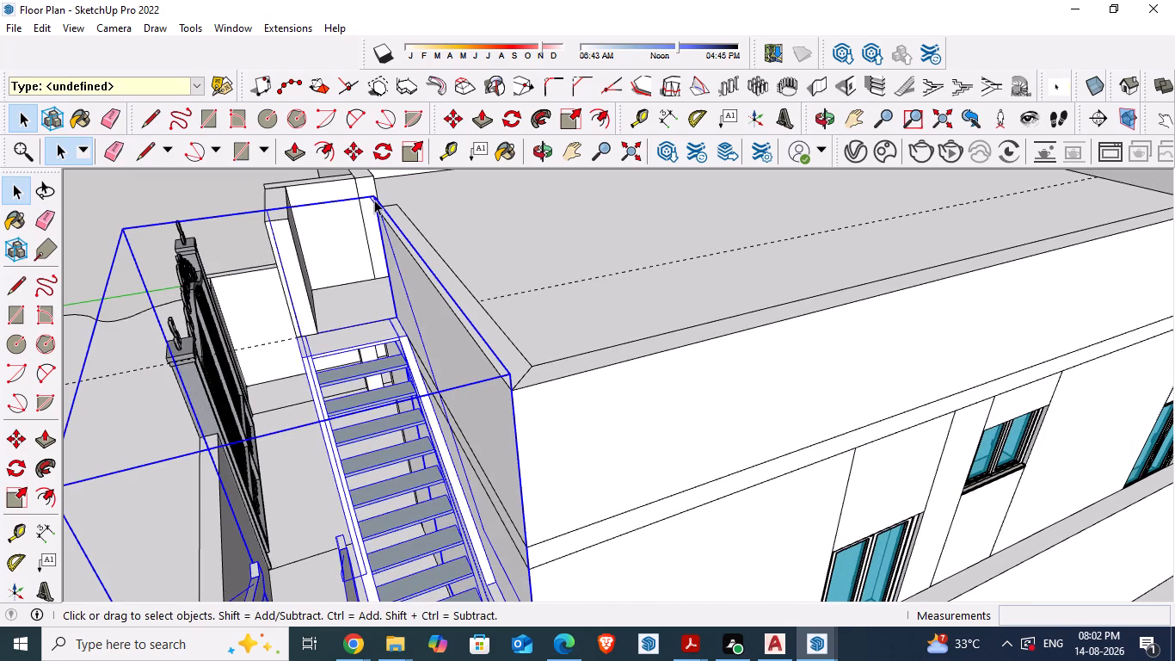
scroll(378, 259, "down", 8)
left_click(218, 211)
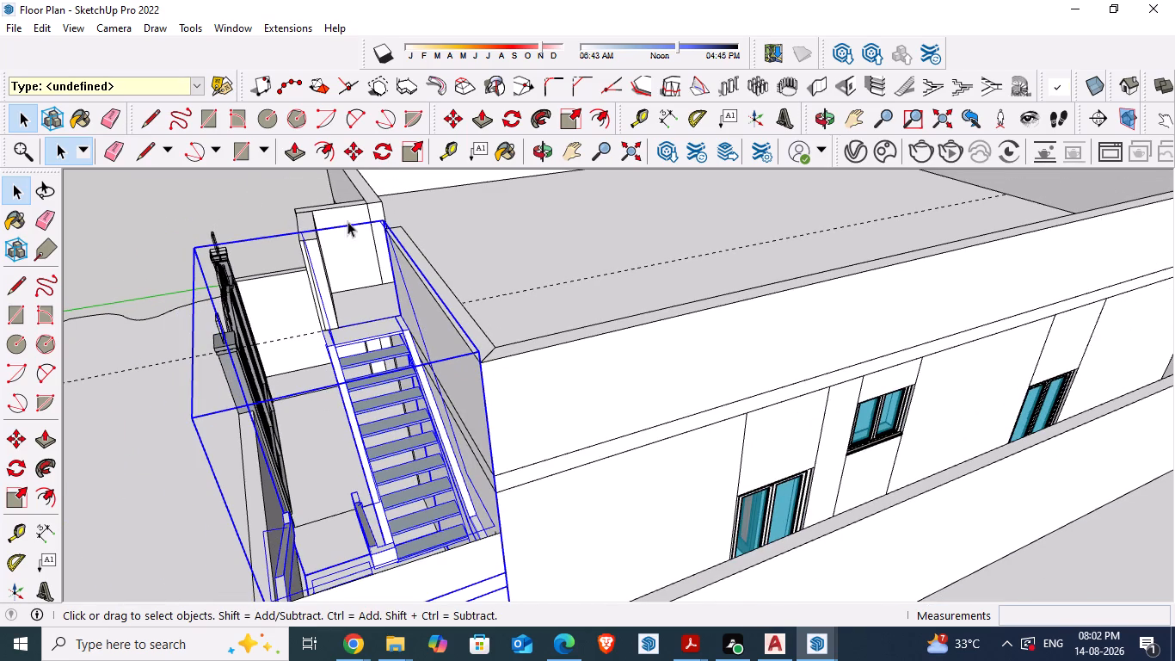
left_click(382, 226)
double_click(382, 226)
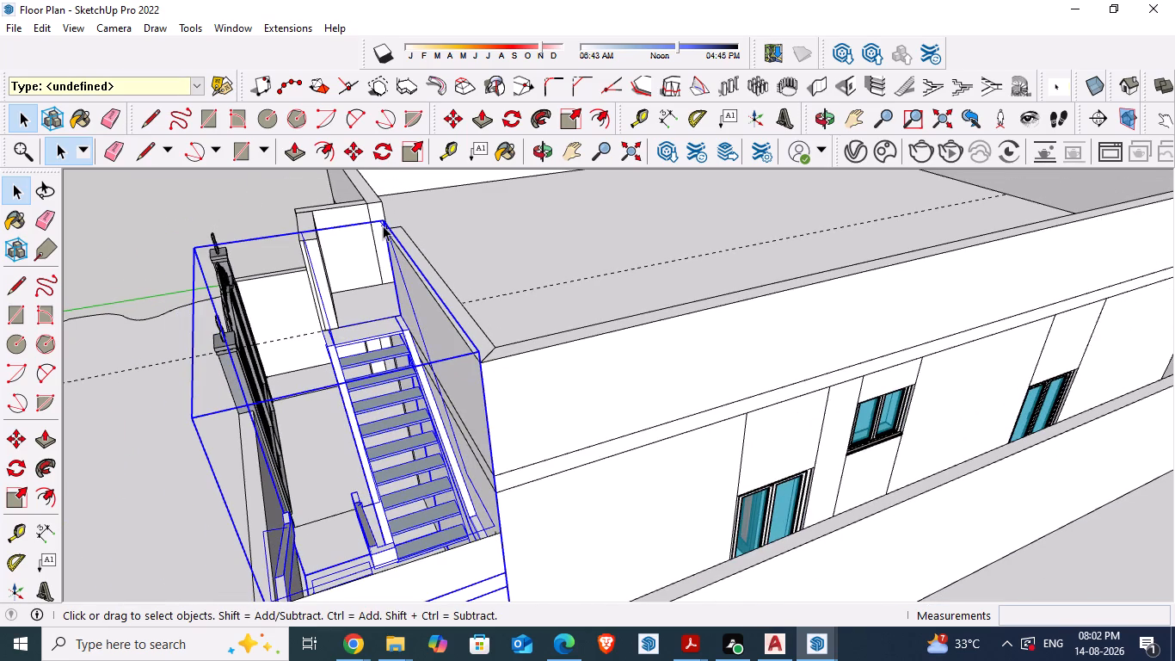
left_click(383, 225)
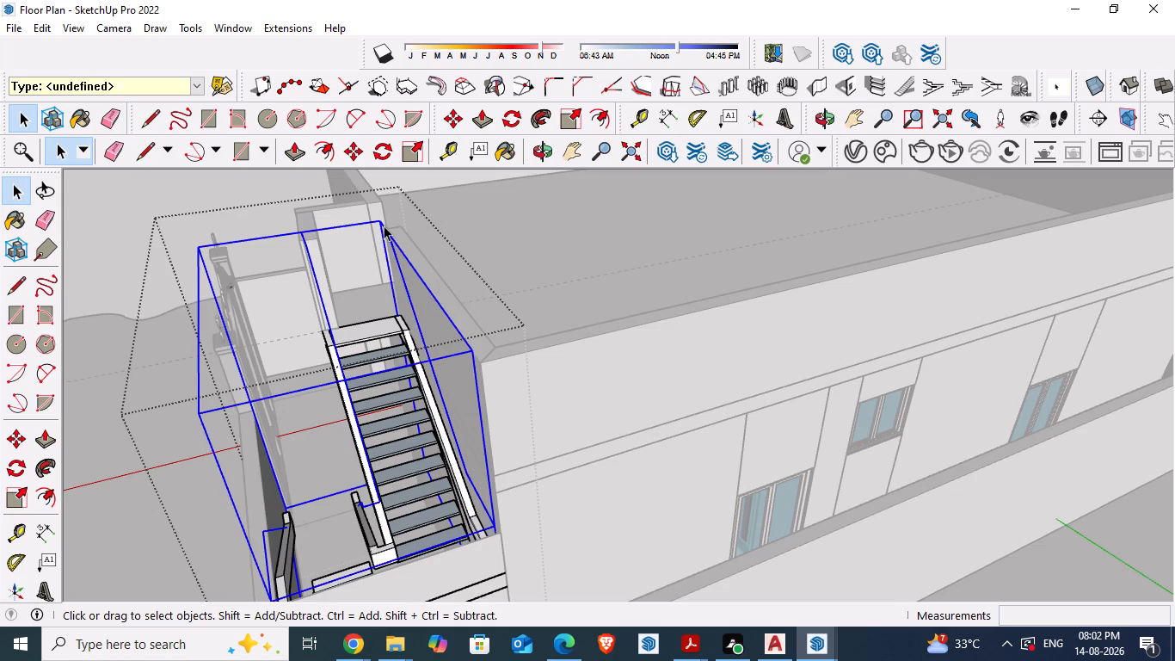
left_click(384, 225)
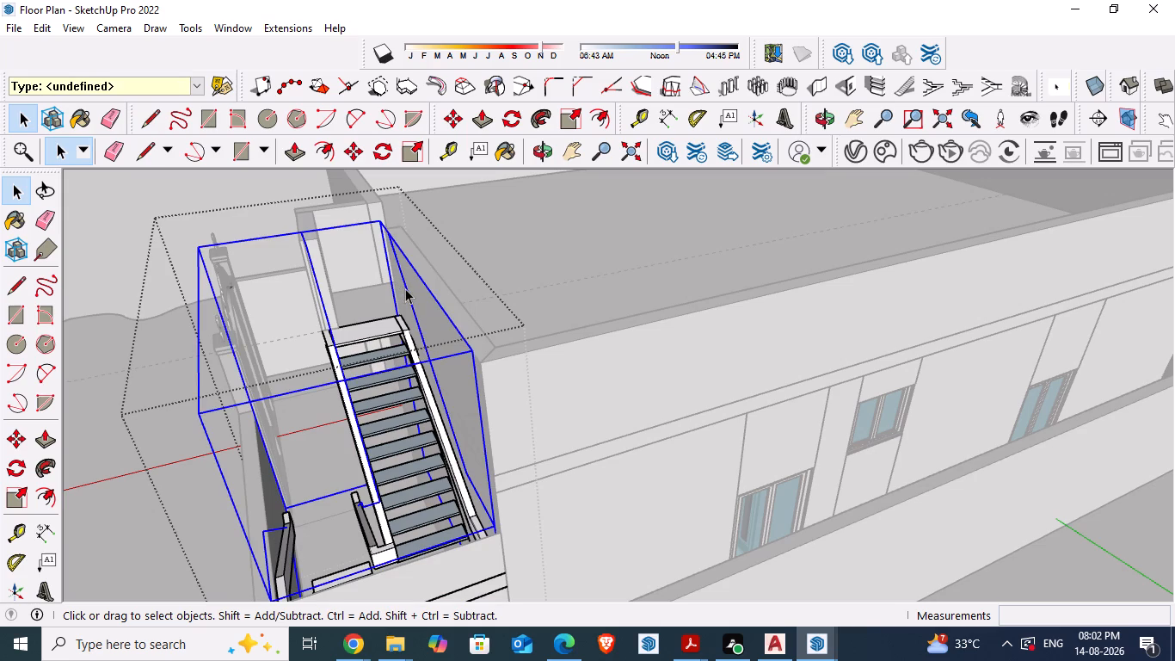
left_click(405, 288)
triple_click(408, 288)
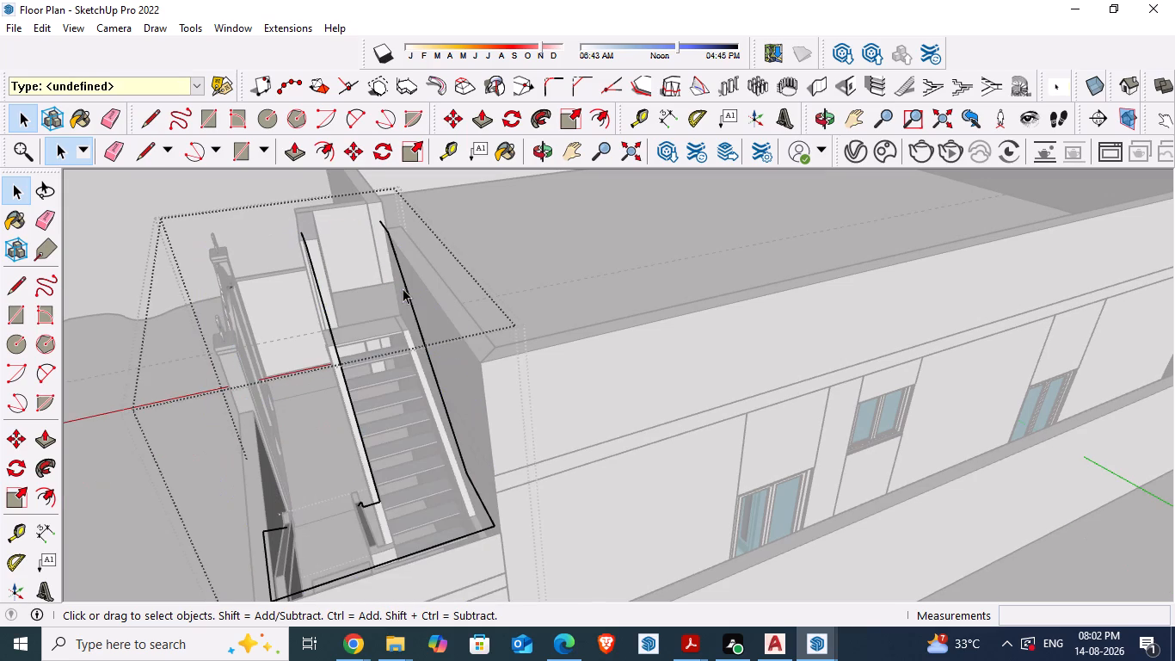
left_click(386, 230)
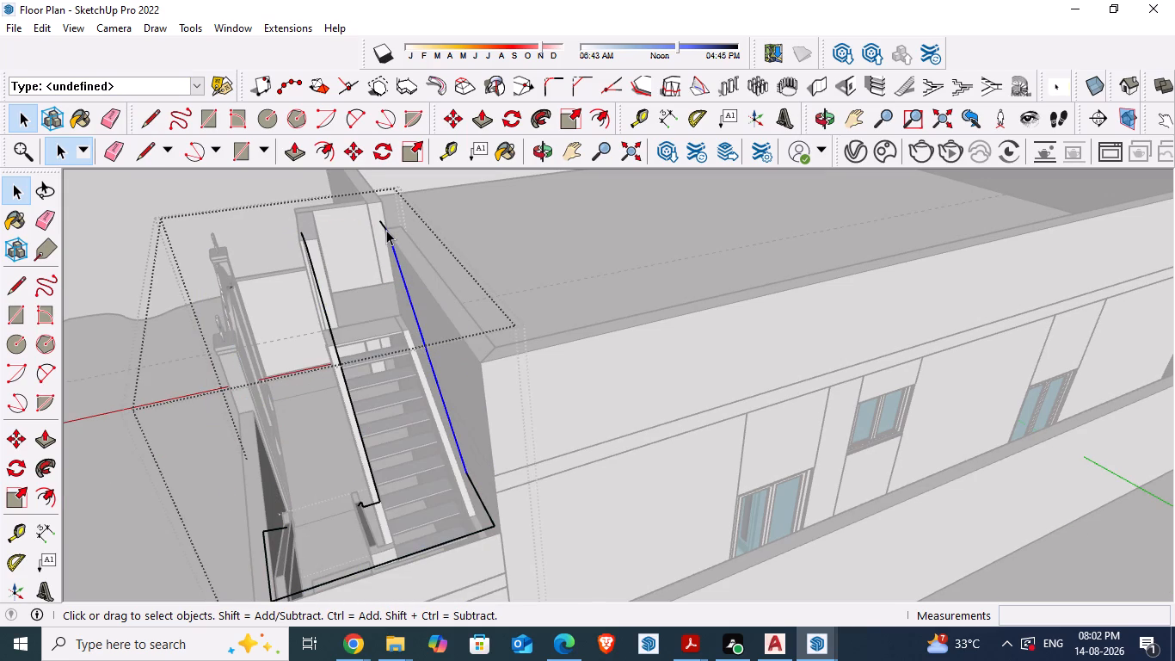
left_click(385, 227)
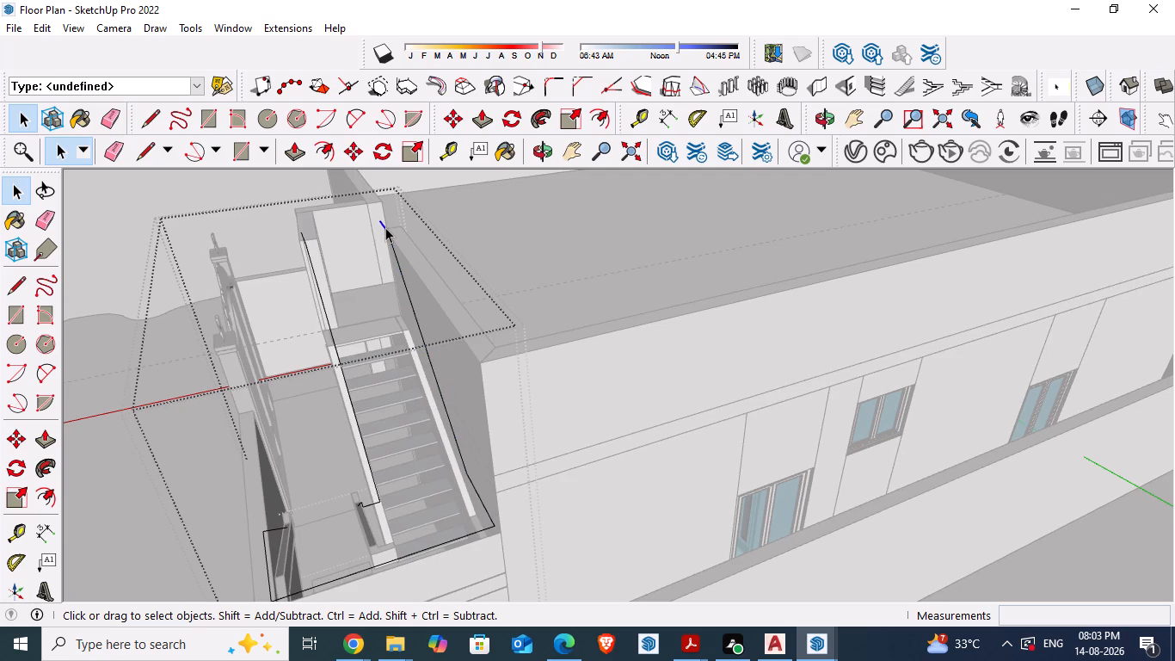
key("Delete")
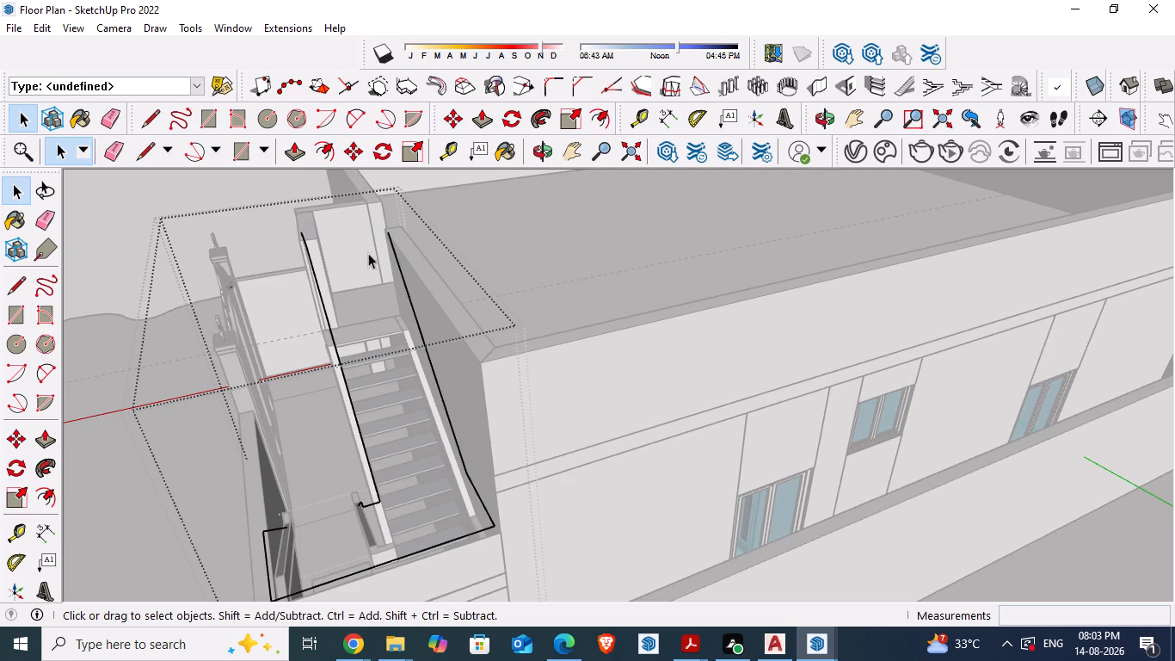
Delete the short upper end segment of the handrail line on the stair's open side, and close the nested groups.
left_click(303, 238)
key("Delete")
scroll(443, 326, "down", 7)
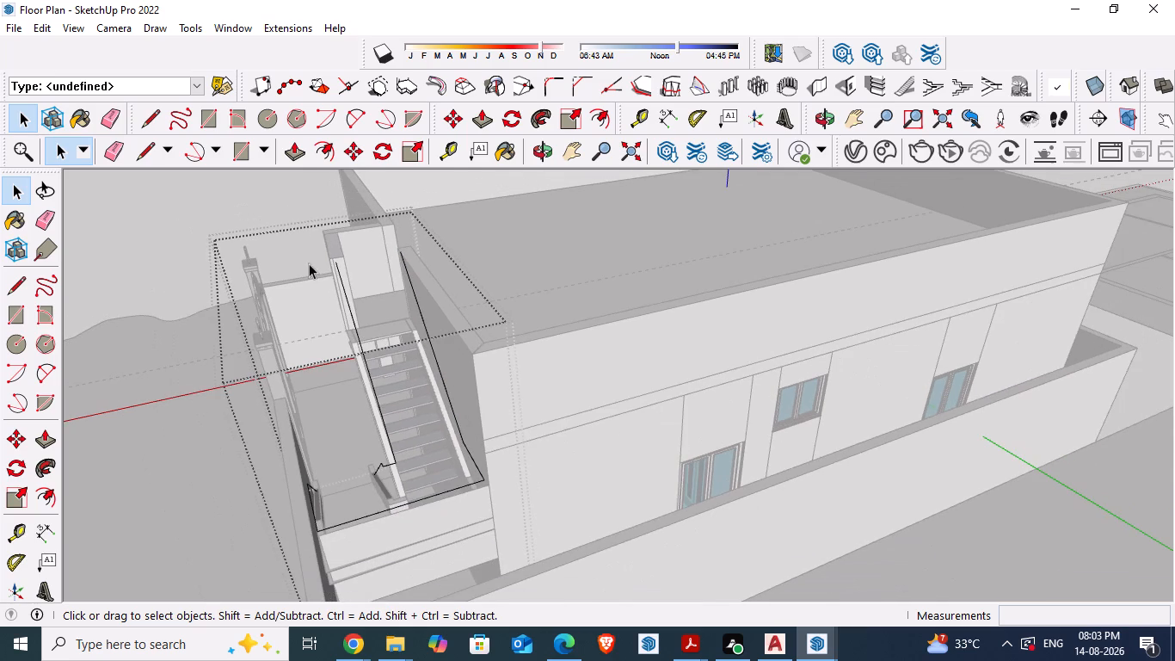
left_click(165, 227)
scroll(165, 227, "down", 10)
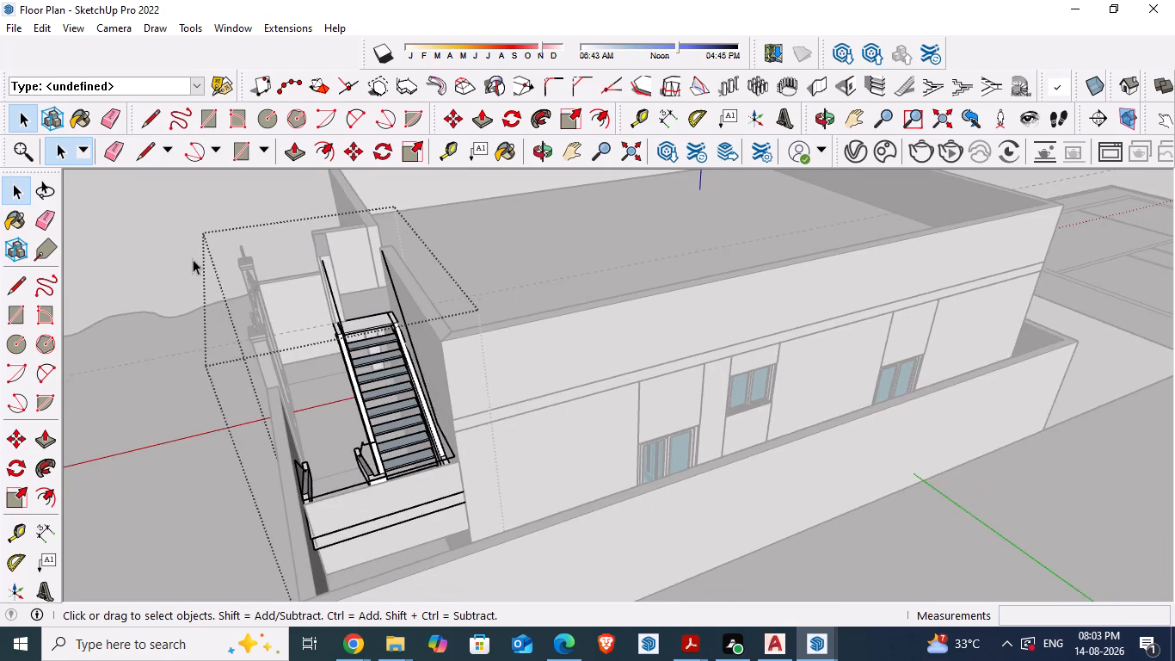
scroll(193, 259, "down", 5)
scroll(865, 460, "down", 13)
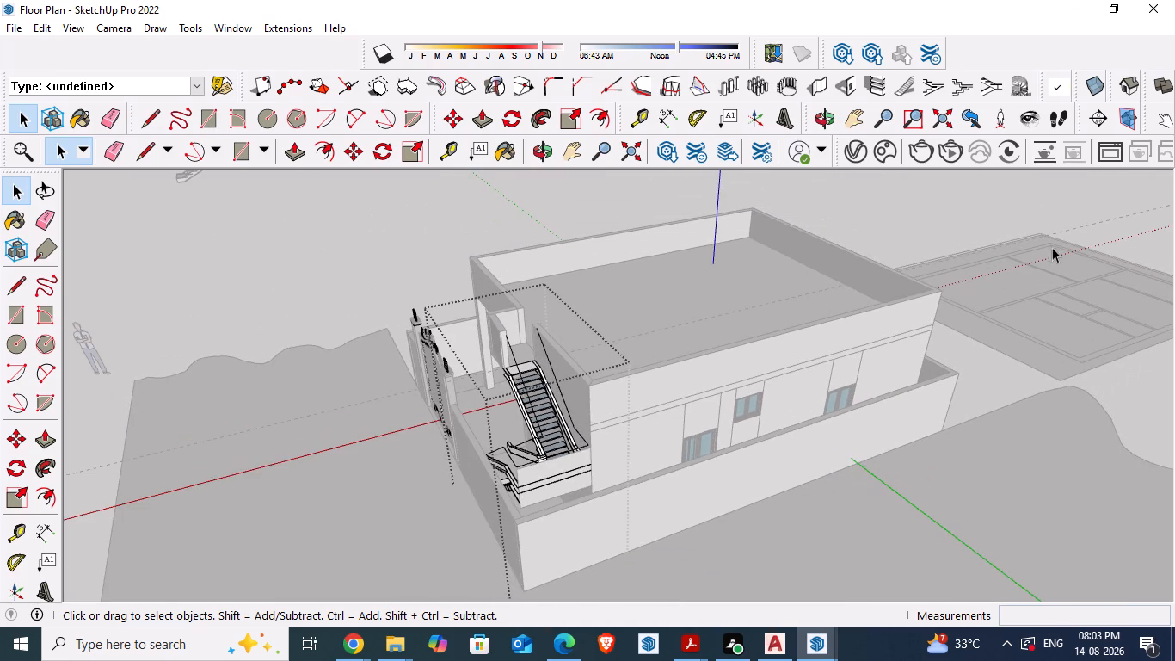
triple_click(995, 205)
left_click(995, 205)
Save the model.
scroll(687, 361, "down", 1)
middle_click_drag(557, 418, 561, 418)
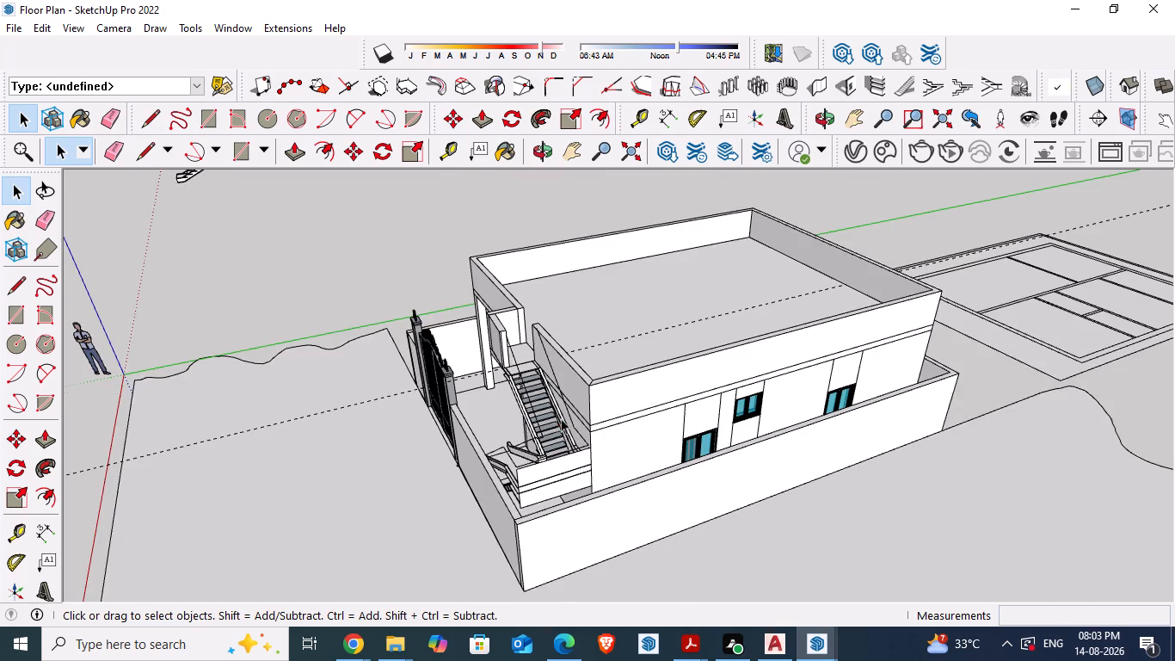
middle_click_drag(561, 418, 596, 427)
scroll(528, 373, "up", 8)
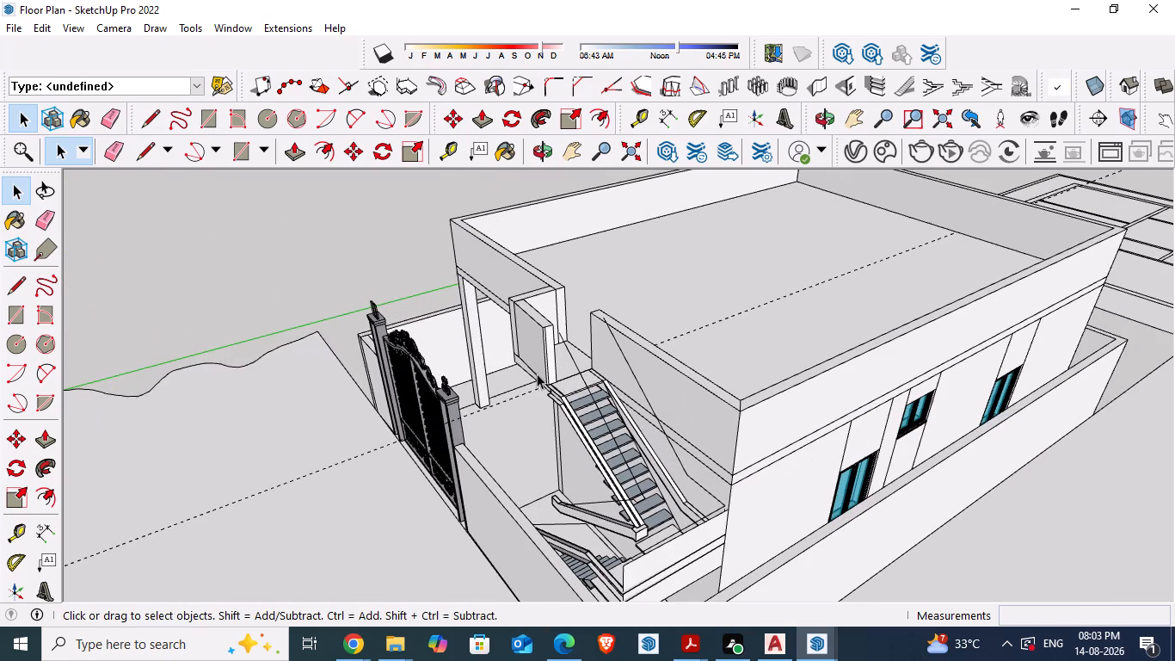
key("ctrl+s")
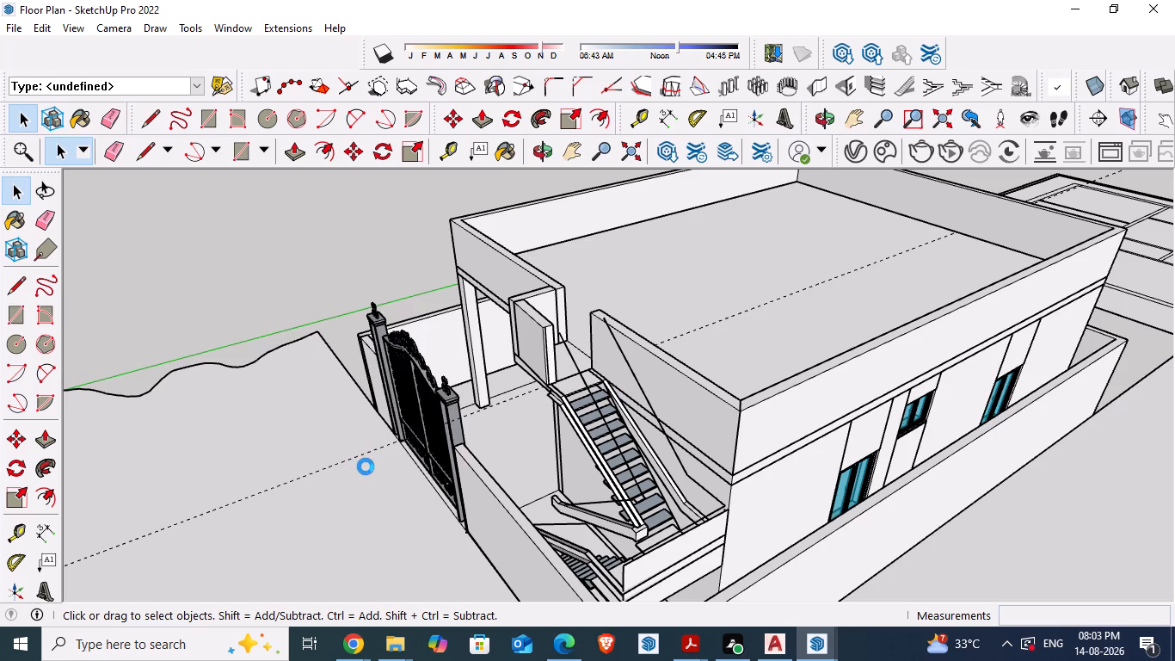
Erase the dashed guide line running through the house and across the front of the site.
key("e")
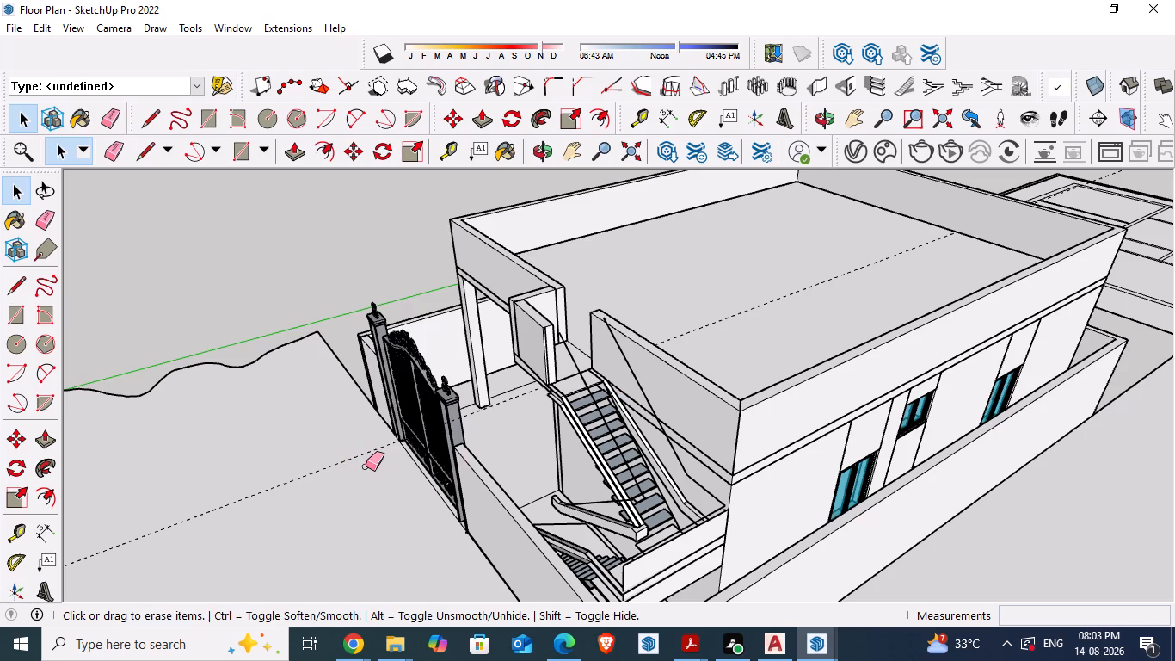
left_click(364, 454)
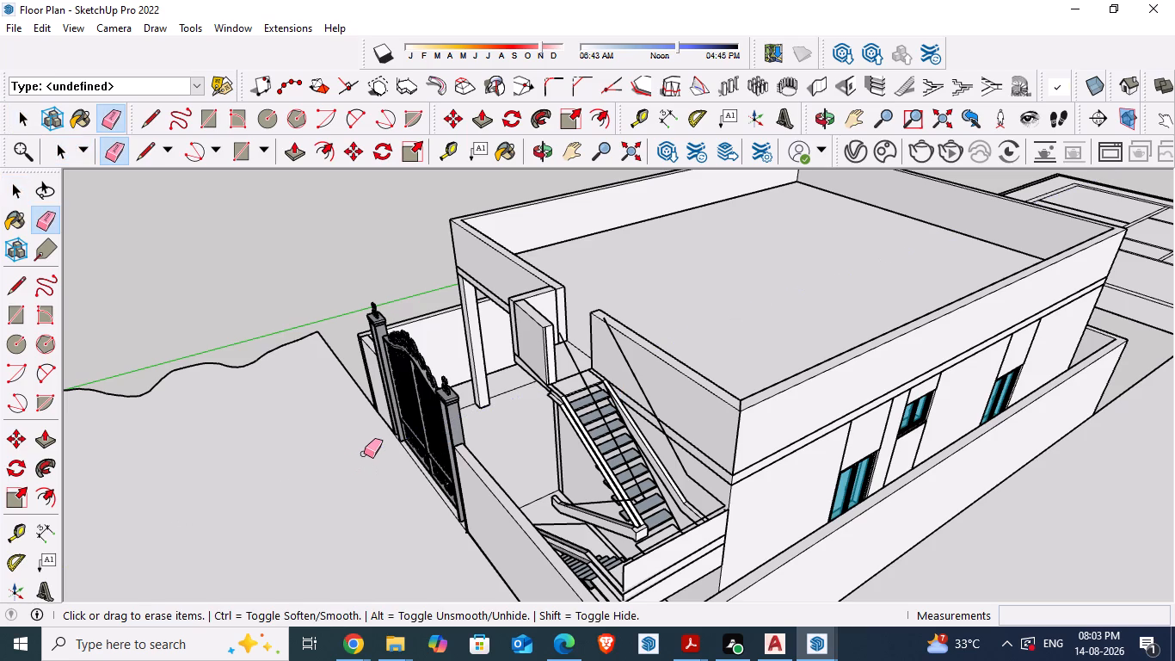
Draw a line from the front parapet's top corner at the stair opening across to the upper handrail line.
scroll(364, 454, "down", 4)
middle_click_drag(345, 479, 484, 462)
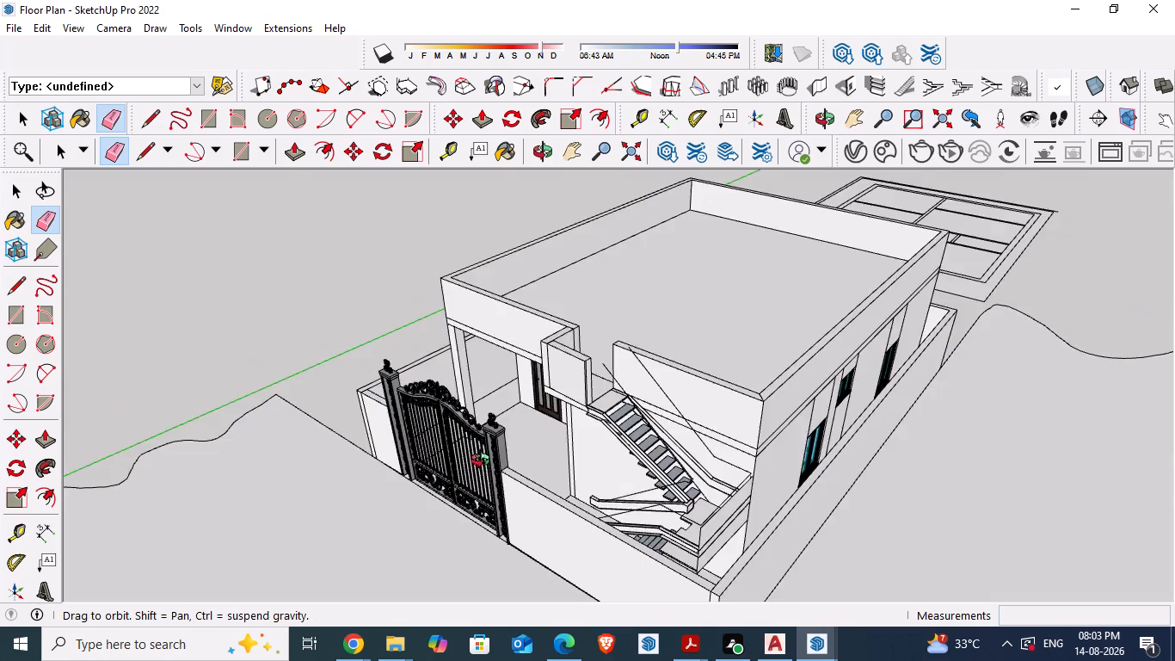
middle_click_drag(484, 462, 515, 452)
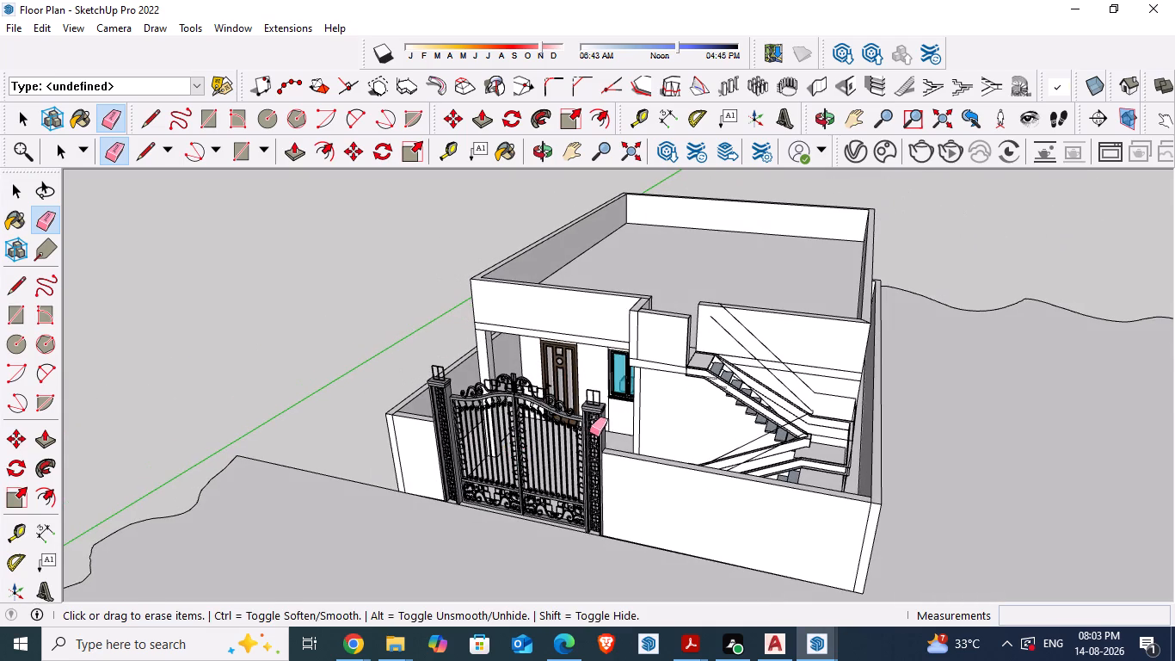
middle_click(632, 411)
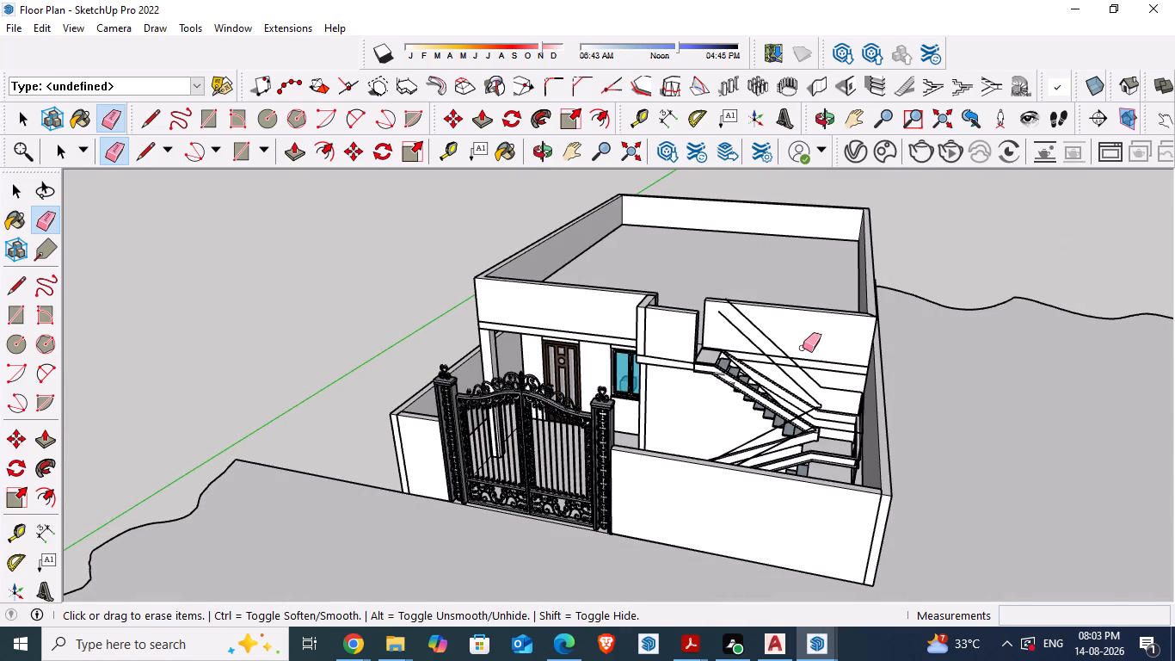
scroll(748, 314, "up", 3)
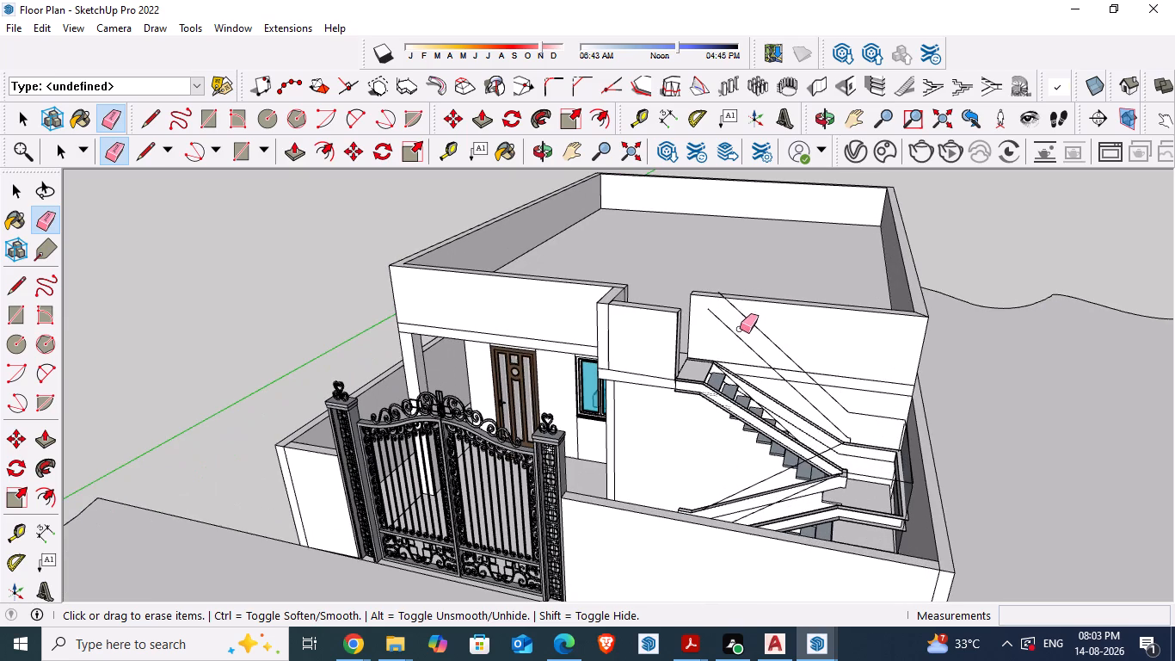
key("l")
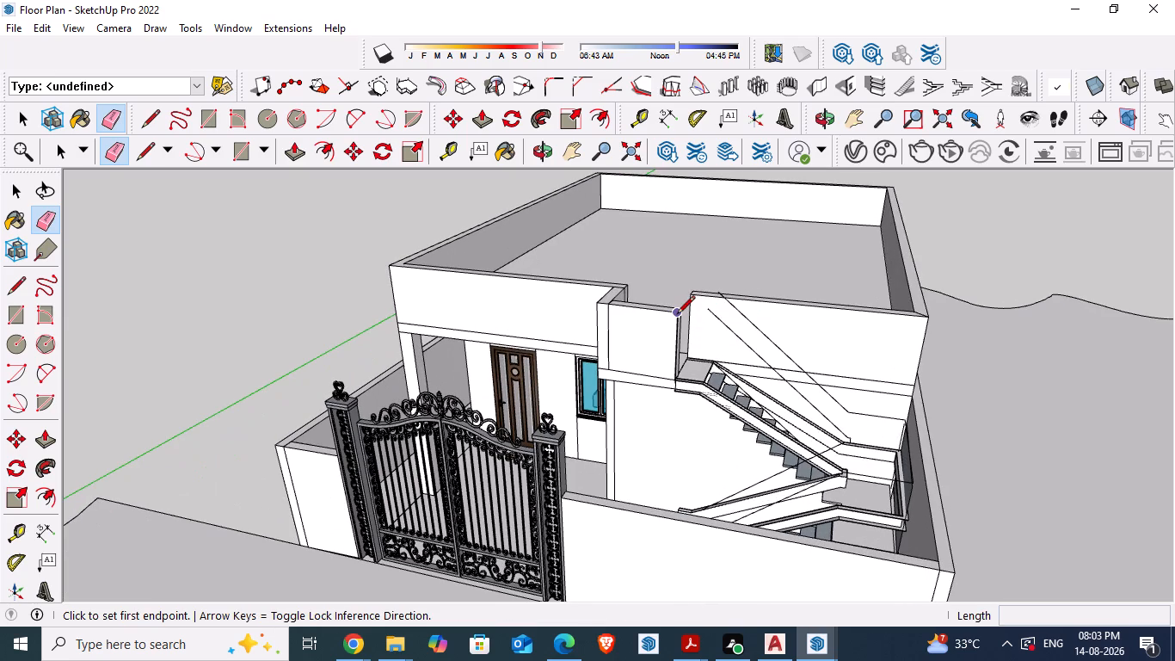
left_click(677, 315)
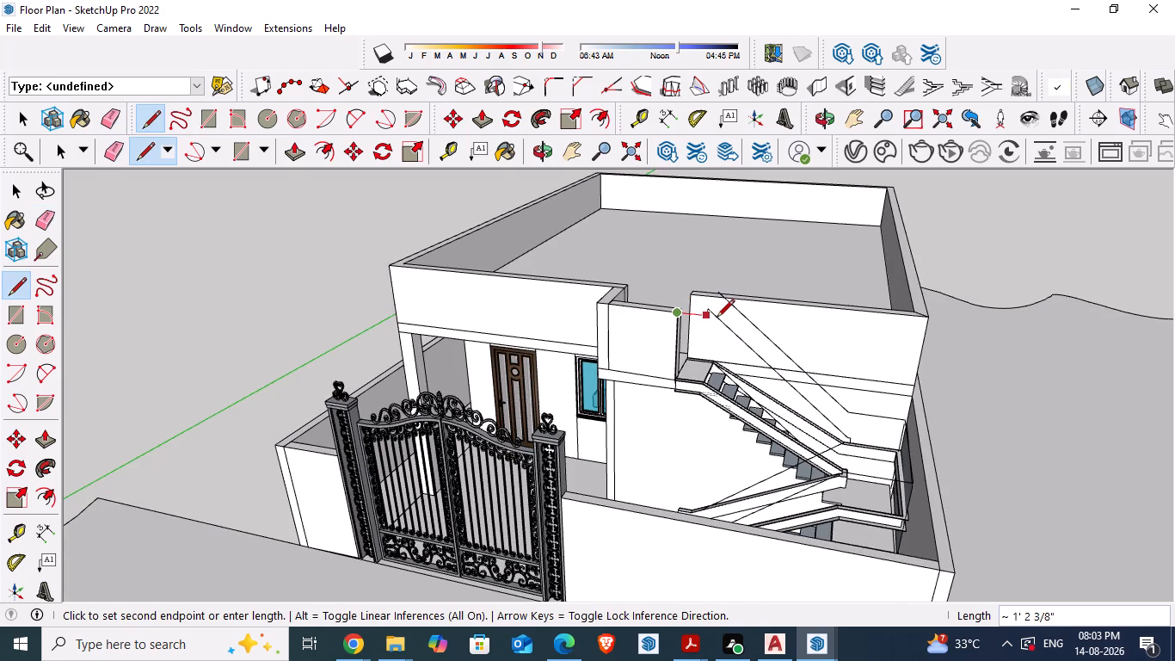
left_click(720, 320)
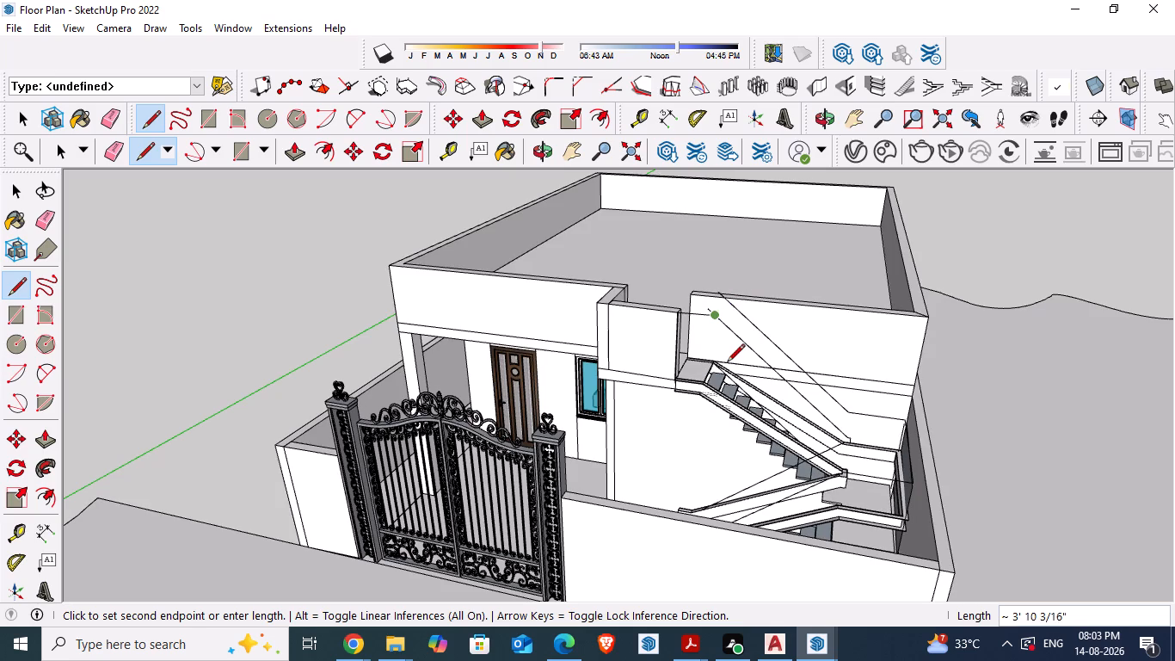
key("space")
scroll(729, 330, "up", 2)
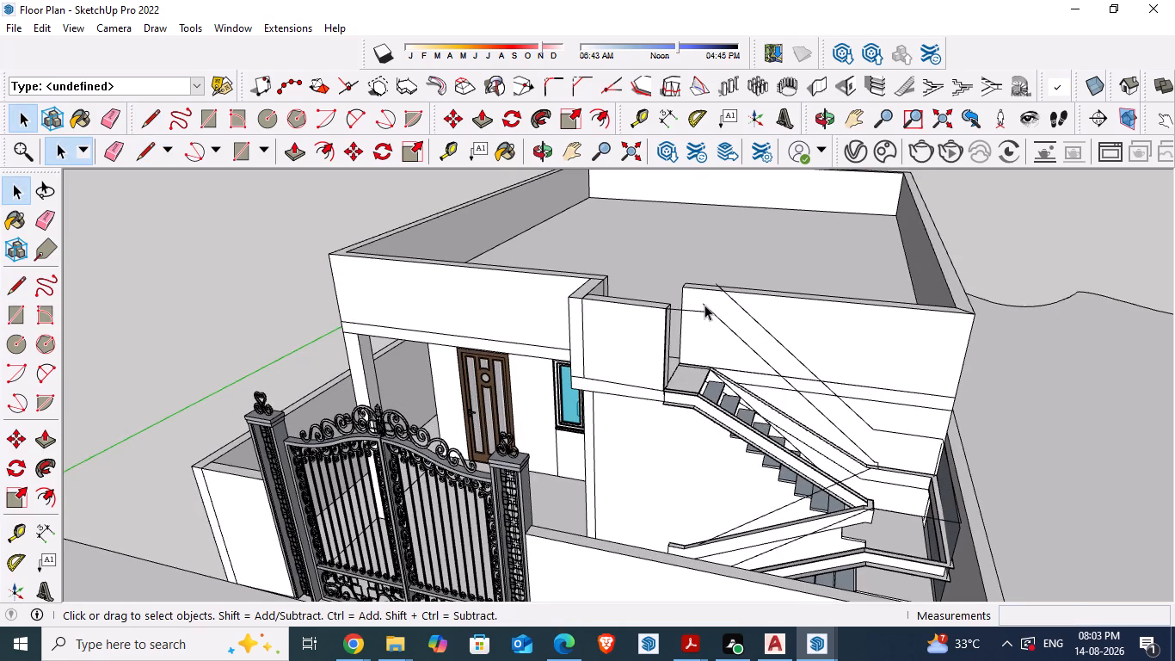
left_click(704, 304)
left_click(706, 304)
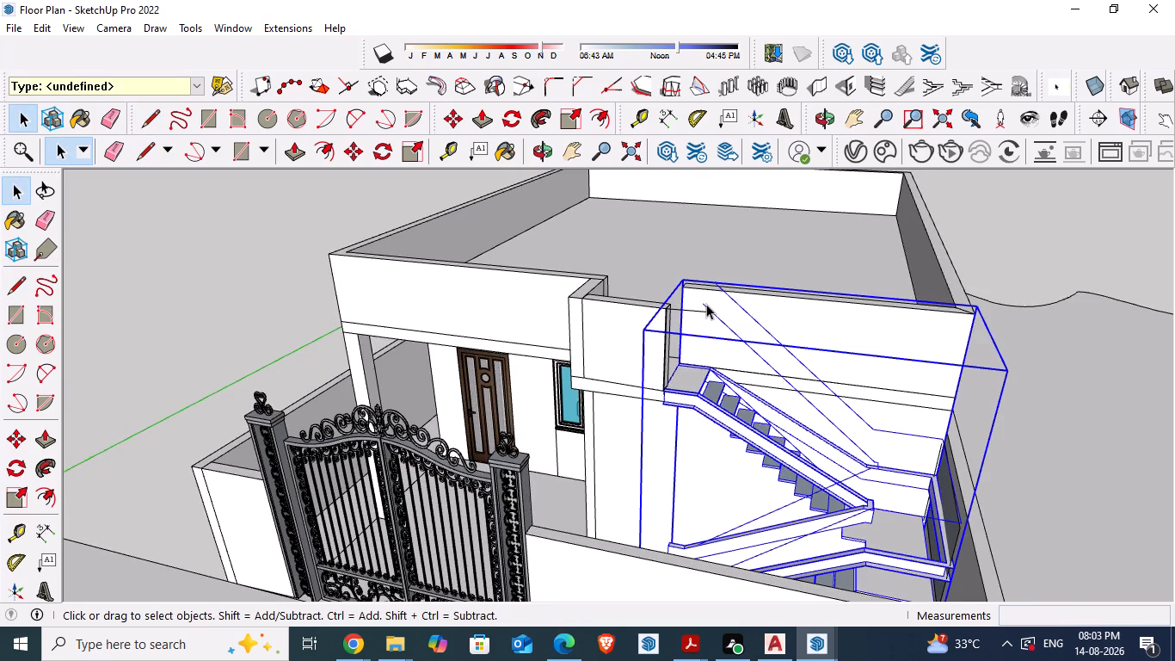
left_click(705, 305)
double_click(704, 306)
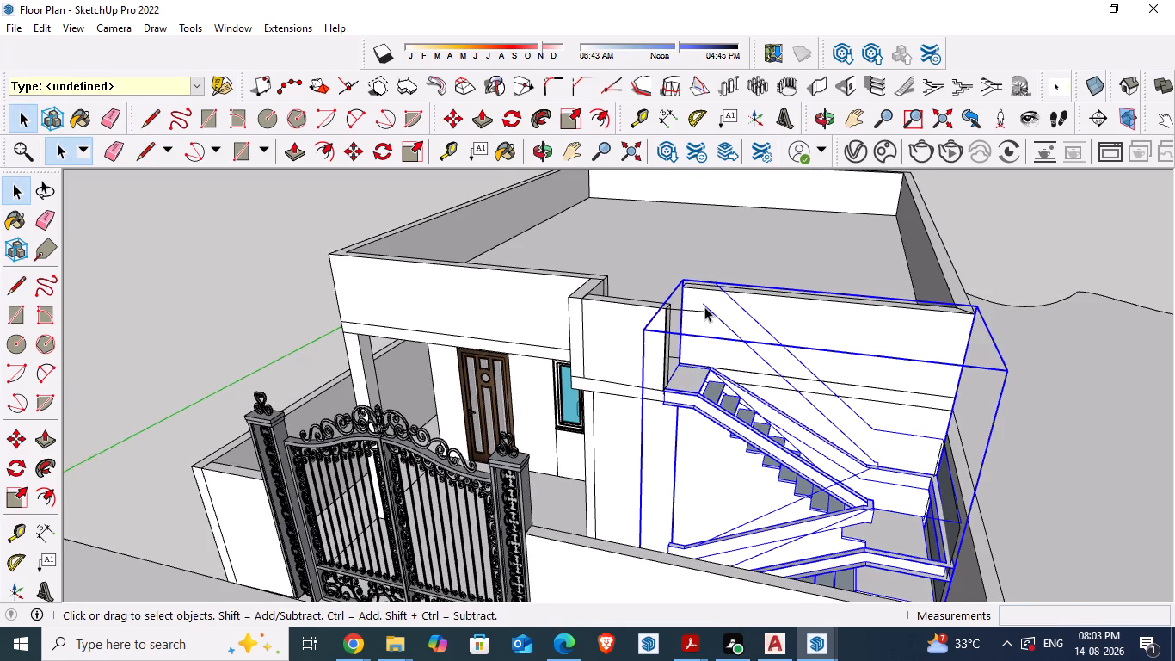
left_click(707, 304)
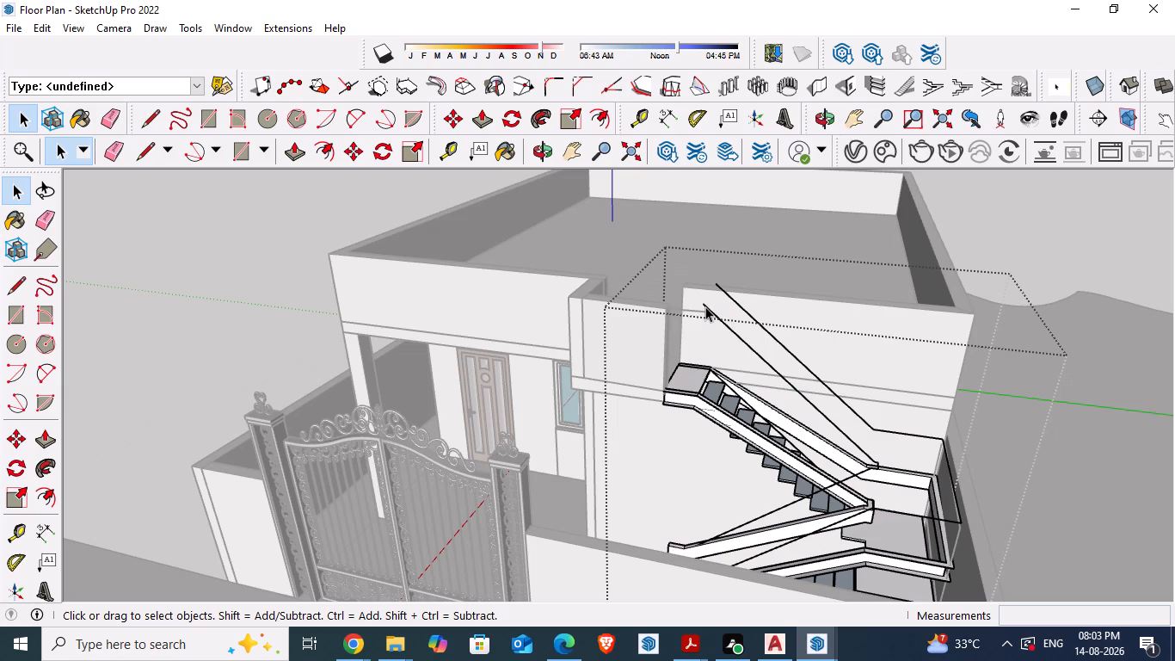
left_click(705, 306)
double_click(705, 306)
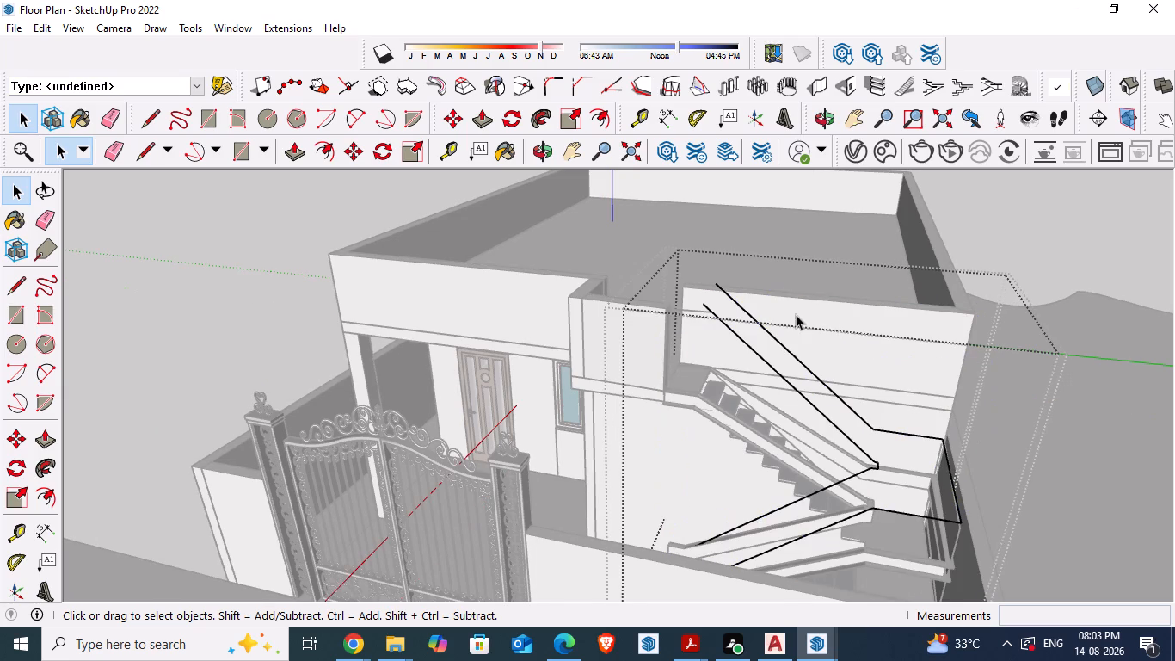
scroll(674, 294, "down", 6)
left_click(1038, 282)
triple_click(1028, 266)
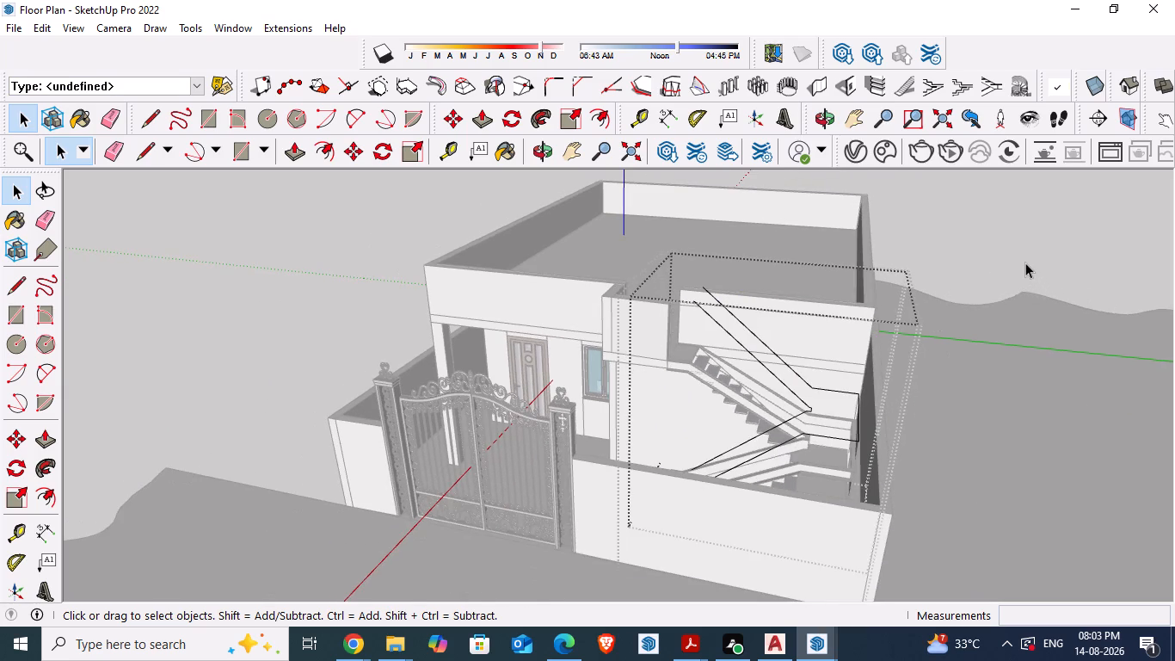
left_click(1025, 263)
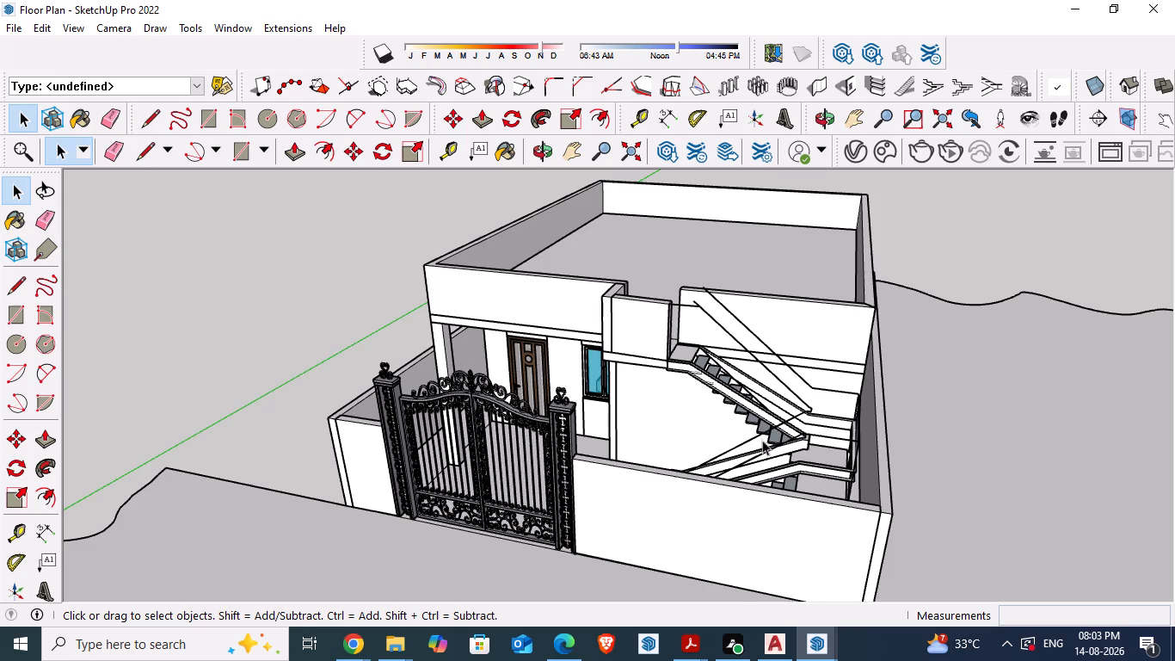
Open the nested group holding the handrail lines for editing at the upper end of the stair.
middle_click_drag(753, 367, 514, 388)
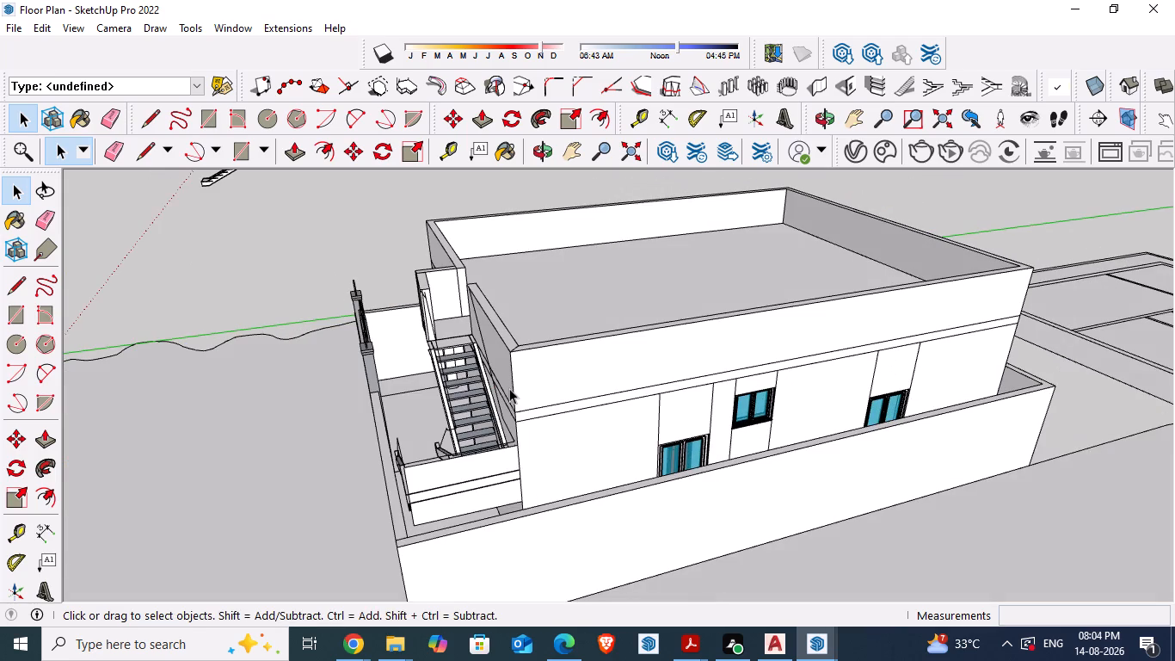
middle_click_drag(460, 379, 504, 406)
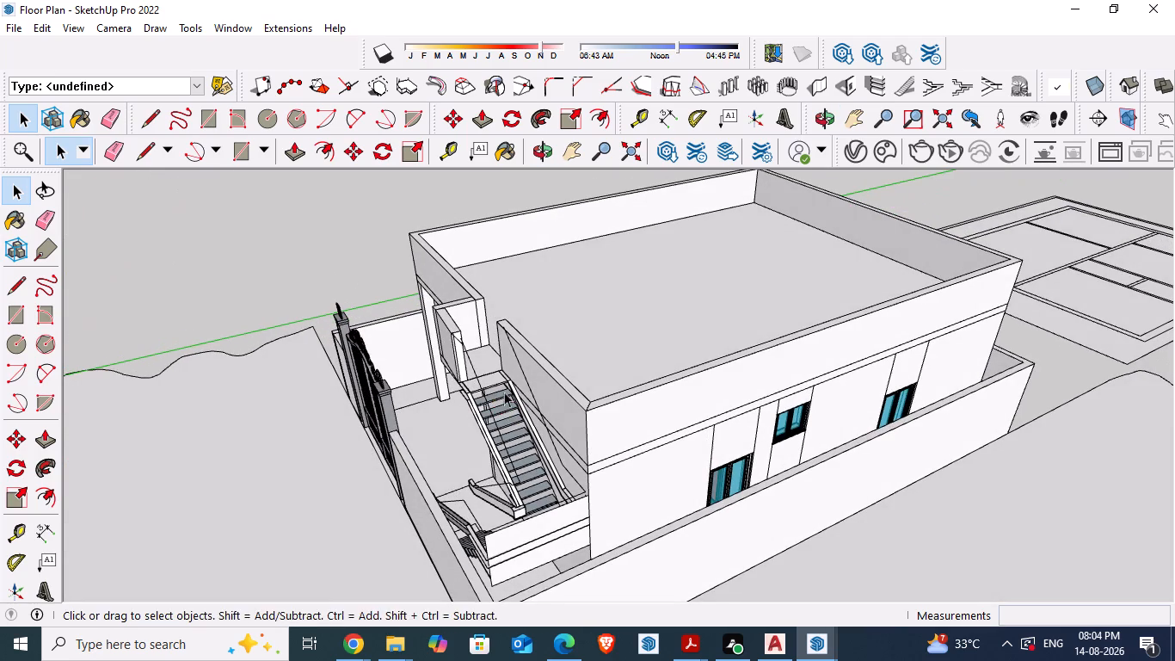
middle_click_drag(468, 379, 538, 401)
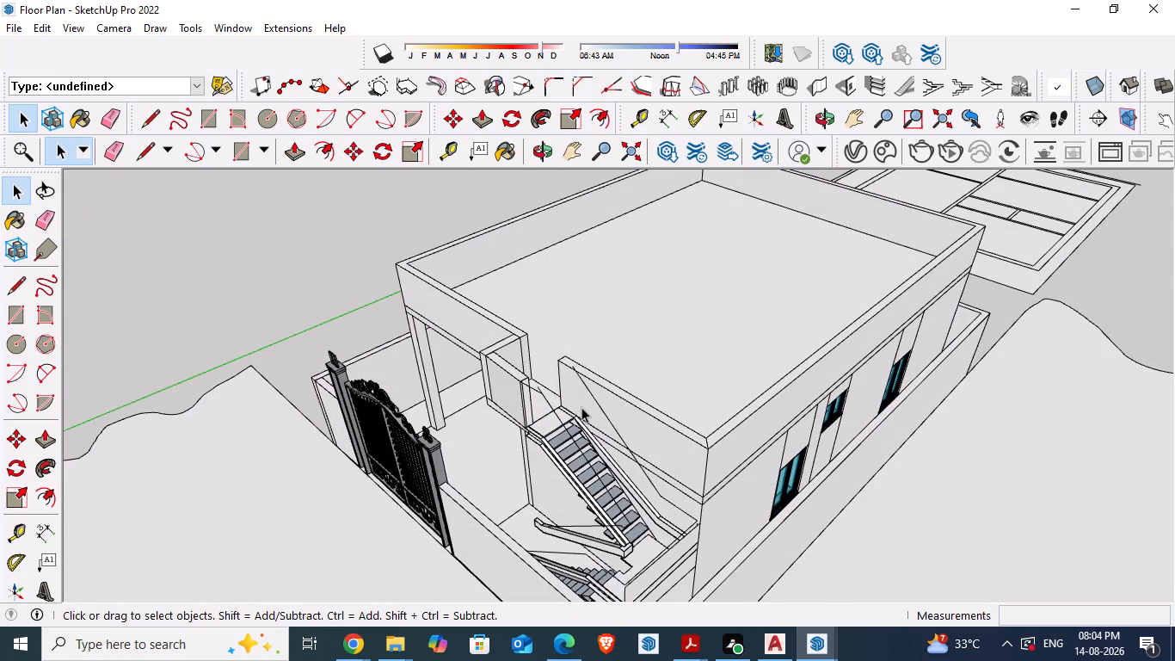
scroll(581, 407, "up", 7)
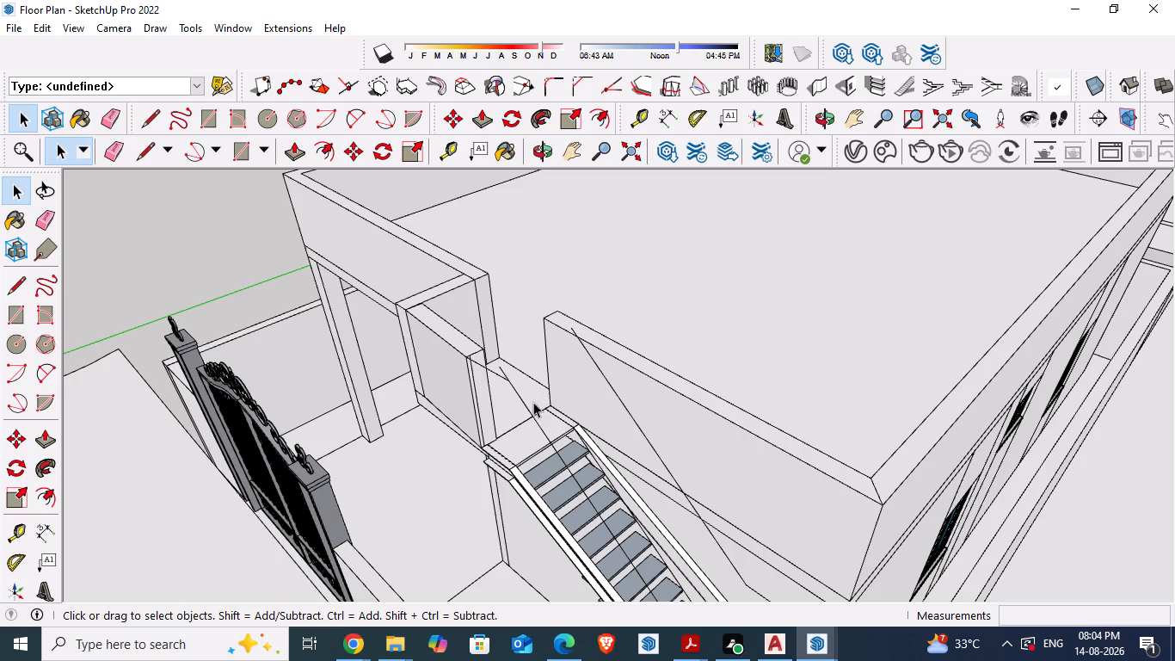
left_click(528, 405)
double_click(526, 407)
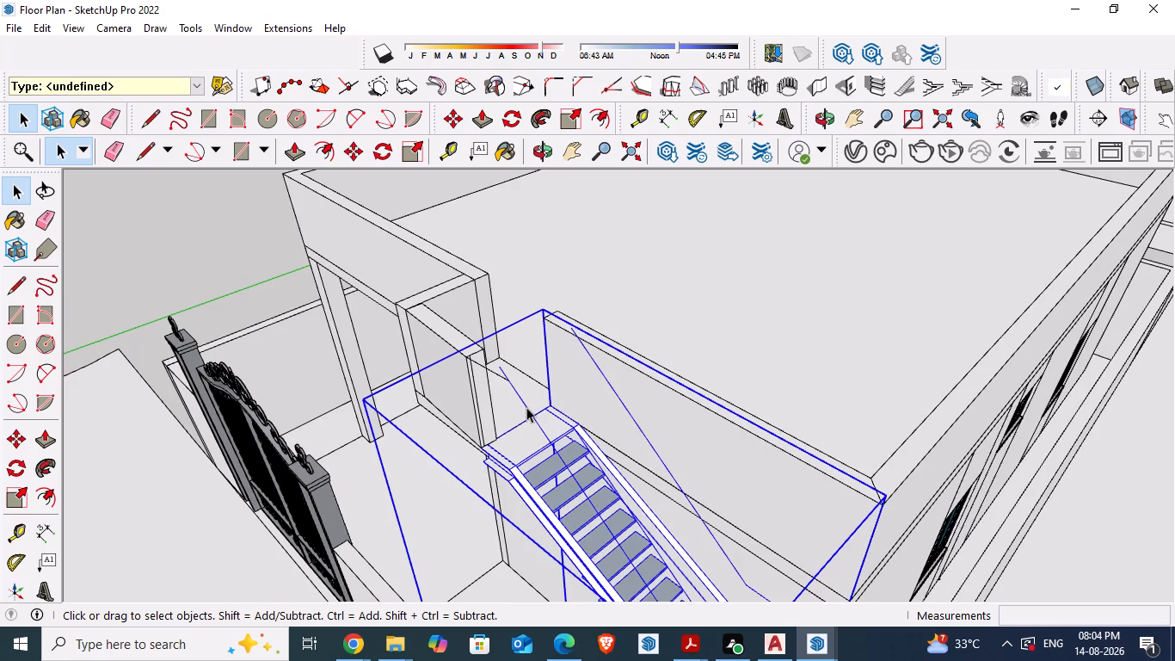
left_click(526, 407)
left_click(526, 407)
triple_click(526, 407)
double_click(526, 407)
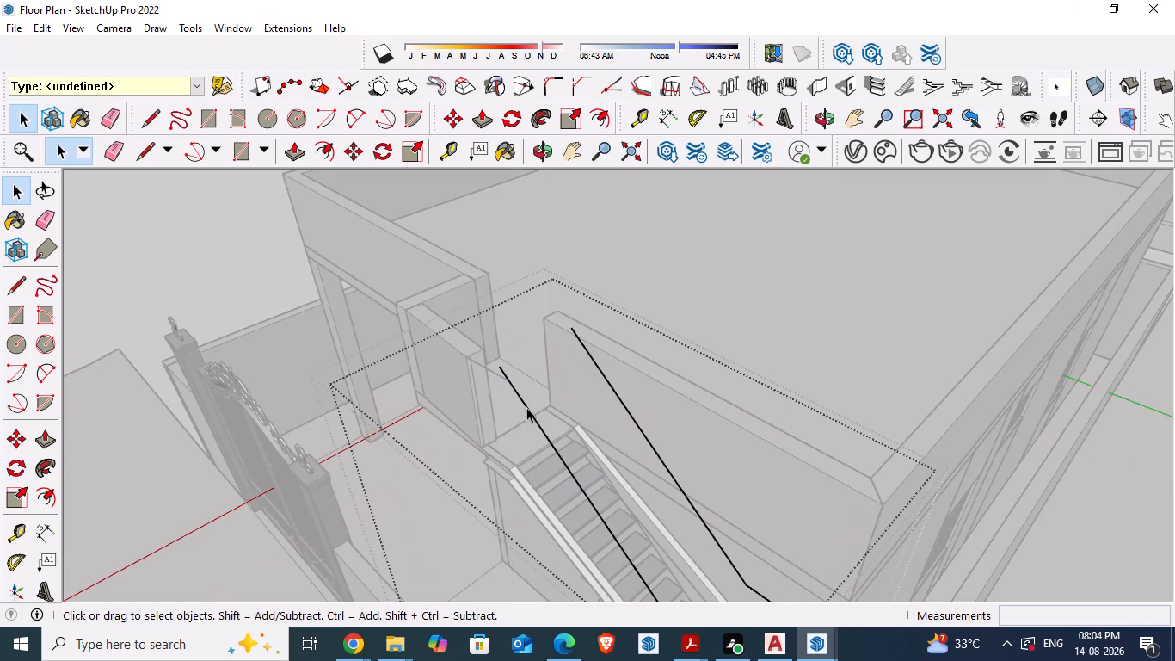
scroll(455, 350, "up", 6)
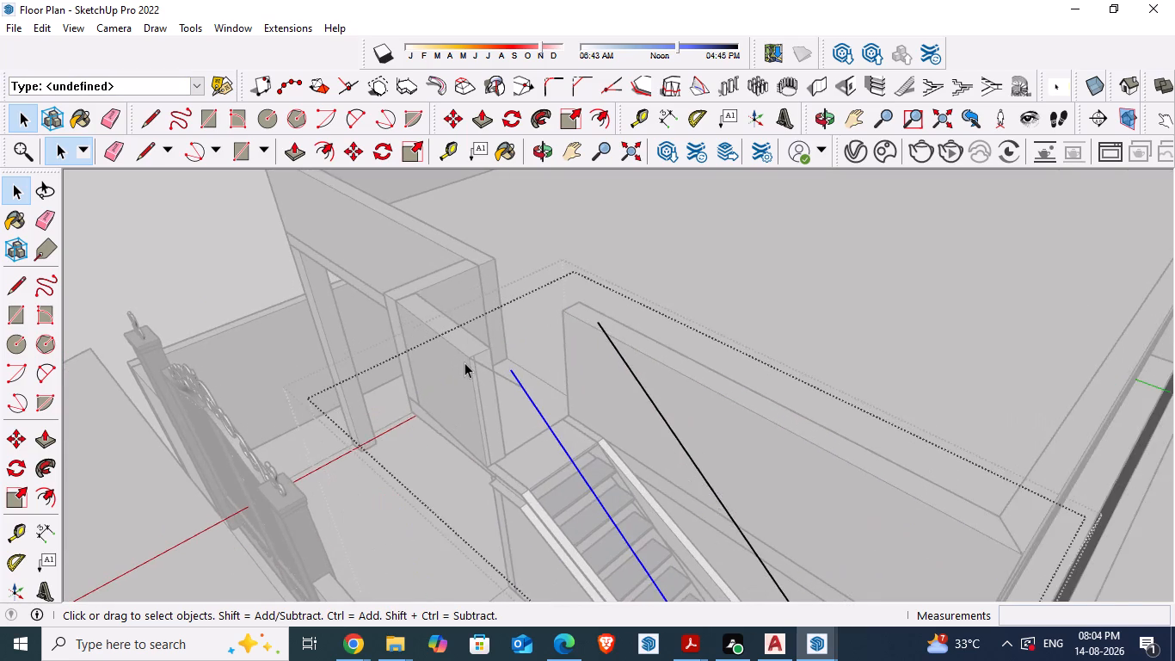
scroll(464, 362, "up", 1)
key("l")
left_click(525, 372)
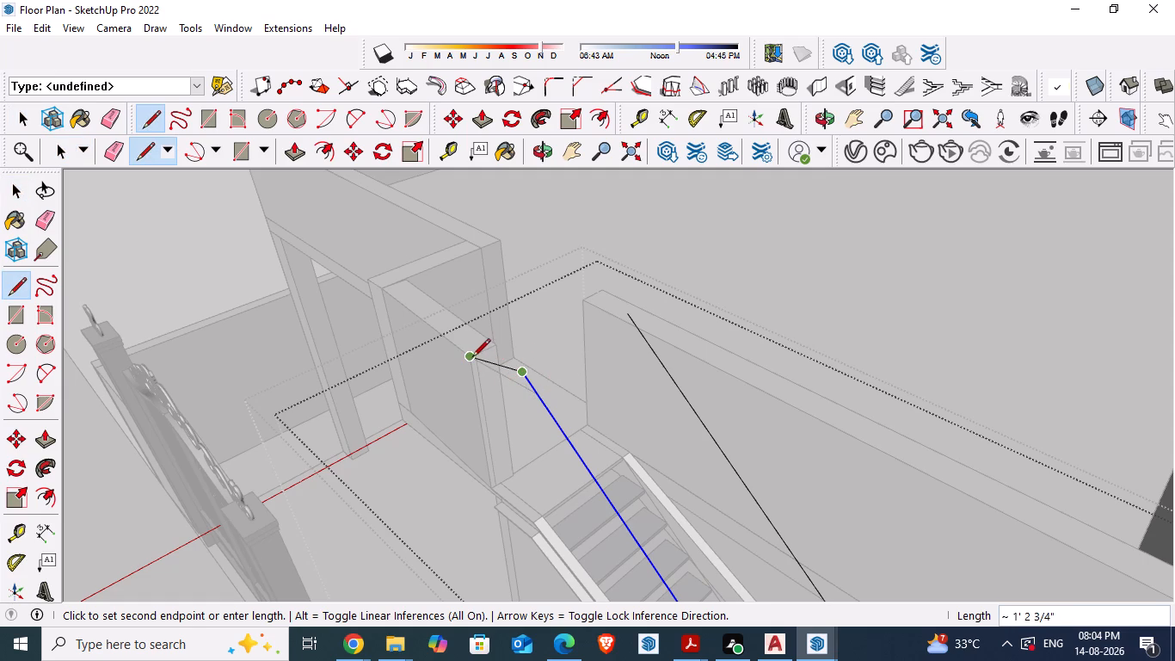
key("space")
Draw a line about 1' 6" long from the front parapet's top corner to the open-side handrail line, splitting it there.
key("l")
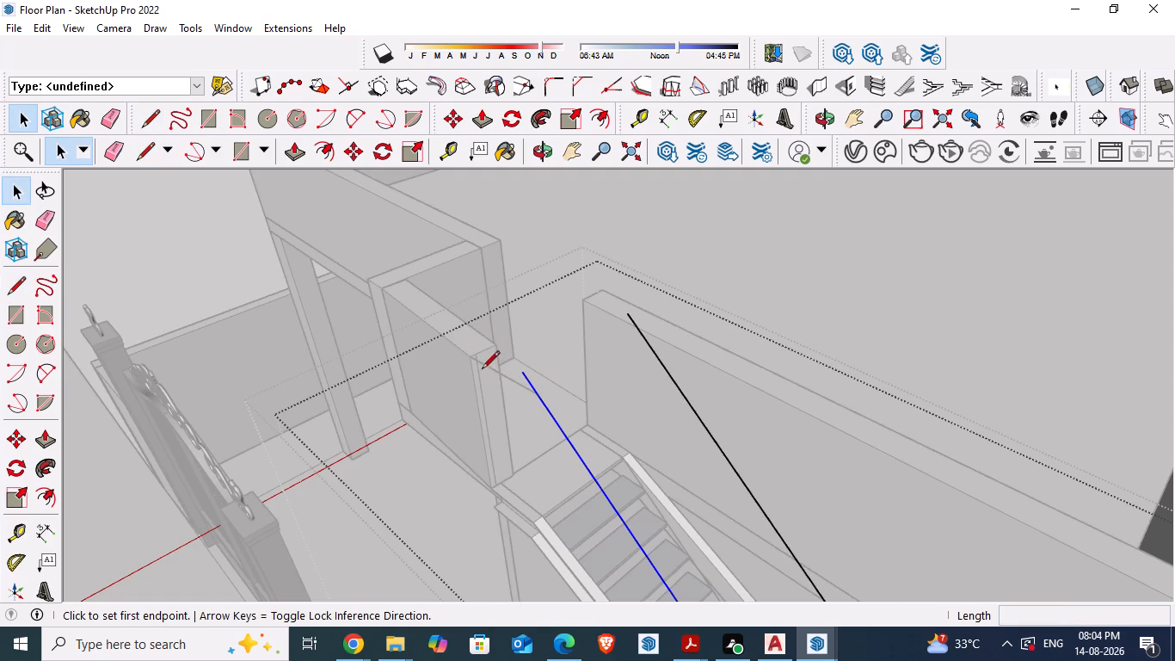
left_click(478, 361)
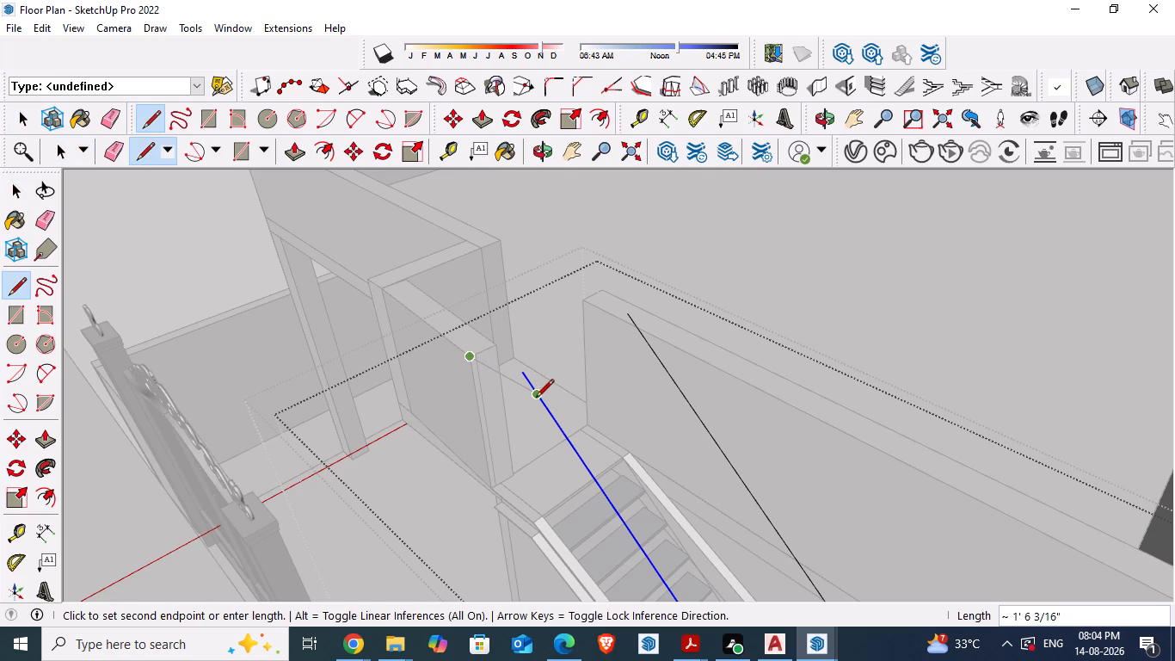
left_click(537, 398)
left_click(537, 398)
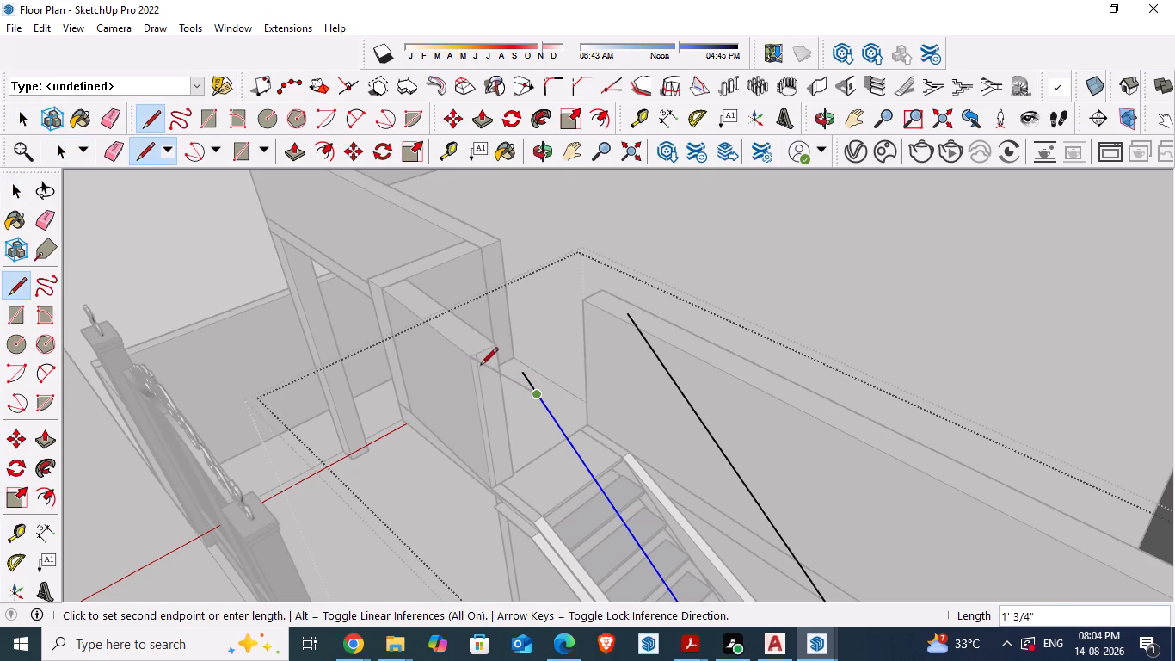
key("space")
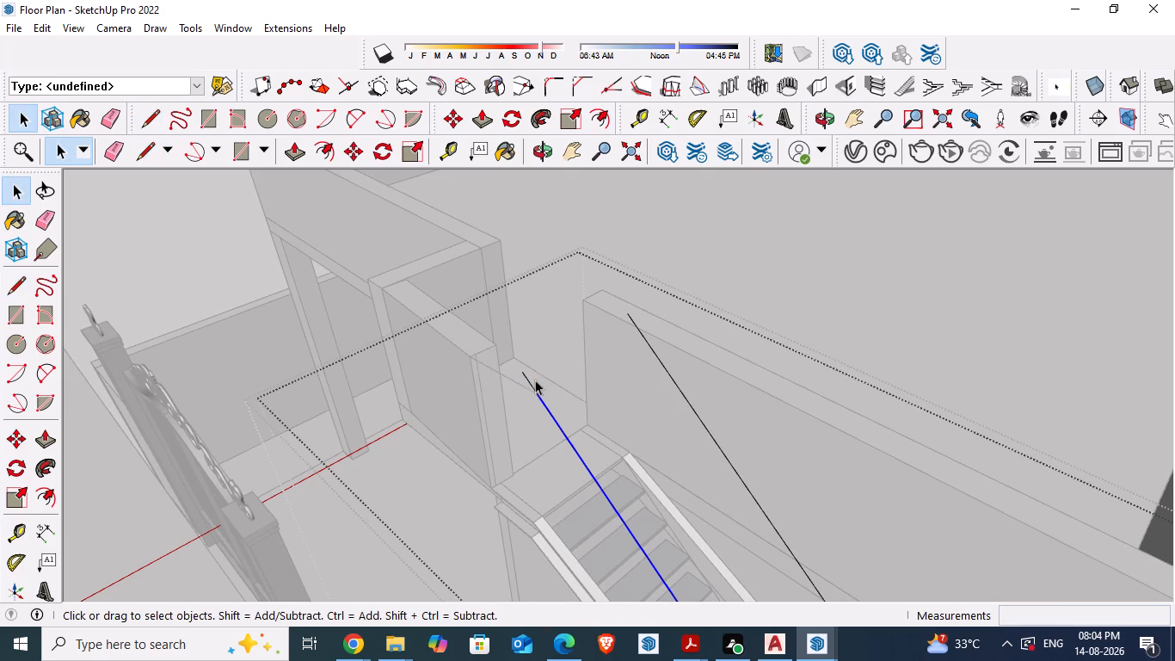
Delete the short upper stub of the open-side handrail line beyond the split point.
left_click(530, 378)
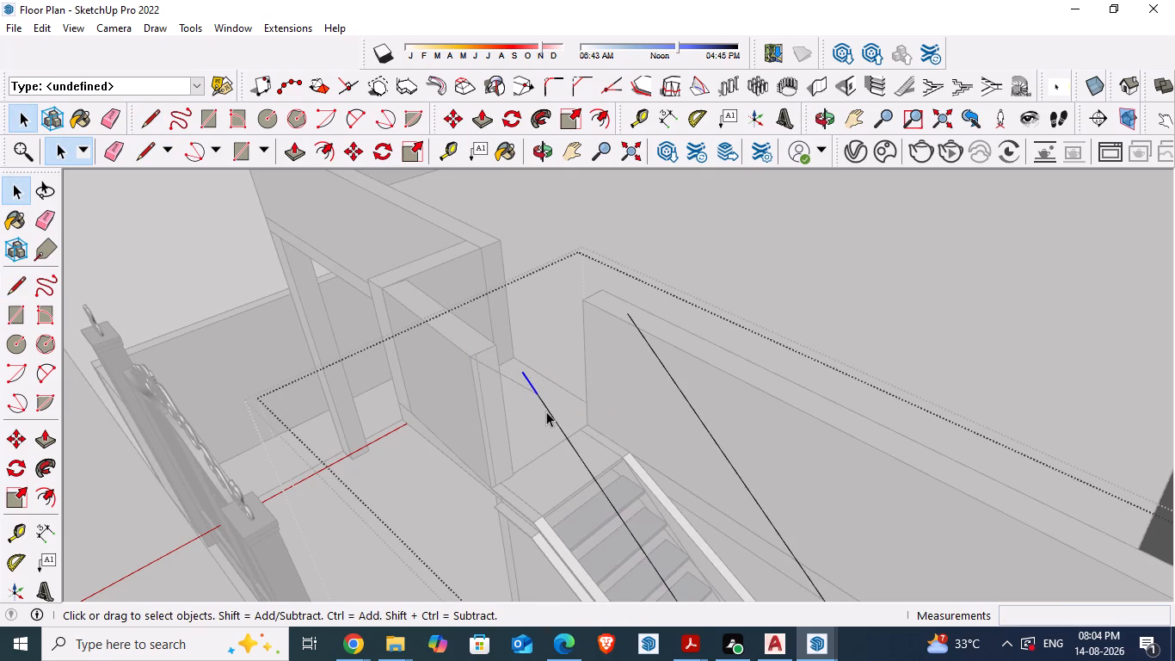
key("Delete")
Connect the trimmed end of the open-side handrail line to the front parapet's top corner with a line about 1' 6" long.
key("l")
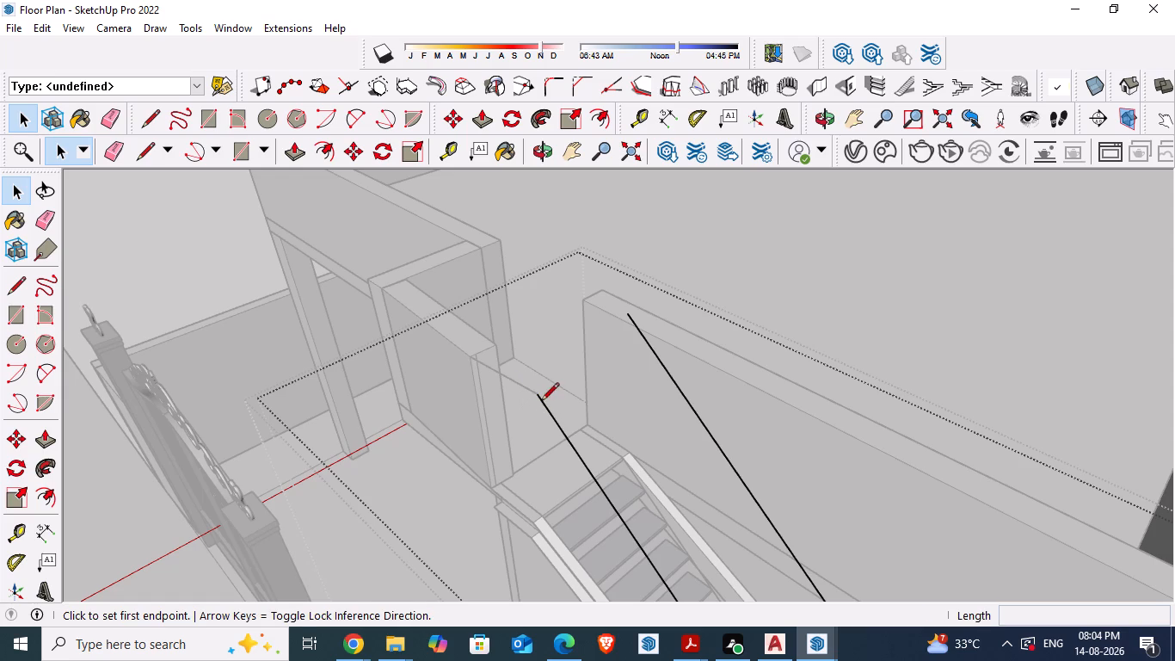
left_click(527, 397)
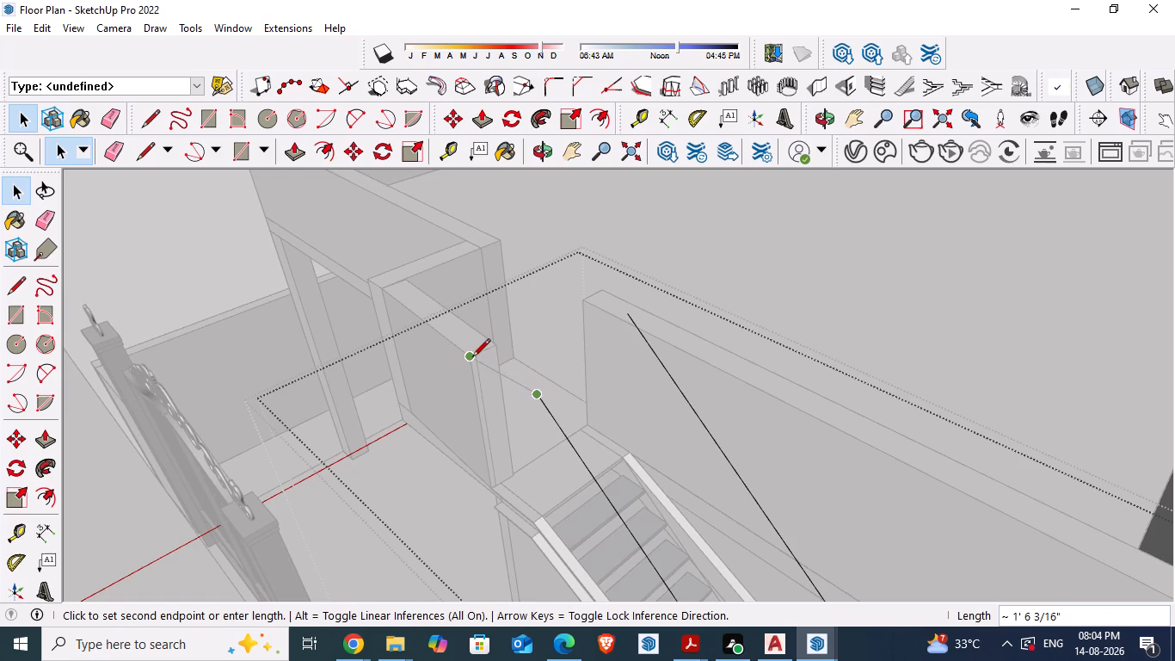
triple_click(471, 358)
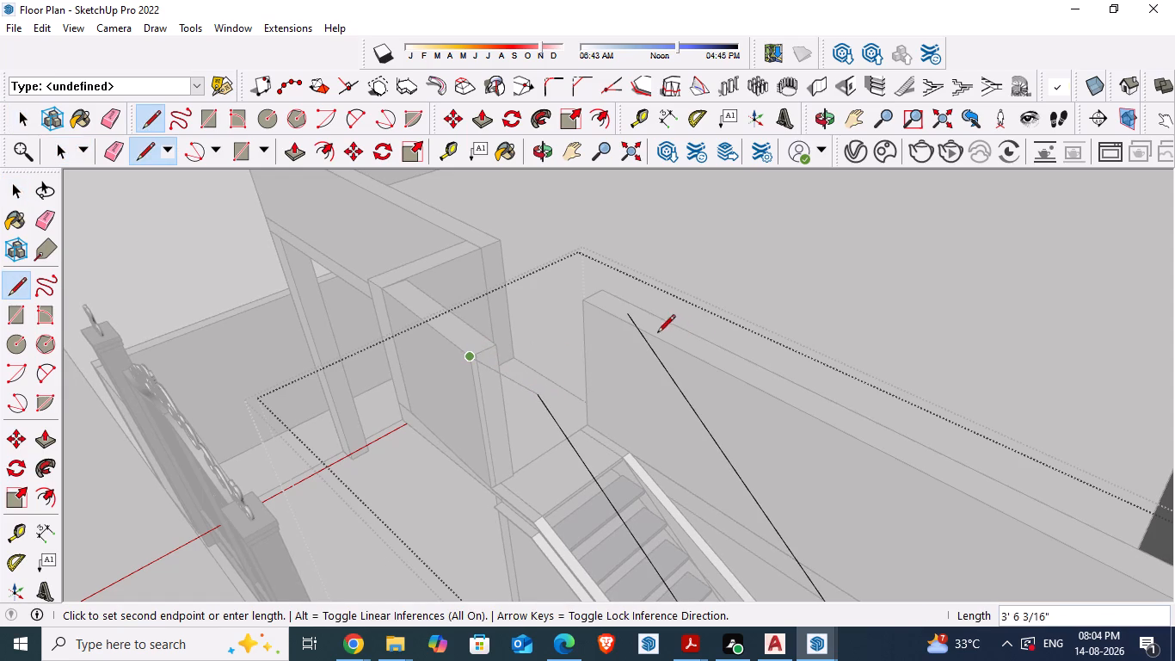
left_click(539, 395)
key("space")
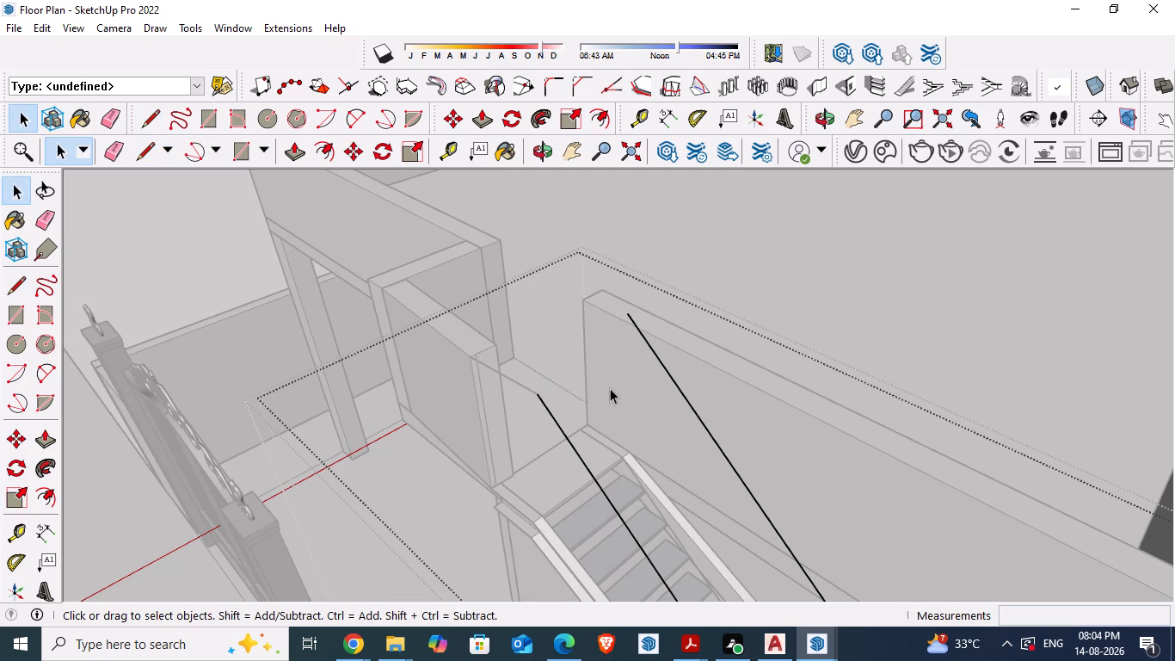
Draw a line from the wall-side parapet's top corner at the stair opening along its top edge to the wall-side handrail line.
middle_click_drag(616, 386, 668, 320)
scroll(668, 320, "down", 1)
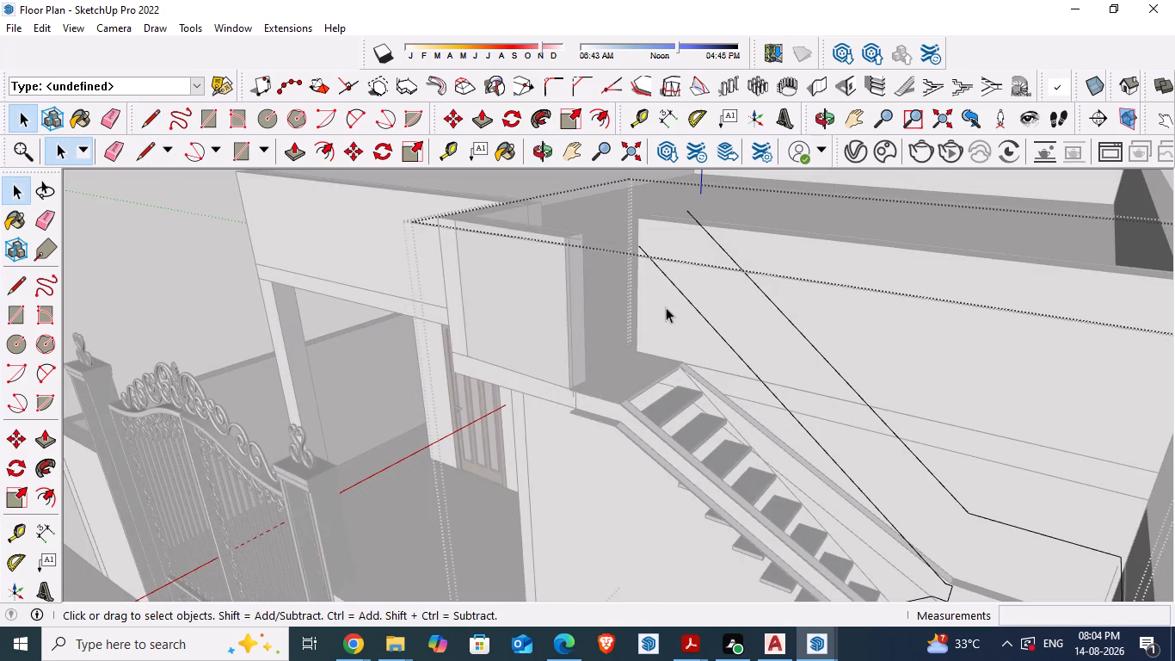
middle_click_drag(648, 309, 595, 380)
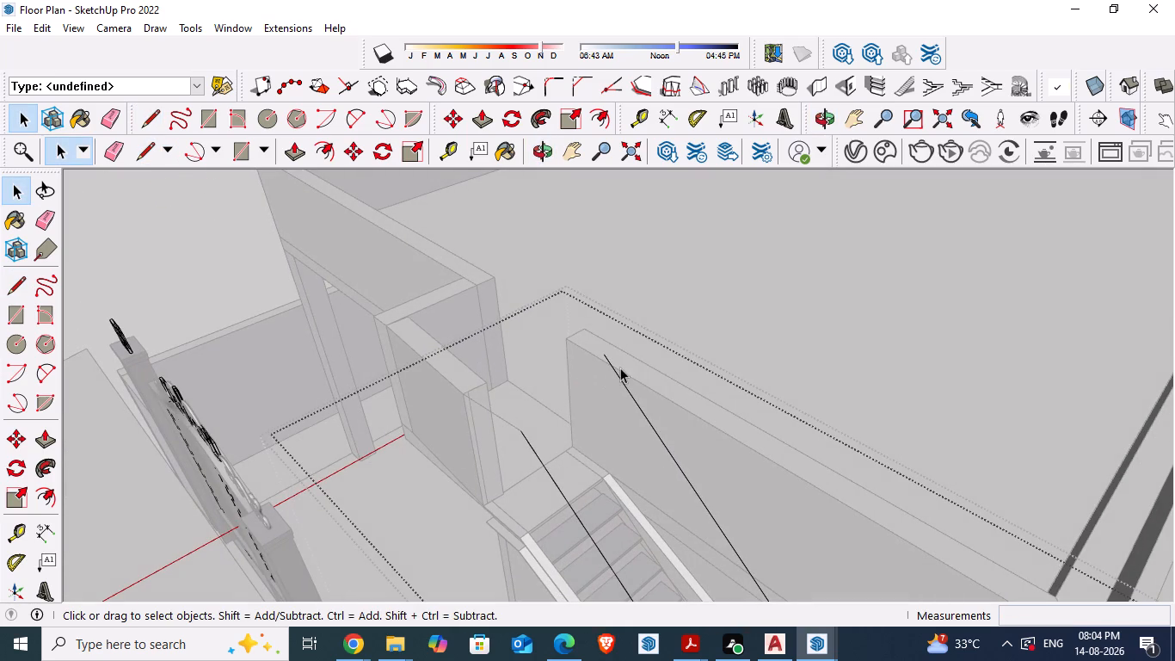
key("l")
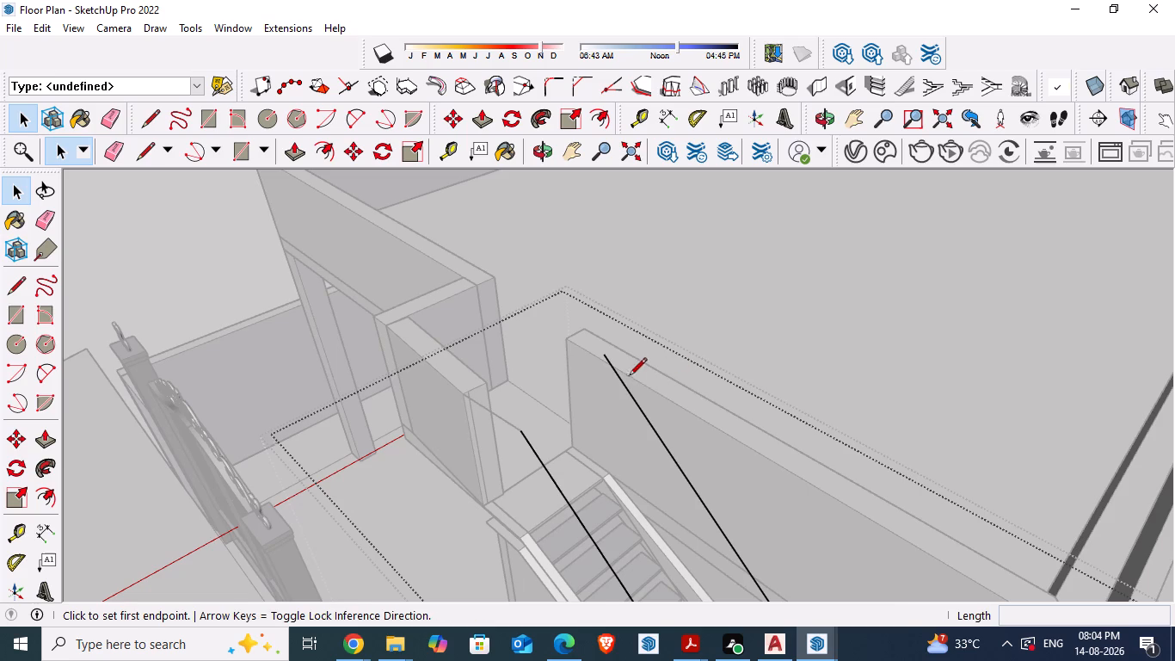
scroll(614, 367, "up", 5)
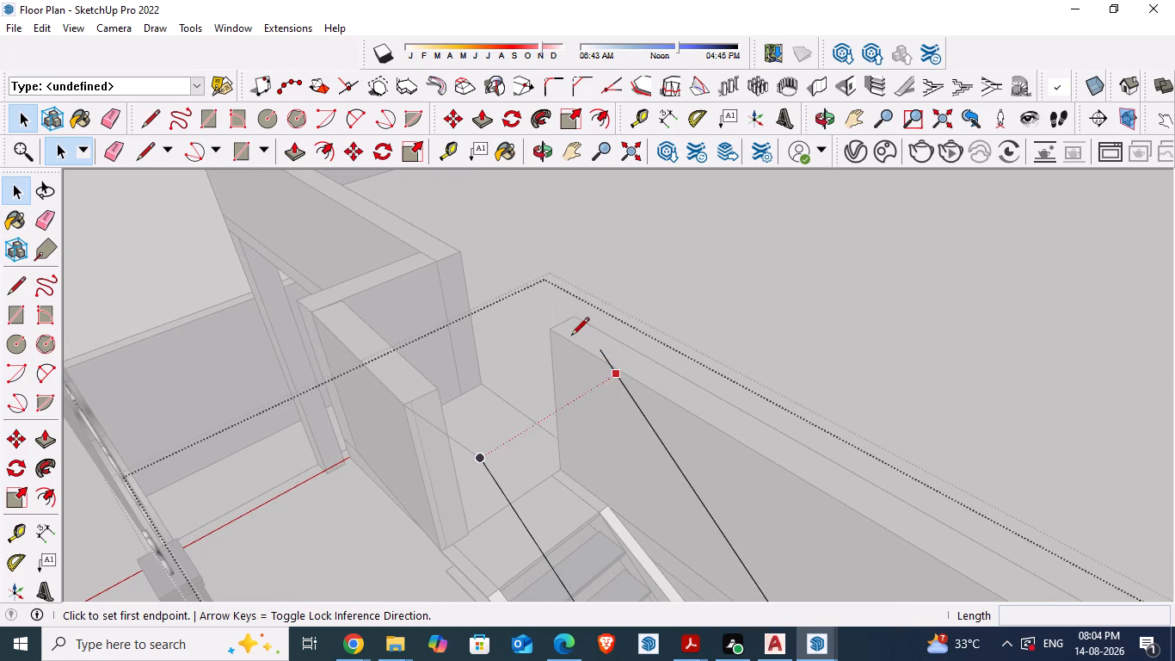
left_click(551, 329)
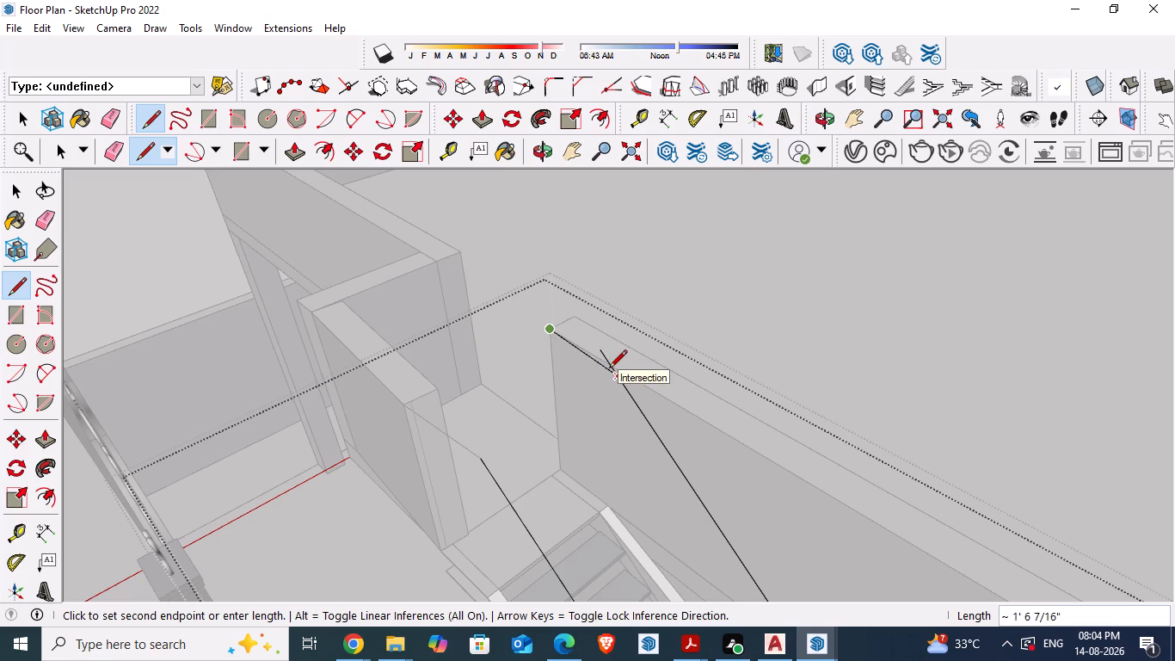
left_click(605, 364)
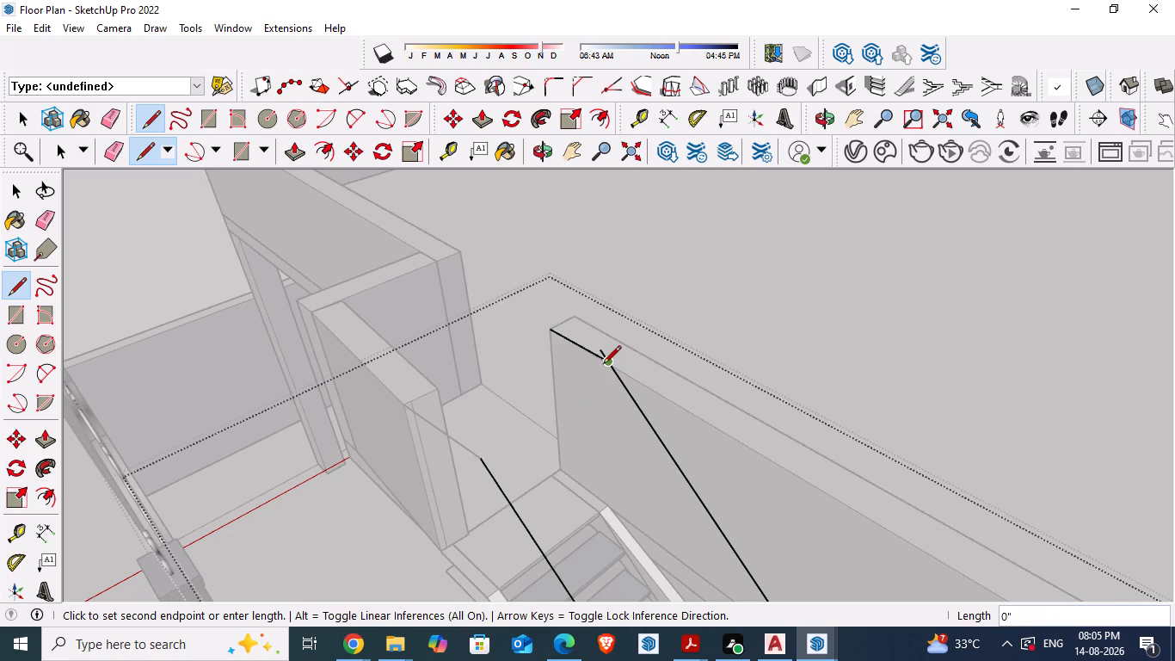
key("space")
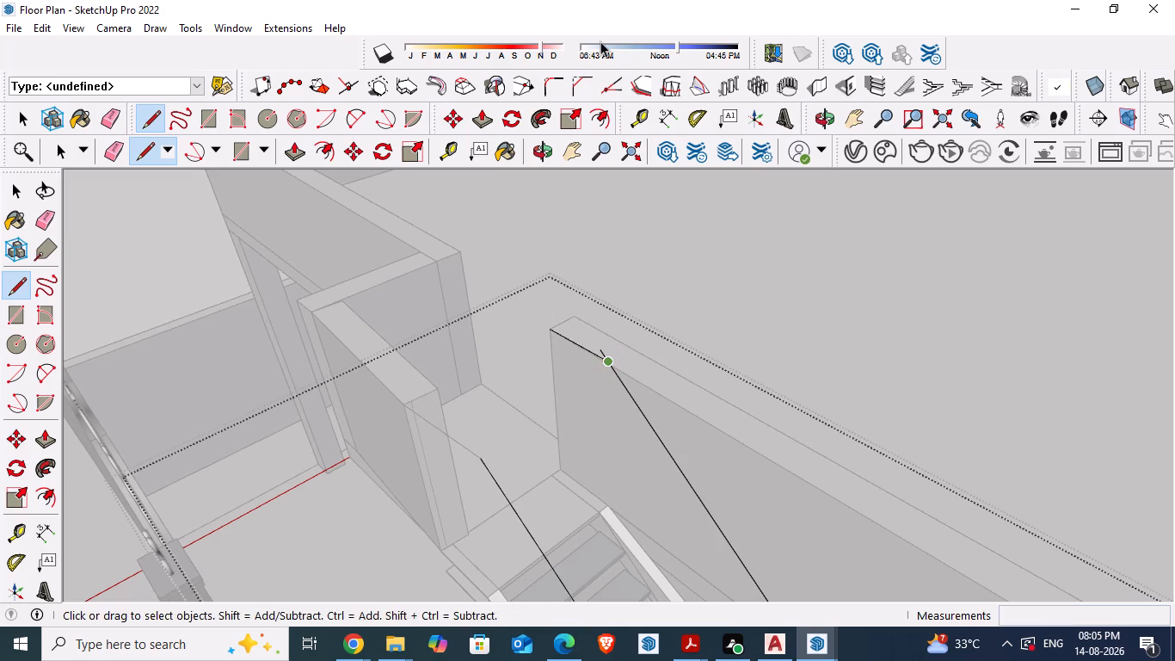
Delete the short stub of the wall-side handrail line above the parapet's top edge, and close the nested groups.
left_click(603, 354)
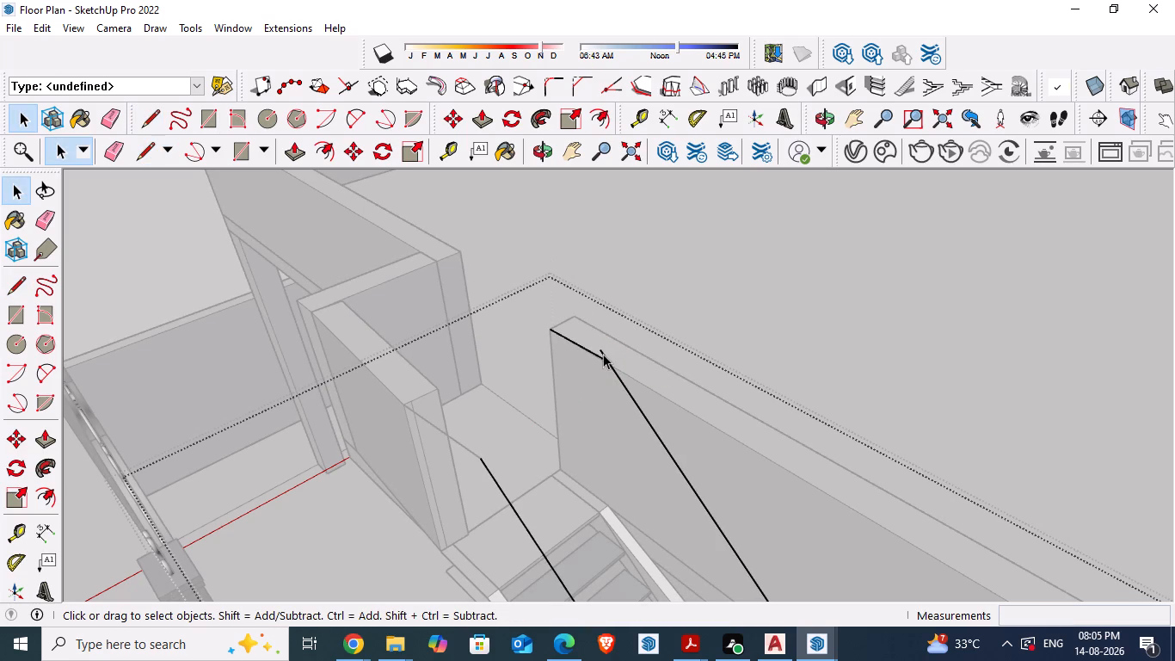
key("Delete")
scroll(688, 325, "down", 2)
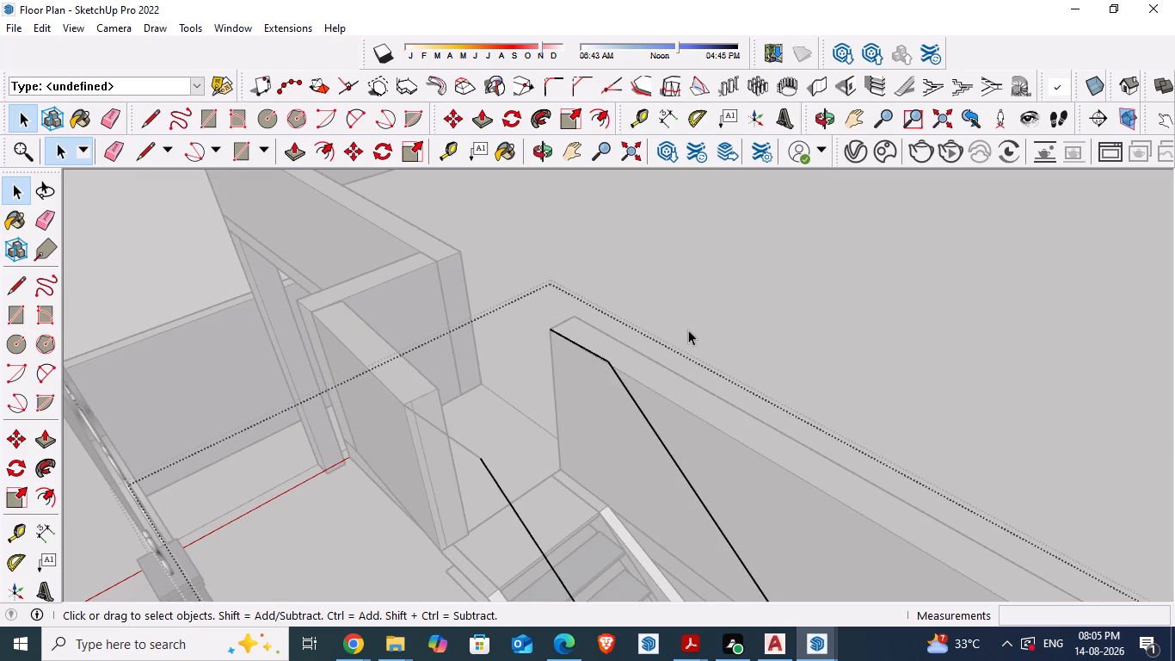
scroll(688, 330, "down", 2)
middle_click_drag(567, 454, 609, 416)
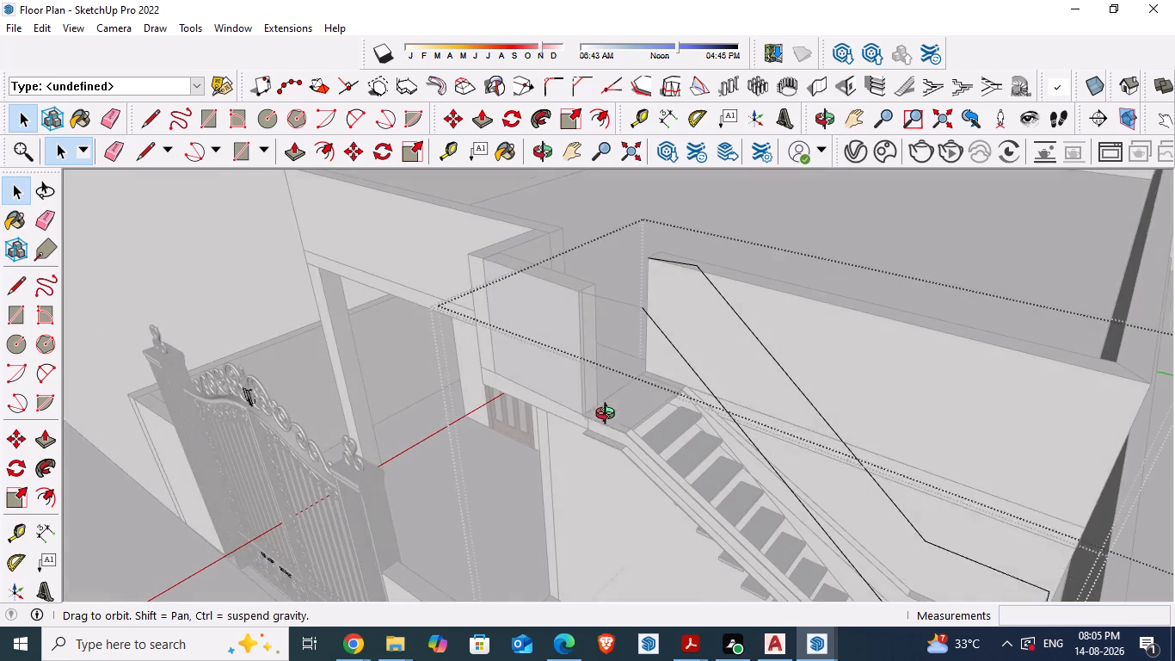
scroll(618, 426, "up", 3)
scroll(570, 456, "down", 3)
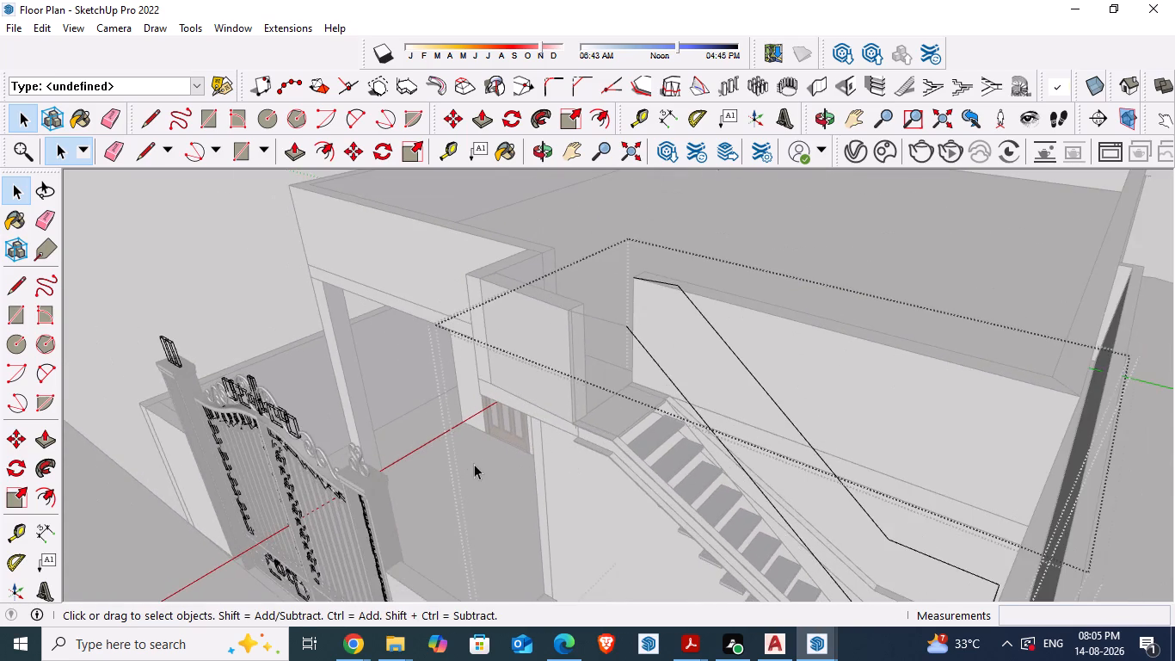
middle_click_drag(474, 464, 508, 463)
scroll(508, 463, "down", 1)
triple_click(125, 303)
left_click(125, 303)
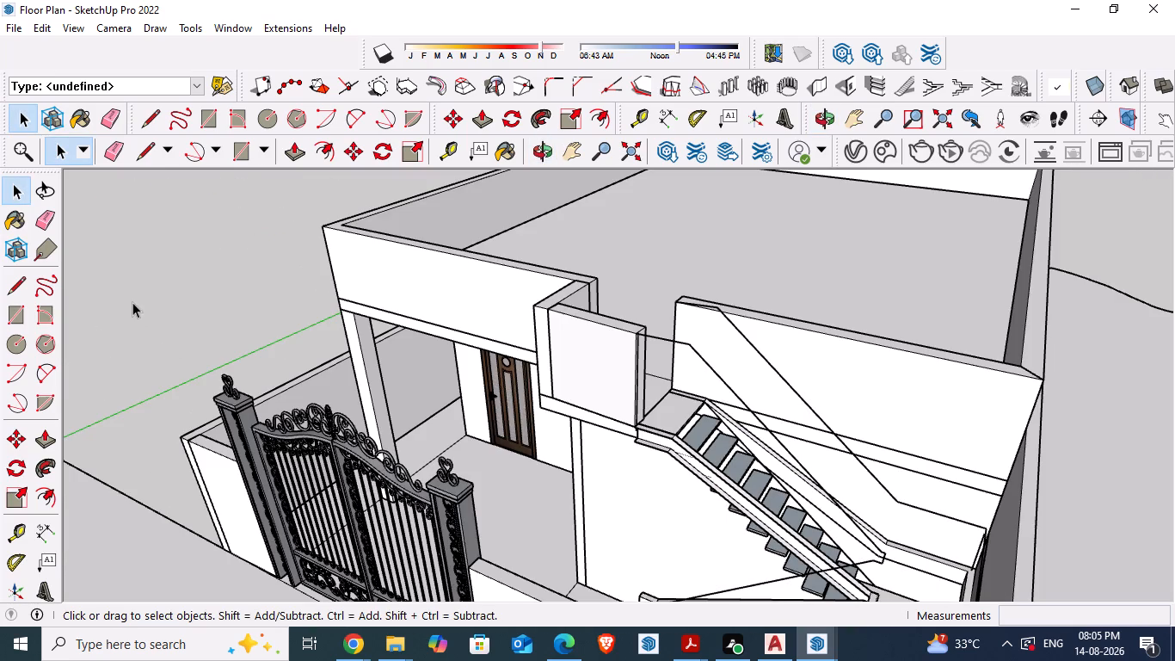
scroll(319, 244, "down", 2)
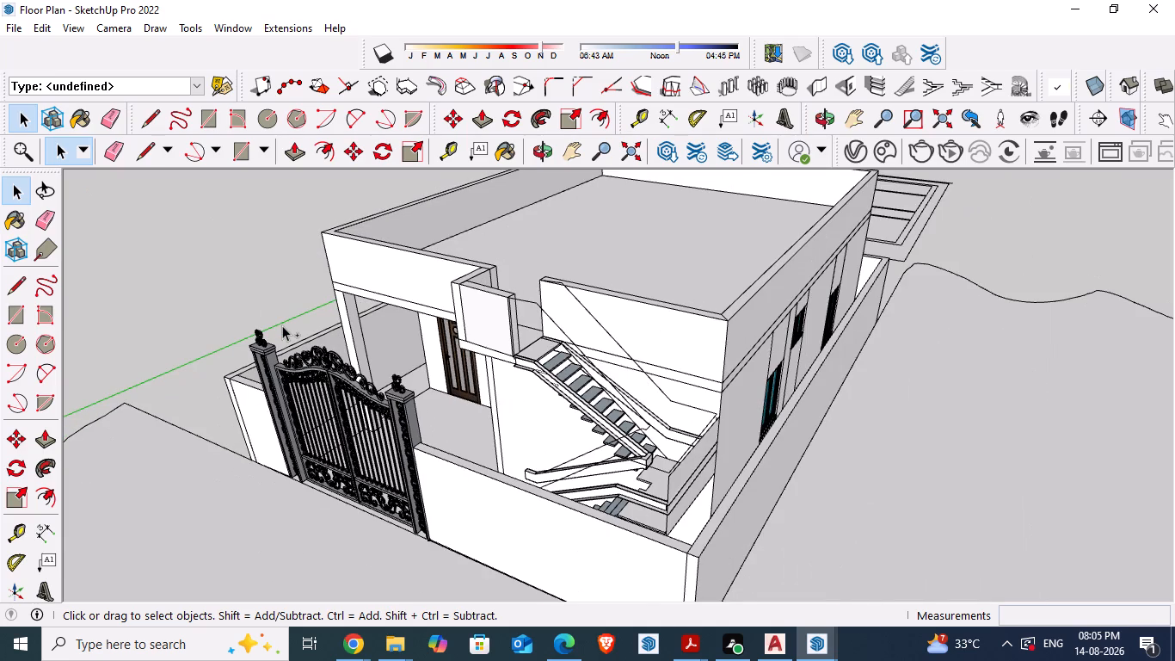
Save the model.
key("ctrl+s")
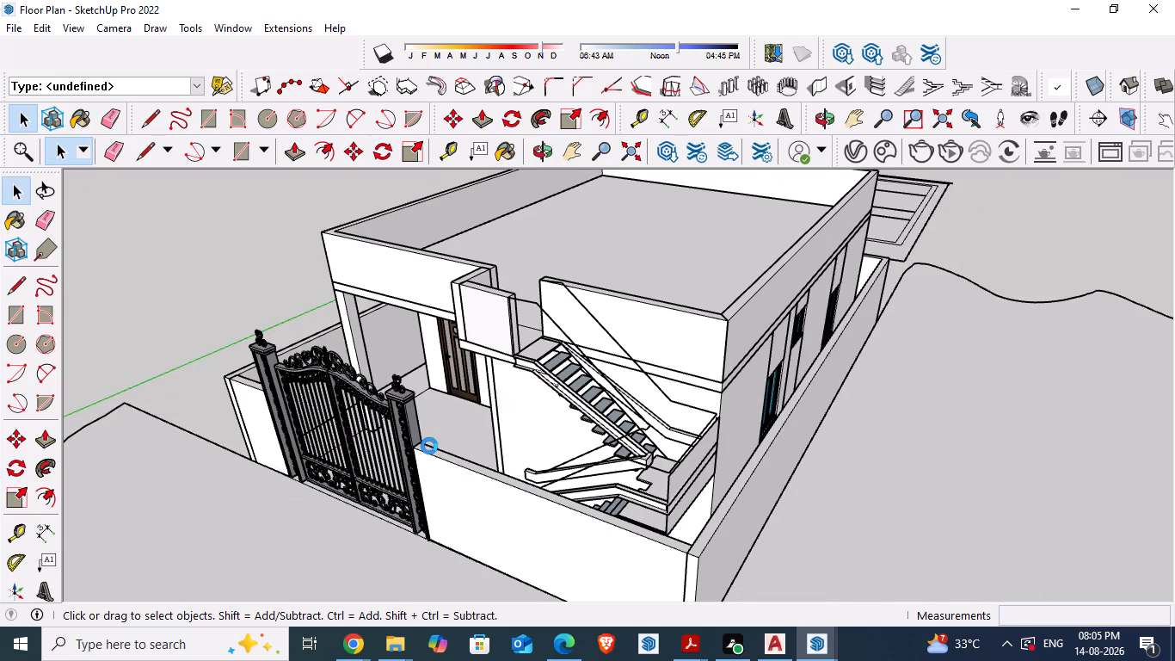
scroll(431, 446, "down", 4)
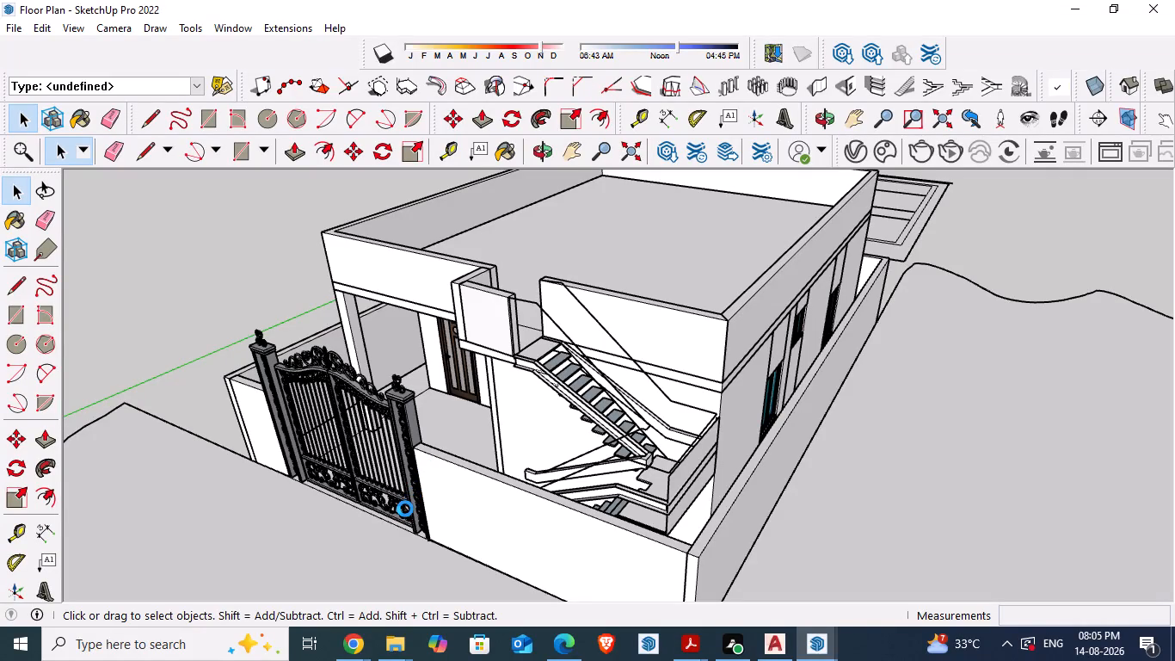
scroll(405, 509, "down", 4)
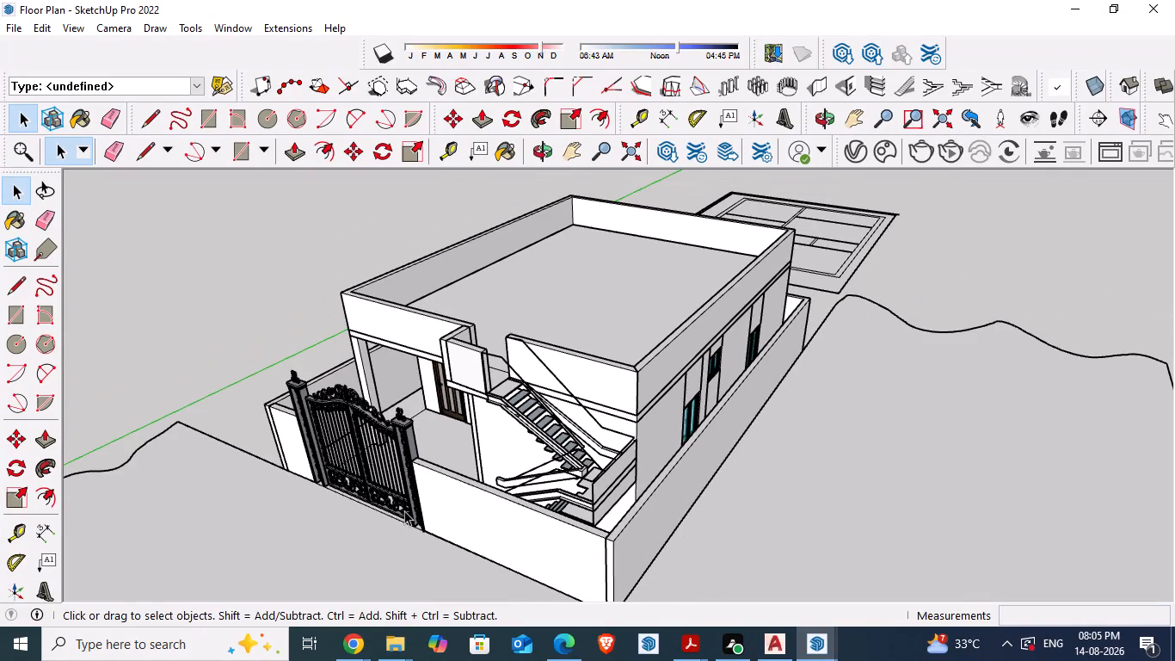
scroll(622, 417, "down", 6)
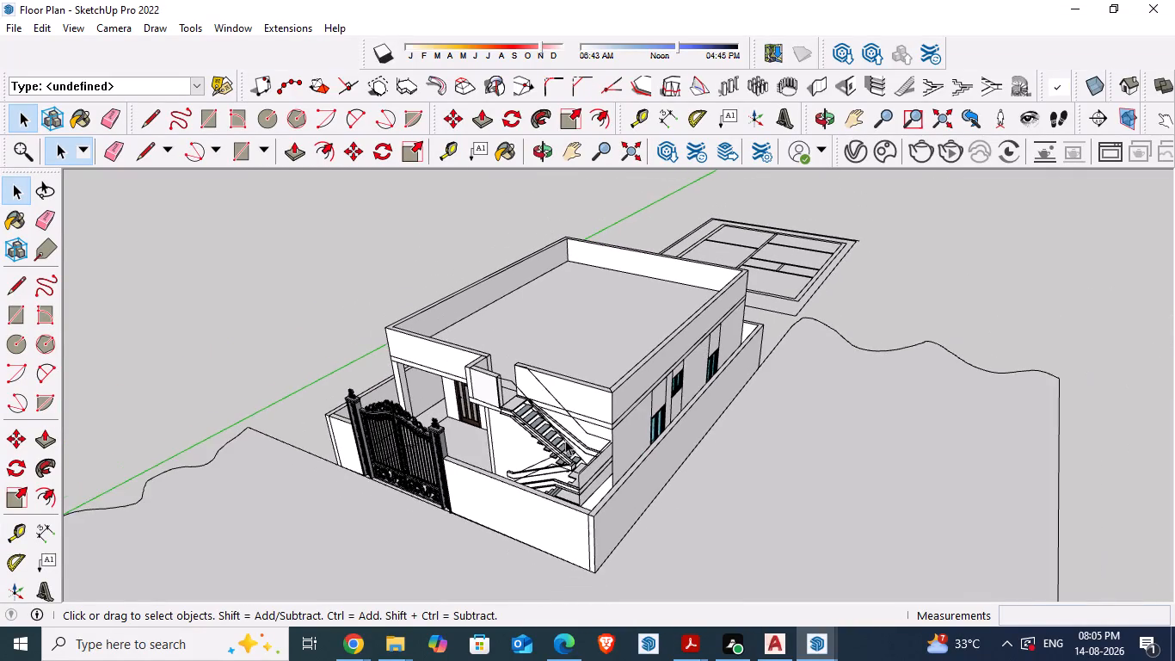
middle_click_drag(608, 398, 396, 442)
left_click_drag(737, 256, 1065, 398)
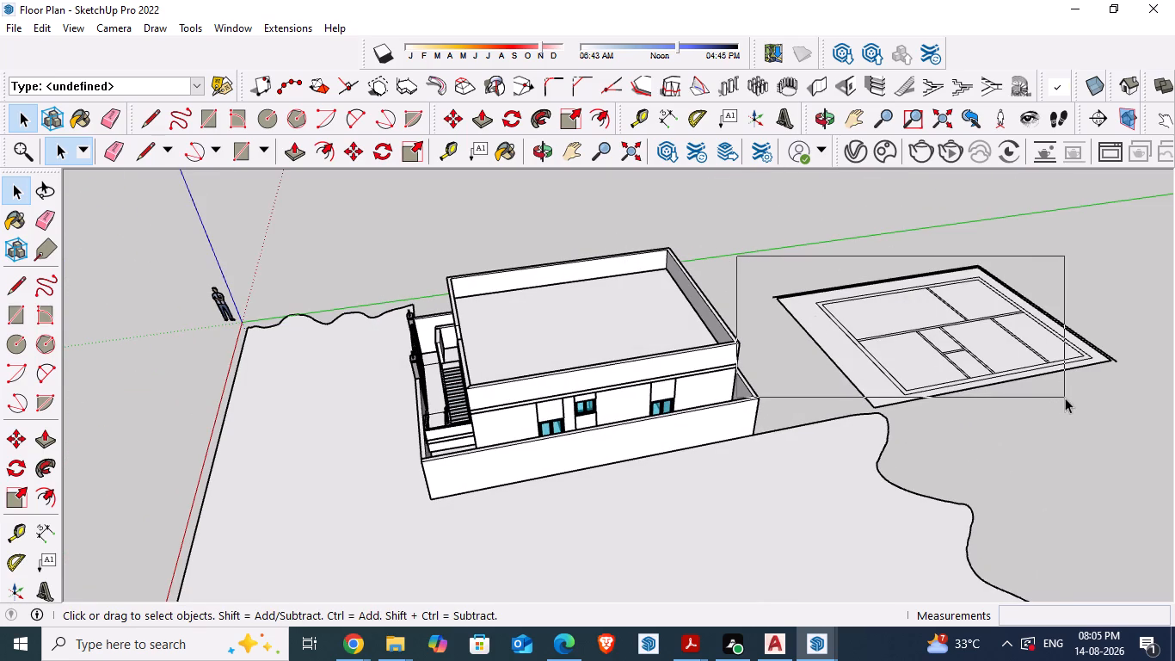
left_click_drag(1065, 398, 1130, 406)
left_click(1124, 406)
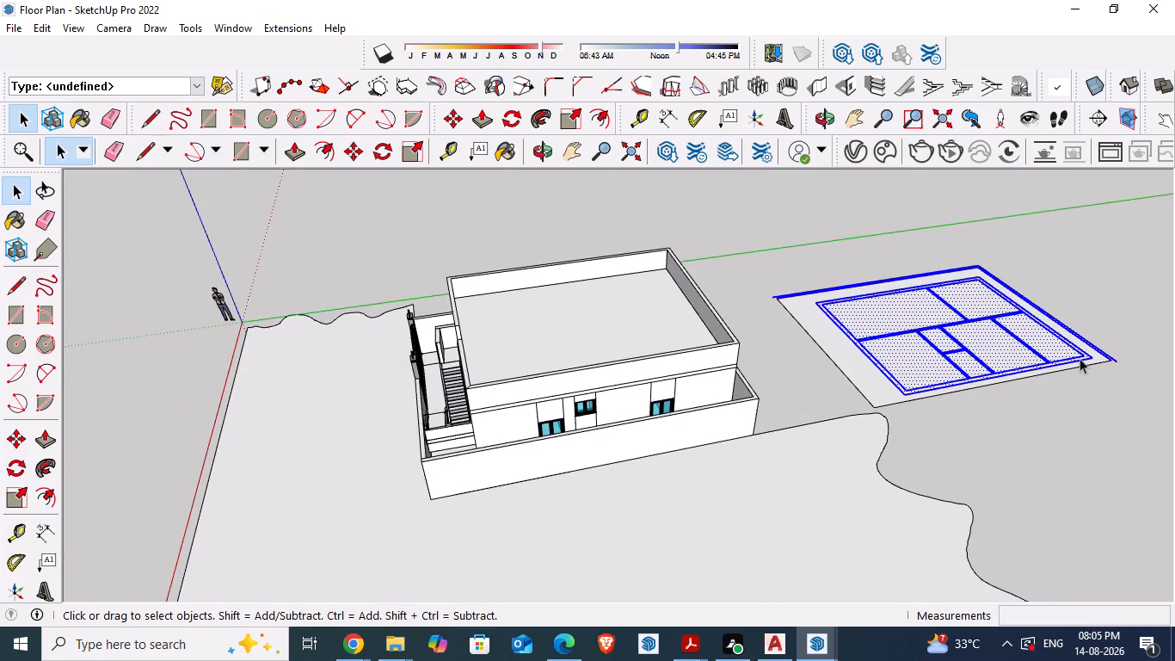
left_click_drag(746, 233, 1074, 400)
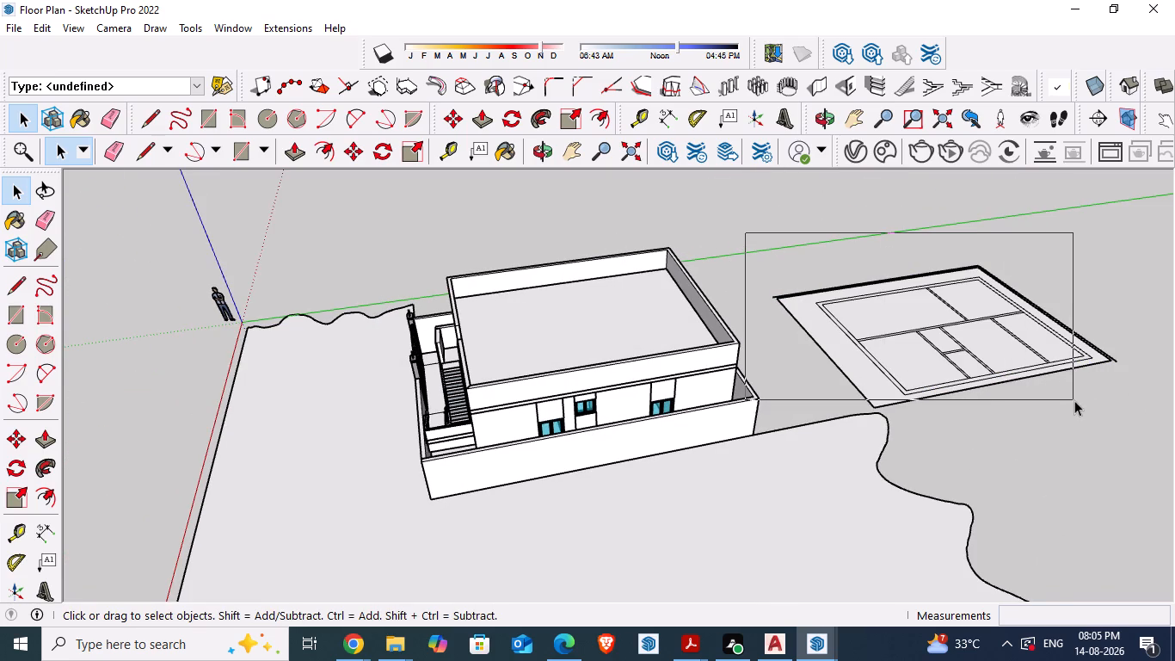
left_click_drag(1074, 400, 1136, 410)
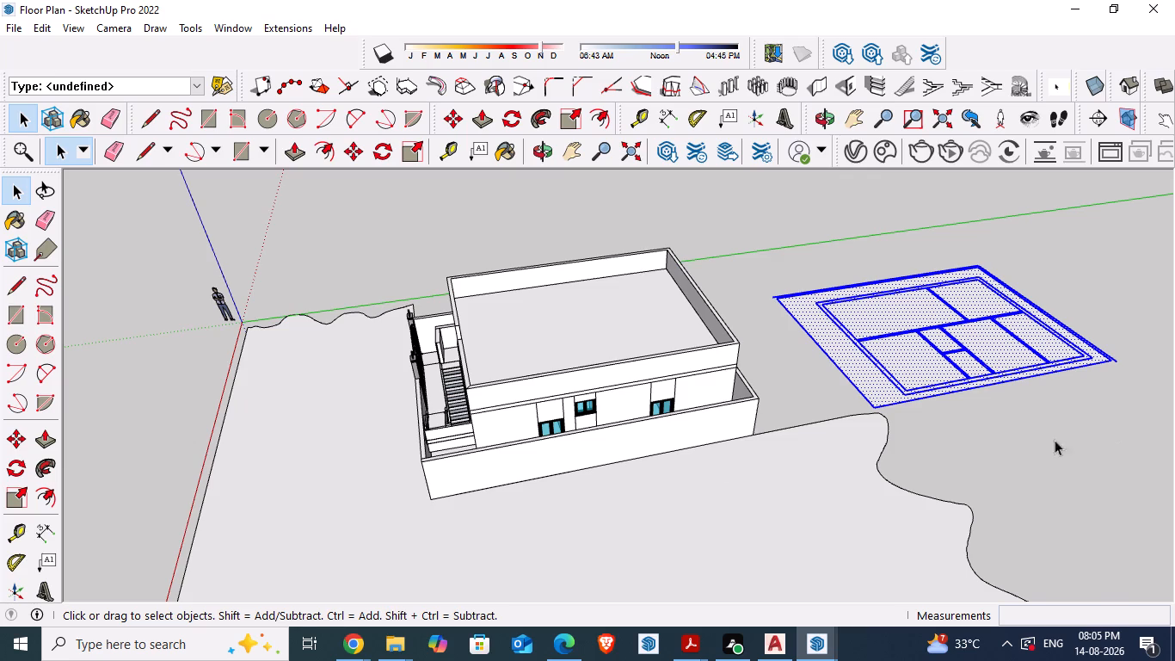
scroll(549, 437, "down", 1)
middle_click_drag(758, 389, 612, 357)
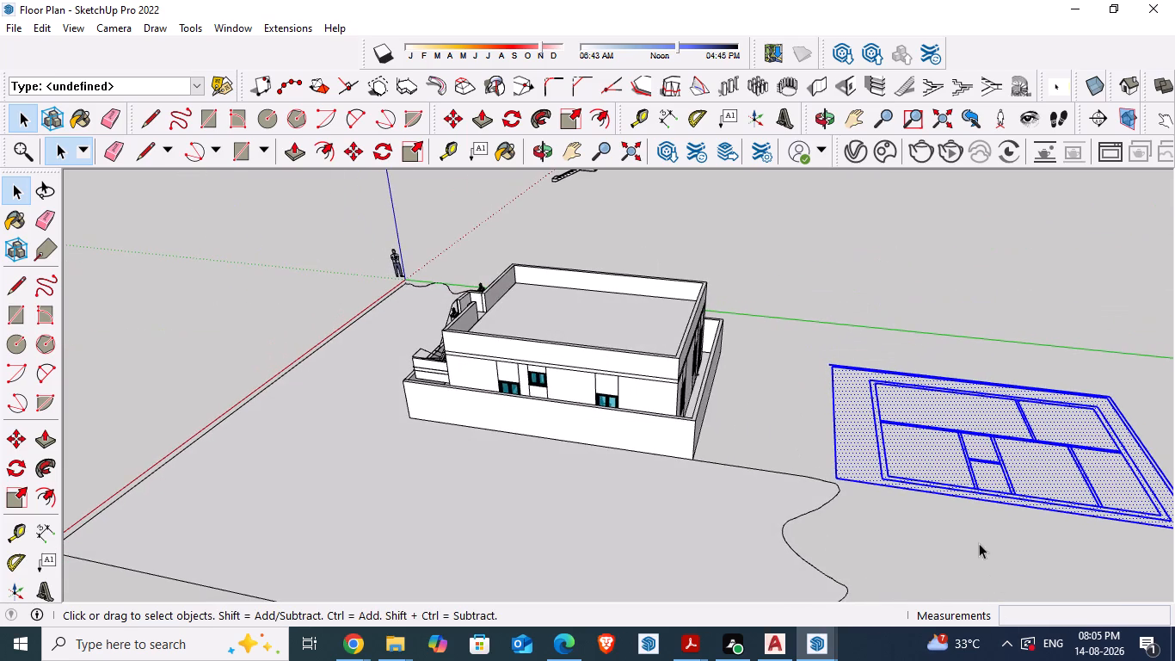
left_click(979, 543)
Create a component named floorr1 from the leftover floor plan beside the house together with the ground face.
scroll(527, 365, "down", 4)
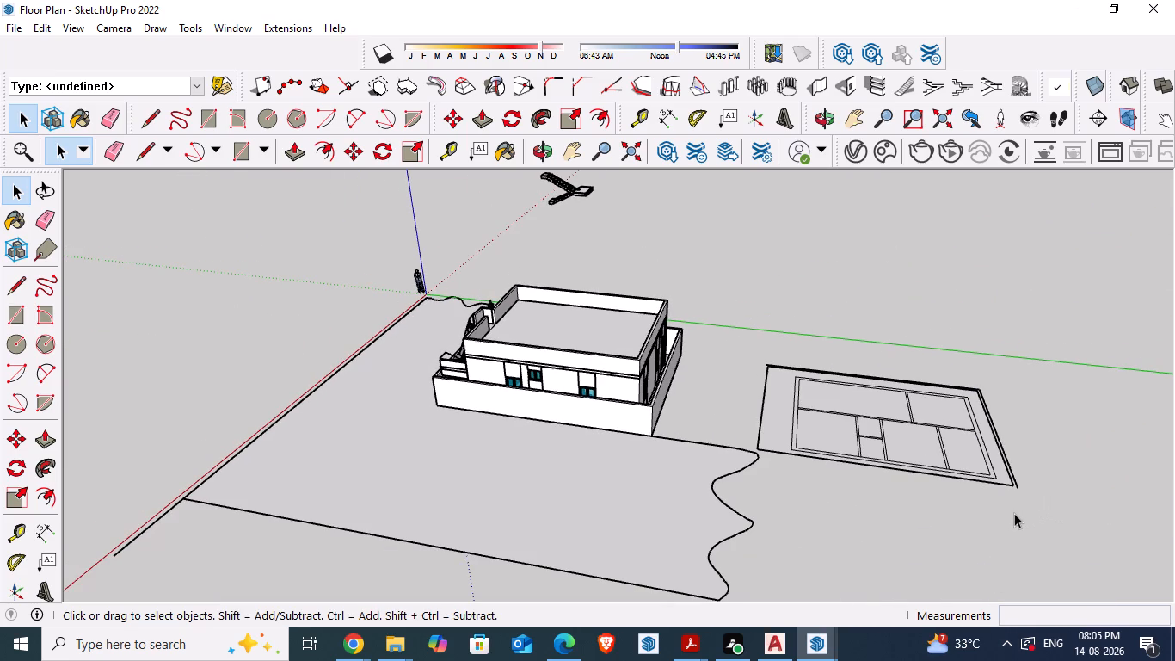
left_click_drag(1014, 513, 973, 392)
left_click(1048, 520)
left_click_drag(1049, 527, 1014, 461)
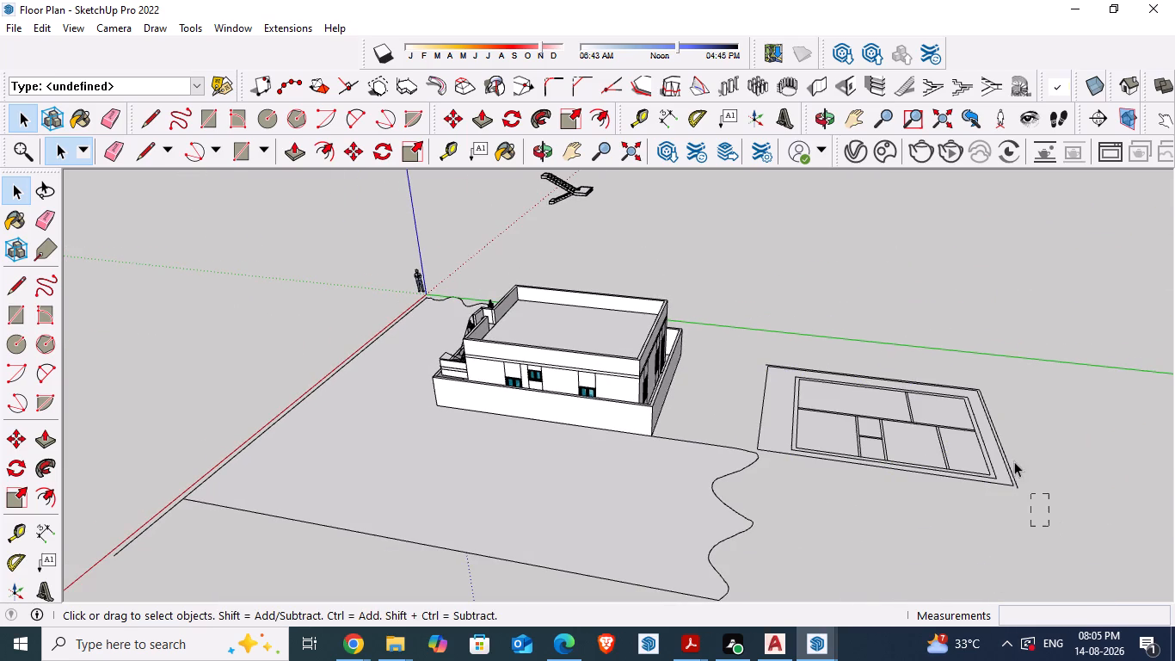
left_click_drag(1014, 461, 744, 348)
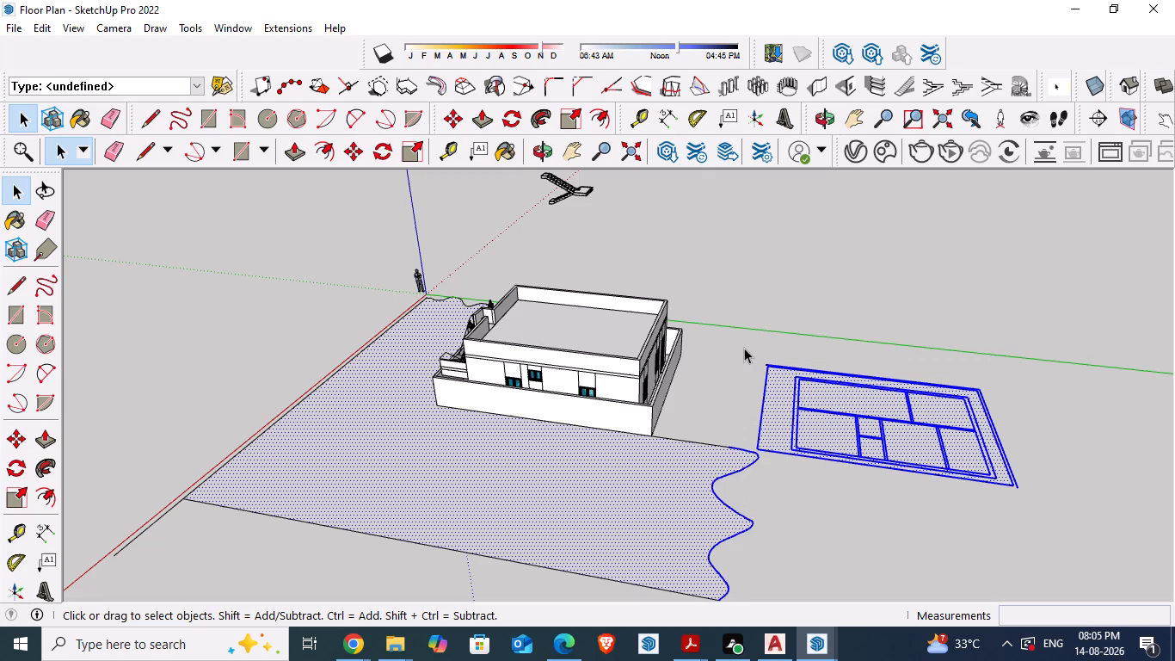
left_click(732, 510, "shift")
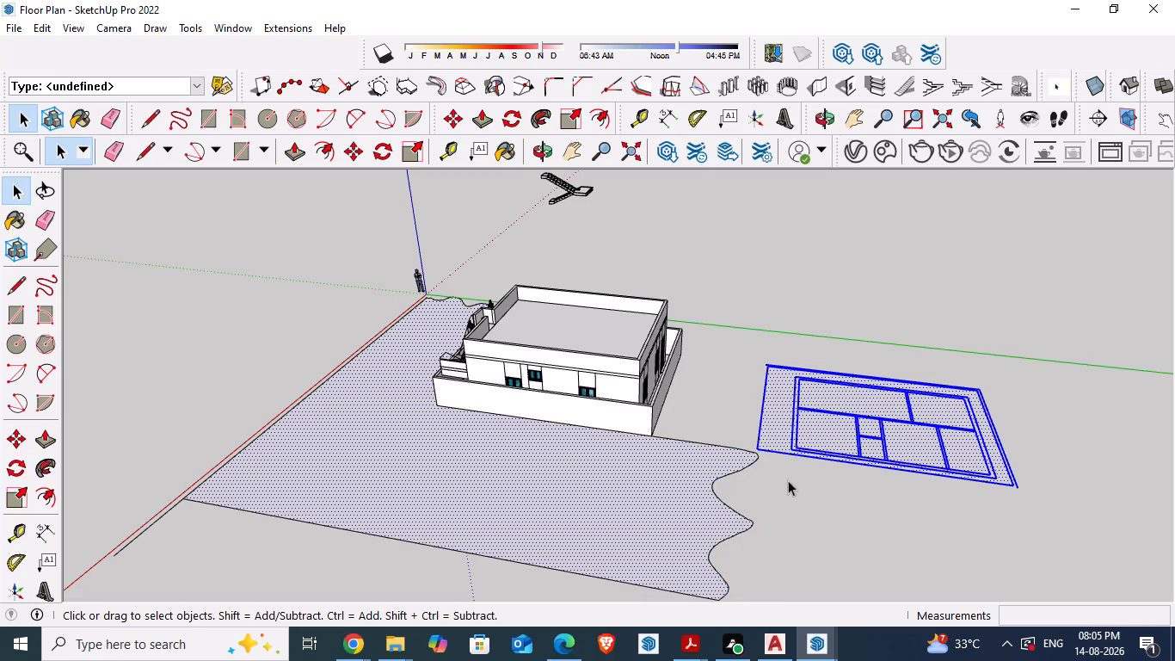
right_click(799, 392)
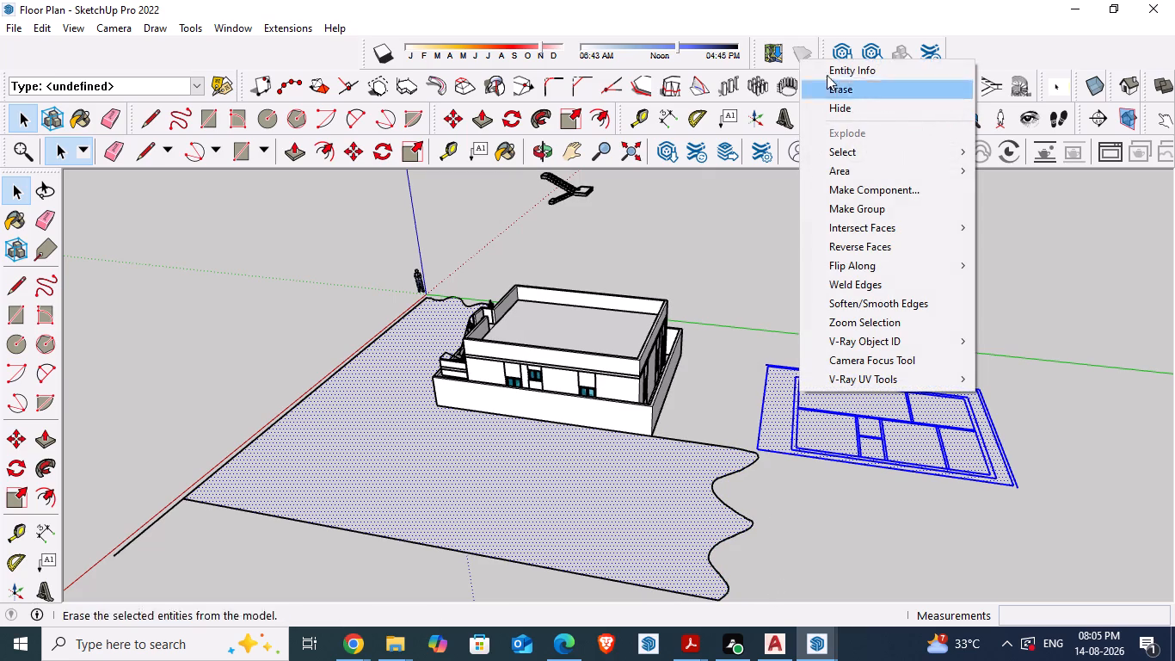
left_click(870, 191)
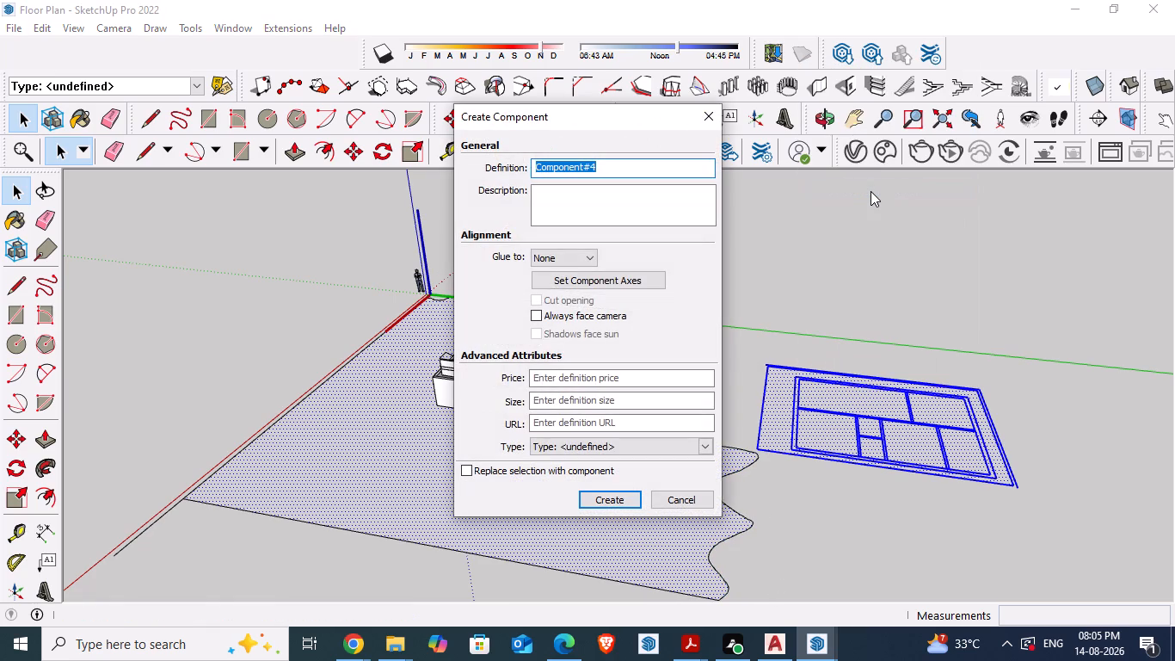
type("floorr1")
left_click(617, 497)
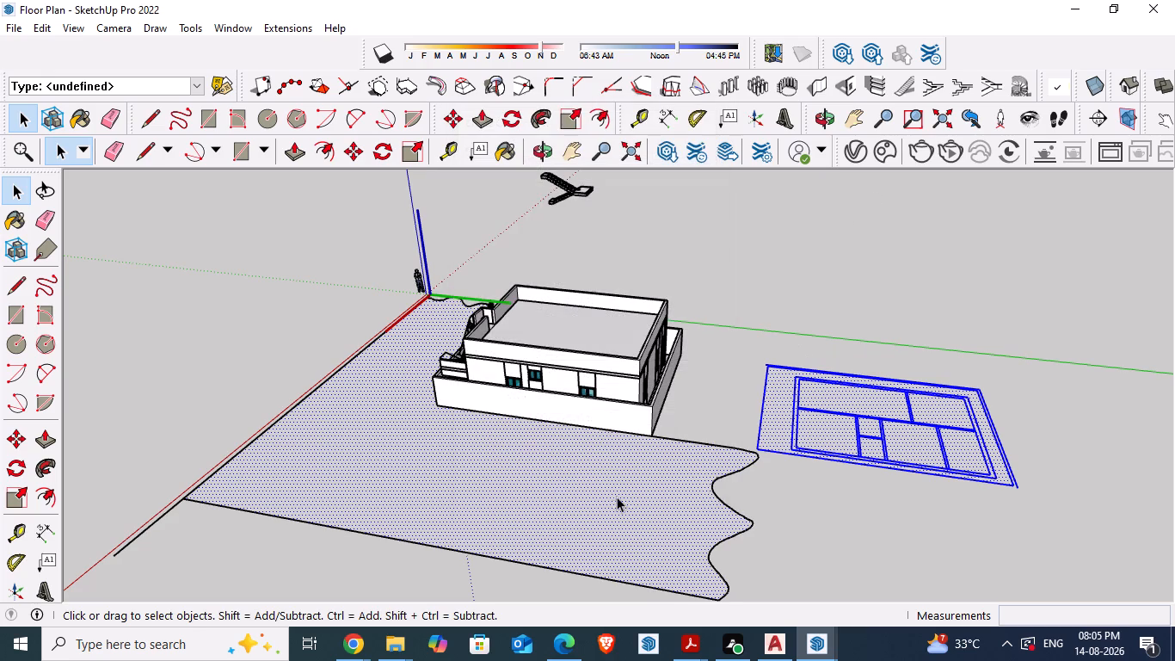
Delete the whole leftover floor plan drawing beside the house, leaving the house and ground in place.
left_click(797, 414)
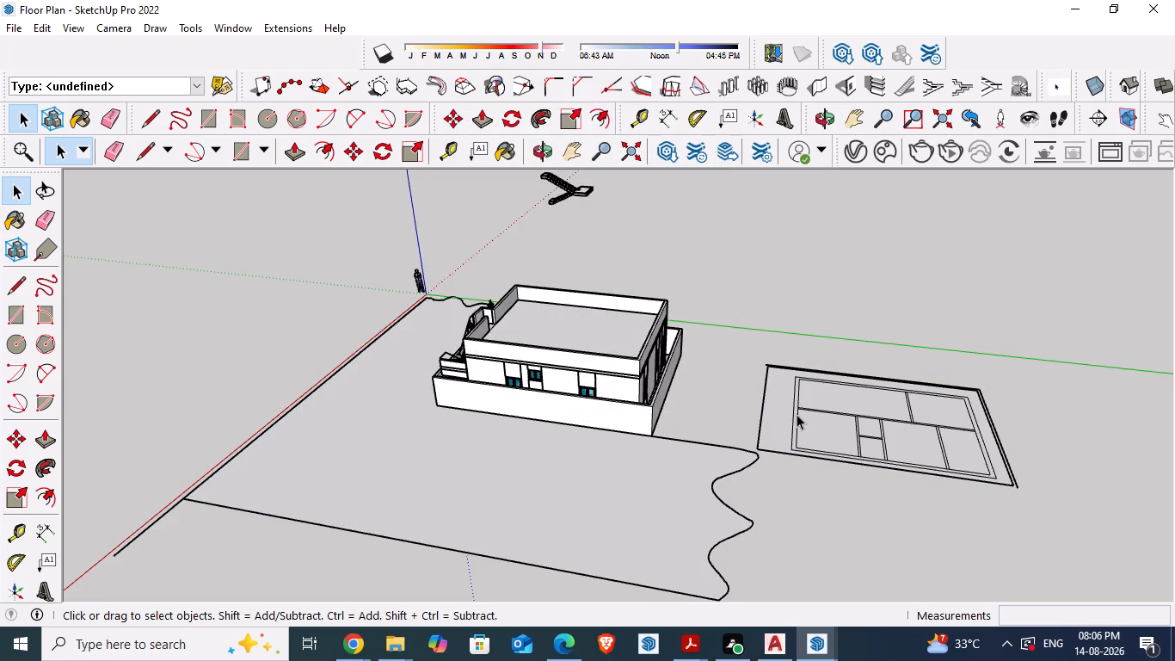
left_click(770, 384)
left_click_drag(735, 320, 1025, 485)
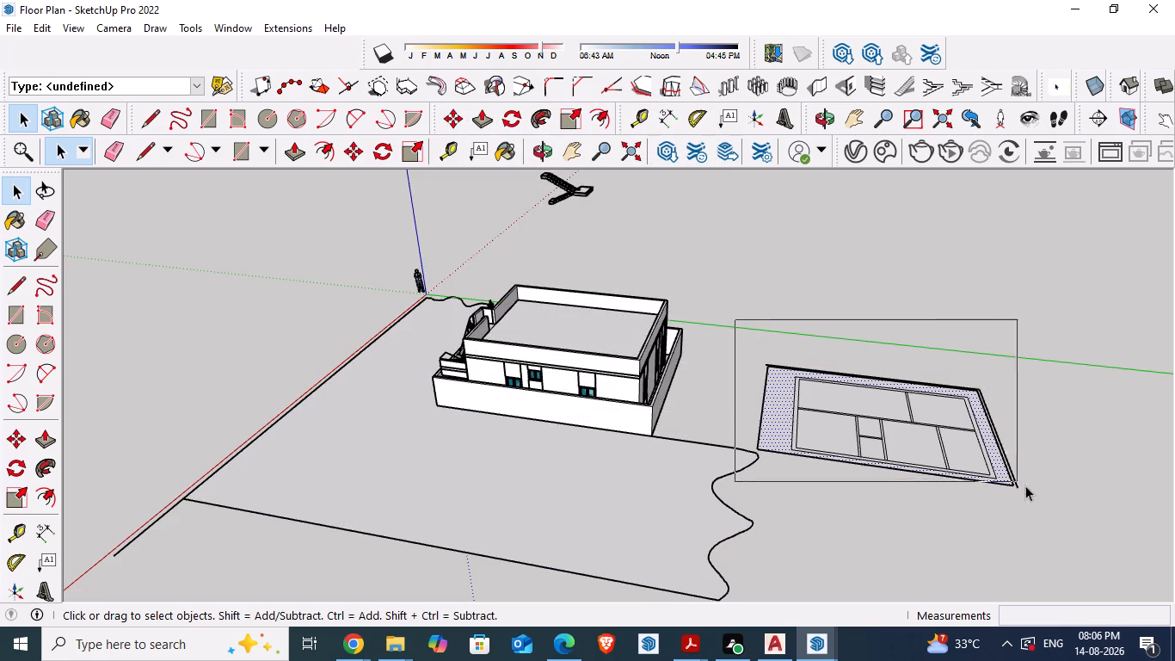
left_click_drag(1025, 485, 1060, 510)
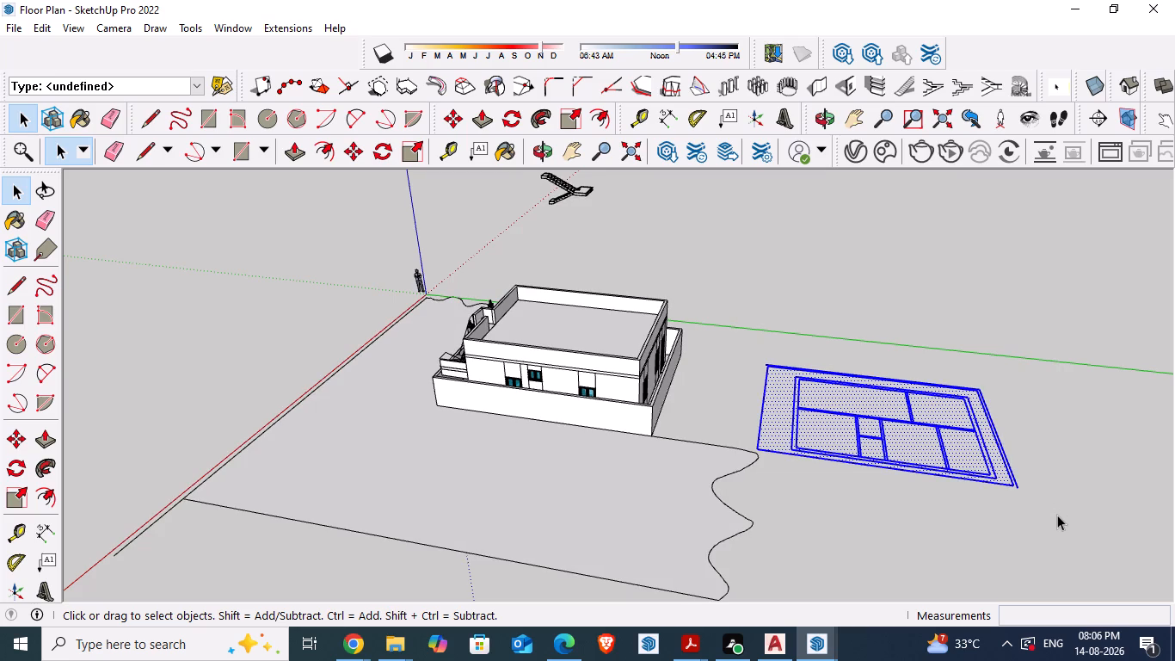
key("Delete")
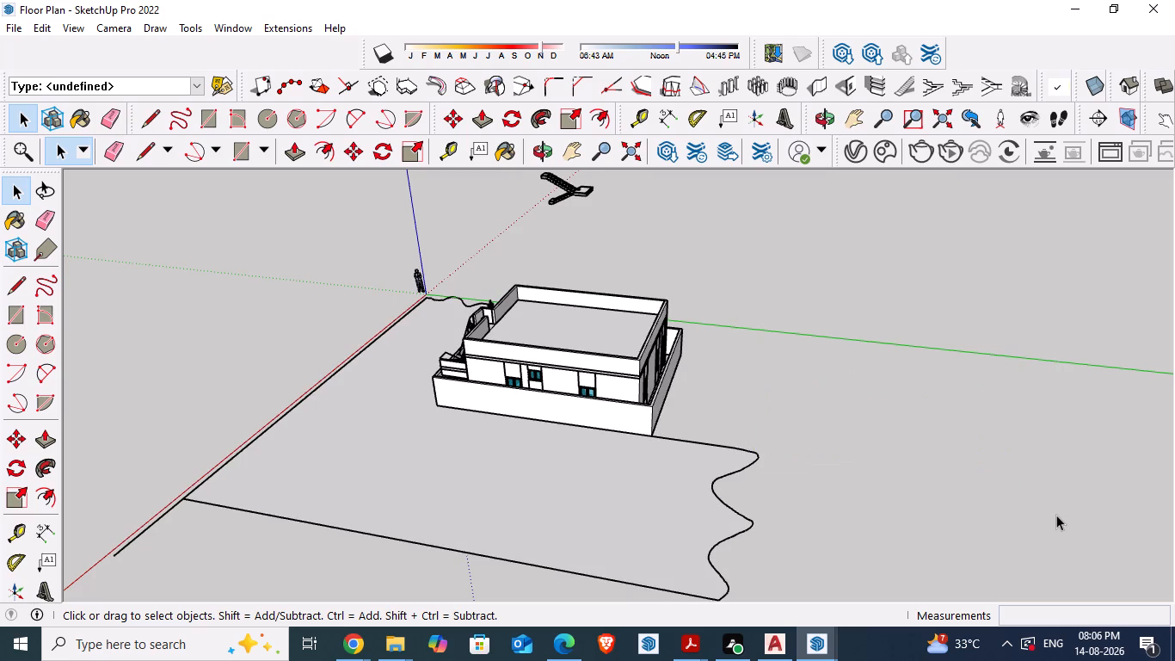
Inspect the house from the front corner, examining the gate, entrance, staircase and roof parapet.
scroll(827, 426, "down", 4)
middle_click_drag(425, 500, 704, 520)
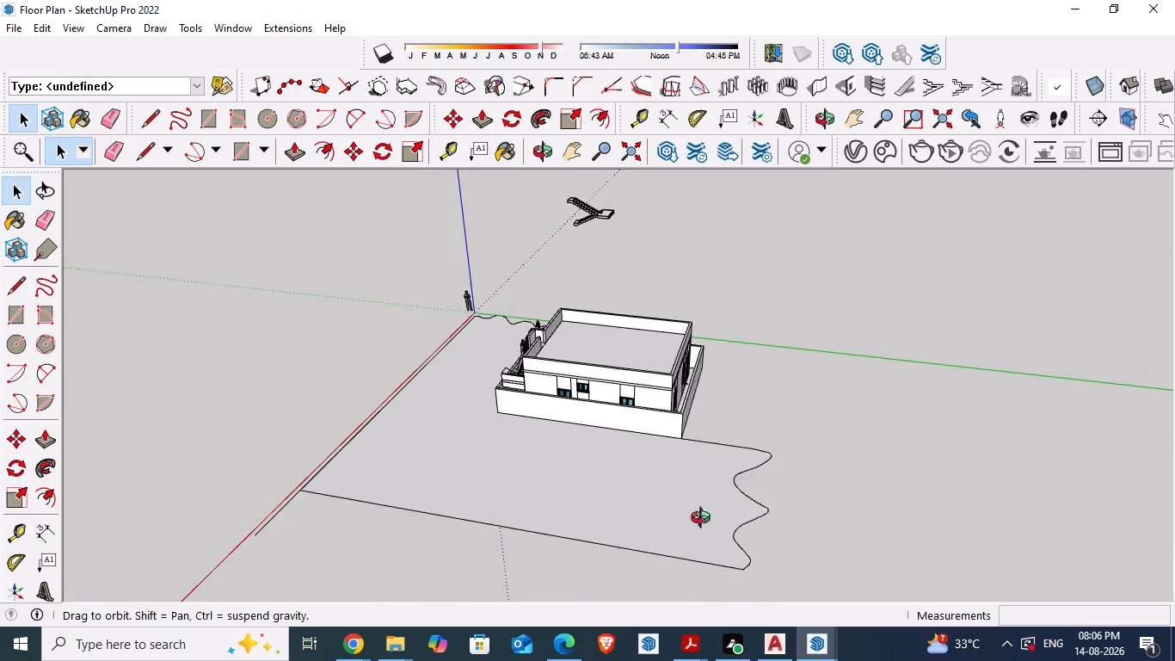
middle_click_drag(704, 520, 789, 520)
scroll(599, 519, "up", 1)
middle_click_drag(529, 529, 512, 545)
scroll(512, 545, "down", 1)
scroll(483, 419, "up", 3)
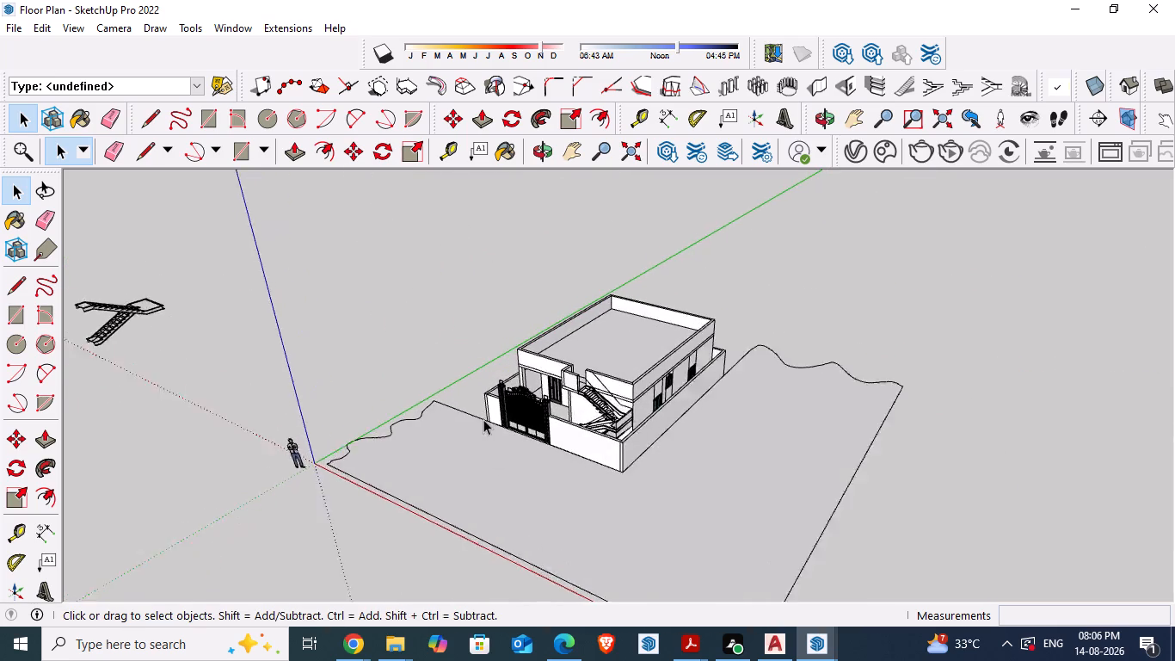
scroll(483, 419, "up", 8)
scroll(672, 401, "up", 4)
middle_click(653, 467)
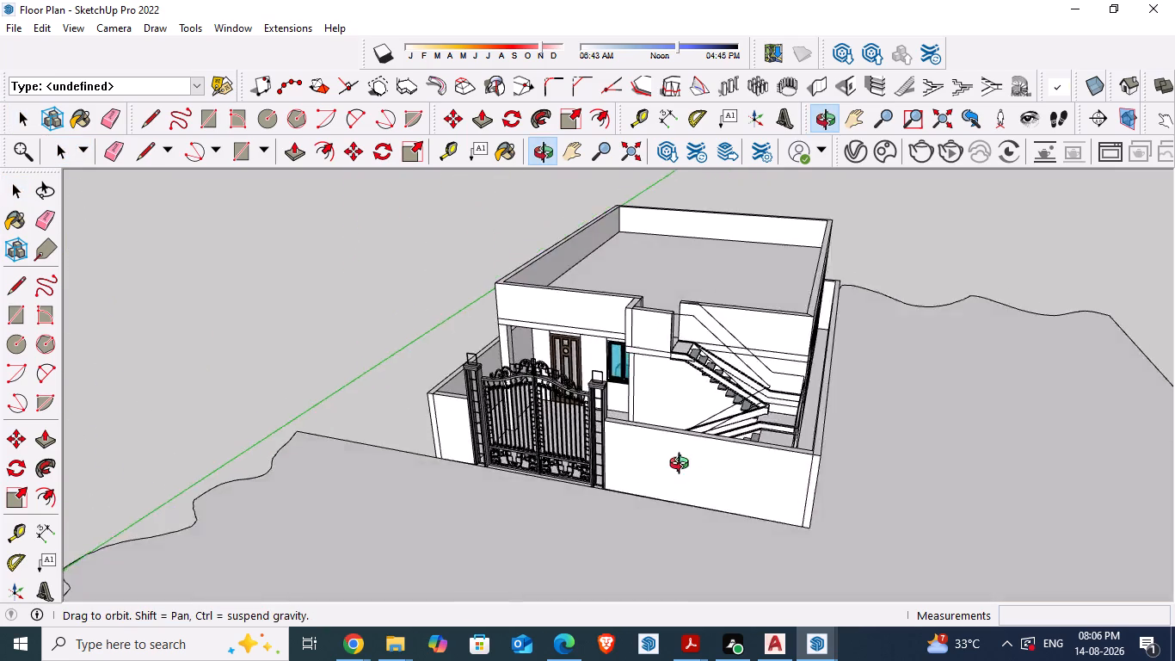
scroll(649, 454, "up", 2)
middle_click_drag(693, 484, 715, 450)
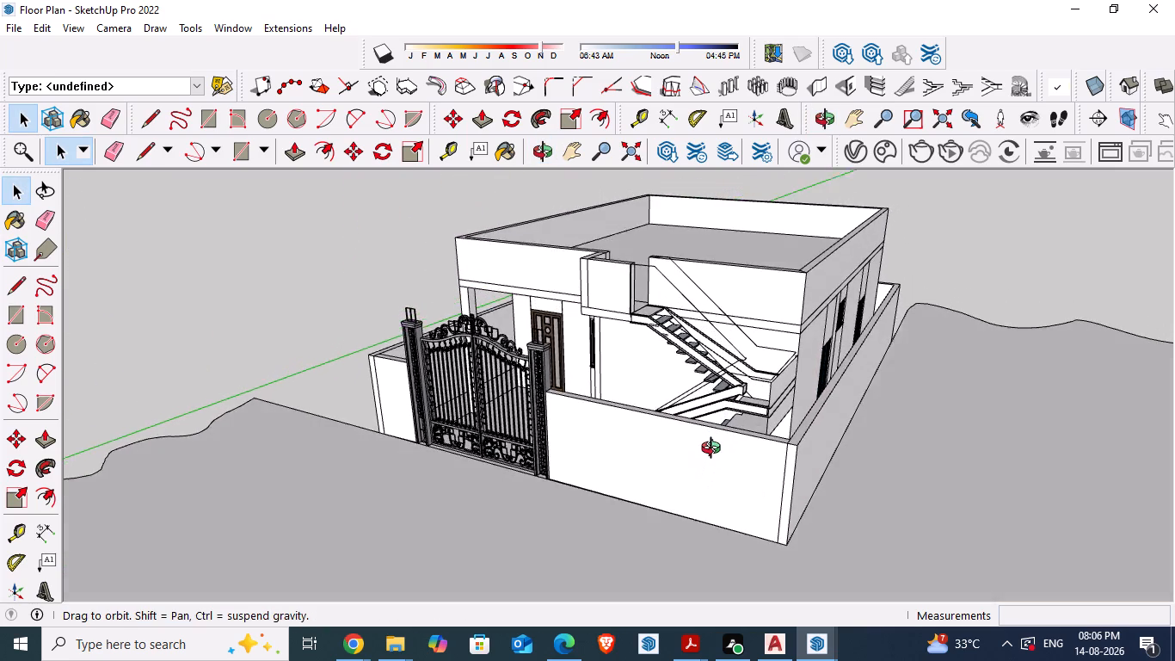
middle_click_drag(715, 450, 721, 446)
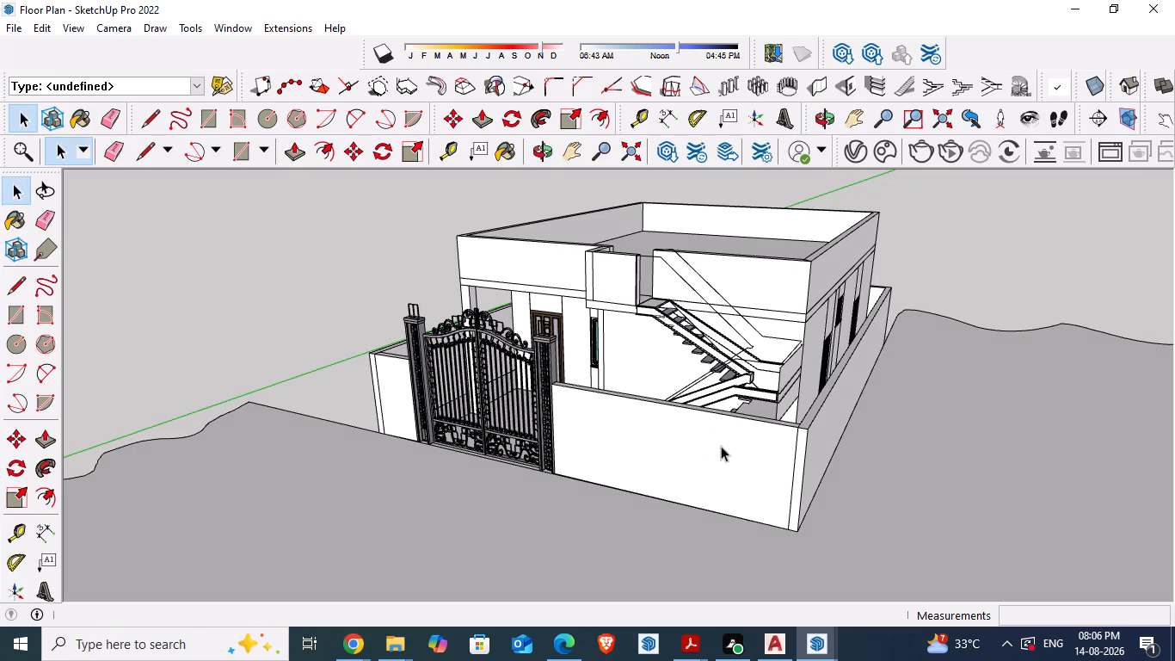
scroll(605, 434, "up", 1)
middle_click_drag(558, 454, 574, 466)
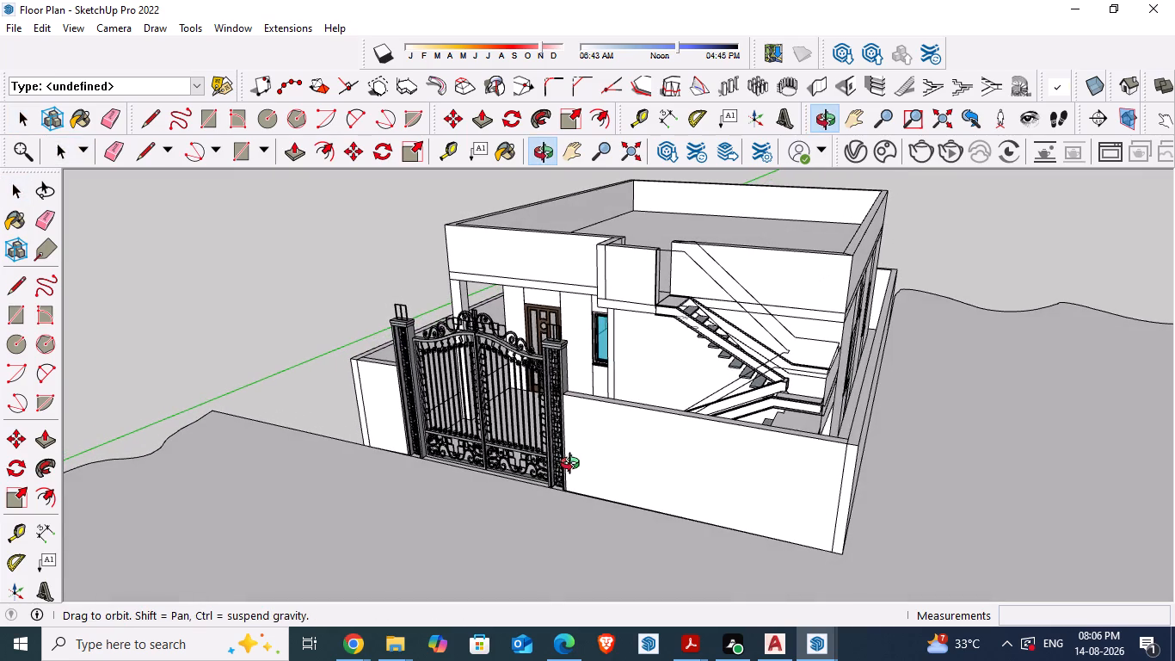
middle_click_drag(574, 466, 570, 484)
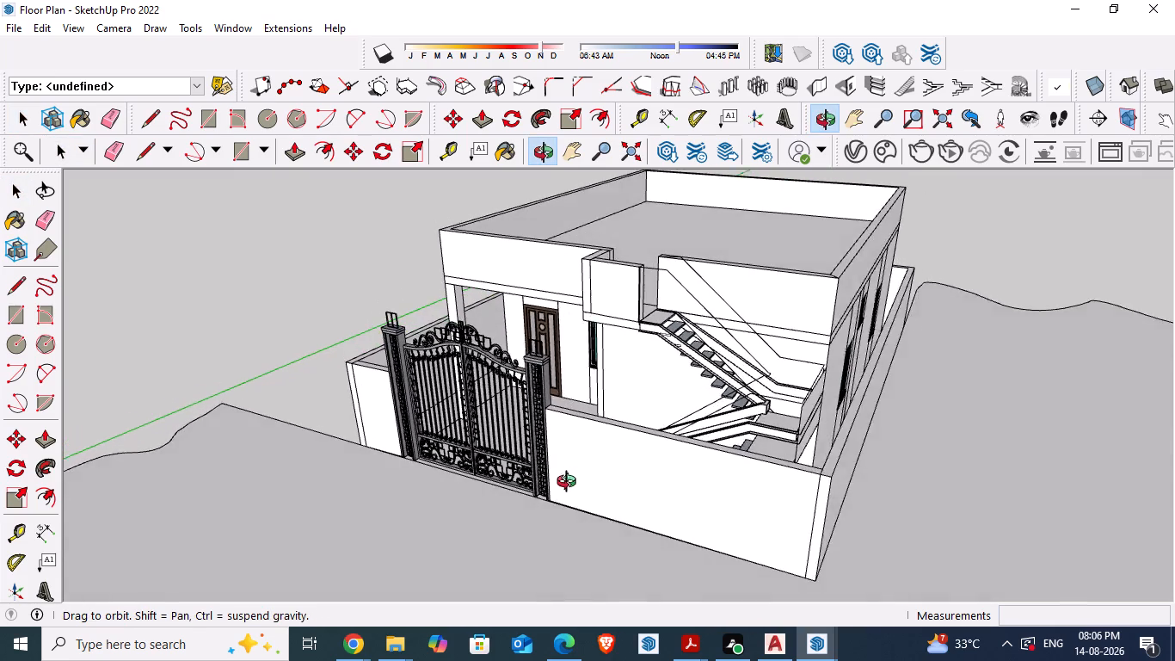
middle_click_drag(570, 484, 585, 494)
scroll(554, 438, "up", 2)
scroll(533, 472, "down", 2)
middle_click_drag(491, 583, 498, 543)
scroll(578, 368, "up", 1)
middle_click_drag(543, 380, 507, 393)
scroll(484, 408, "down", 2)
scroll(660, 311, "up", 1)
scroll(655, 305, "down", 3)
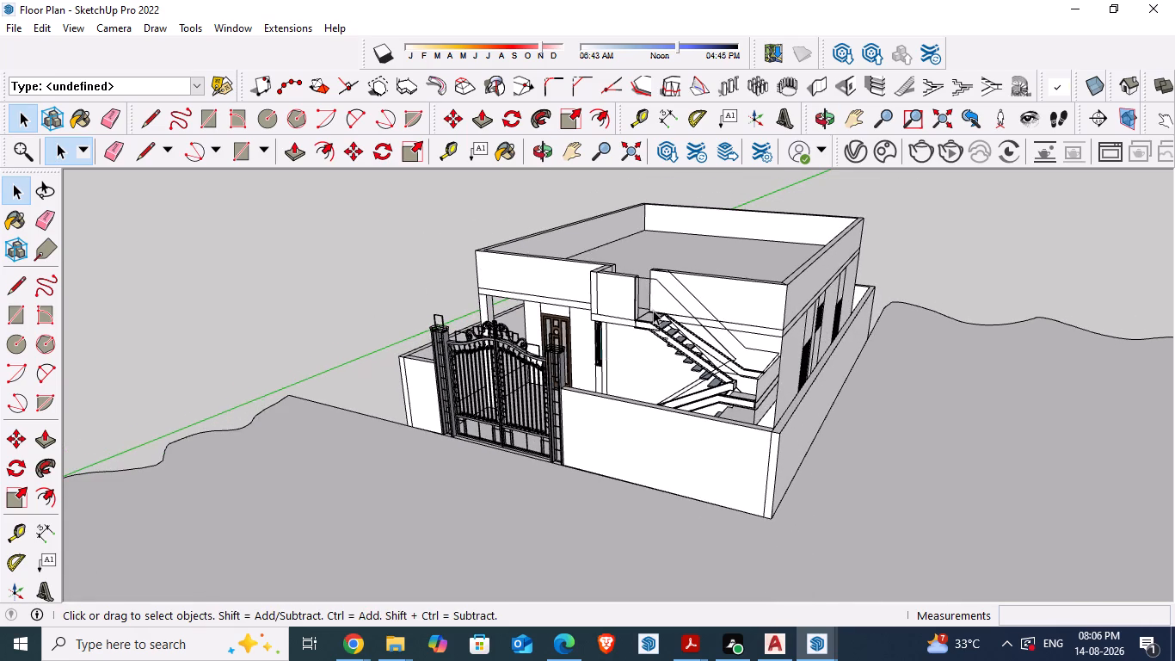
scroll(651, 247, "up", 2)
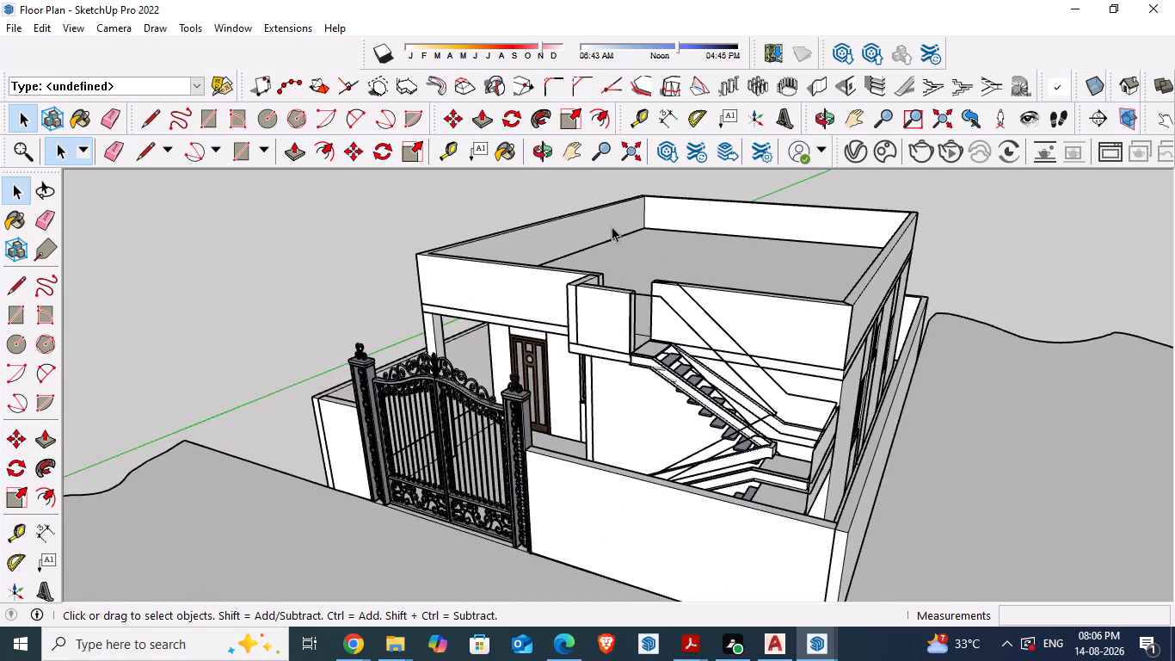
scroll(612, 226, "down", 1)
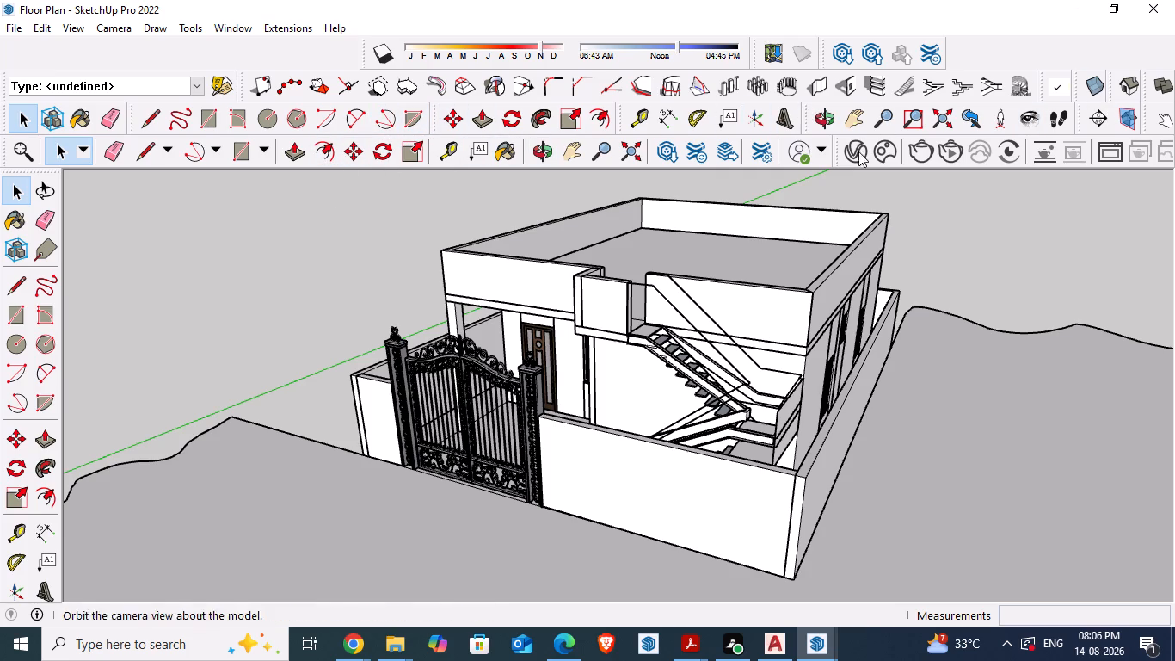
Start a V-Ray render of the house's front corner view and dismiss the V-Ray update notification.
left_click(918, 151)
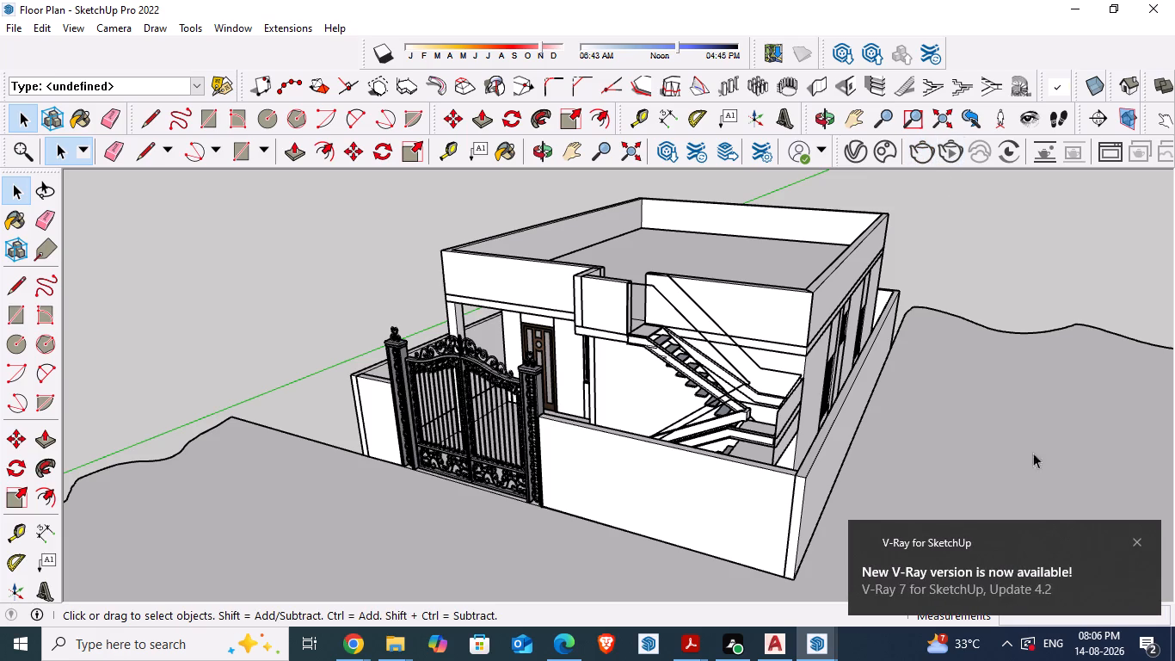
left_click(1145, 540)
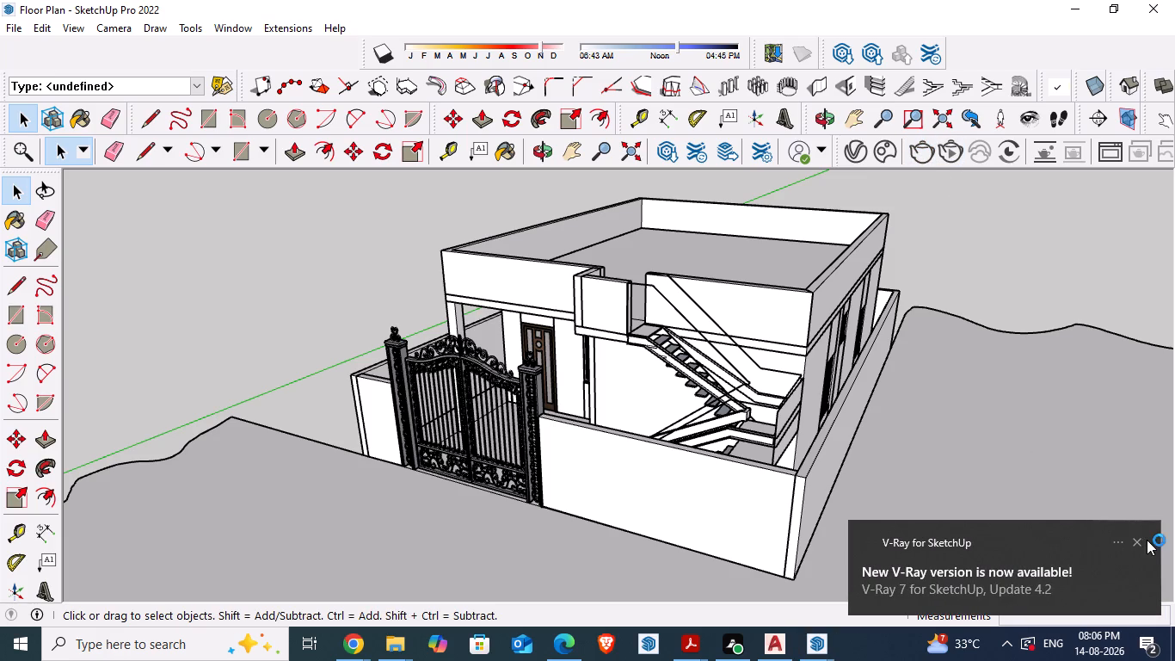
left_click(1141, 542)
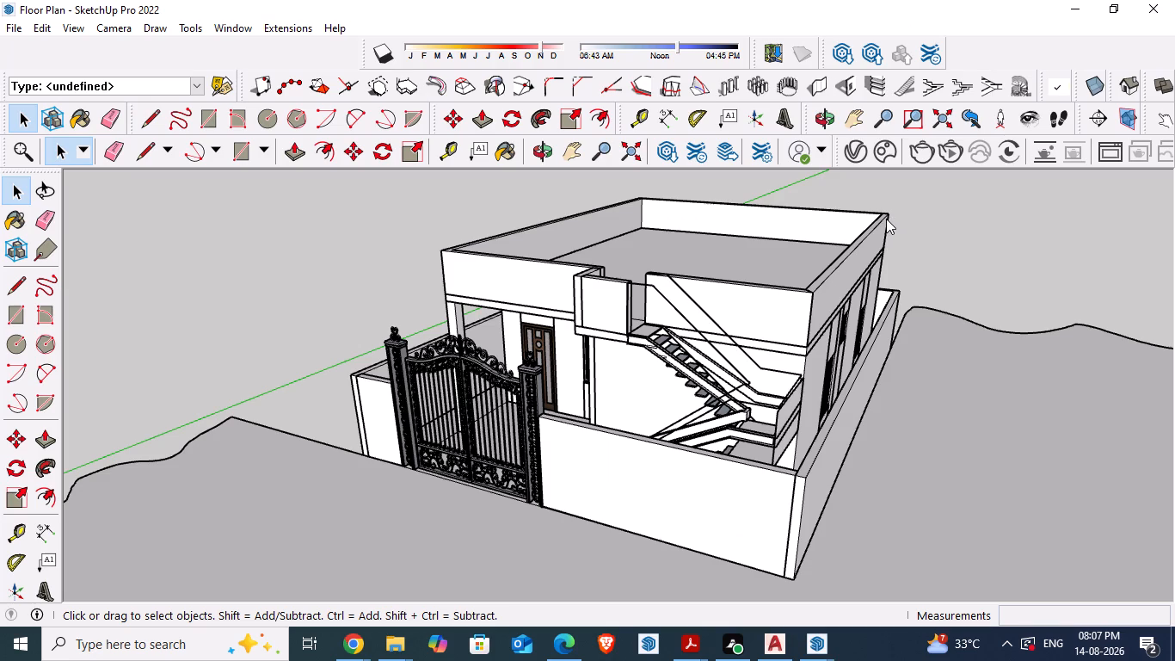
scroll(648, 355, "down", 1)
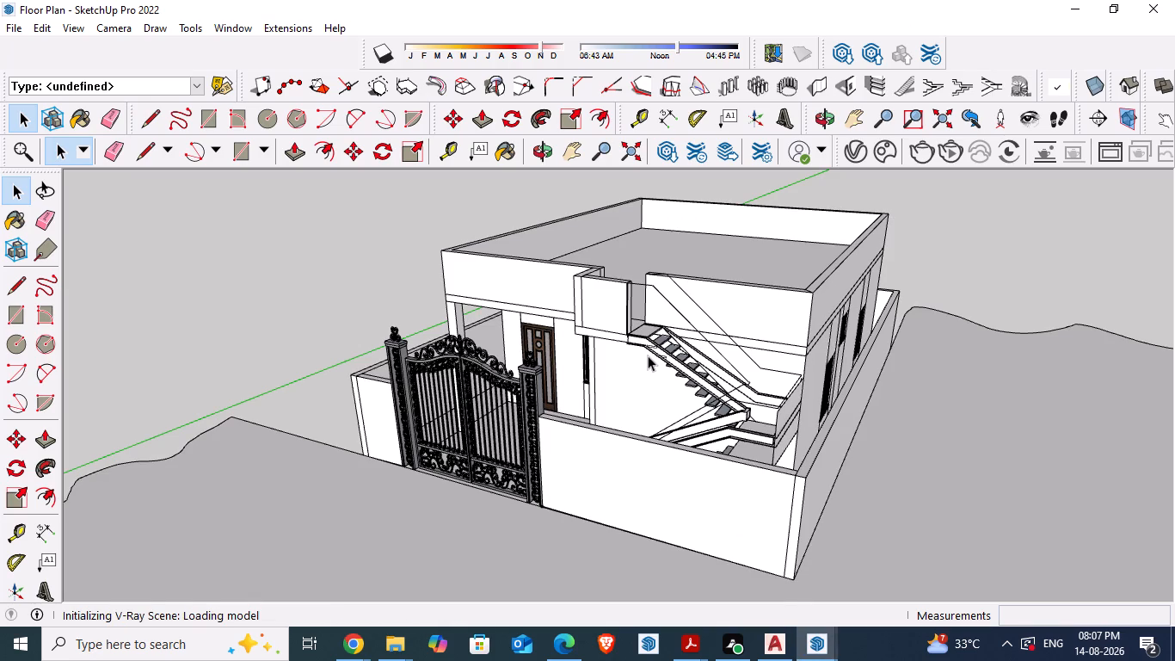
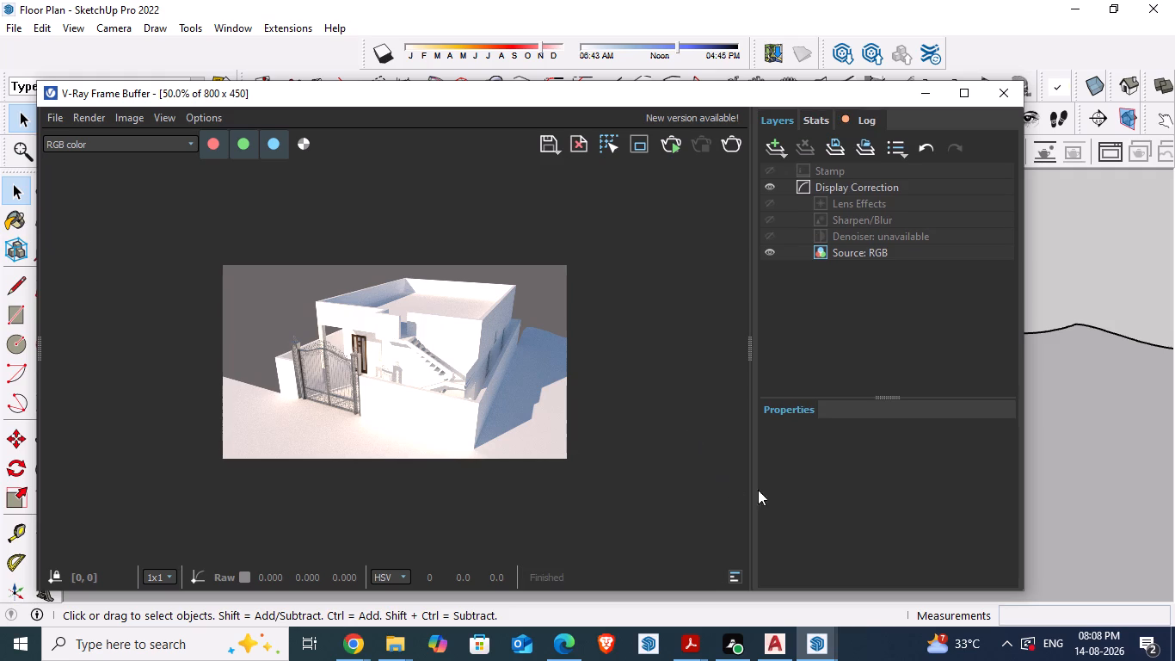
Save the rendered image as a PNG named "ground floor1" in the Intern folder on the Desktop.
left_click(554, 149)
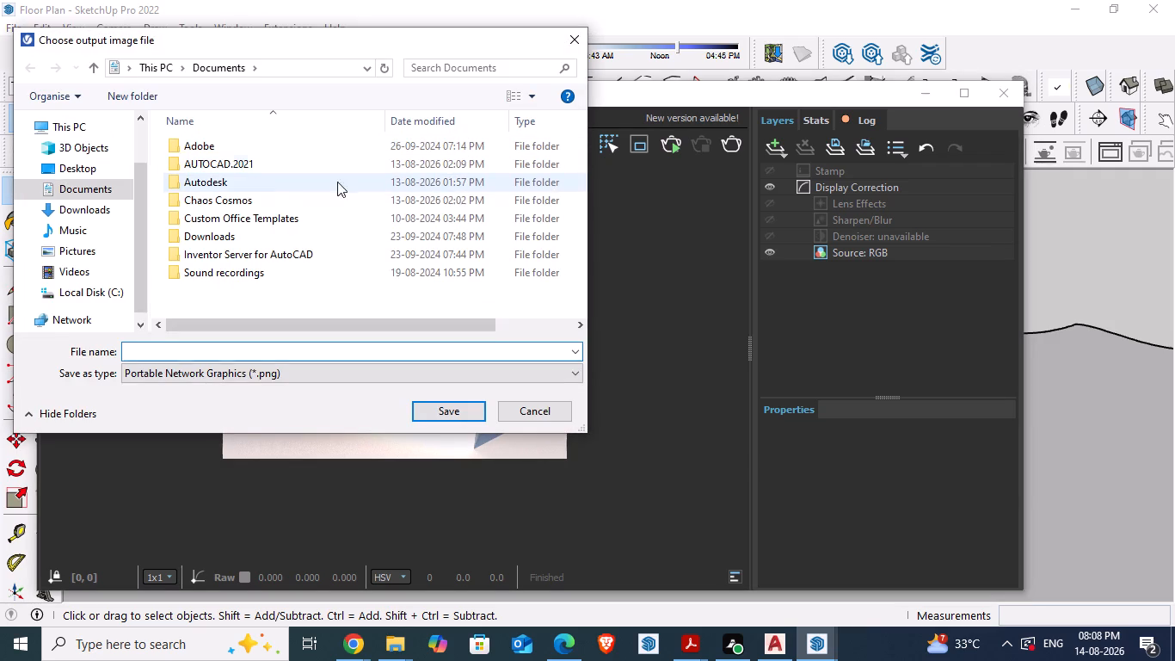
left_click(83, 166)
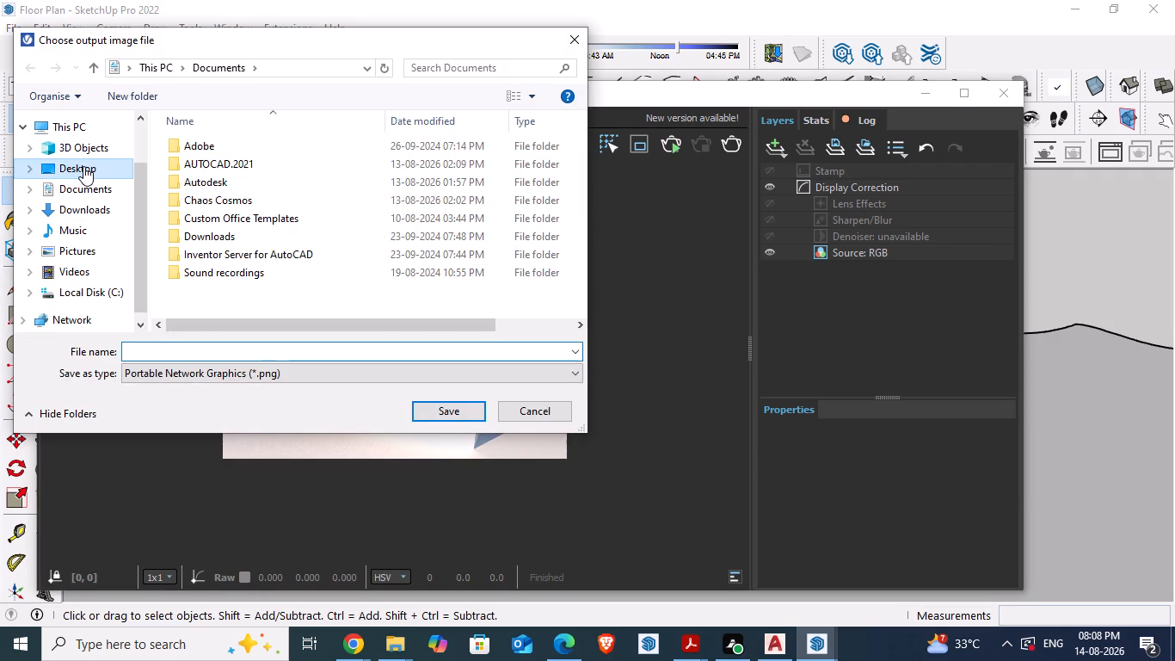
double_click(188, 170)
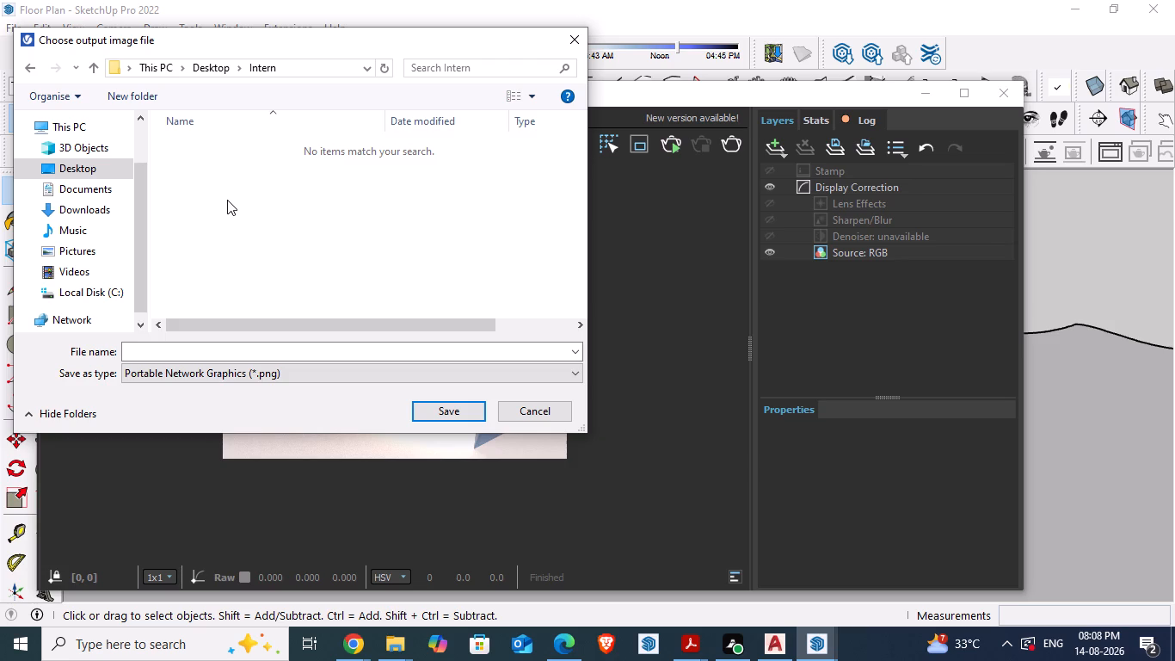
left_click(225, 353)
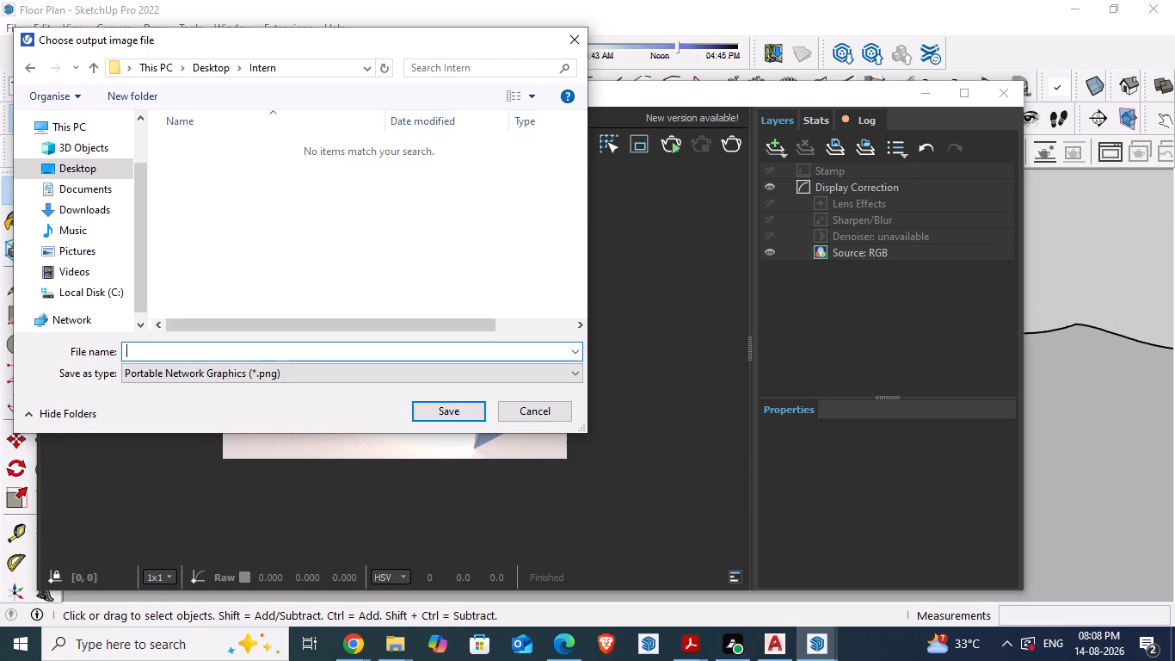
type("ground")
key("space")
type("floor1")
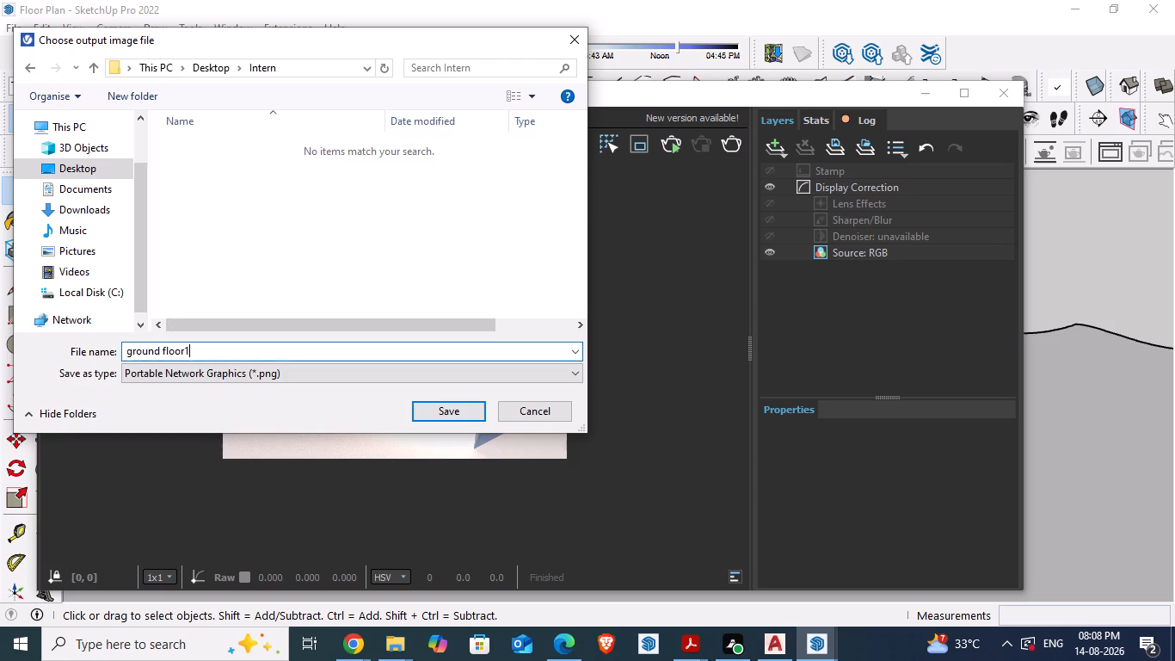
left_click(445, 410)
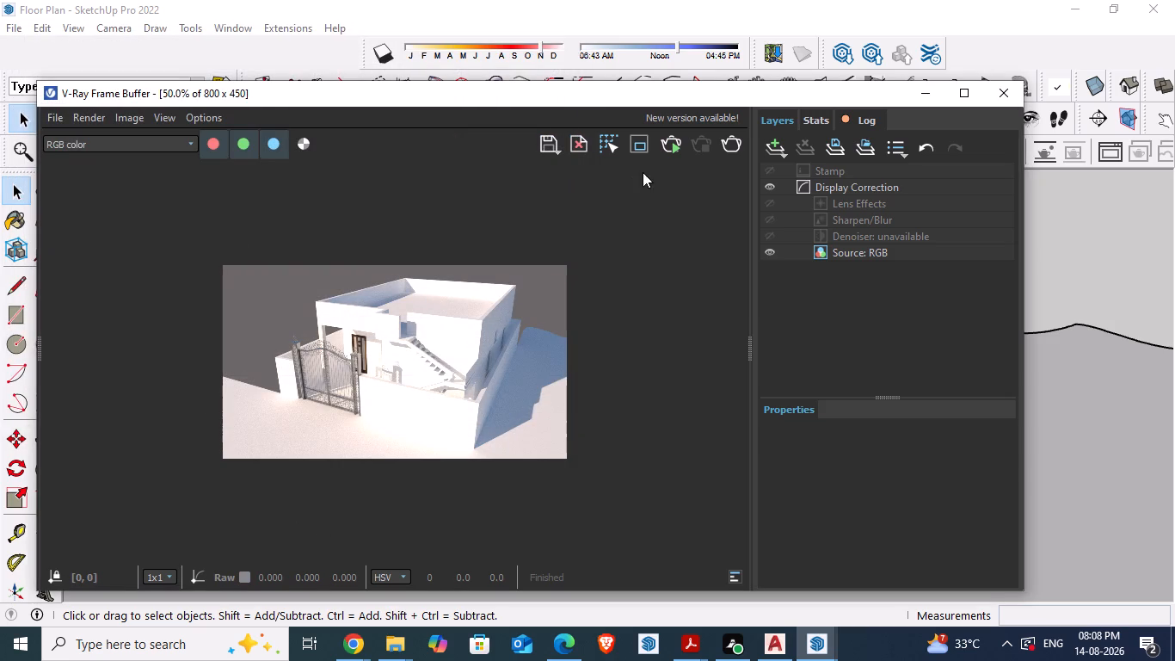
Check the frame buffer's render statistics and layers, and view the properties of the Source: RGB layer.
left_click(816, 123)
left_click(776, 120)
left_click(829, 256)
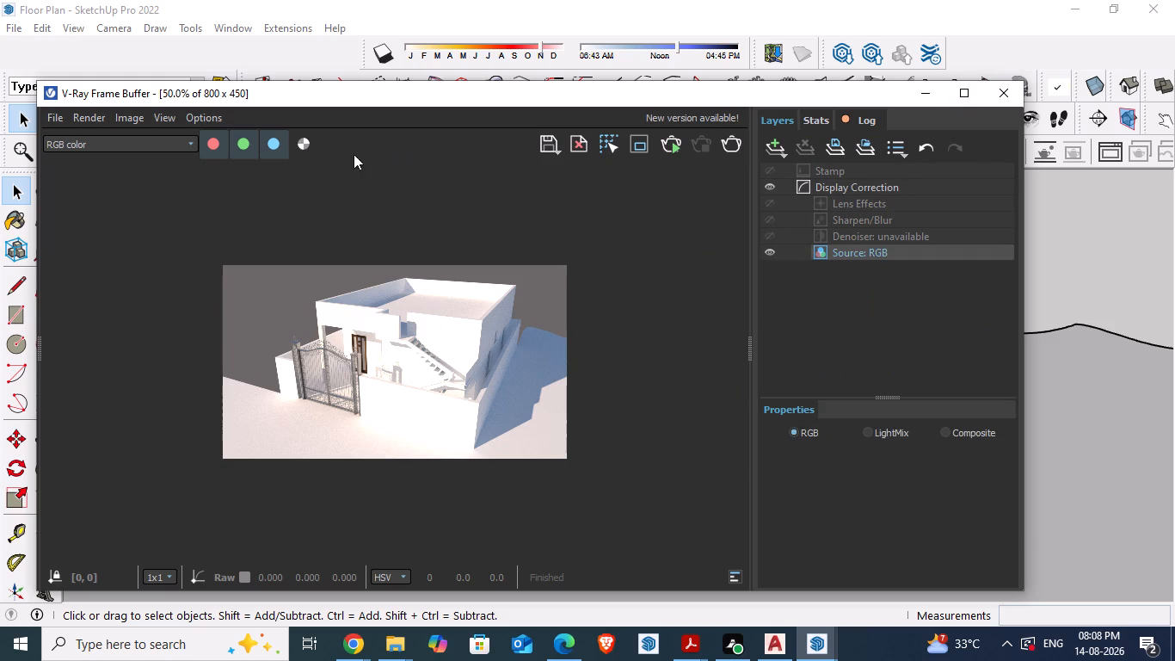
Preview the render with different red, green and blue channel combinations and in Alpha, return to RGB color, and close the frame buffer.
left_click(216, 145)
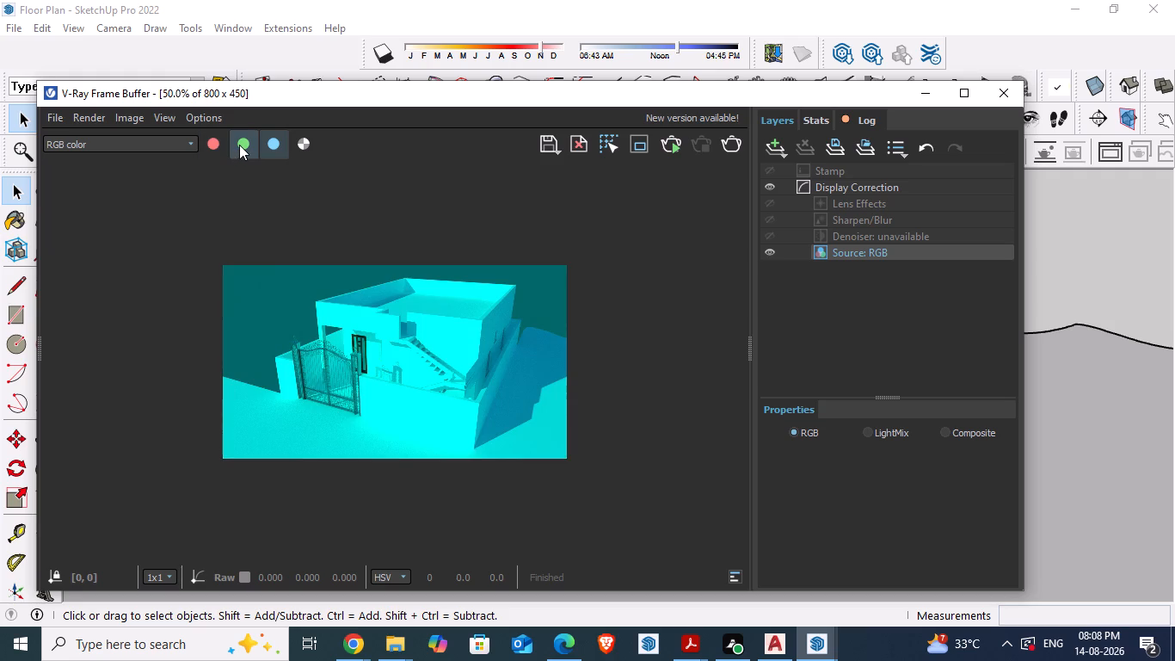
left_click(239, 145)
left_click(274, 145)
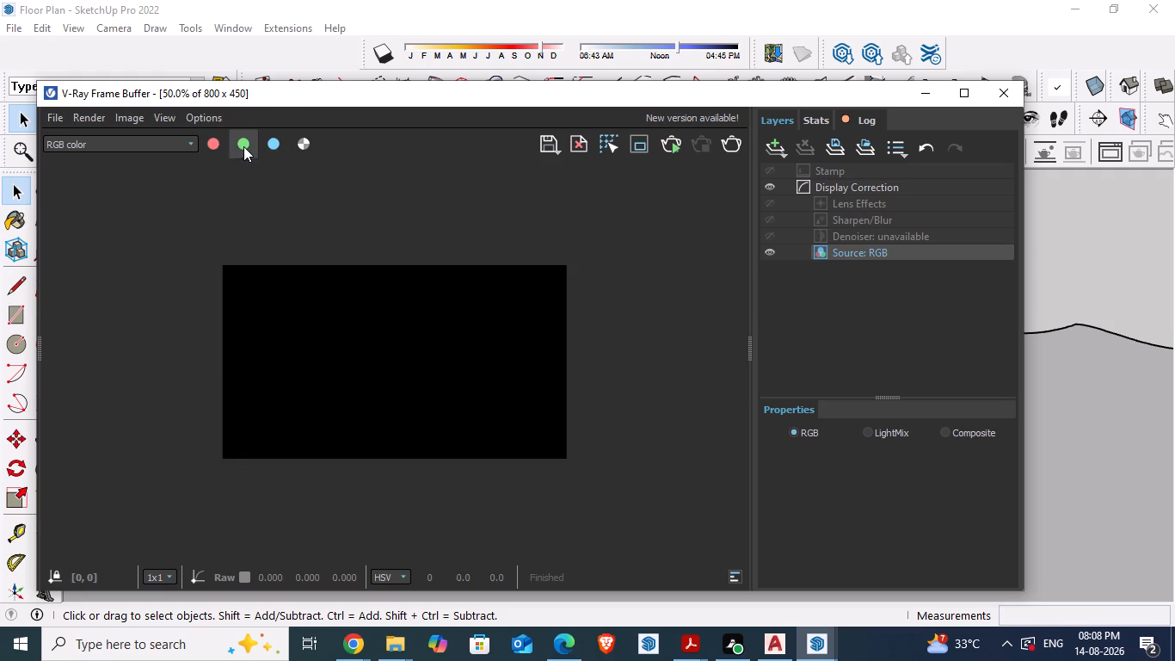
left_click(222, 143)
left_click(193, 146)
left_click(87, 170)
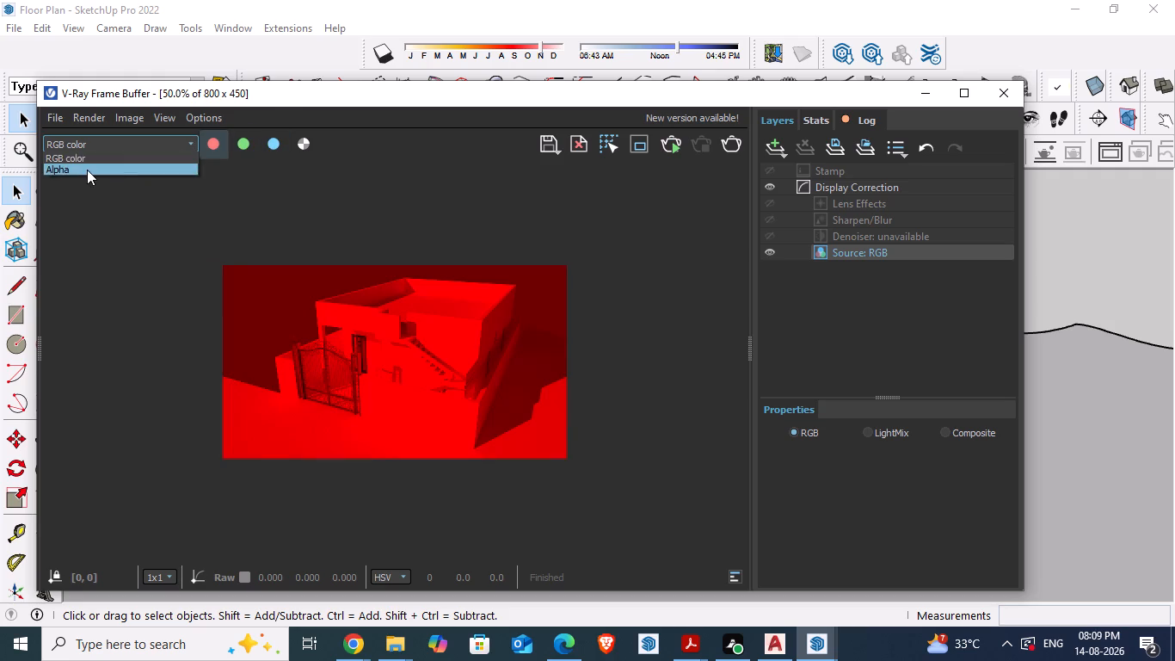
left_click(133, 143)
left_click(66, 158)
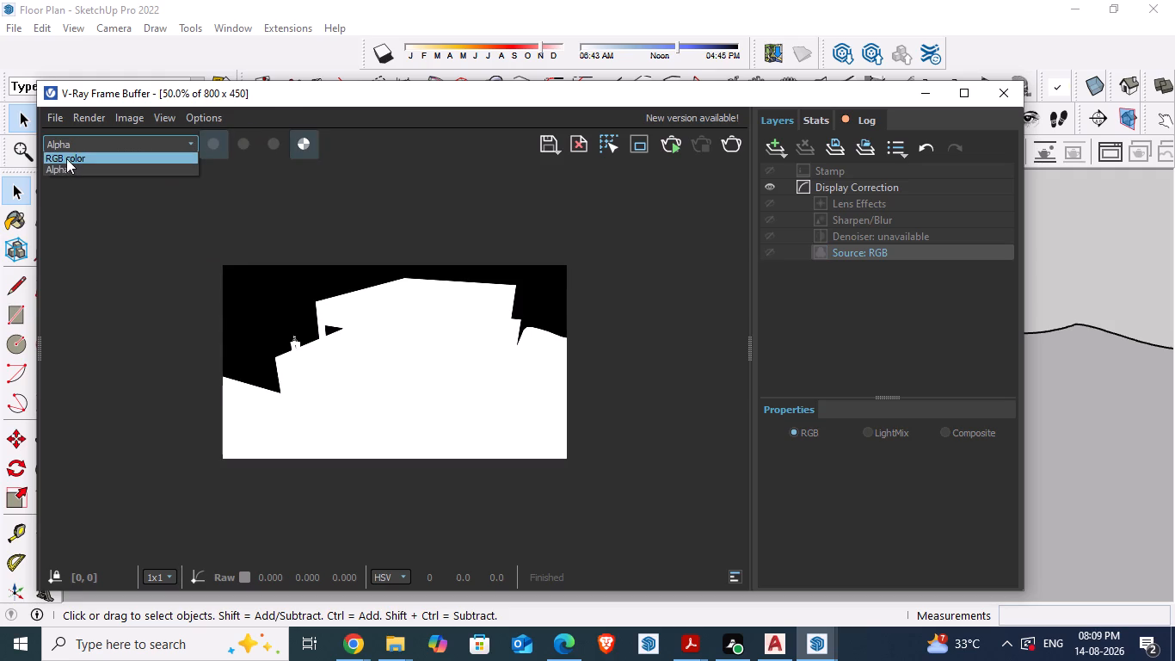
left_click(126, 142)
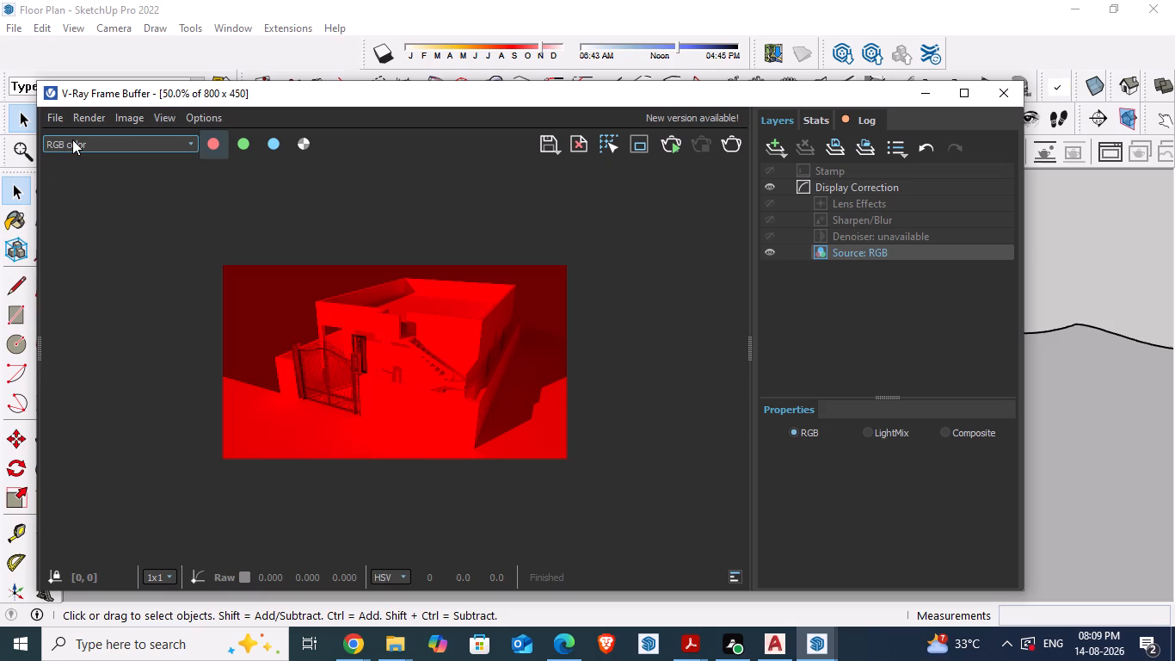
left_click(72, 139)
left_click(77, 143)
left_click(123, 140)
left_click(239, 144)
left_click(216, 142)
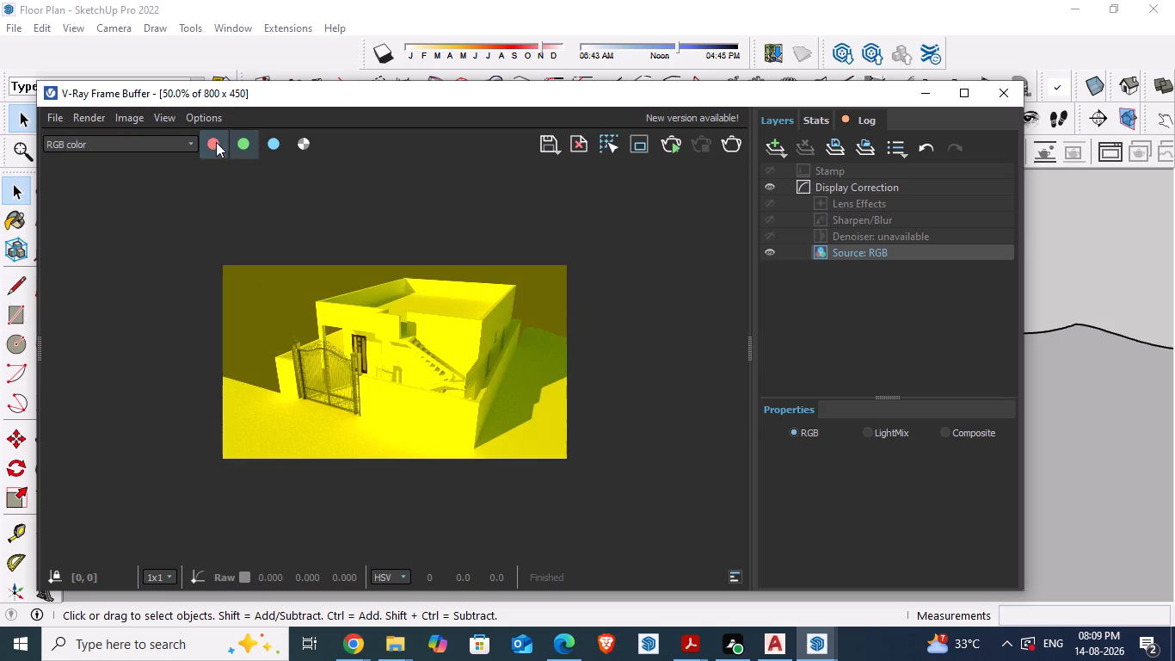
left_click(276, 142)
left_click(298, 144)
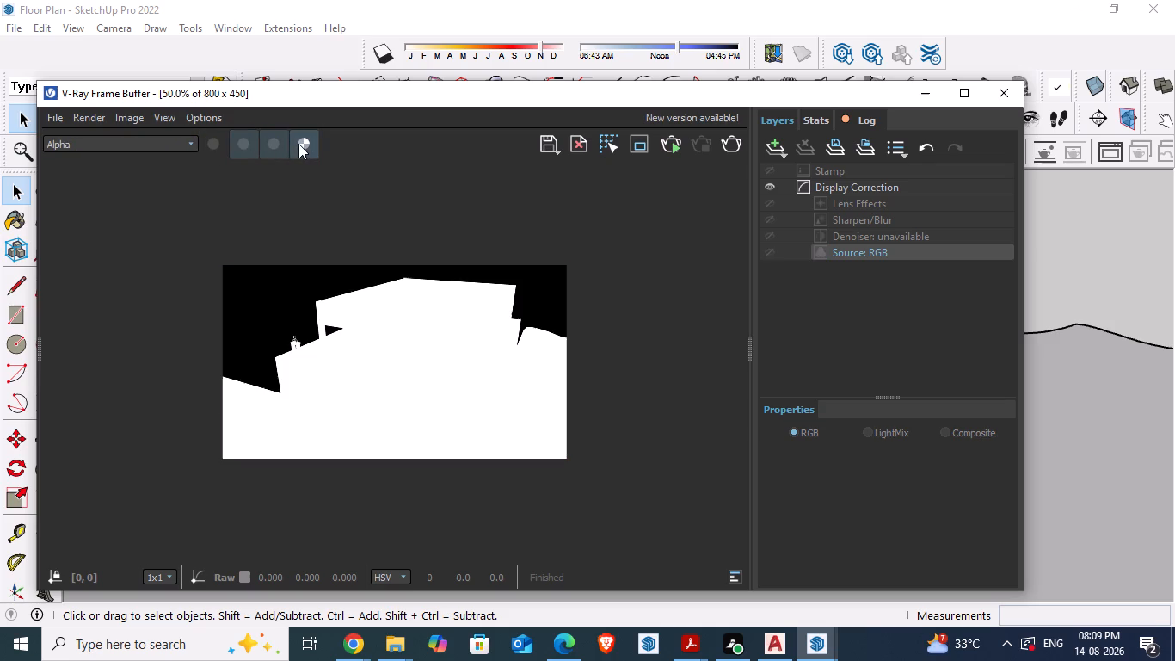
left_click(217, 141)
left_click(175, 151)
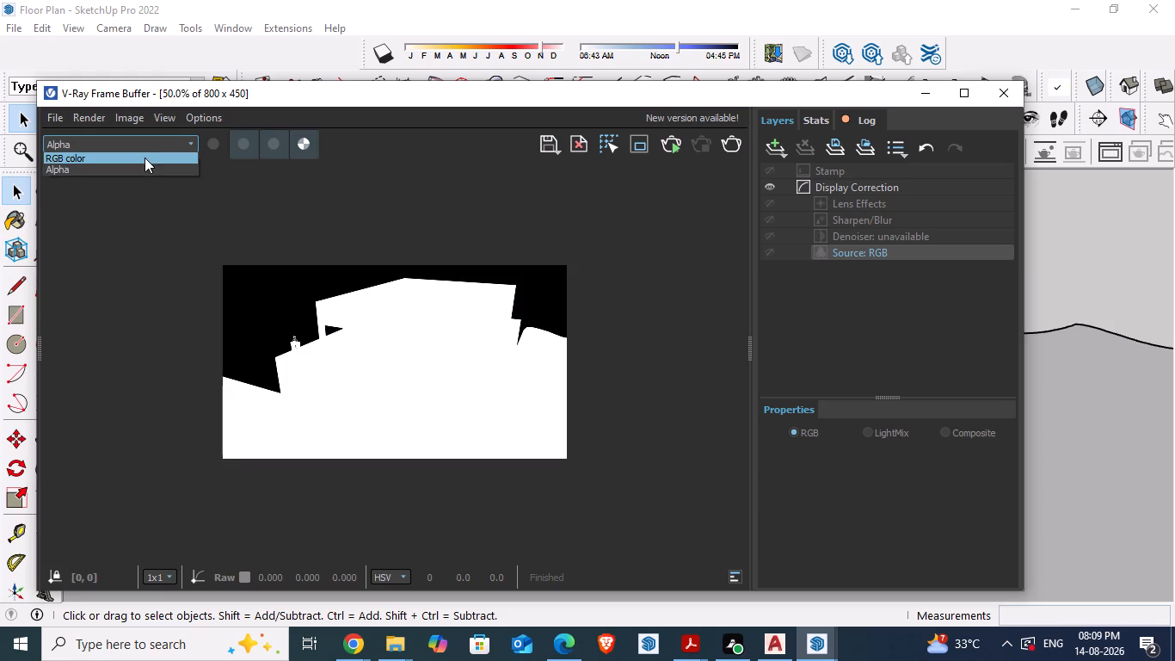
left_click(145, 158)
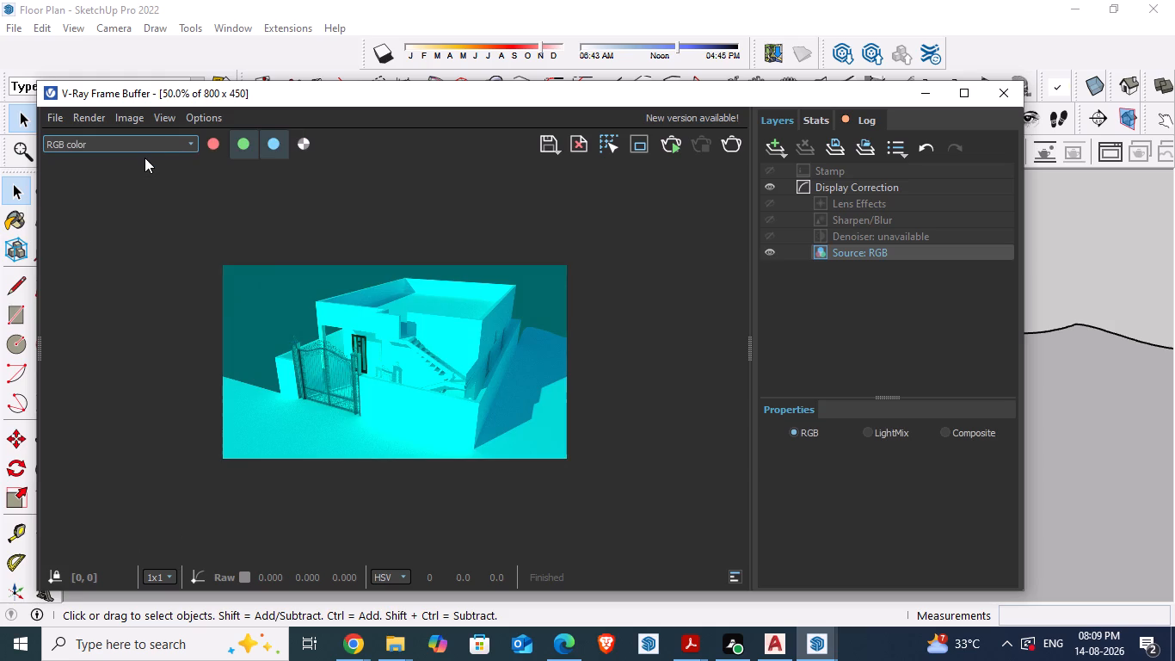
left_click(1004, 90)
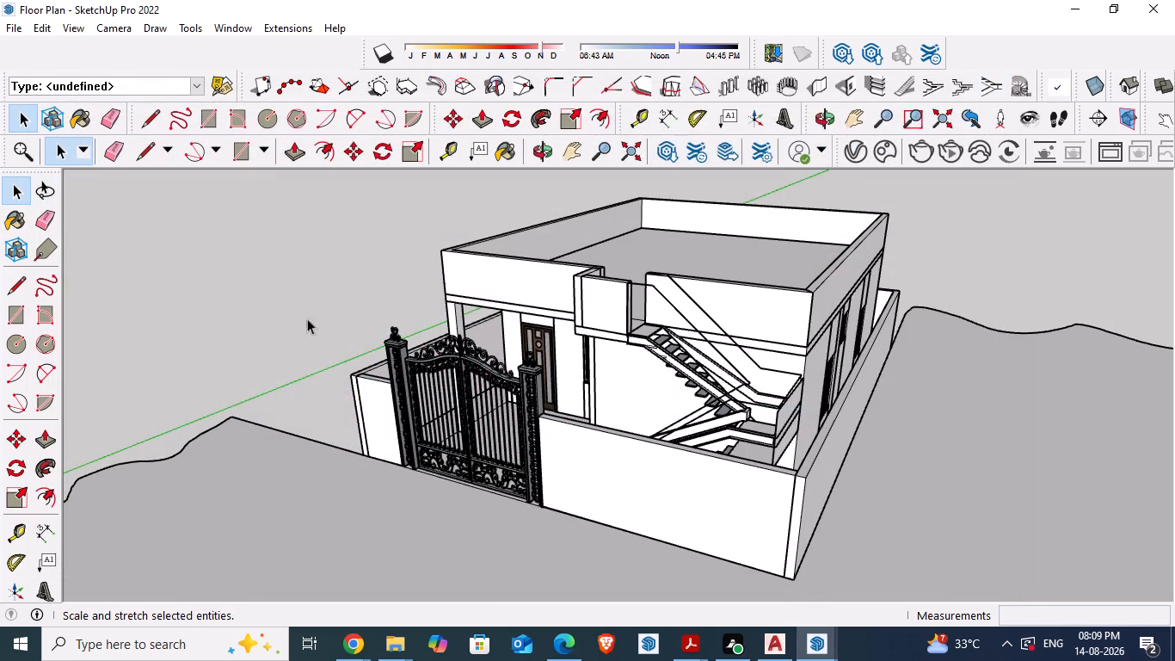
Open Snipping Tool and capture a rectangular snip of the whole house model, including the gate and boundary wall.
scroll(394, 369, "down", 1)
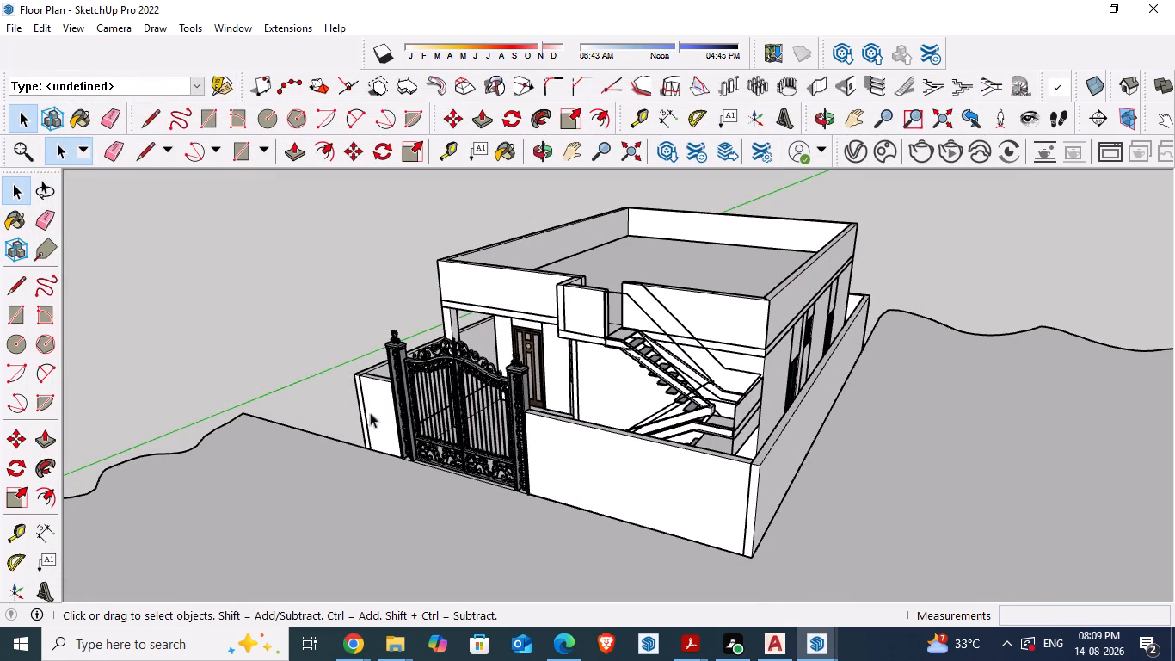
left_click(151, 657)
type("snipp")
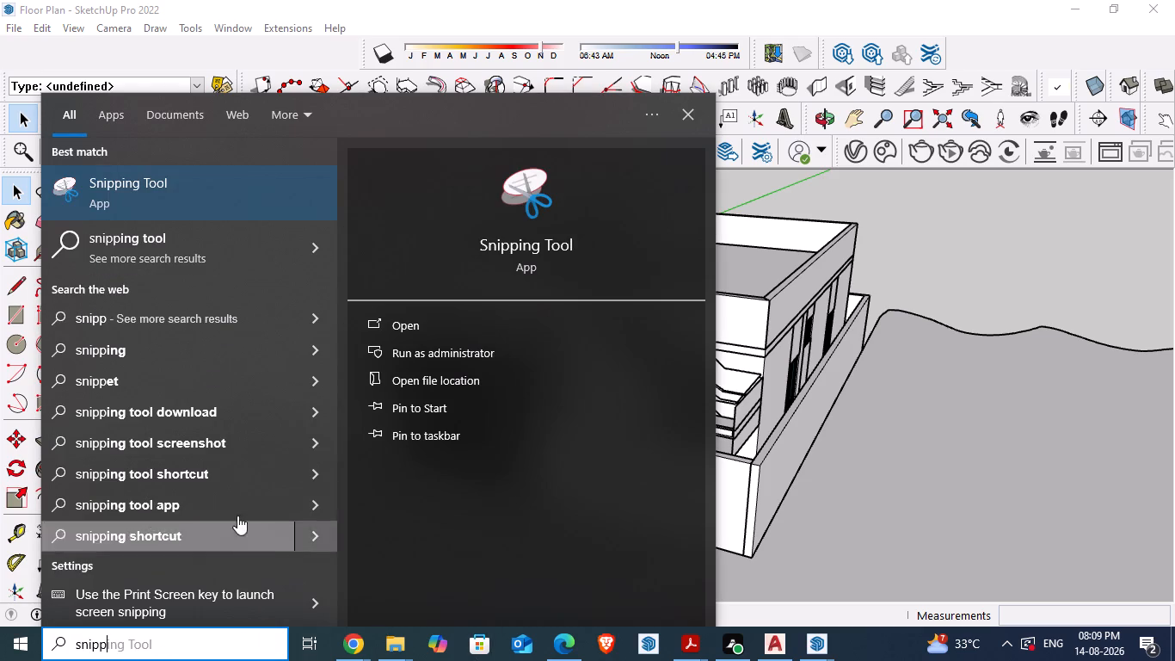
left_click(159, 194)
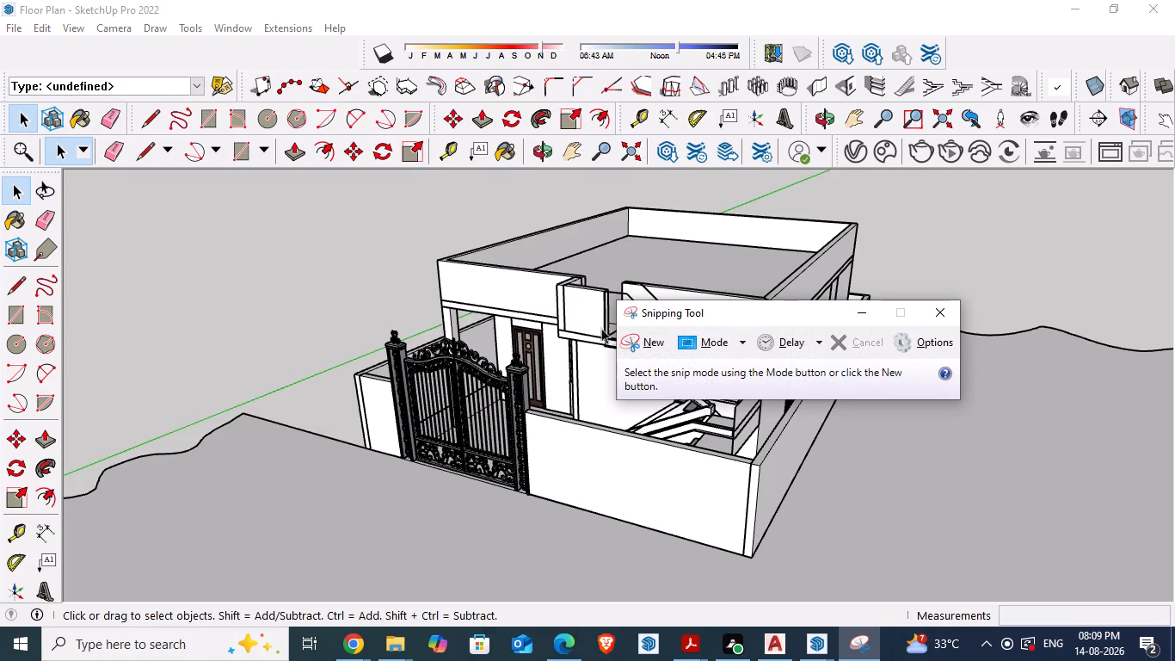
left_click(637, 337)
left_click_drag(333, 177, 334, 176)
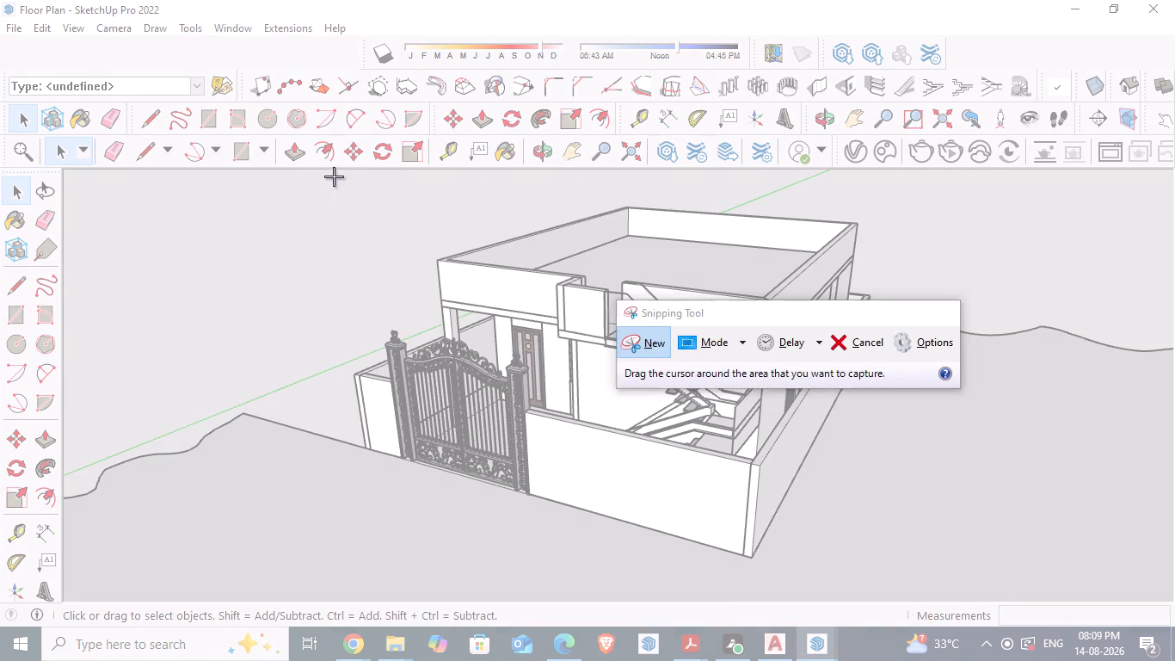
left_click_drag(334, 176, 927, 572)
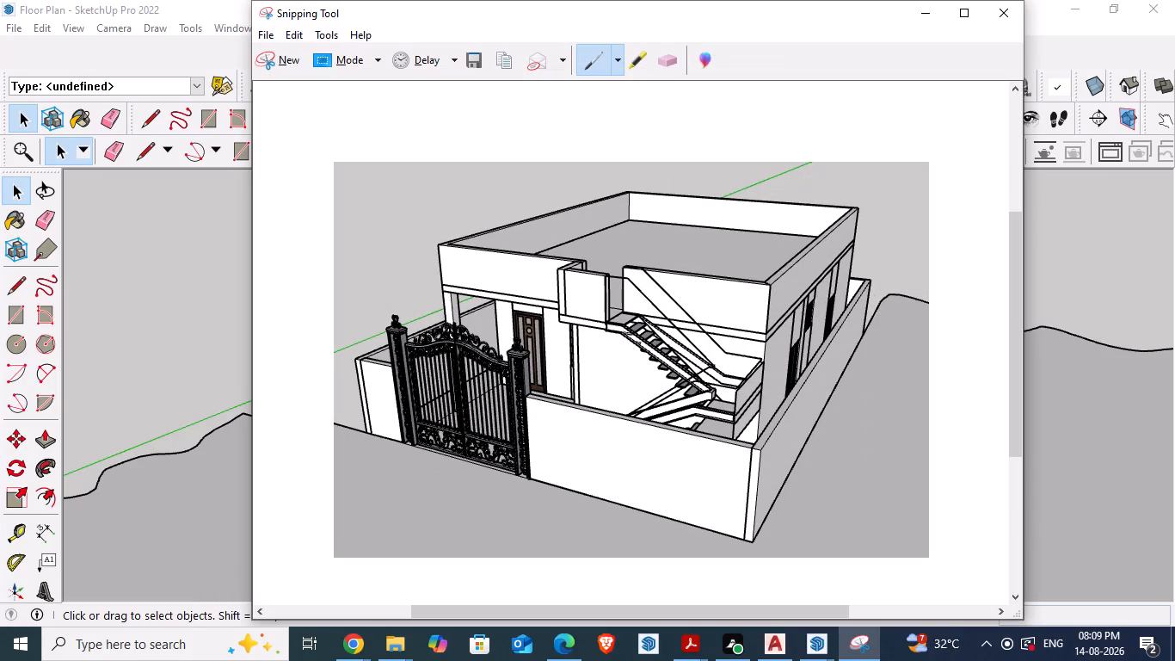
Save the snip as a JPEG named "ground floor" in the Intern folder and minimise Snipping Tool.
left_click(266, 34)
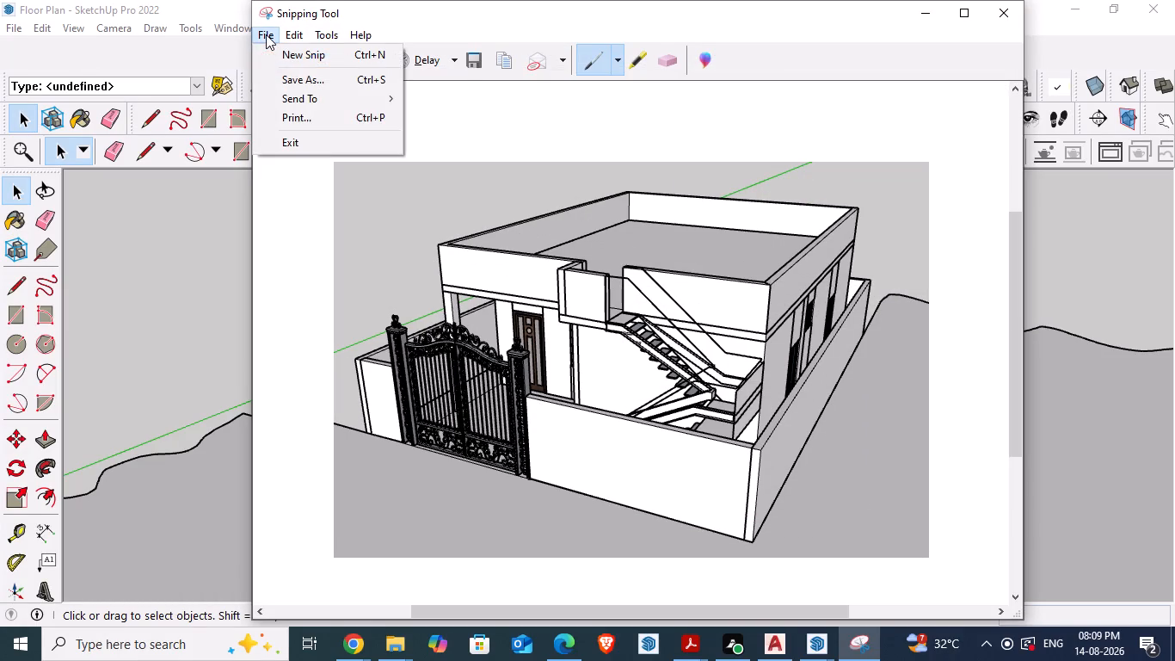
left_click(474, 59)
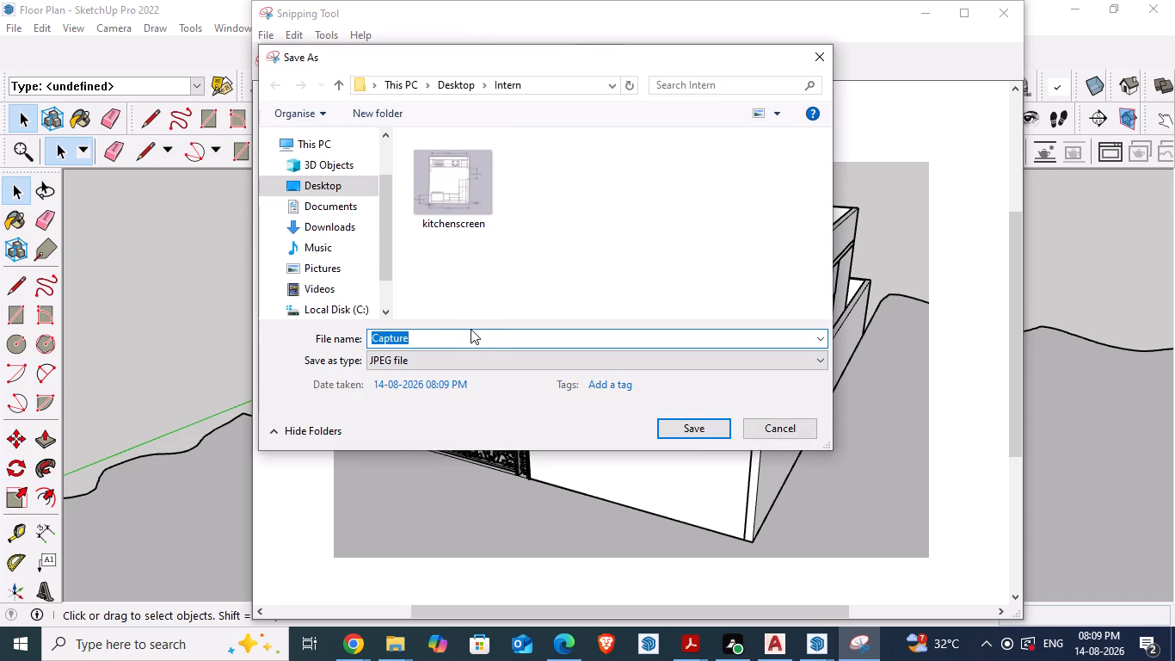
type("gro")
type("unf")
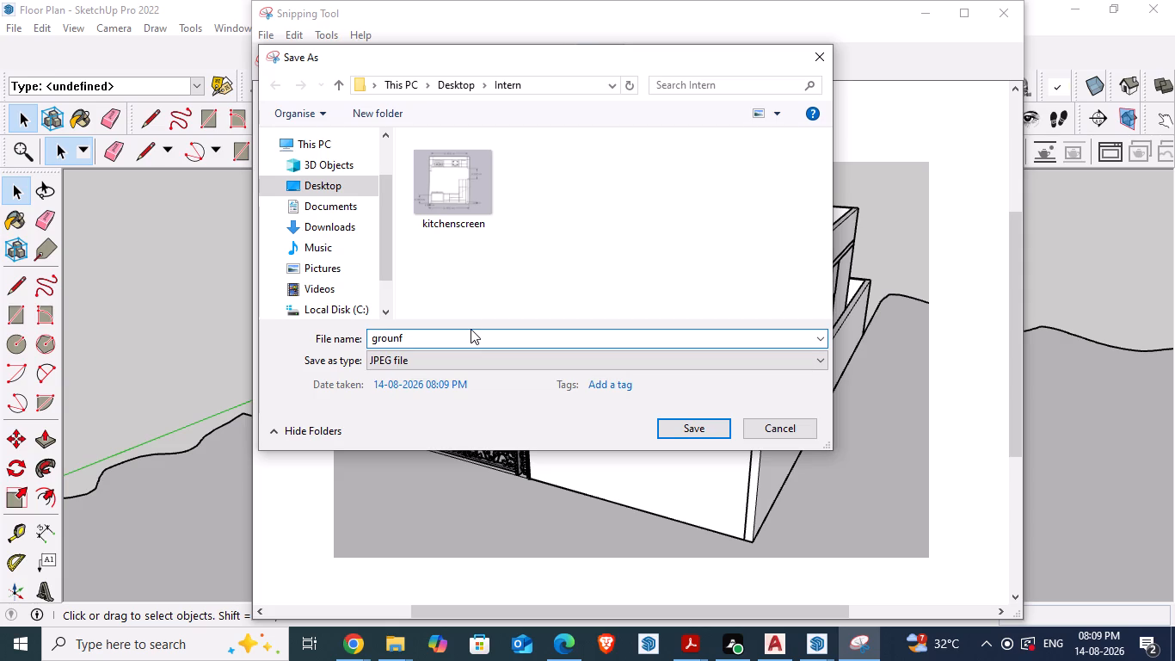
key("BackSpace")
type("d flo")
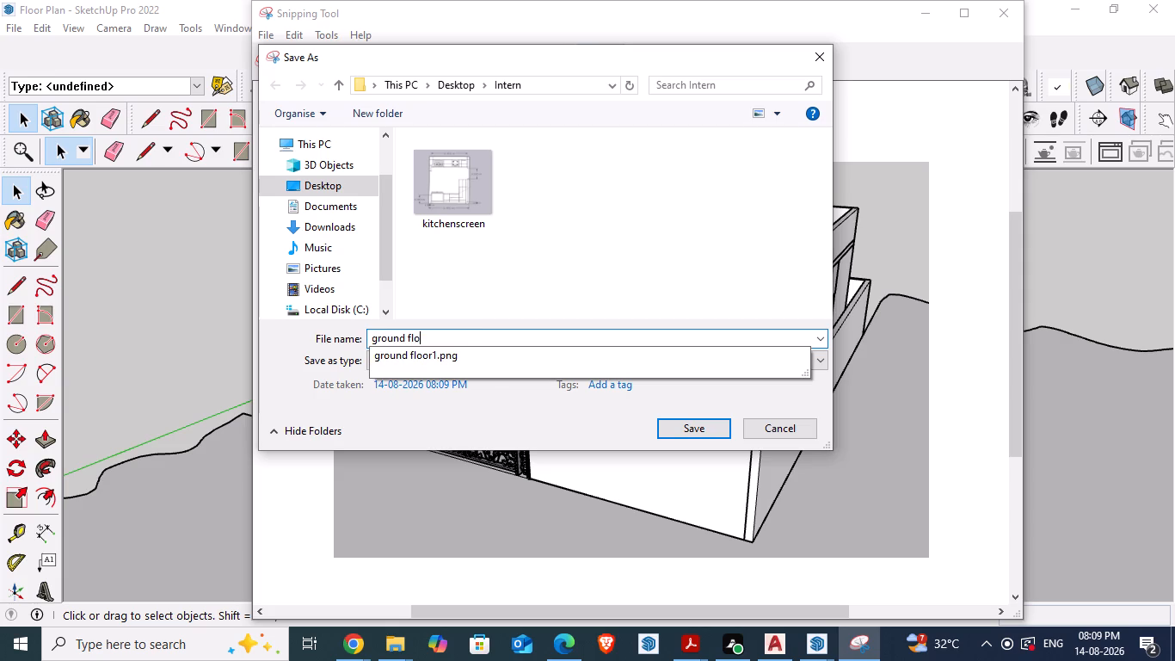
key("o")
key("r")
left_click(700, 430)
scroll(563, 364, "down", 2)
middle_click_drag(493, 409, 513, 417)
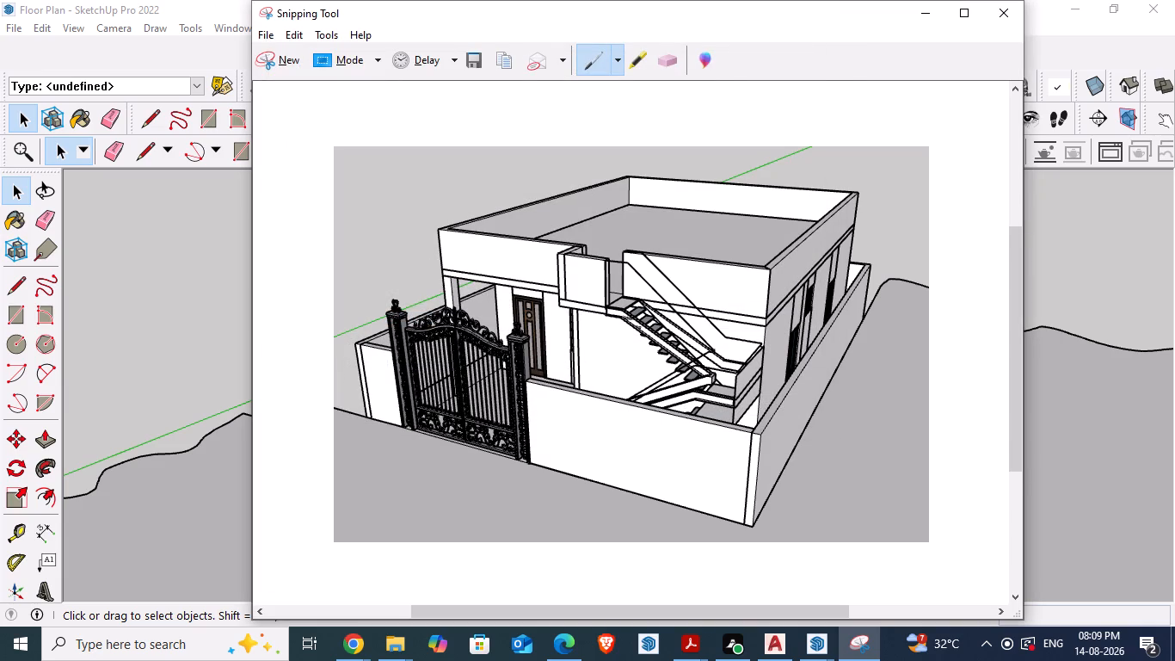
middle_click_drag(513, 417, 545, 429)
left_click(919, 3)
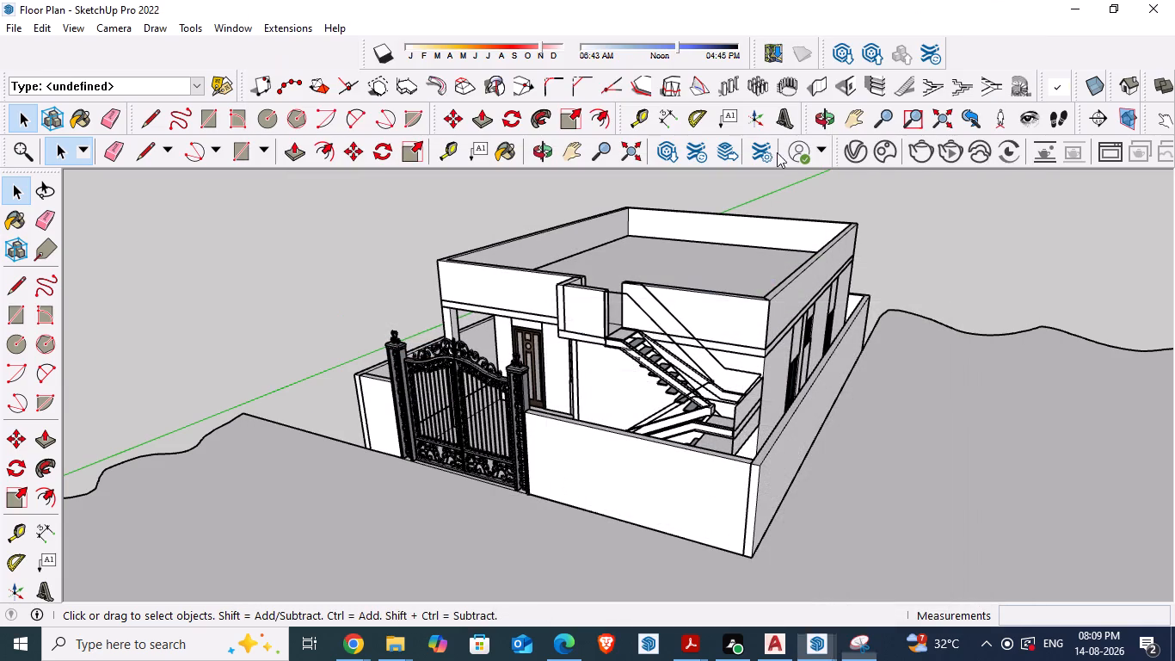
Hide the parapet walls around the roof and the roof slab beneath them to open up the house interior.
scroll(624, 361, "up", 3)
scroll(600, 377, "down", 2)
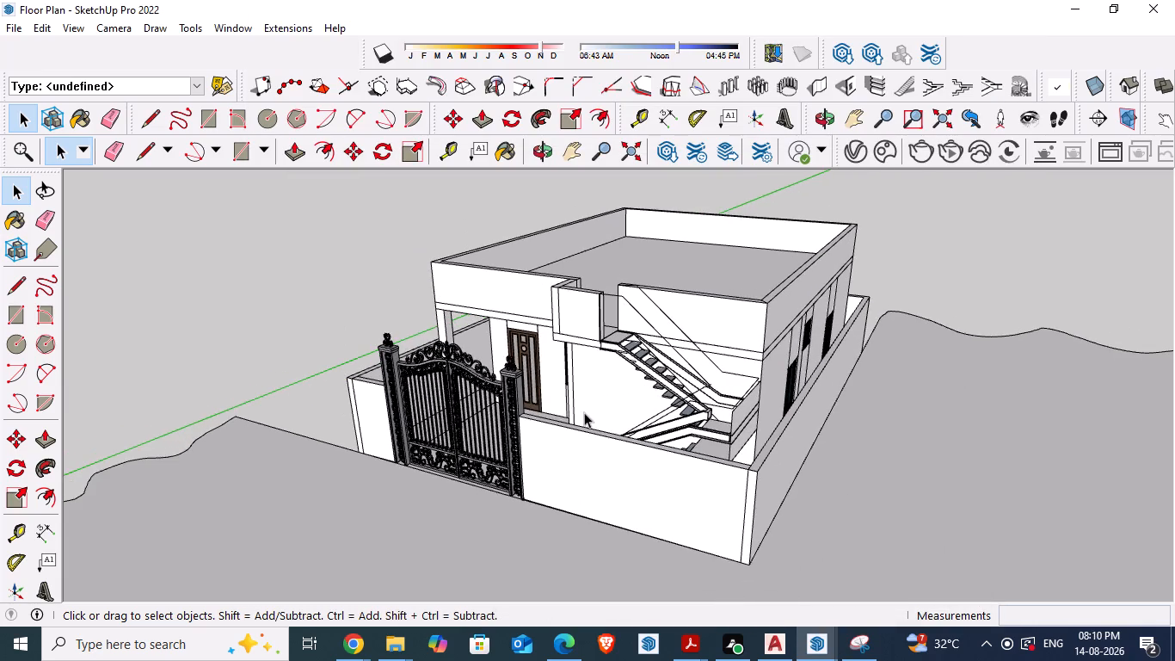
middle_click_drag(583, 414, 821, 444)
middle_click_drag(600, 423, 623, 449)
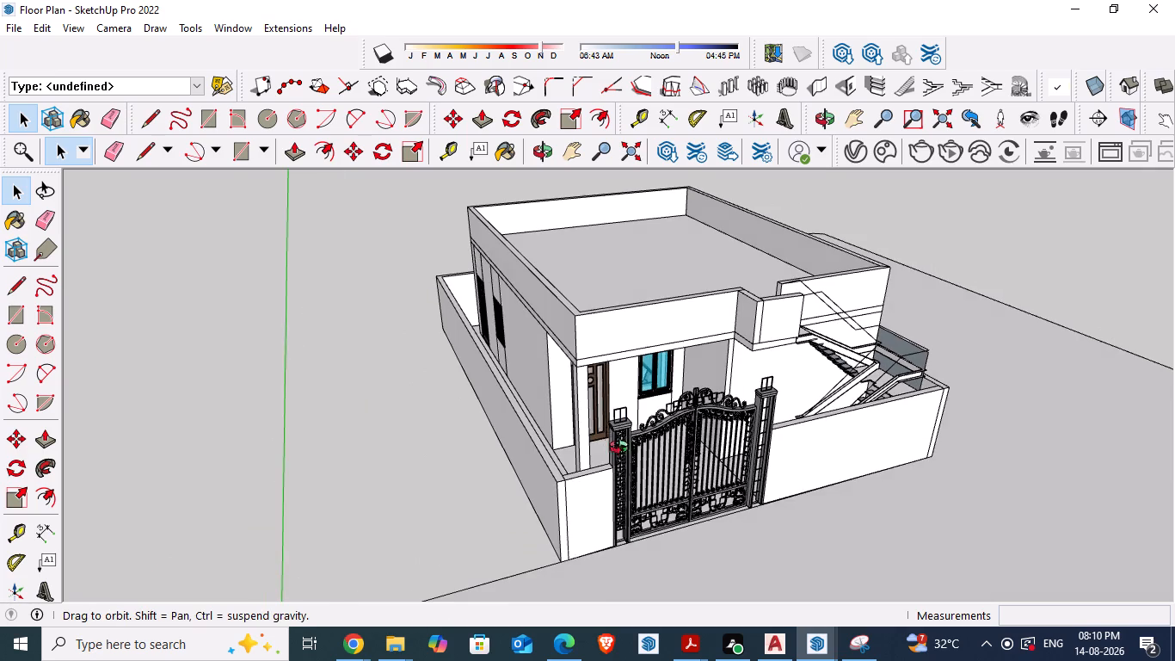
middle_click_drag(623, 449, 704, 465)
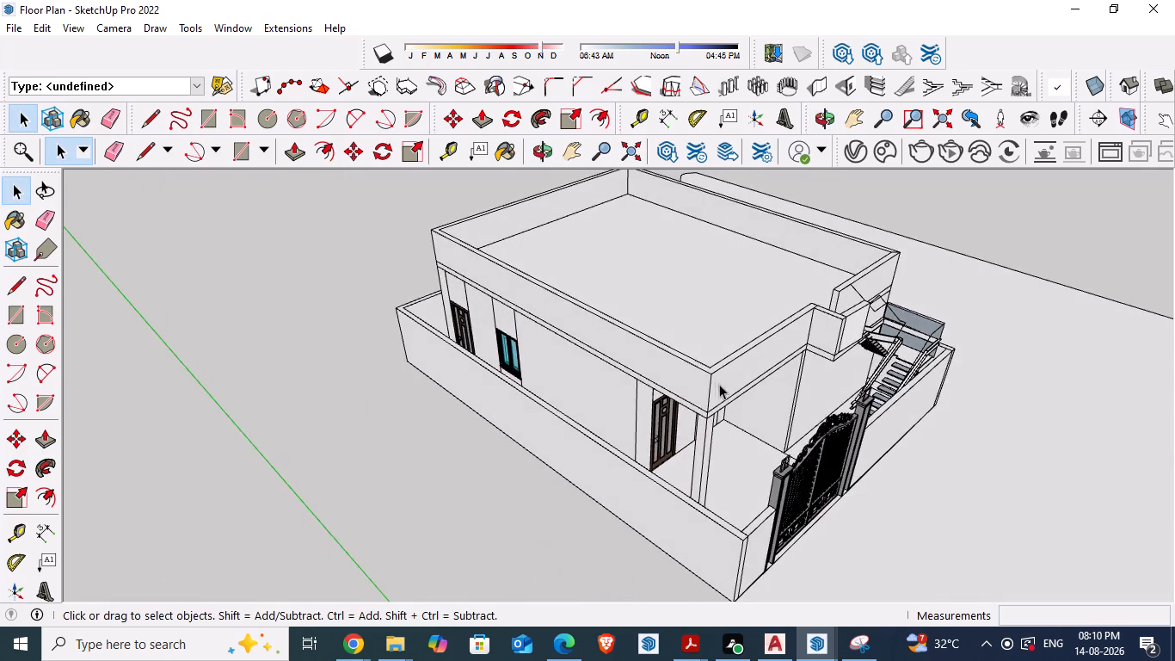
scroll(680, 396, "down", 4)
scroll(717, 336, "up", 3)
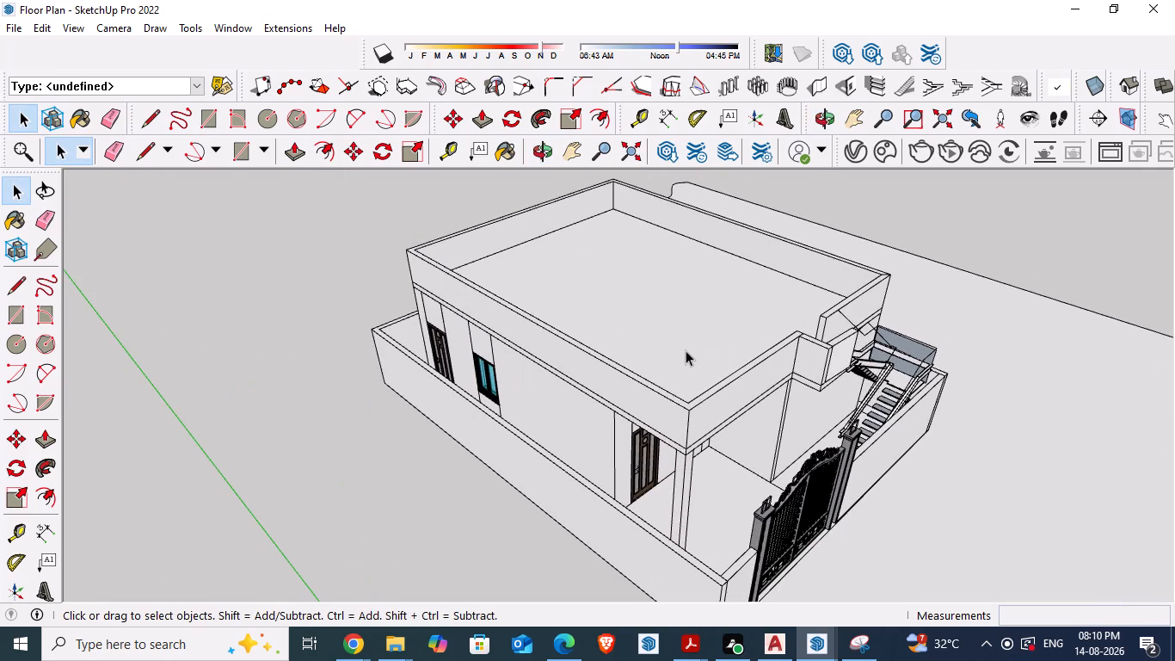
left_click(620, 338)
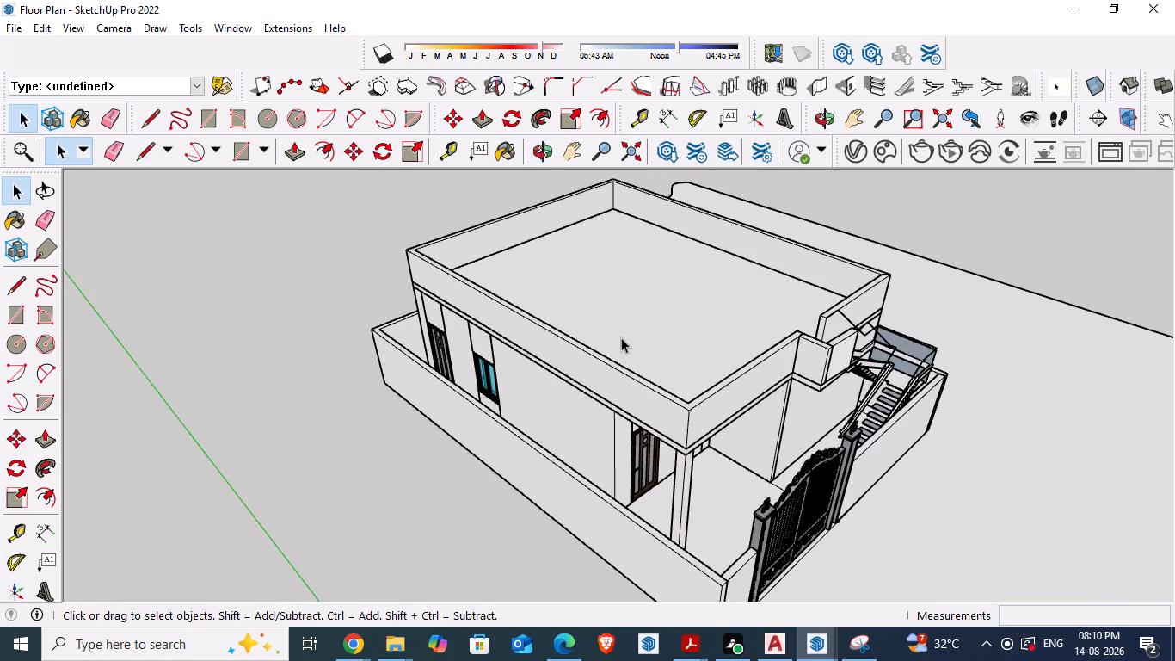
left_click(596, 369)
right_click(596, 369)
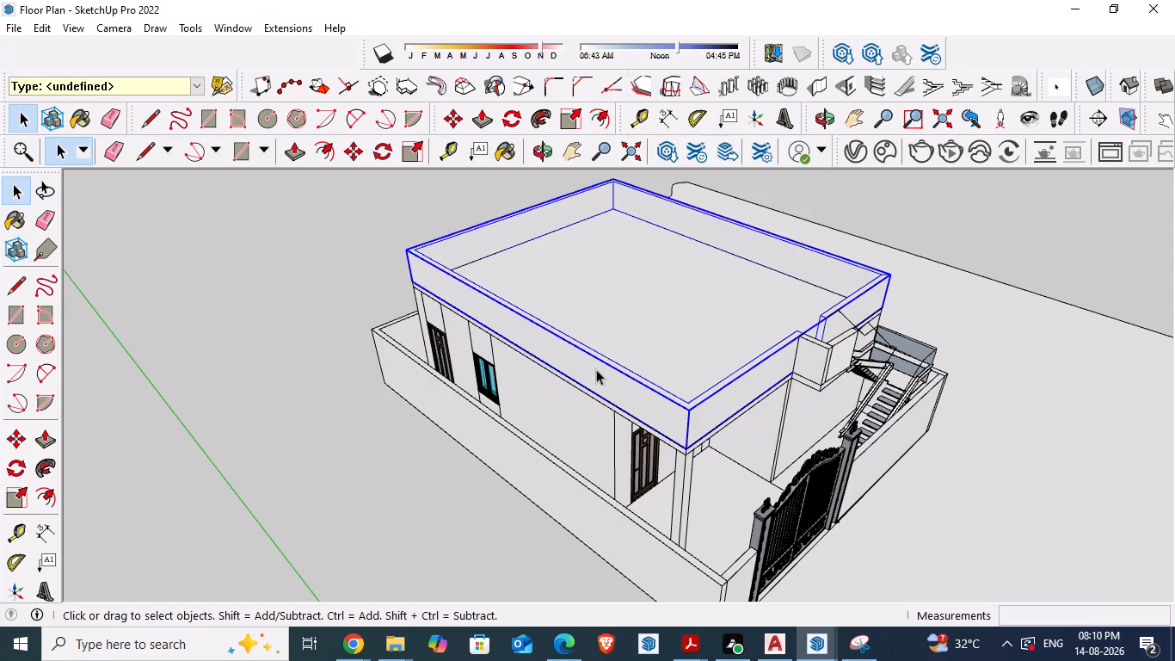
left_click(631, 53)
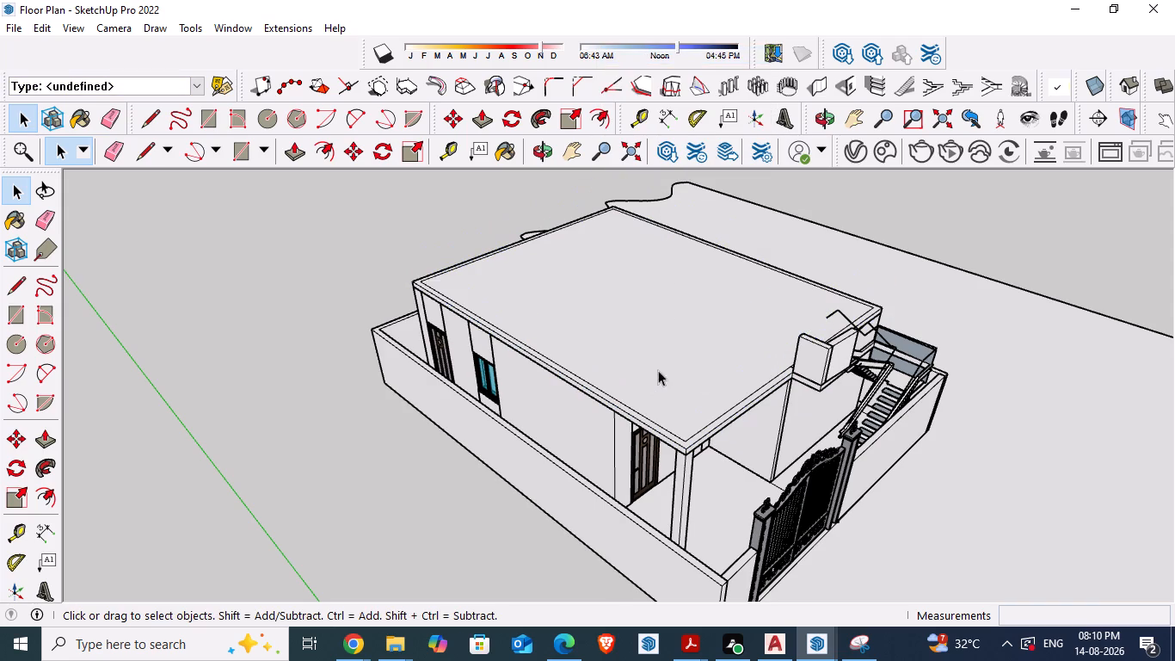
left_click(643, 364)
right_click(643, 364)
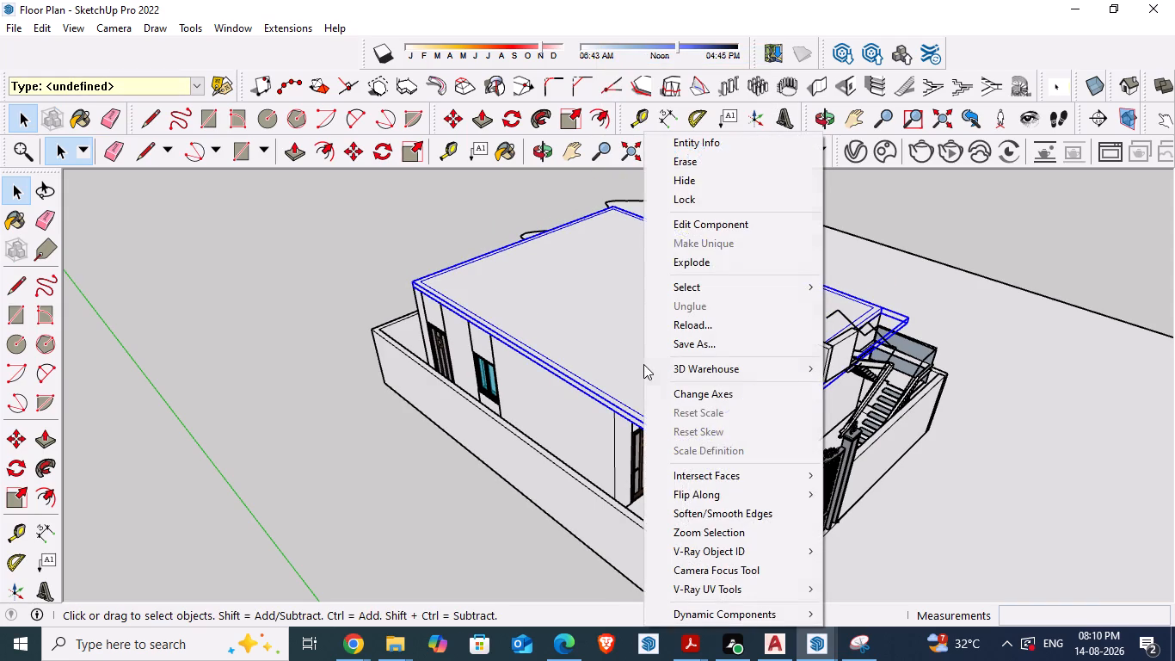
left_click(683, 185)
Frame the roofless house in a high-angle view showing the furnished rooms and the outside staircase.
middle_click_drag(724, 343, 724, 348)
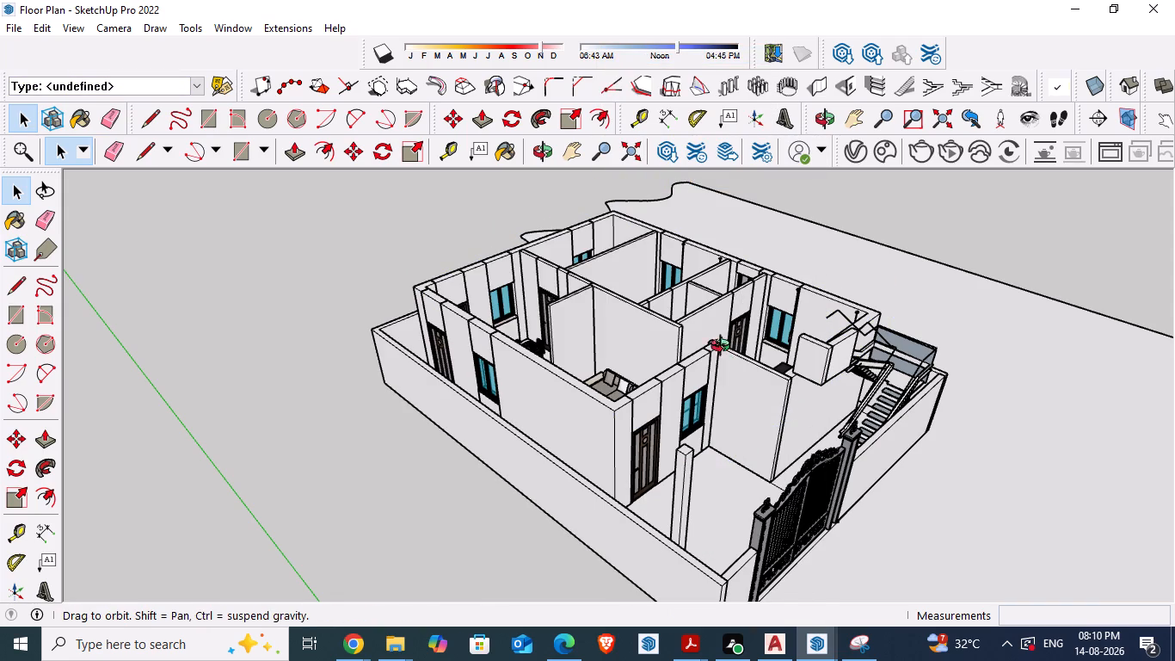
middle_click_drag(724, 348, 749, 460)
scroll(614, 412, "up", 2)
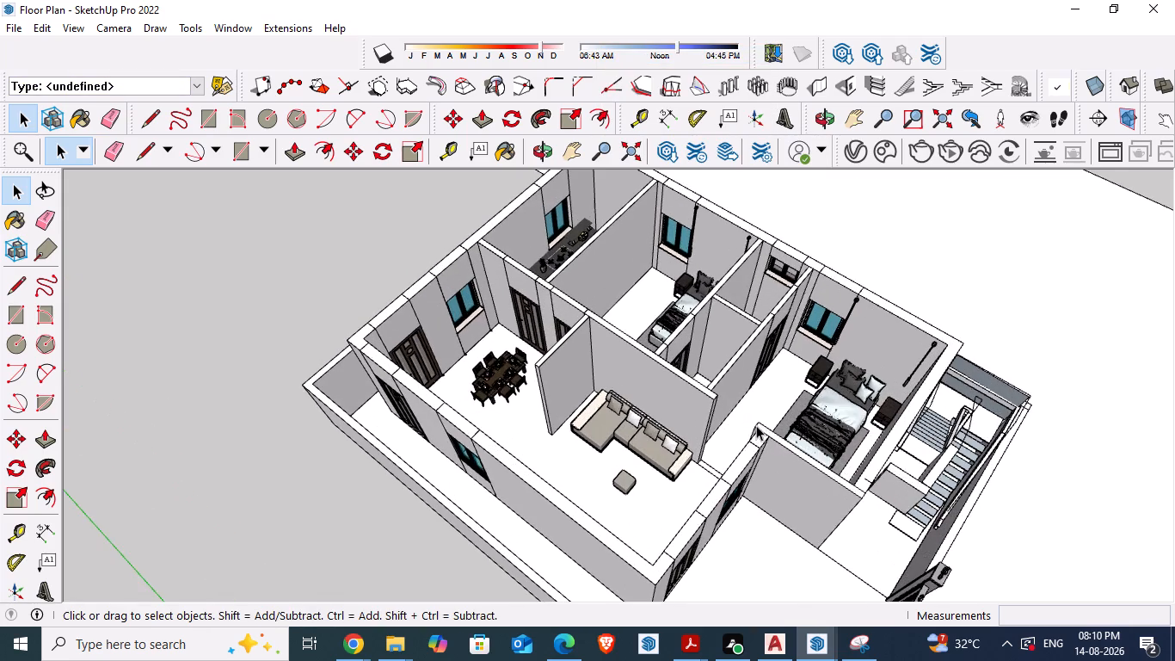
middle_click_drag(759, 432, 760, 442)
scroll(665, 408, "down", 2)
scroll(642, 270, "down", 1)
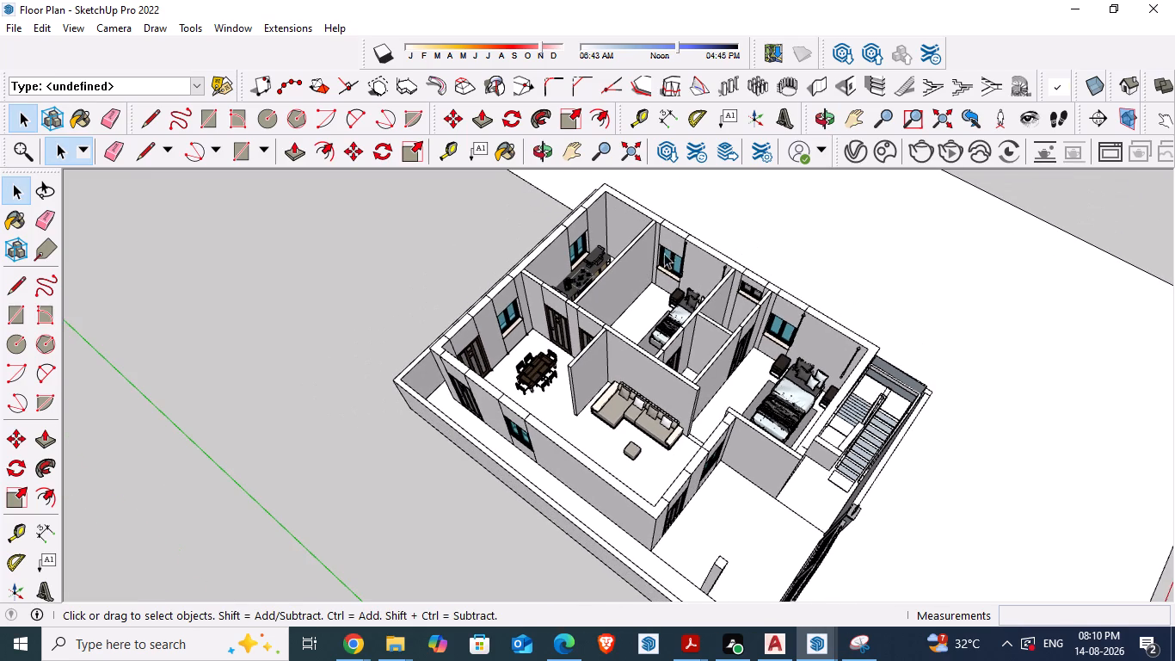
scroll(666, 243, "up", 1)
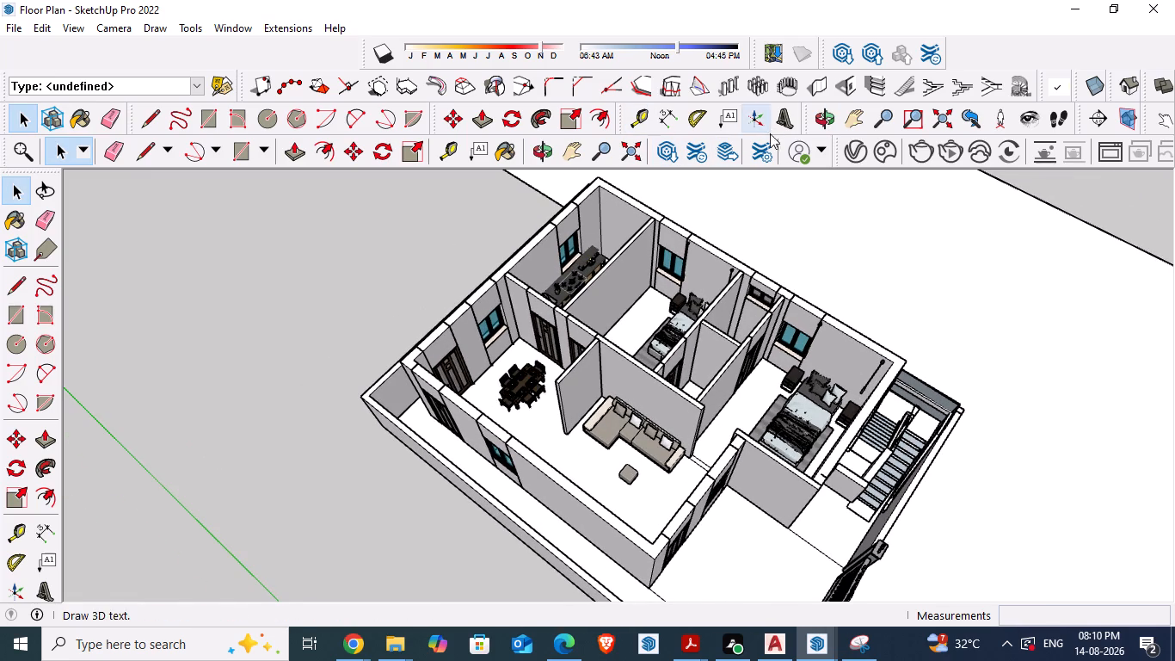
scroll(616, 365, "down", 2)
scroll(618, 326, "up", 1)
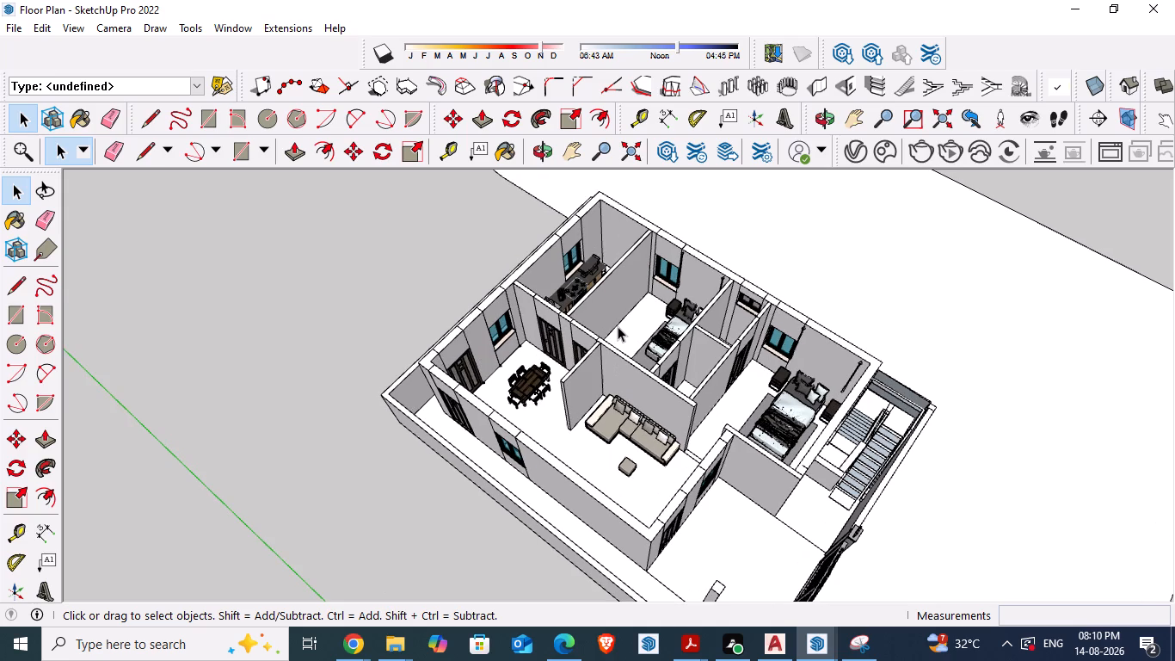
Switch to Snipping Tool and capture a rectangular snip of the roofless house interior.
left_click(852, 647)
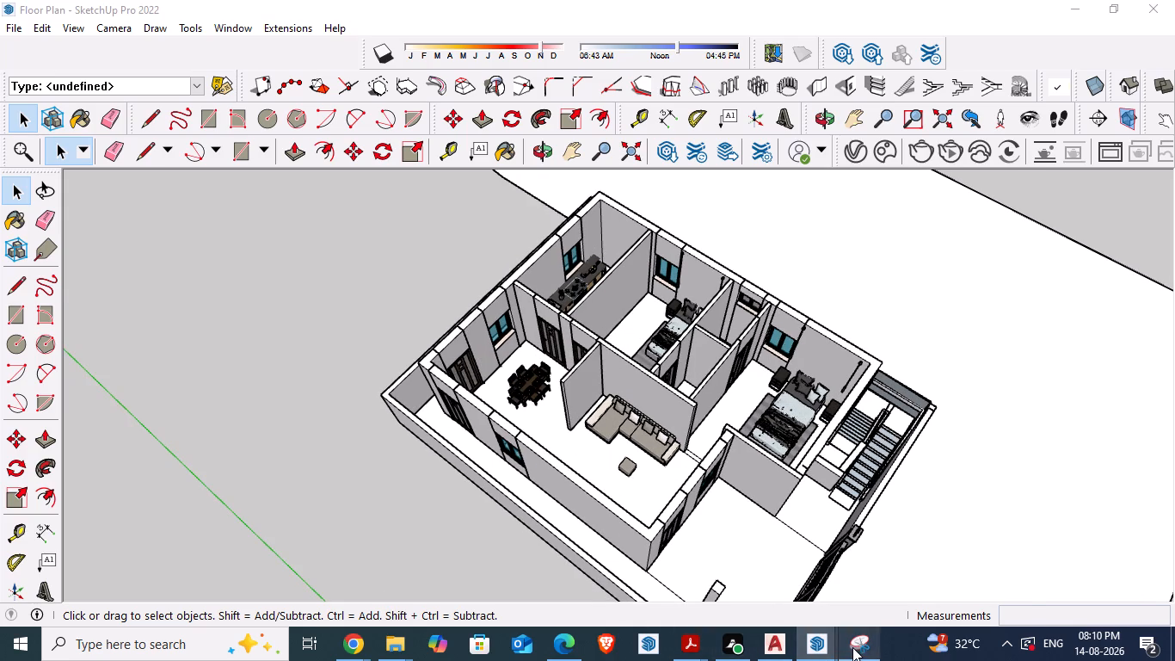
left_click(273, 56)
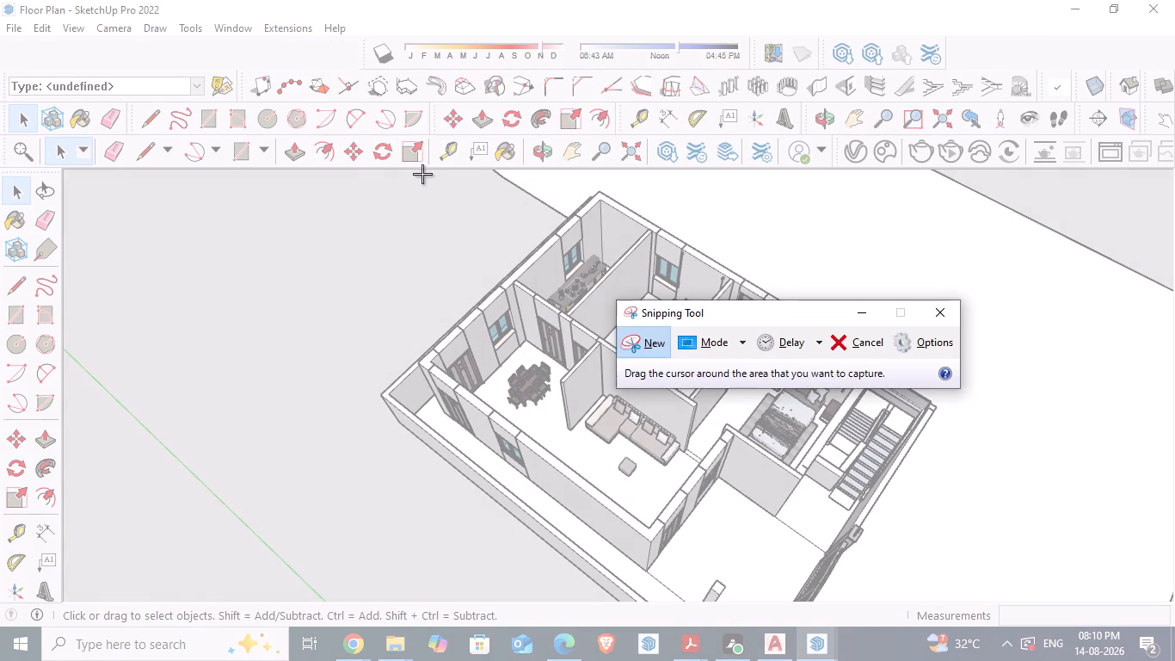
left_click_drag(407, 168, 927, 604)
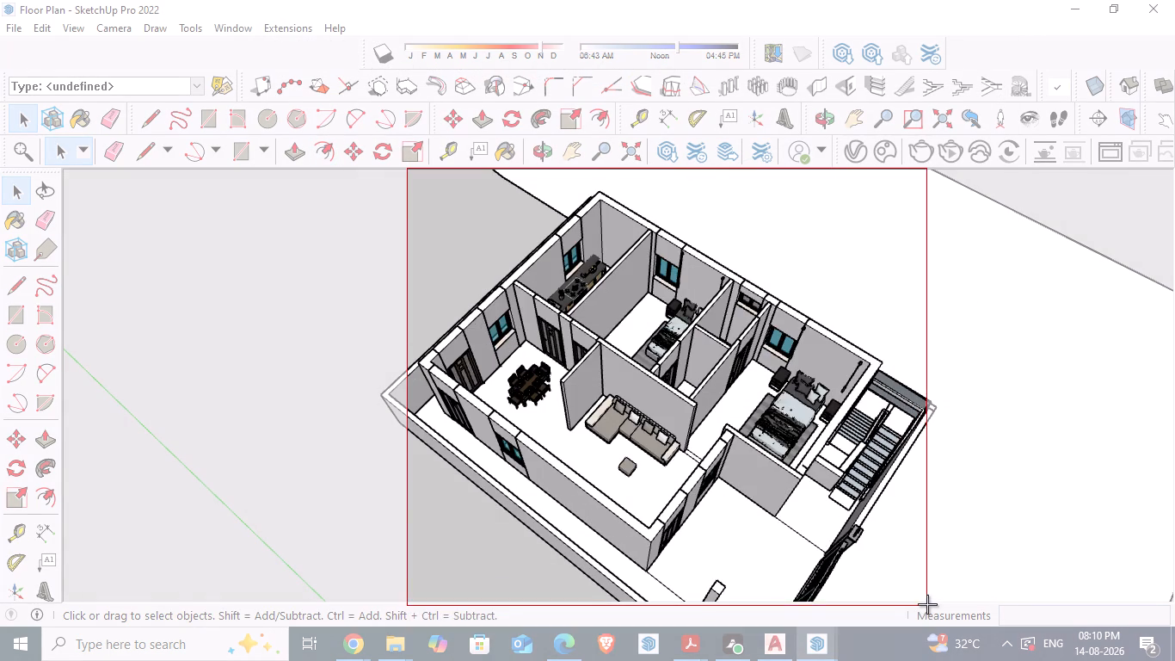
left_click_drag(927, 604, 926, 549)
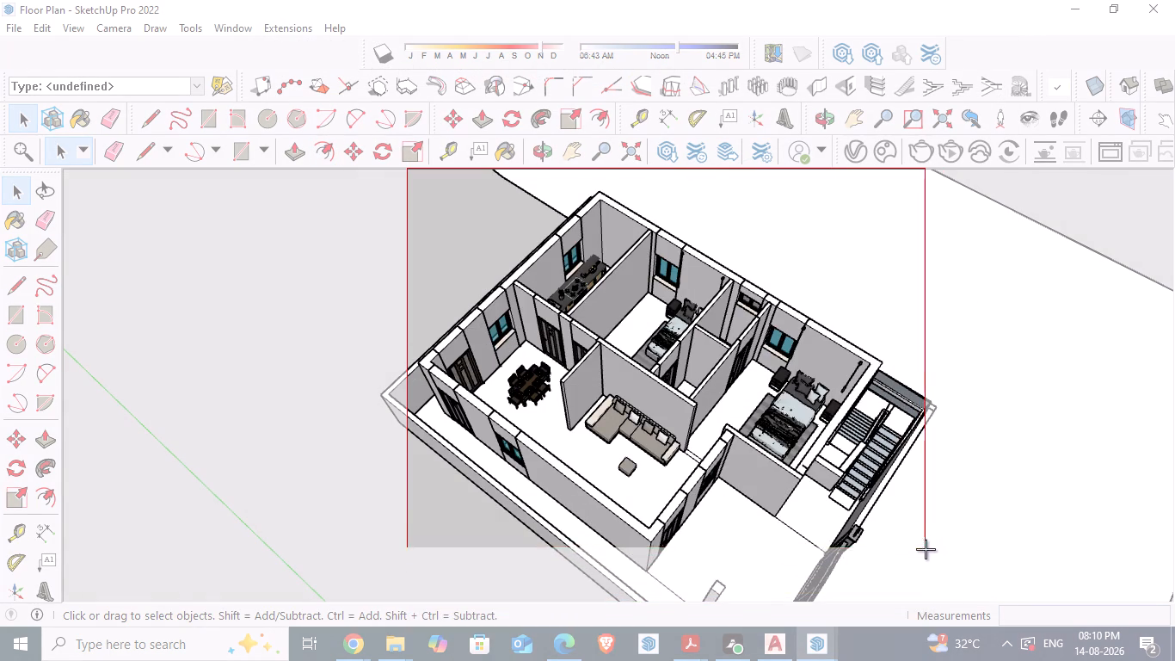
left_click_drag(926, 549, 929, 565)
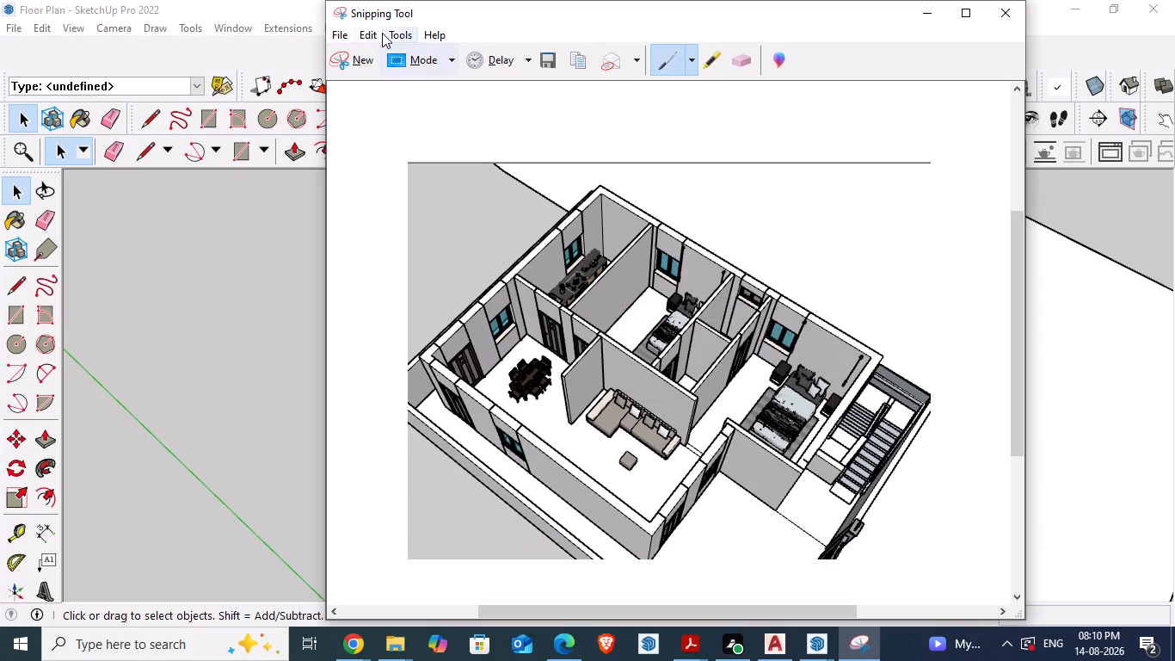
Capture a new, wider rectangular snip of the roofless house that includes the boundary wall's outer corner and the staircase.
left_click(361, 54)
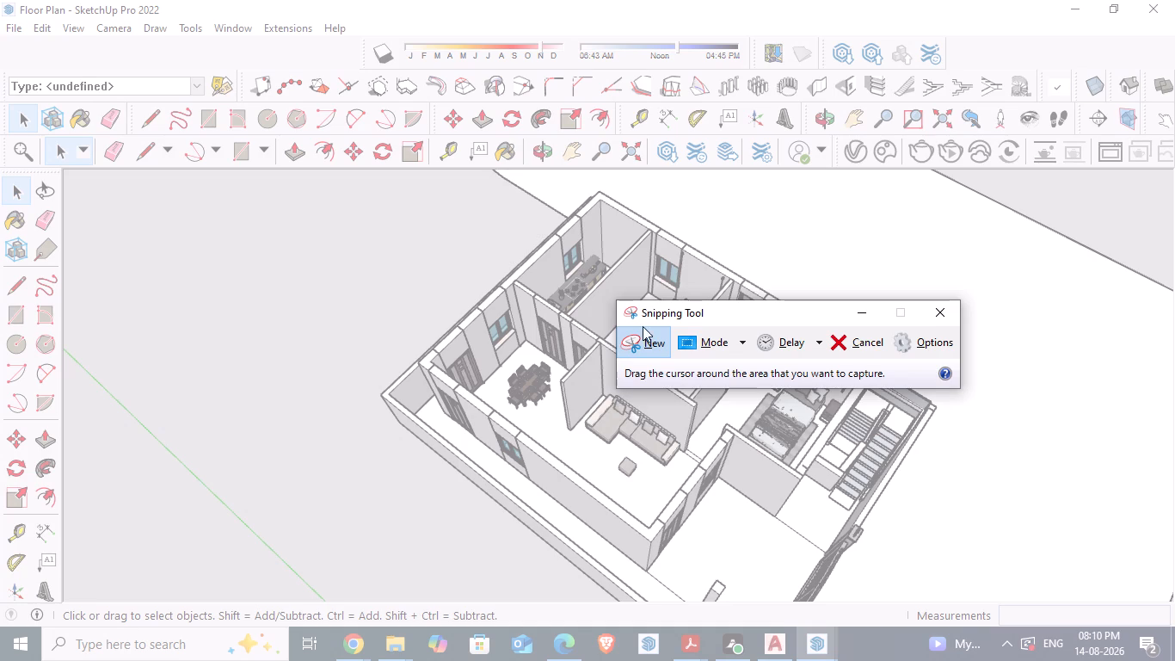
left_click(640, 338)
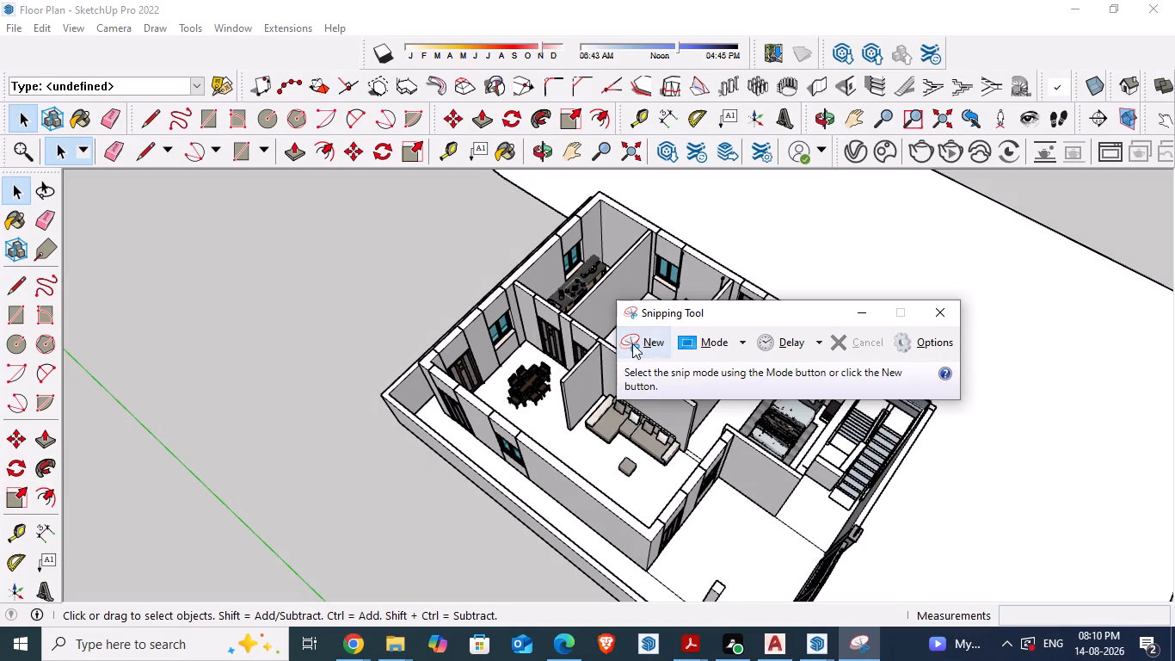
left_click(632, 343)
left_click_drag(383, 178, 515, 245)
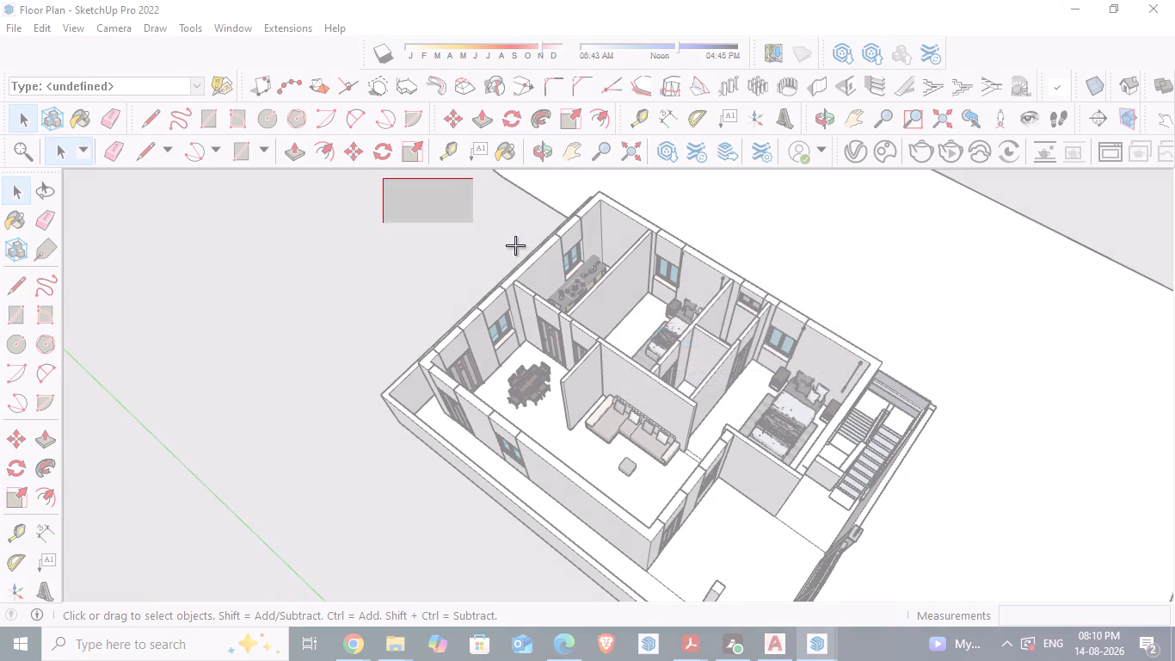
left_click_drag(515, 245, 950, 574)
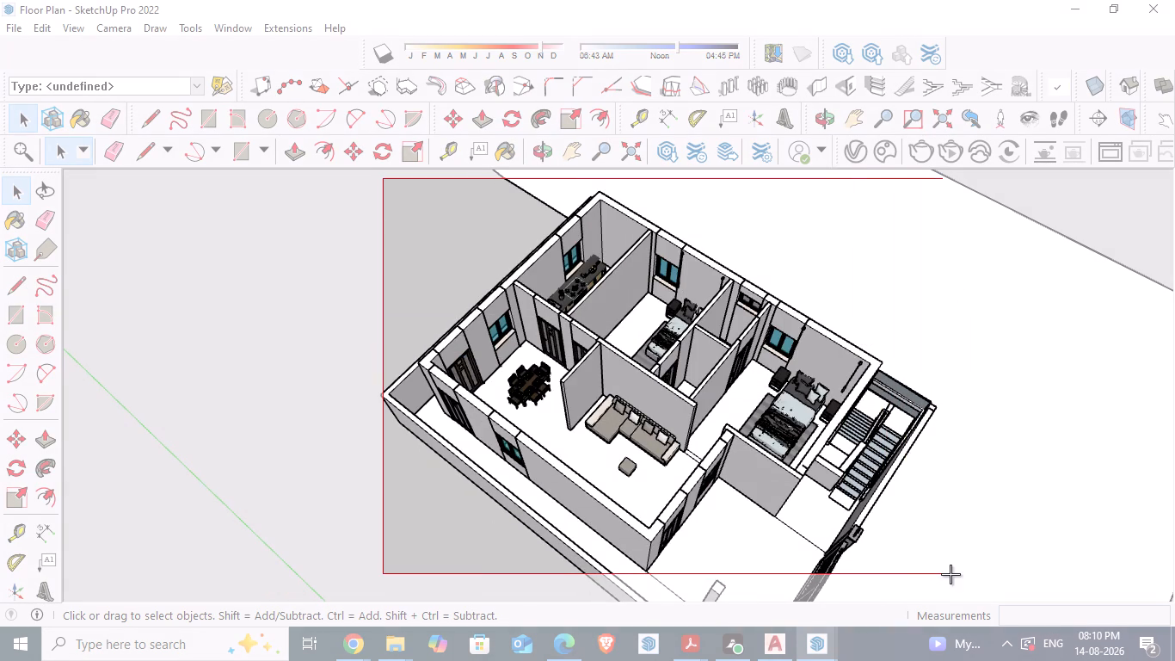
left_click_drag(950, 574, 954, 574)
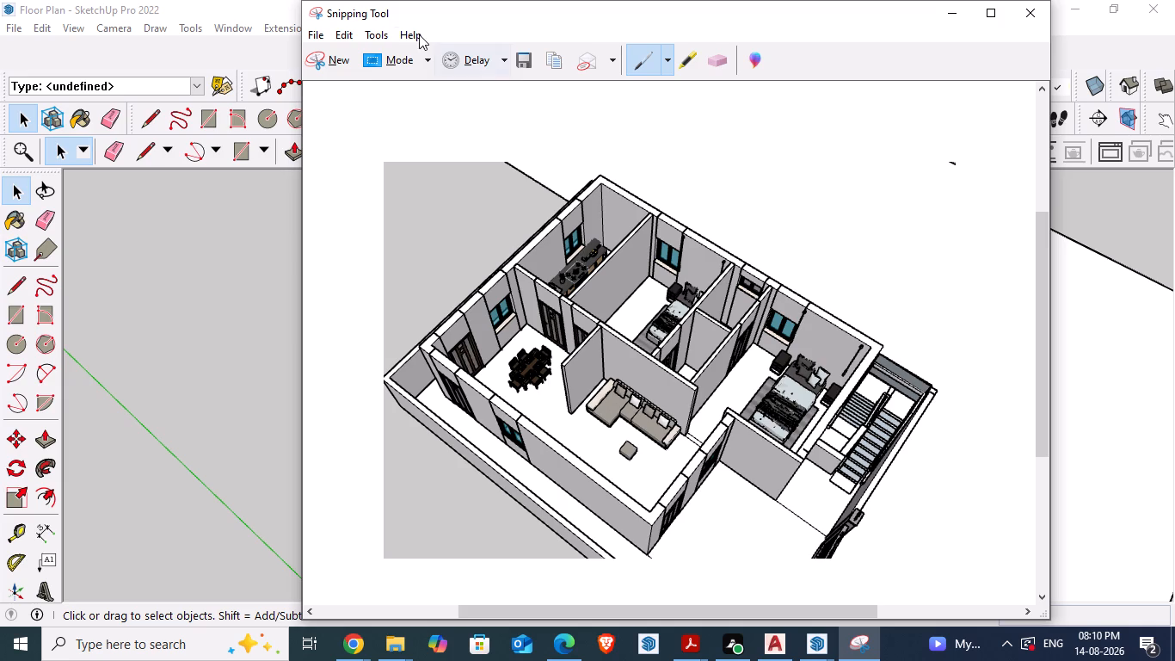
Save the snip as a JPEG named "ground floor inside view" in the Desktop's Intern folder.
left_click(520, 58)
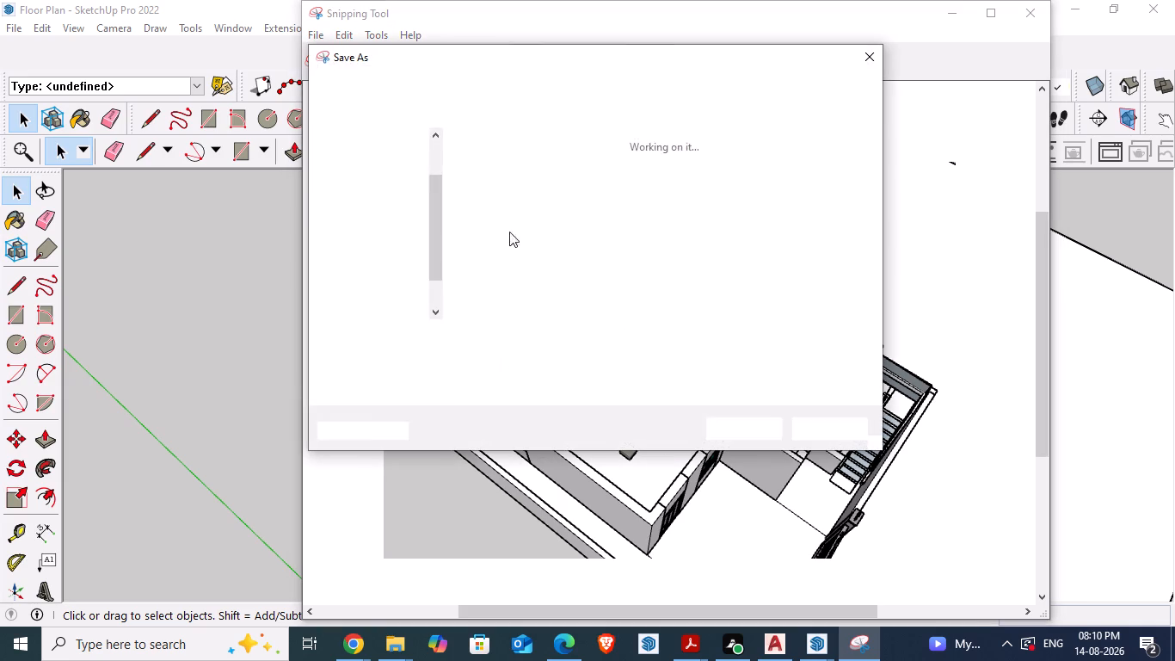
type("groun")
type("d floor")
key("space")
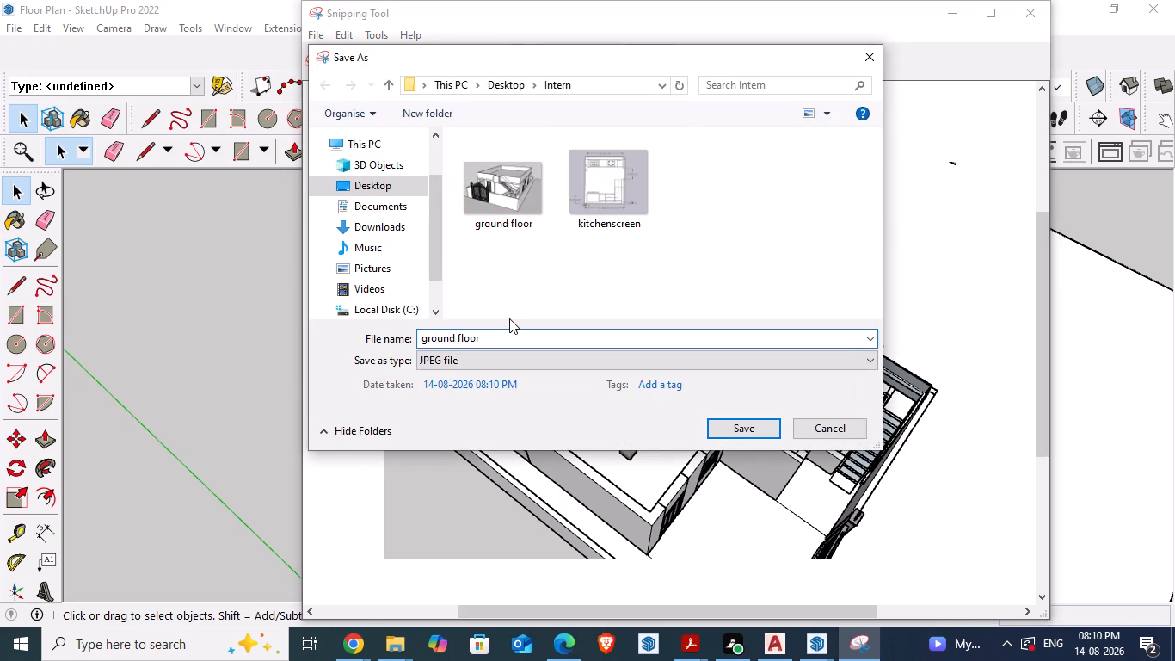
type("inside vie")
key("w")
left_click(733, 428)
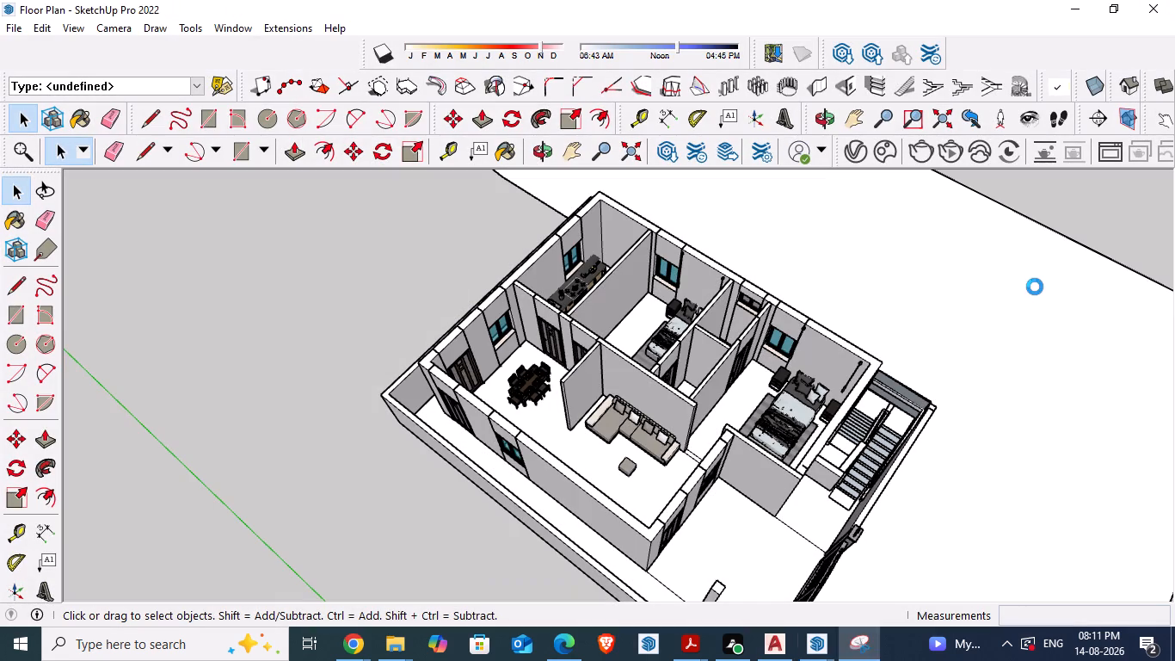
Switch back to SketchUp and start a V-Ray render of the roofless house view.
left_click(911, 146)
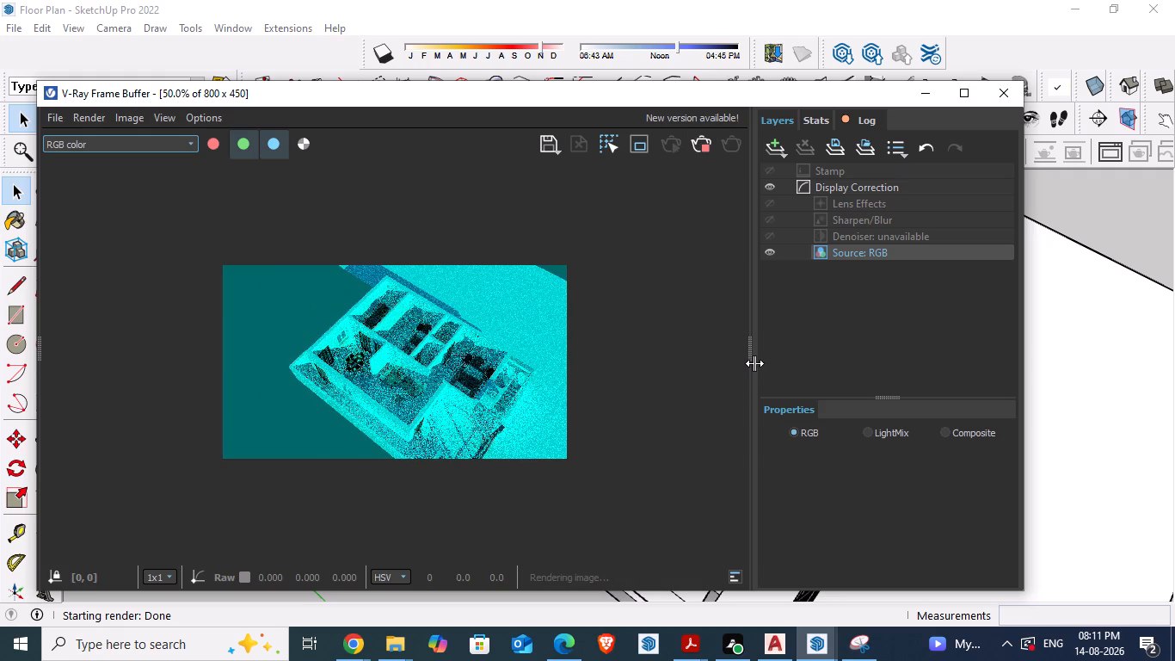
Set the exposure of the render's Display Correction layer to about -0.631.
left_click(852, 187)
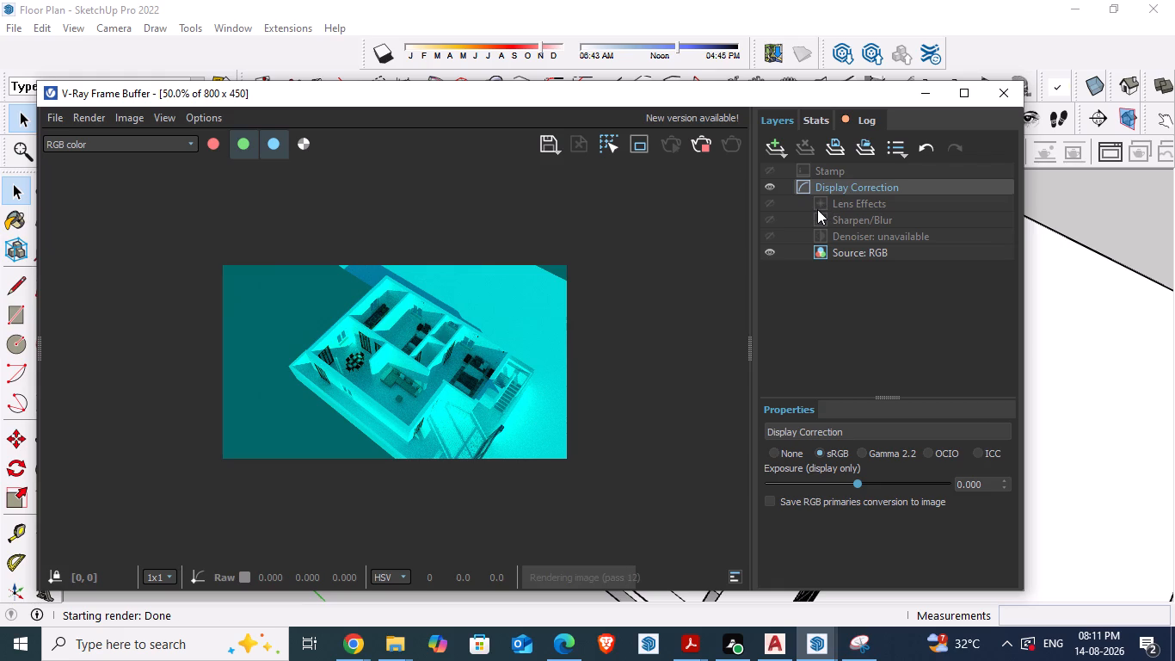
left_click(839, 188)
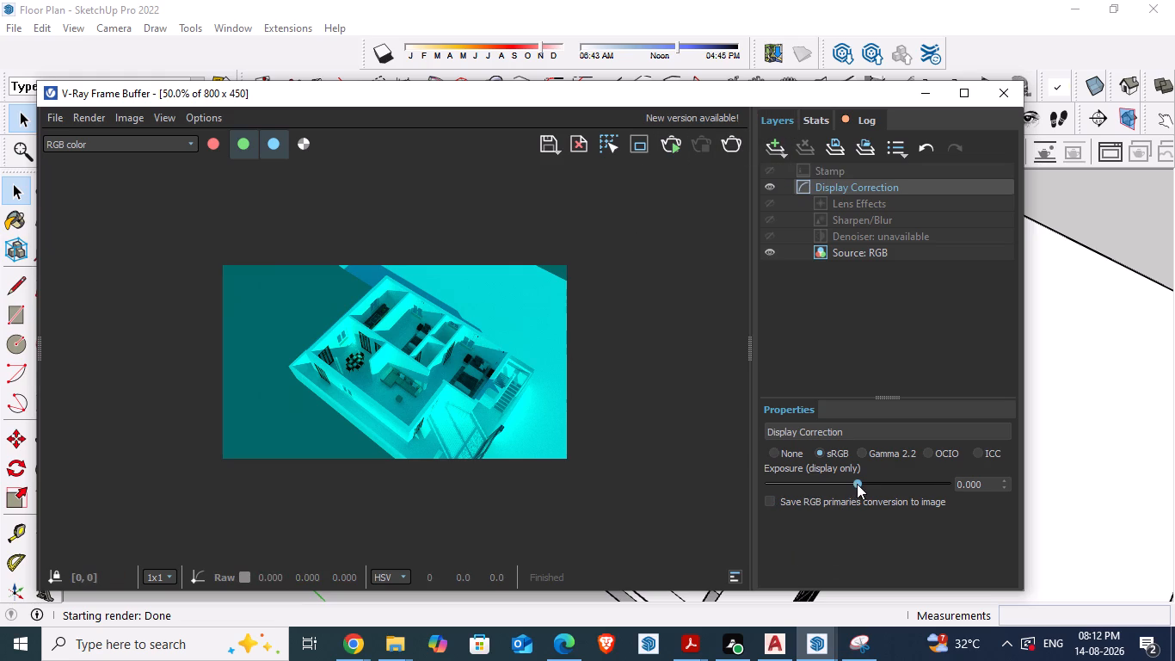
left_click_drag(857, 484, 896, 491)
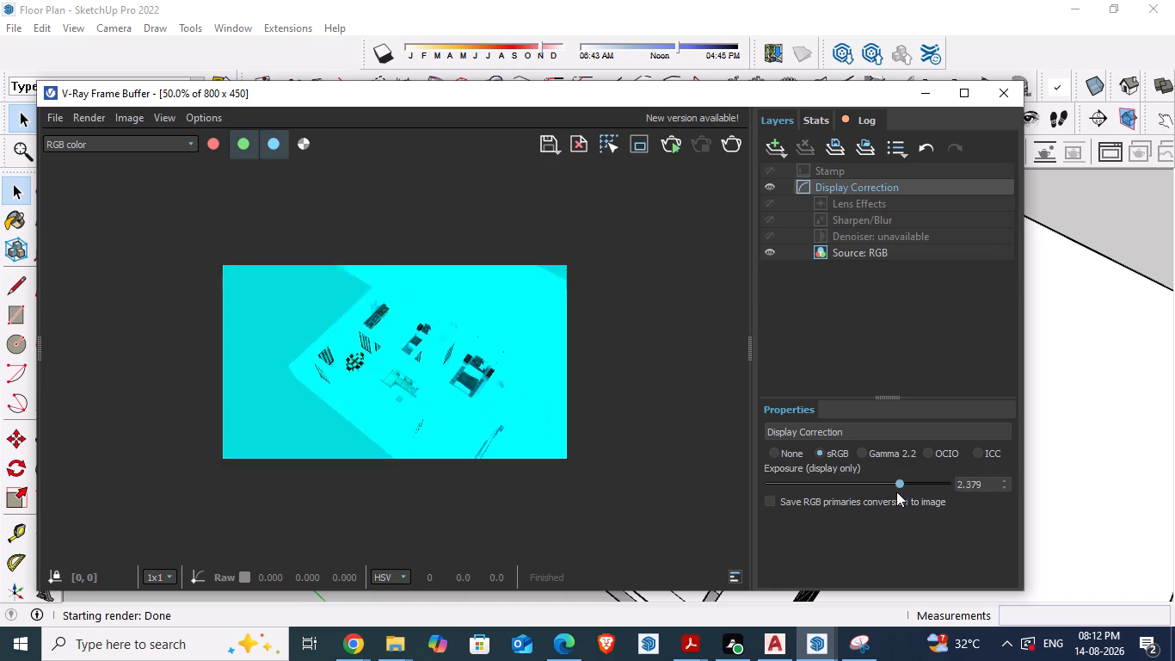
left_click_drag(896, 491, 846, 507)
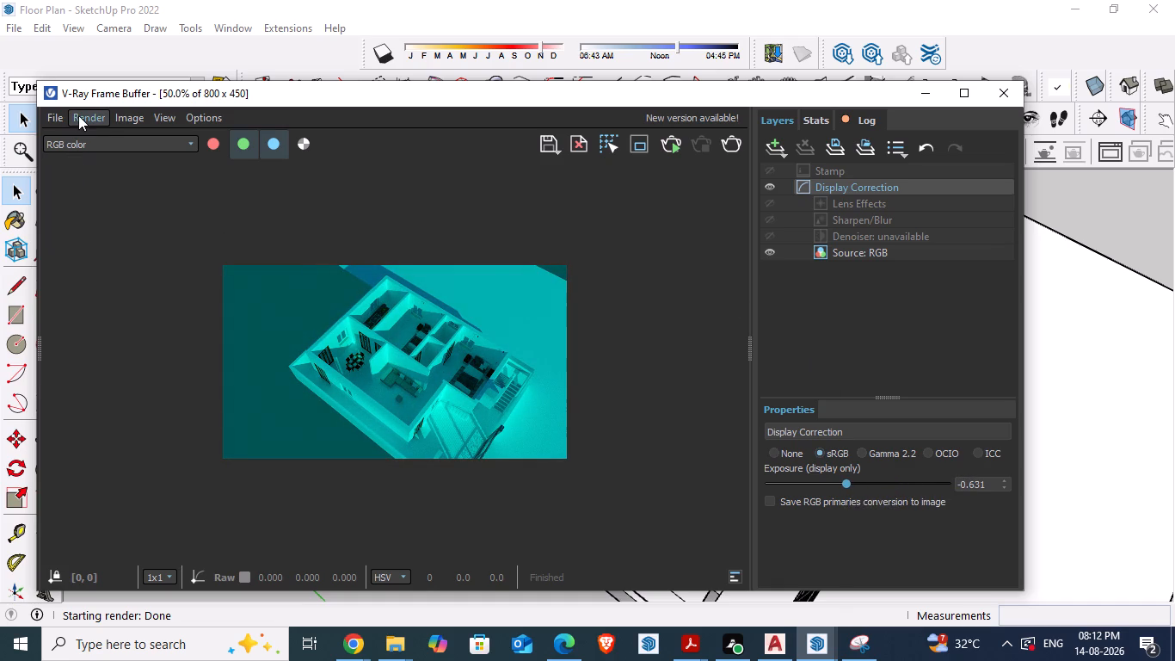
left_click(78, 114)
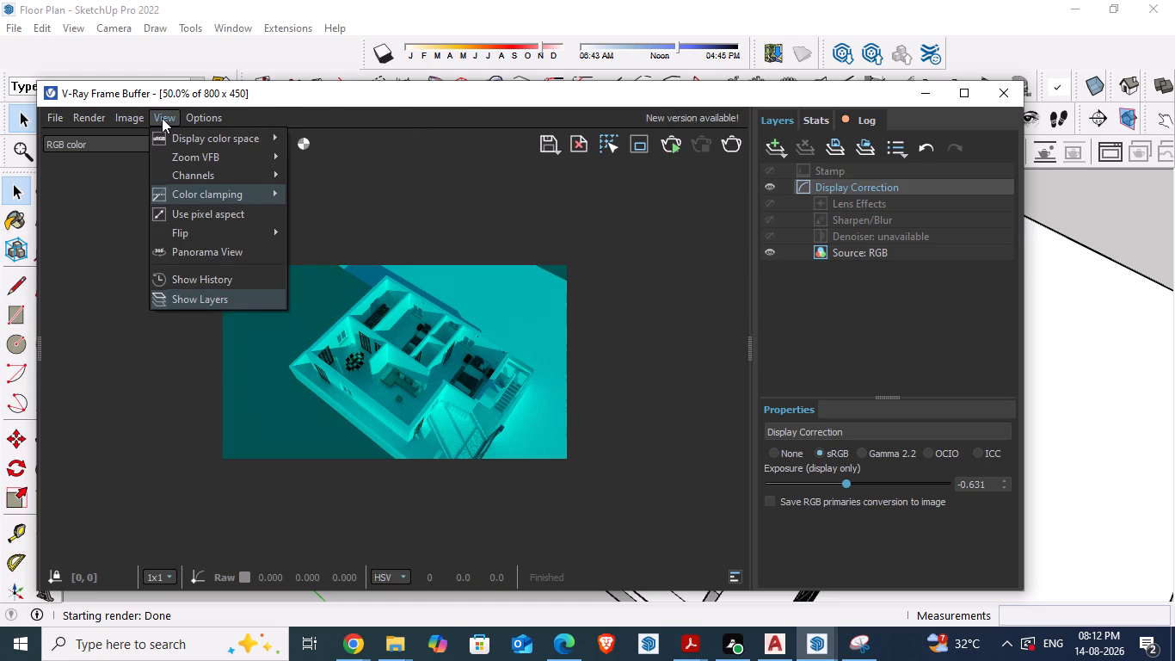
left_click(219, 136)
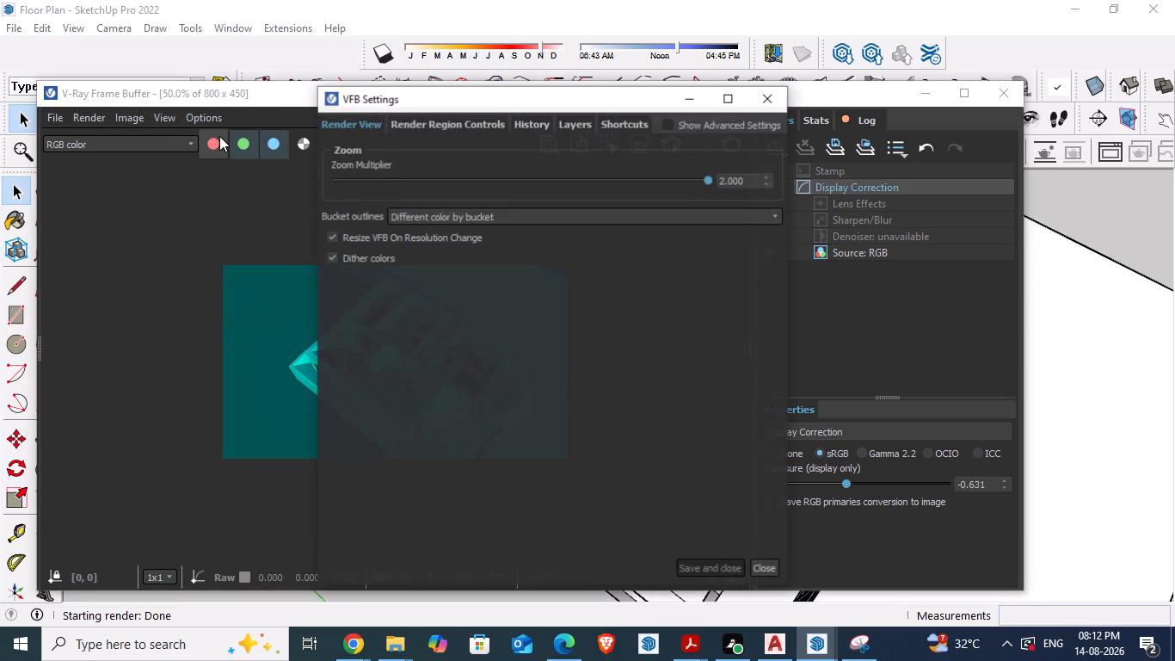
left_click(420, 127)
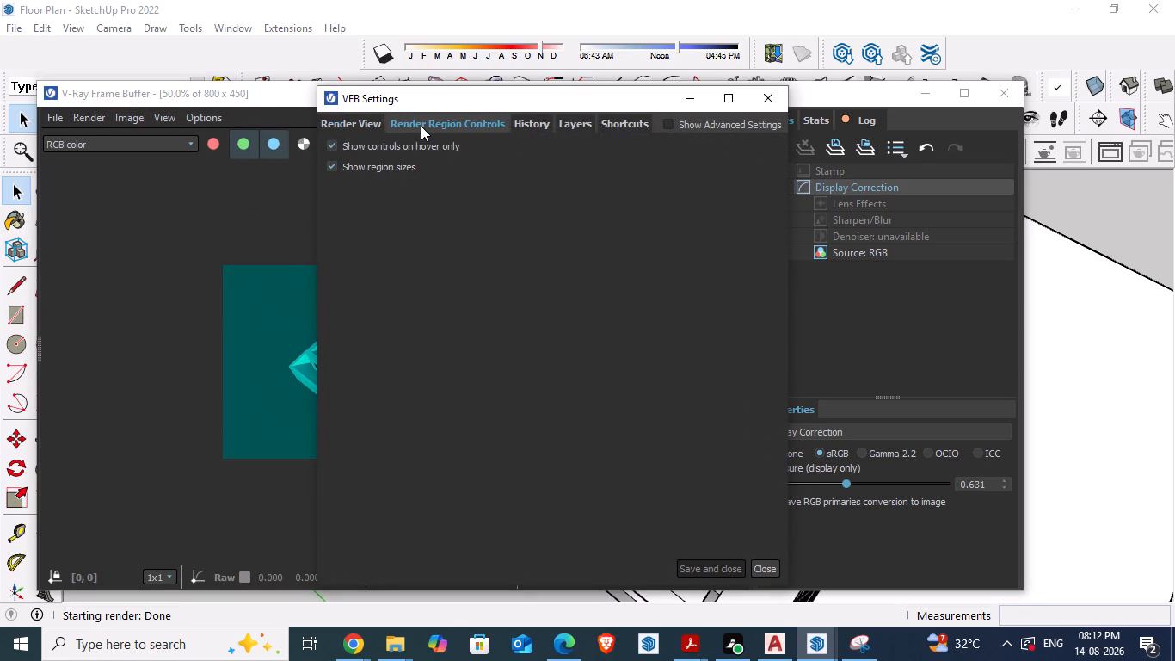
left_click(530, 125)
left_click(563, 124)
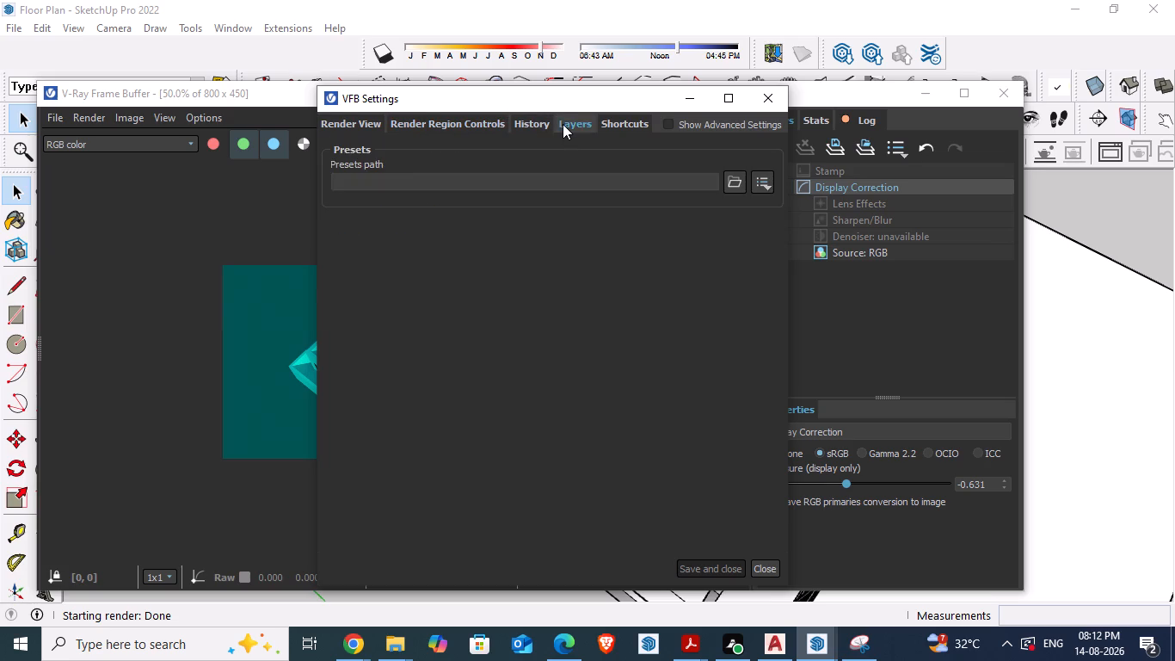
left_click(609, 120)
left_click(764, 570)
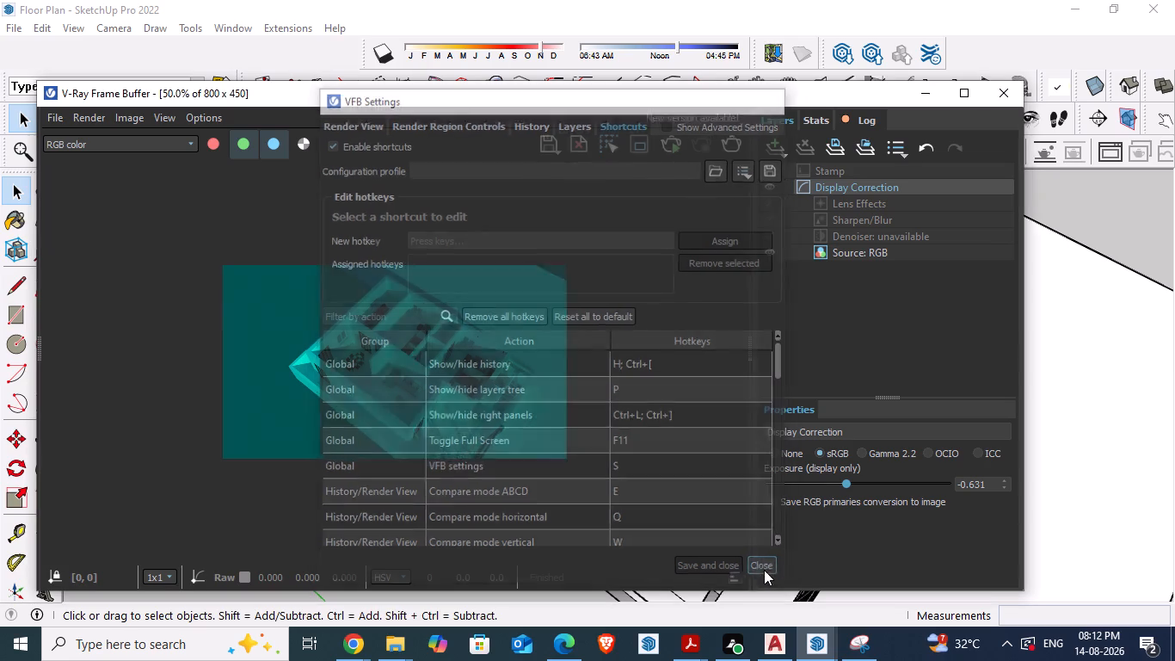
Save the render as a PNG named "ground floor internal view" in the Desktop's Intern folder and close the frame buffer.
scroll(378, 405, "up", 1)
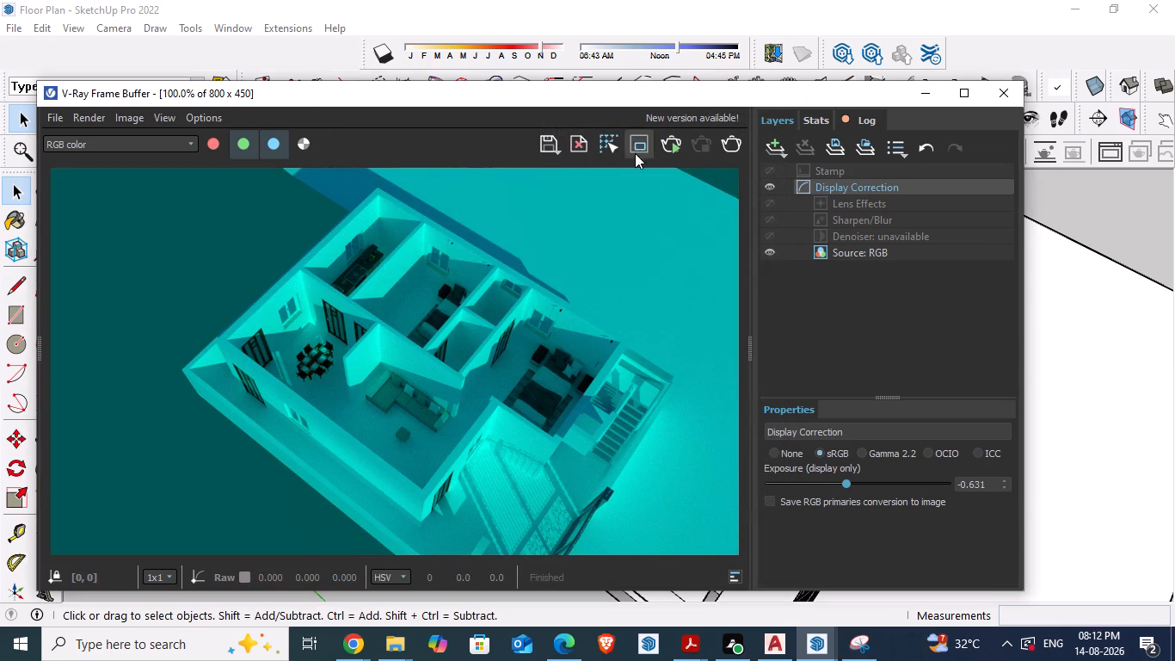
left_click(553, 144)
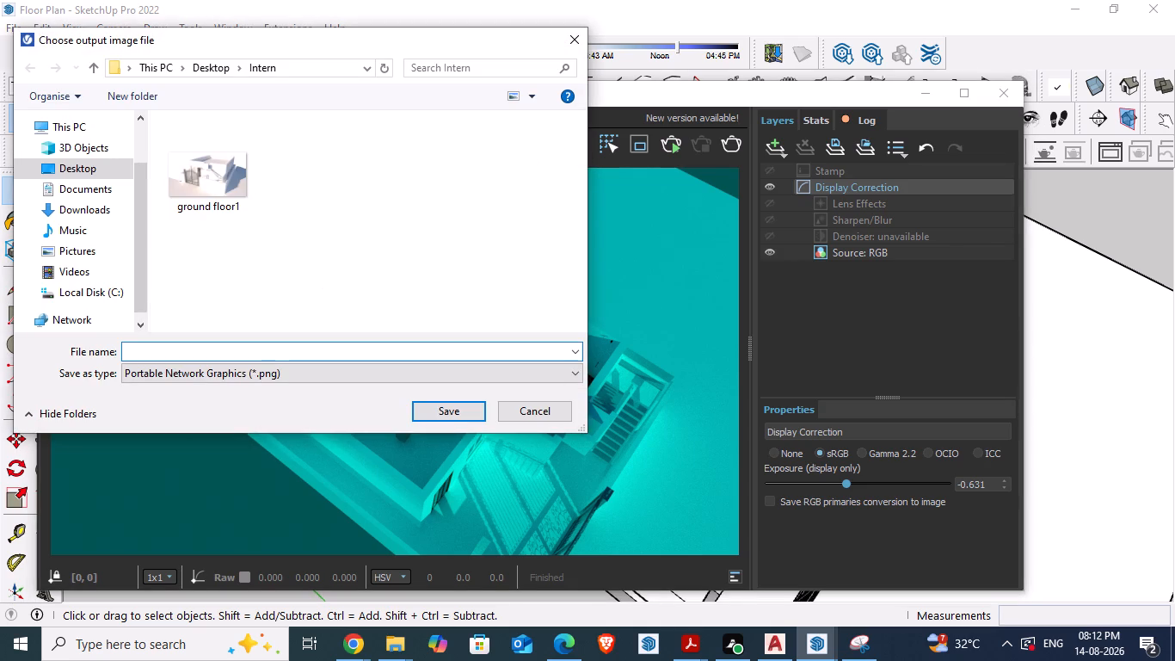
type("ground floor internal vie")
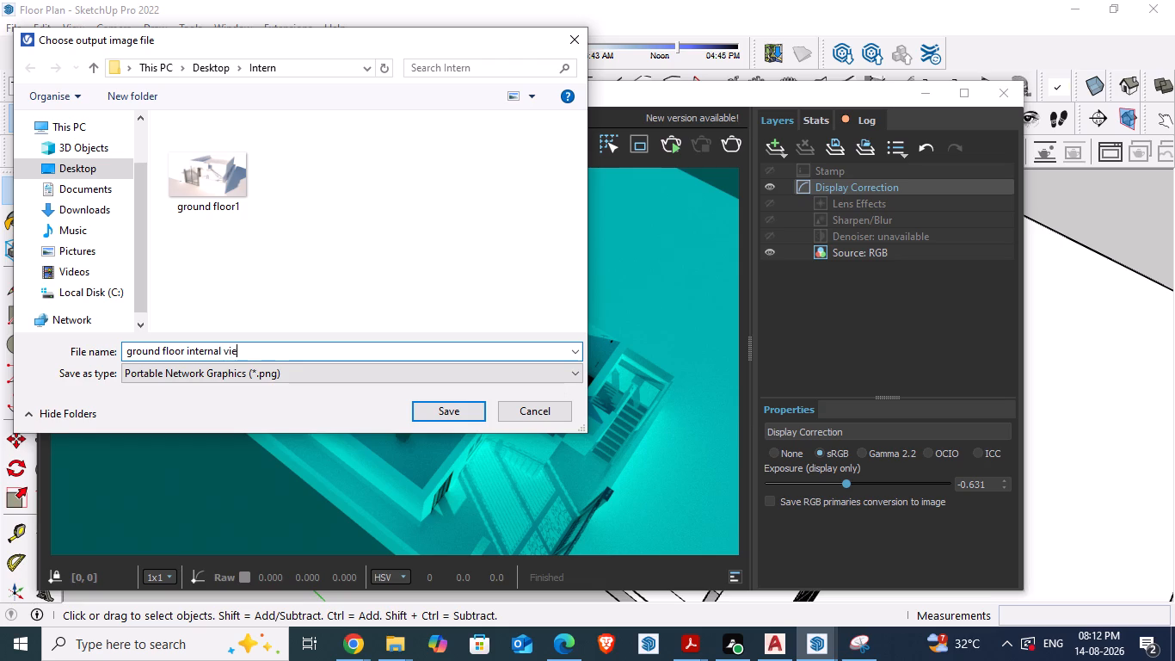
key("w")
left_click(419, 411)
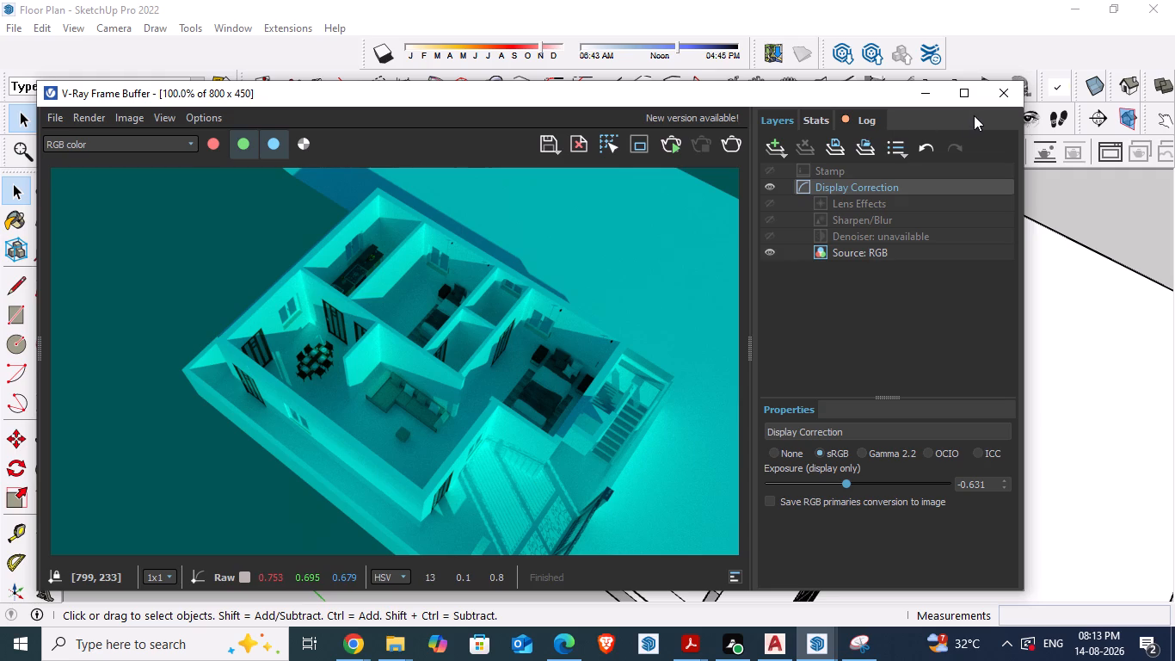
left_click(990, 98)
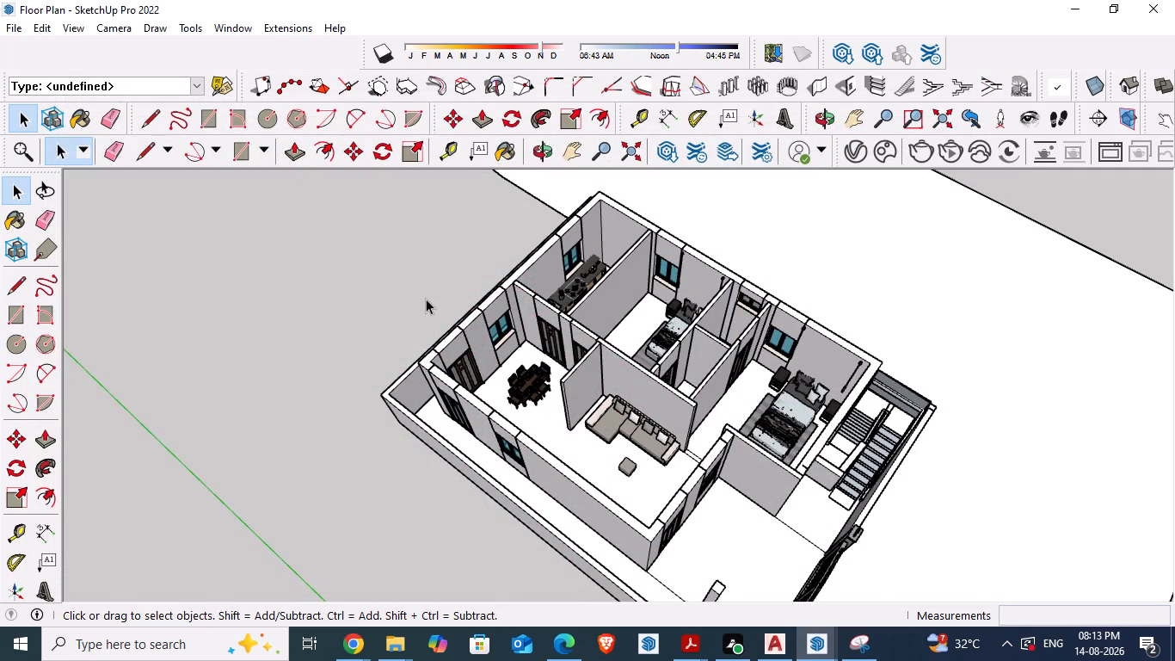
Delete the large ground face surrounding the roofless house.
scroll(426, 299, "down", 3)
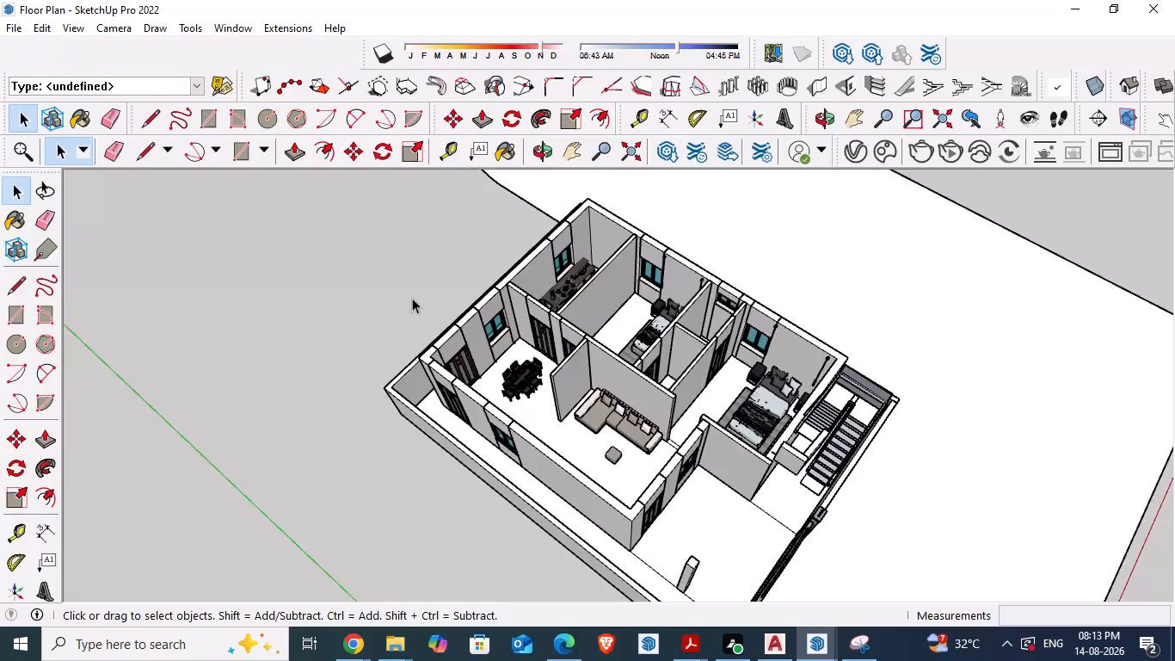
scroll(347, 307, "down", 1)
middle_click_drag(338, 351, 289, 312)
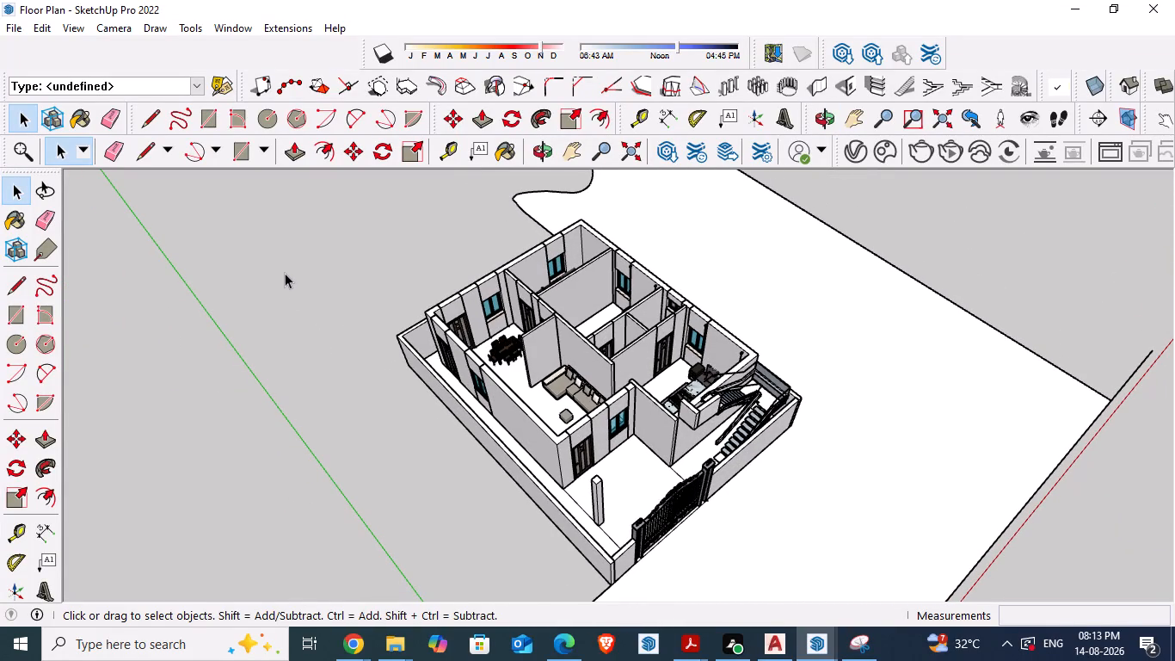
left_click(741, 252)
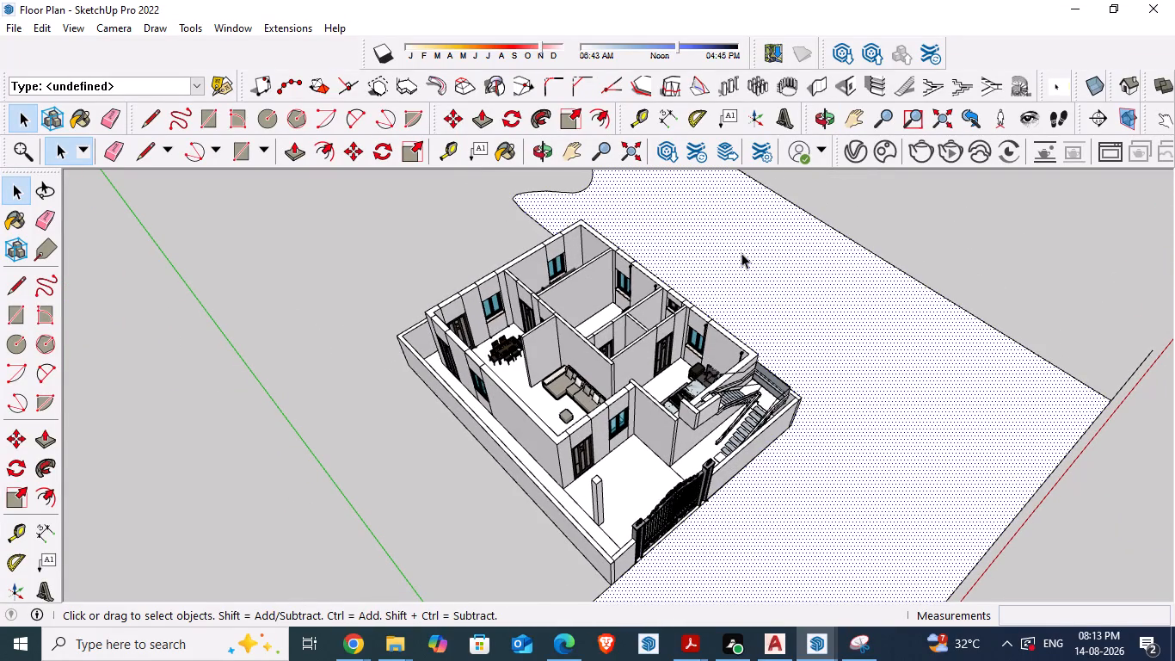
key("Delete")
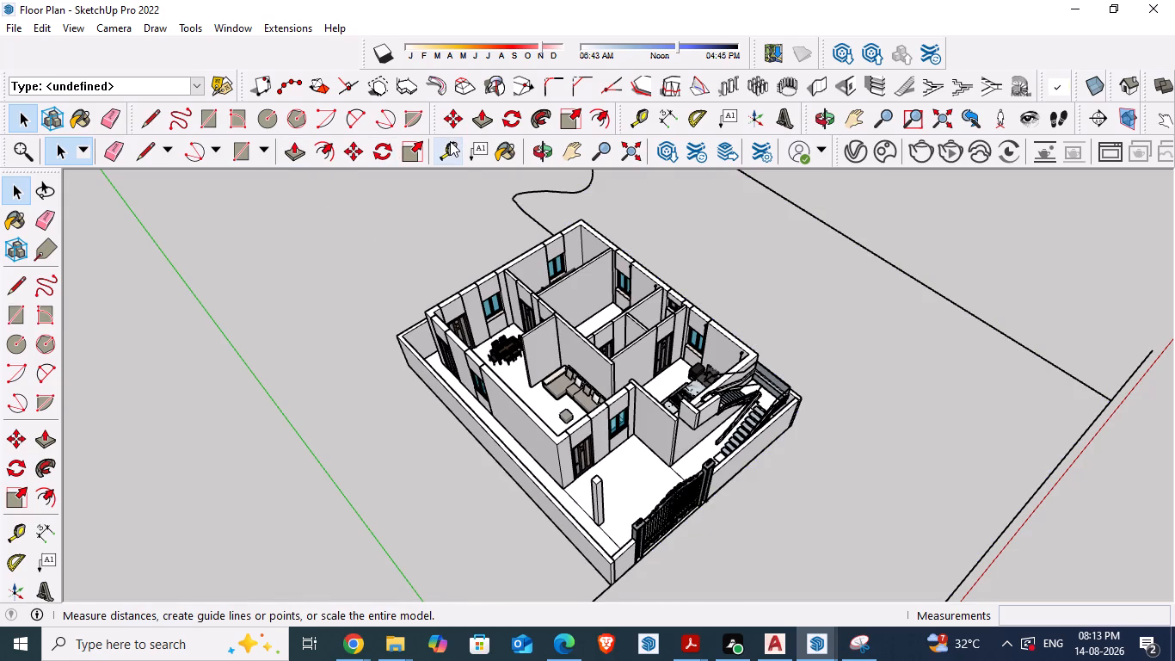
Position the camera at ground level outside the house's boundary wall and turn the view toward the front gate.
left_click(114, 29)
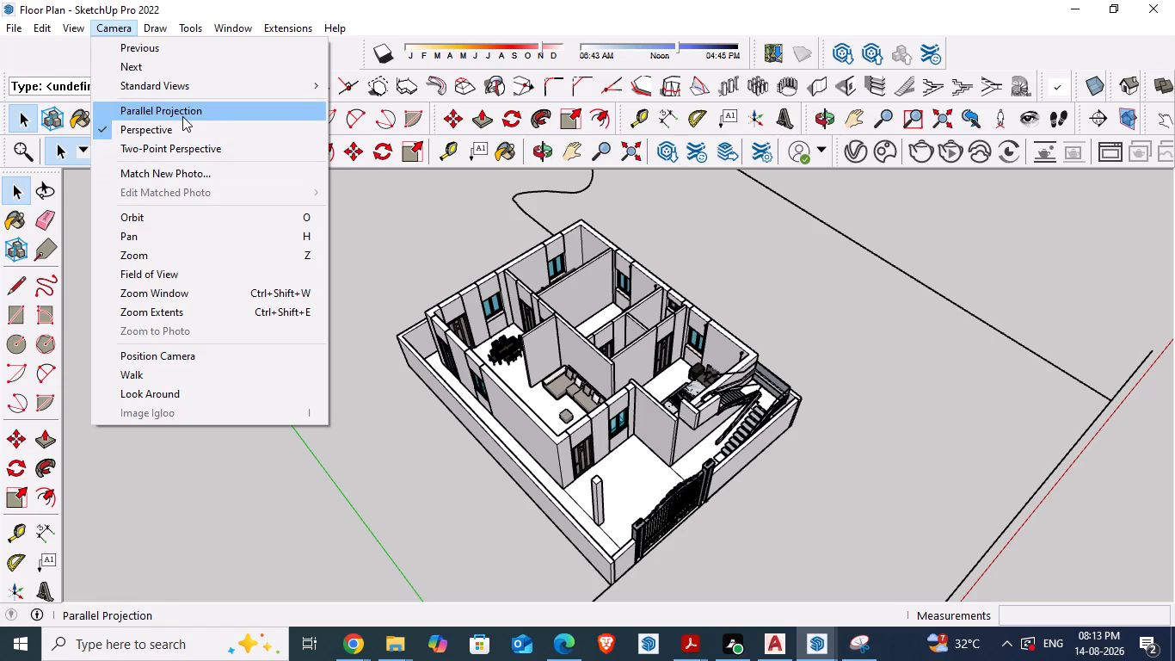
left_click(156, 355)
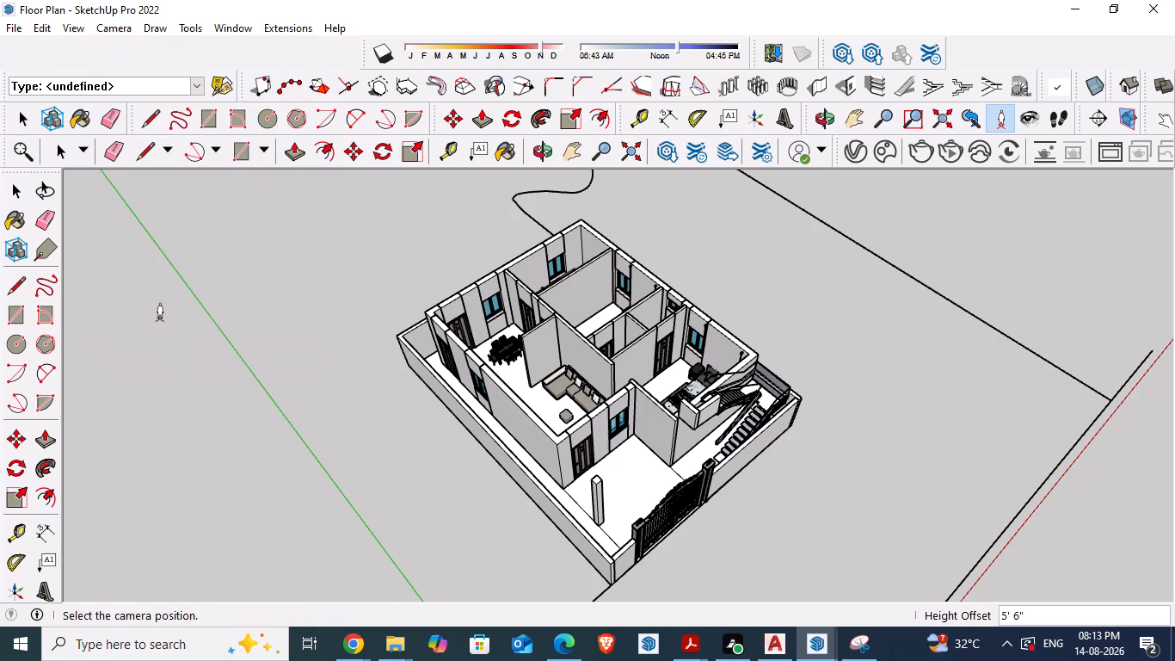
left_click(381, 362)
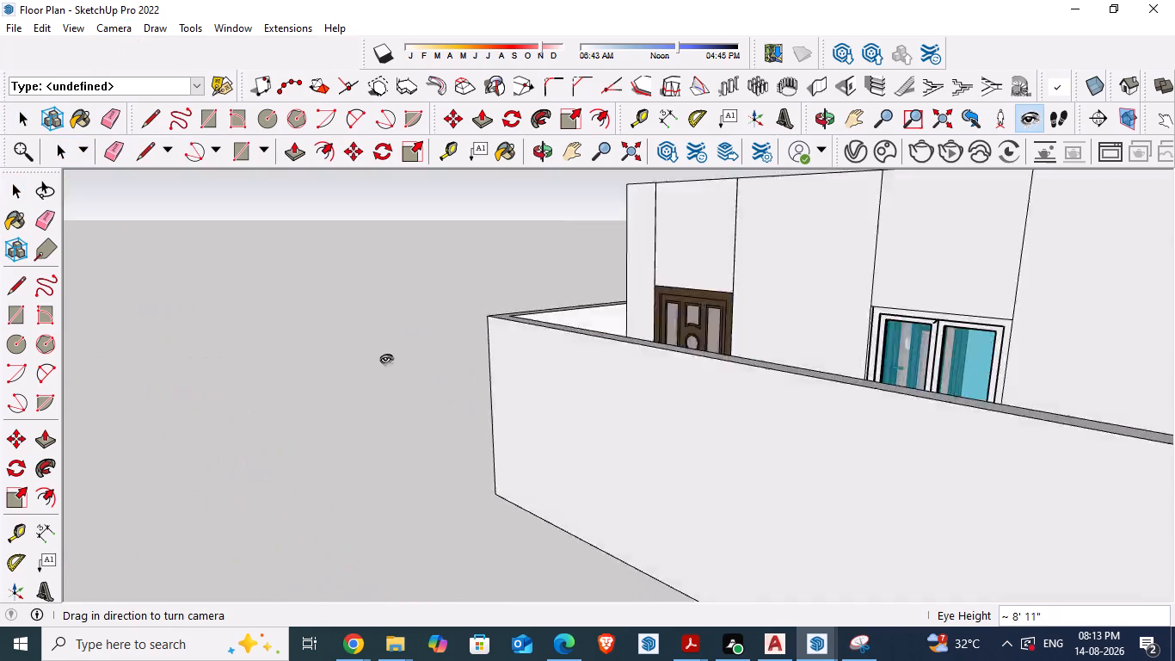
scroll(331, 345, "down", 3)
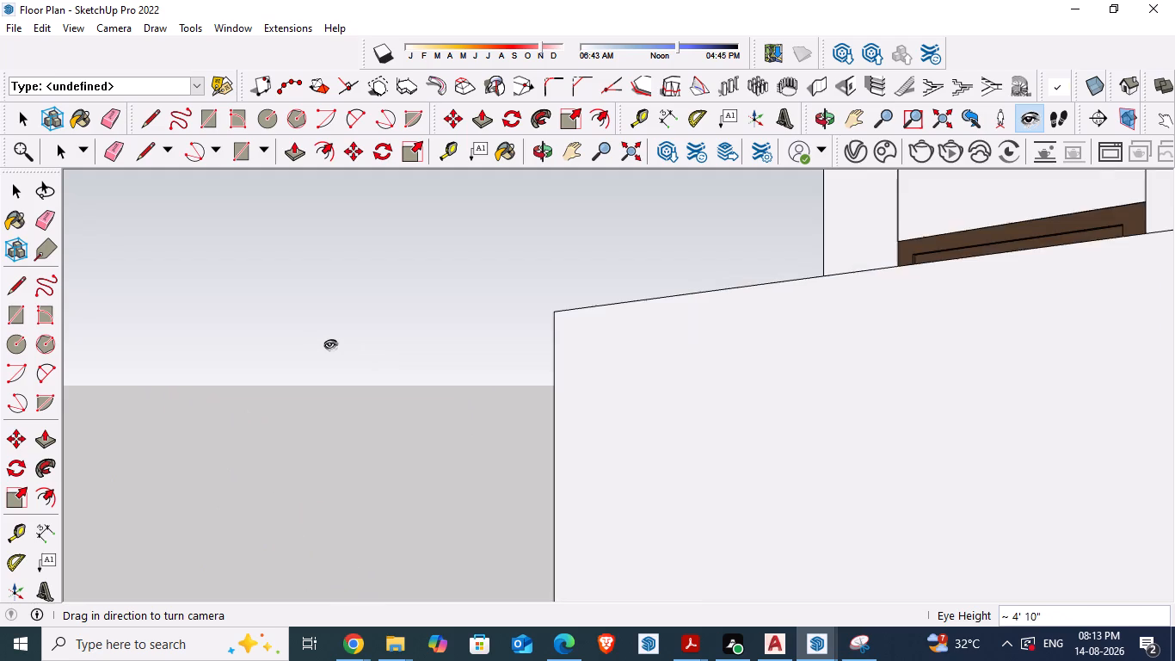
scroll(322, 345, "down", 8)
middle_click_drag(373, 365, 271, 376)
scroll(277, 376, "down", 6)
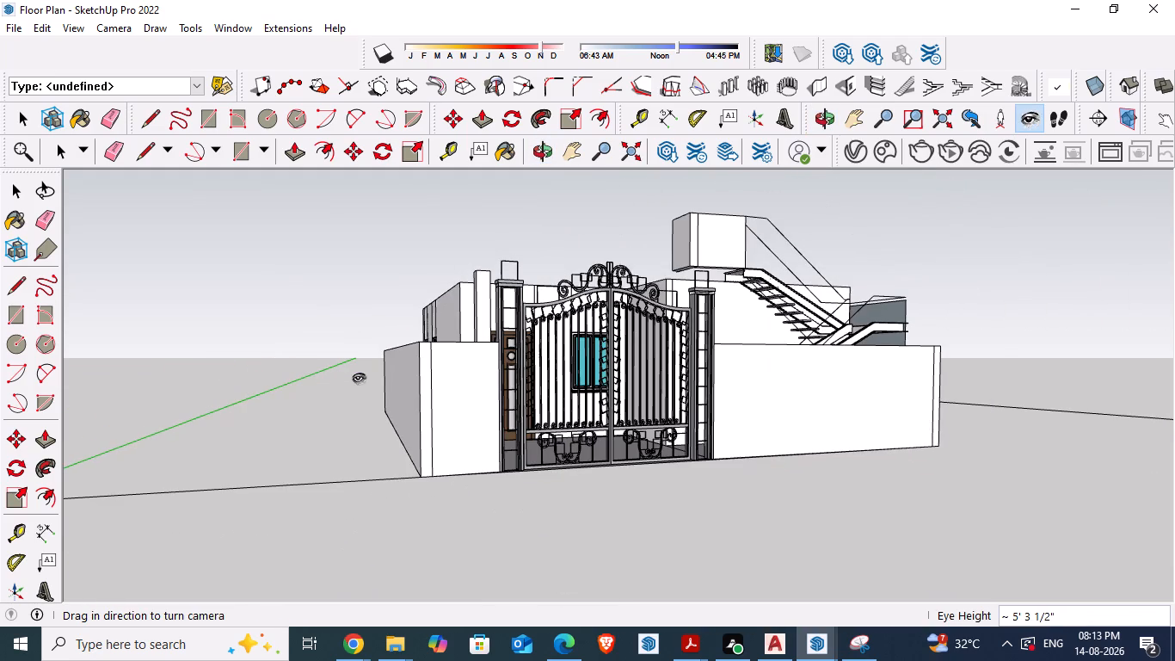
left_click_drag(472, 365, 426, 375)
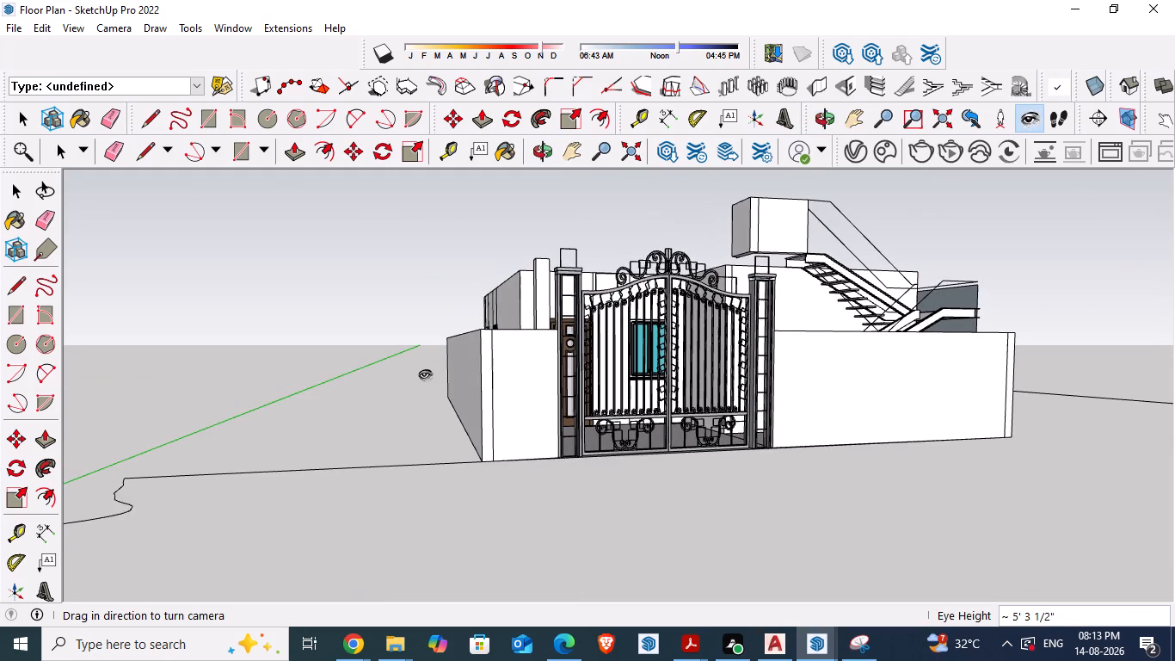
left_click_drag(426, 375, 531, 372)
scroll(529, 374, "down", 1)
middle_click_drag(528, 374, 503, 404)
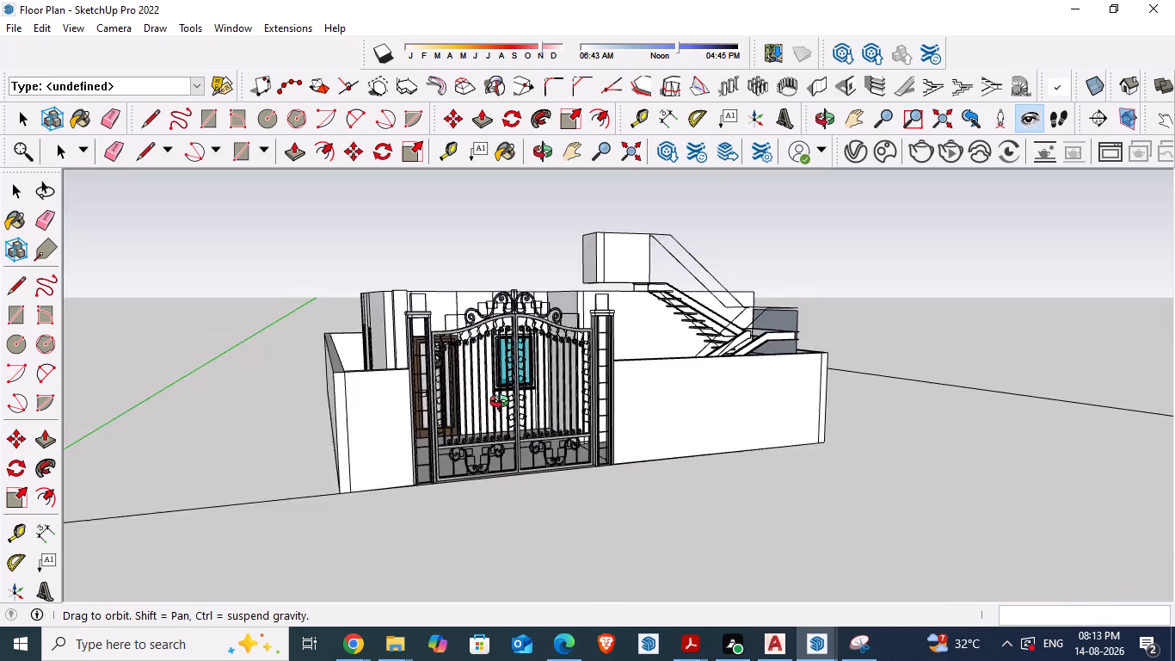
Examine the roofless house from the staircase side, the rear and overhead, ending on a near-top view of the furnished rooms.
middle_click_drag(503, 404, 300, 575)
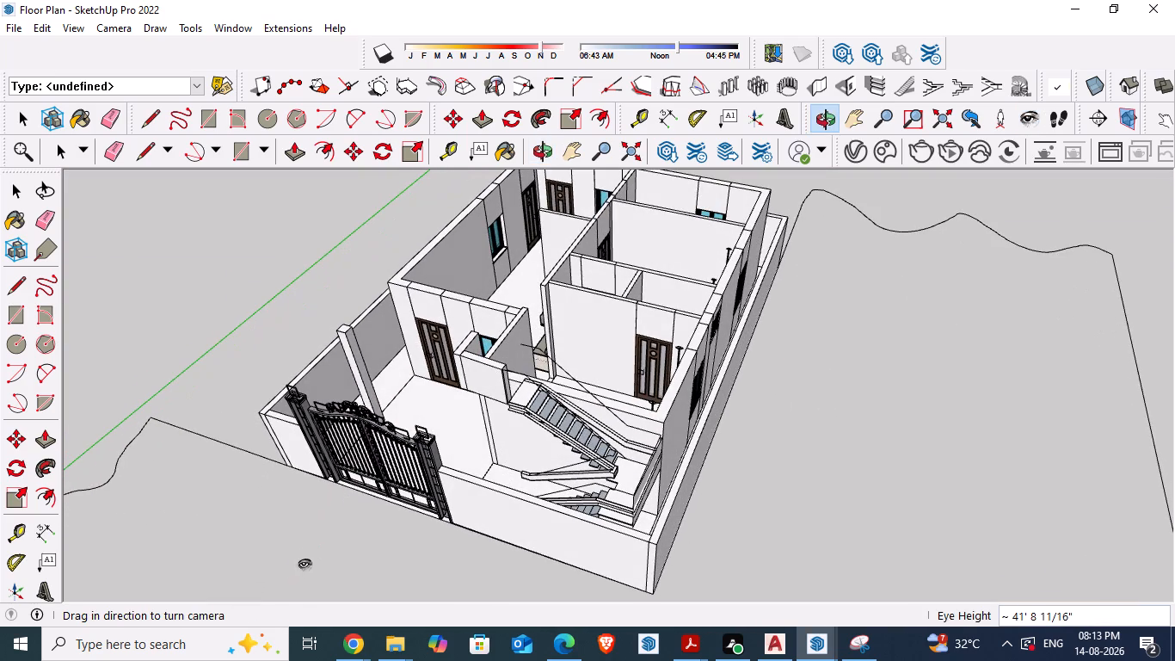
middle_click_drag(698, 381, 674, 412)
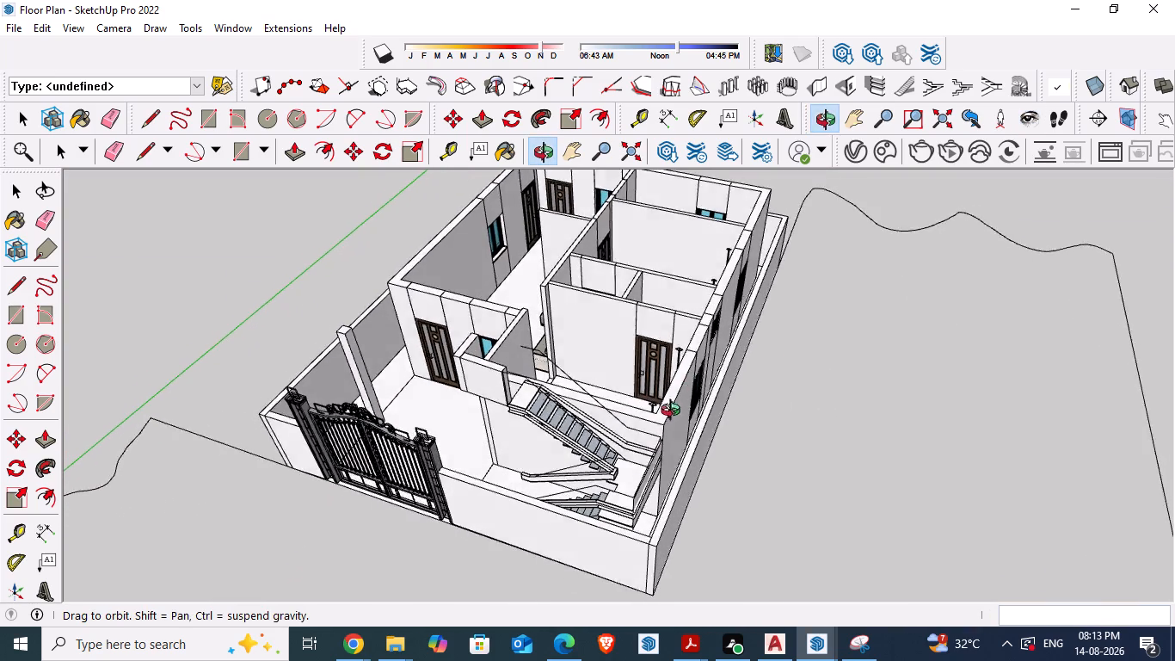
middle_click_drag(674, 412, 513, 519)
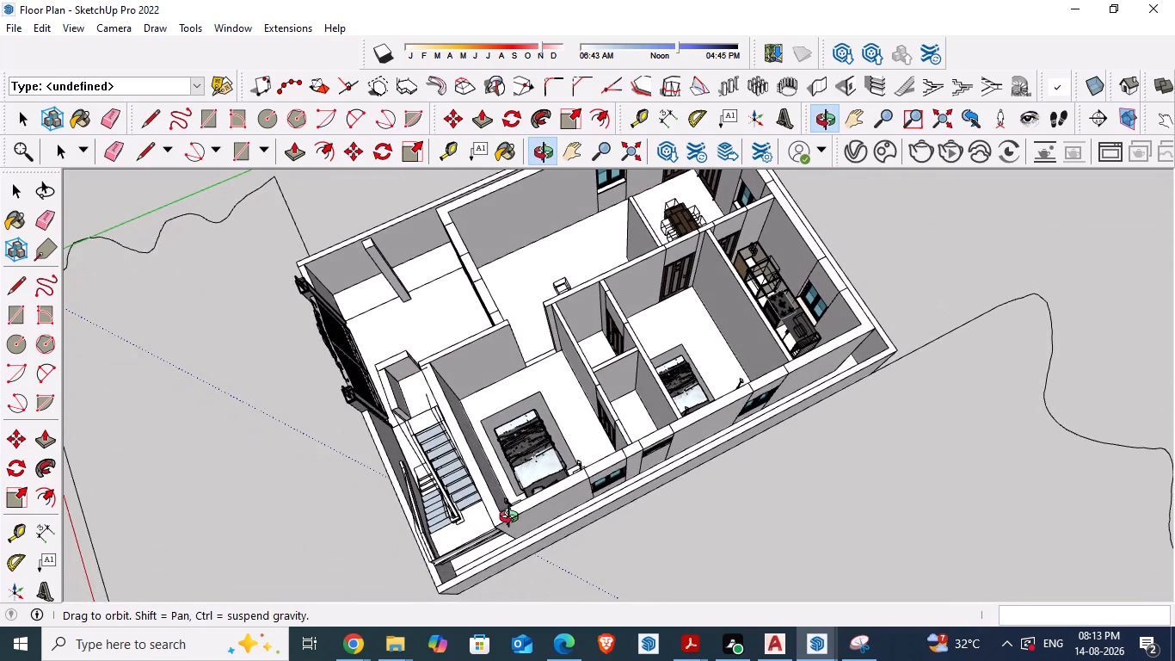
middle_click_drag(513, 519, 391, 458)
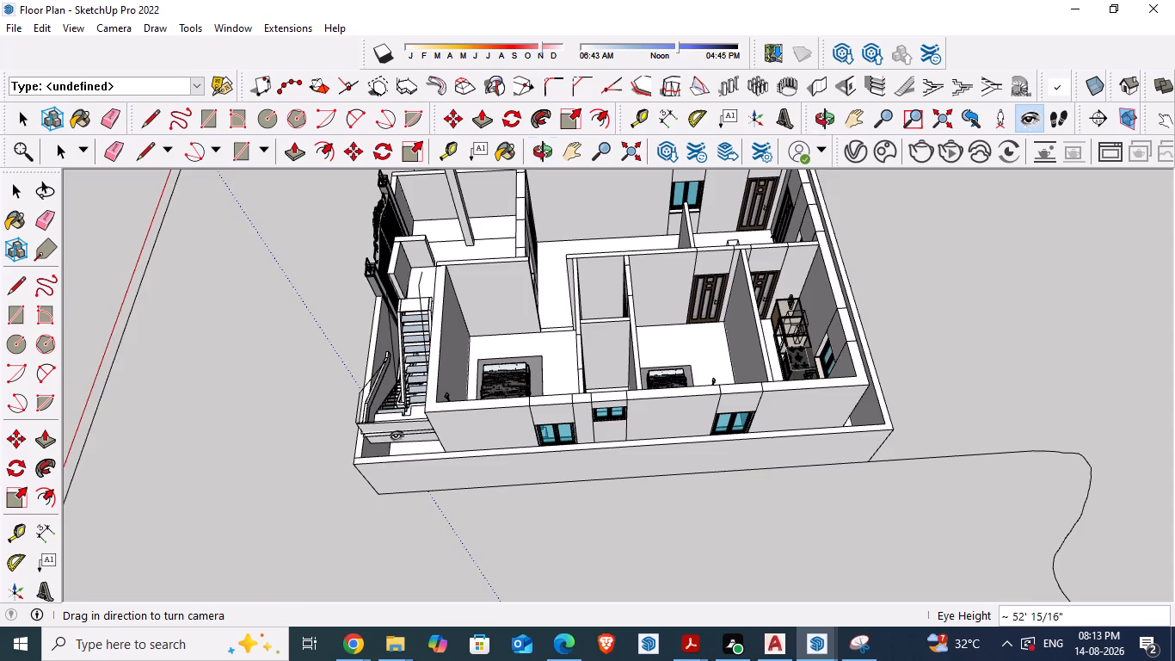
scroll(400, 434, "up", 1)
scroll(404, 436, "down", 3)
middle_click_drag(505, 394, 487, 360)
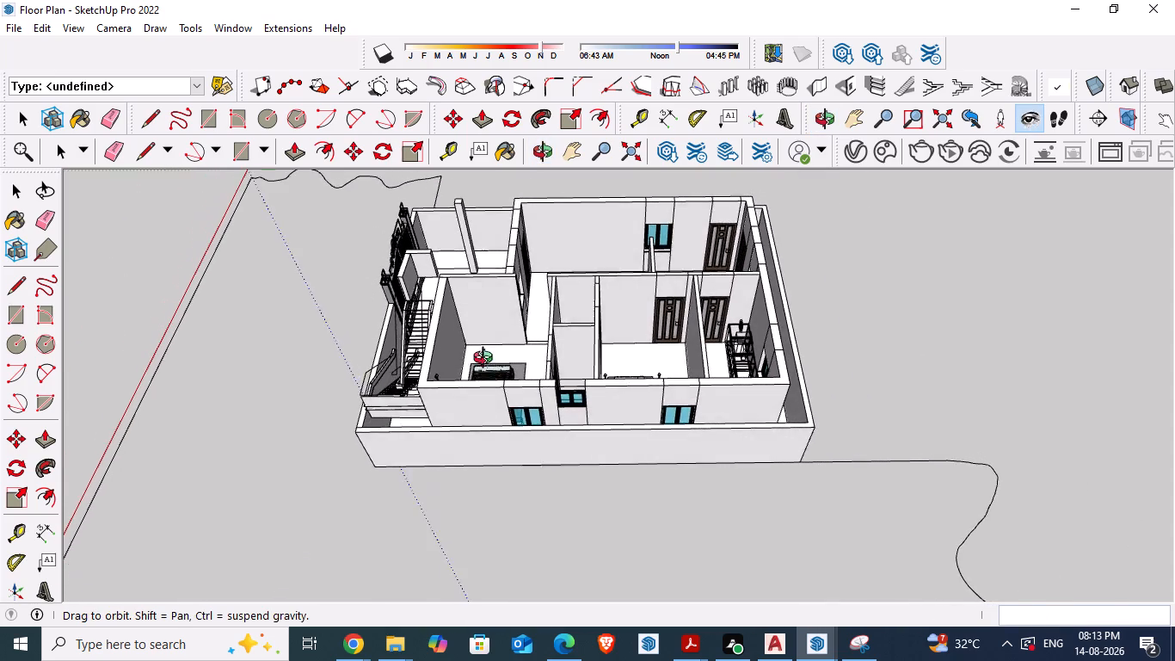
middle_click_drag(487, 360, 476, 357)
middle_click_drag(703, 396, 534, 389)
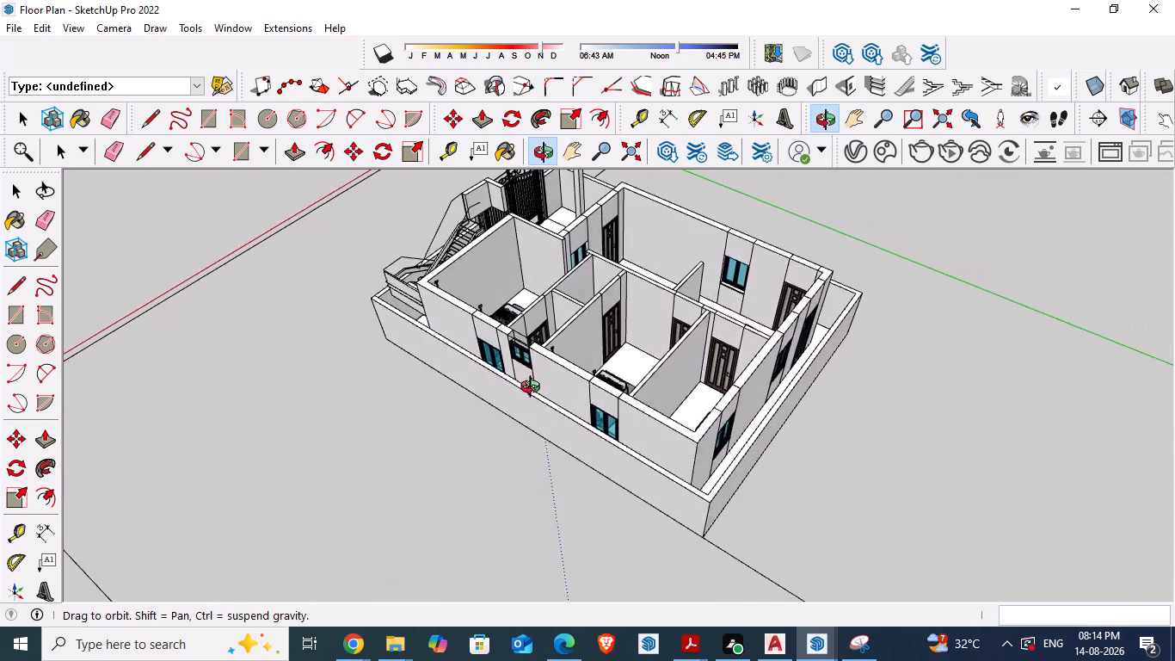
middle_click_drag(534, 389, 390, 399)
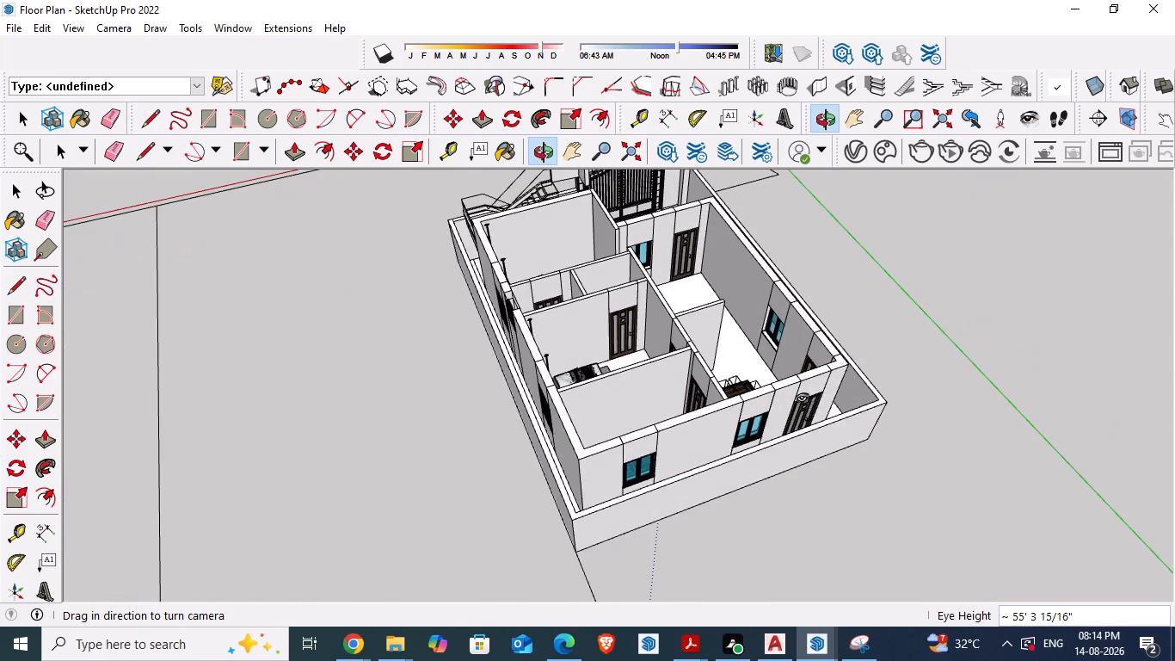
middle_click_drag(832, 414, 587, 457)
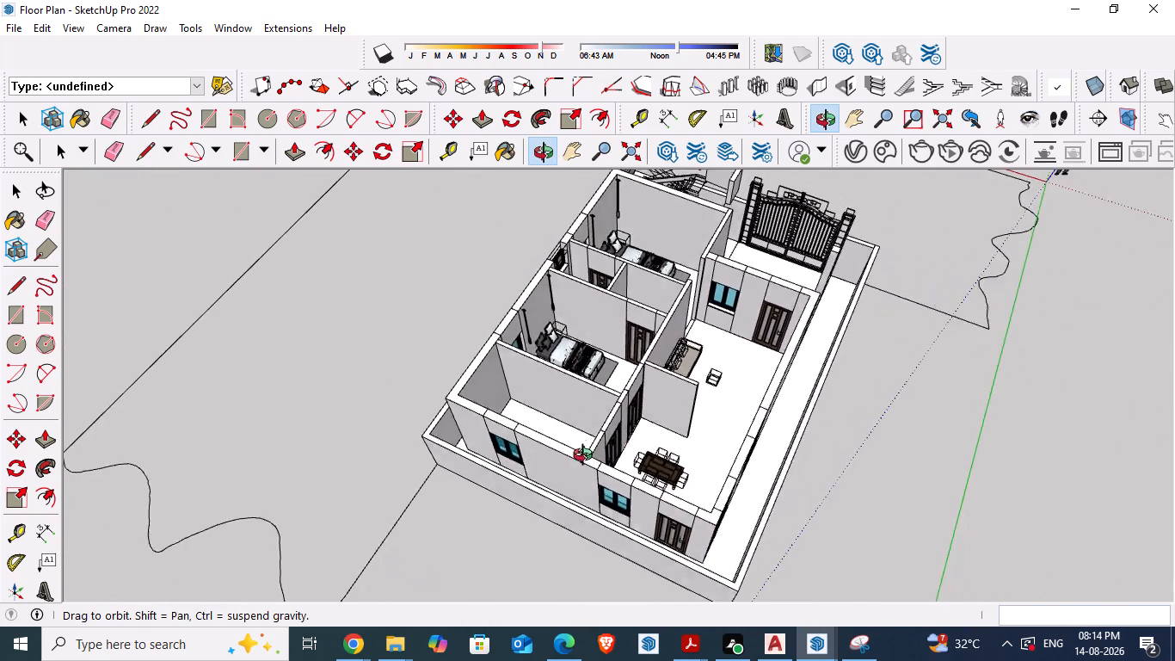
middle_click_drag(587, 457, 508, 510)
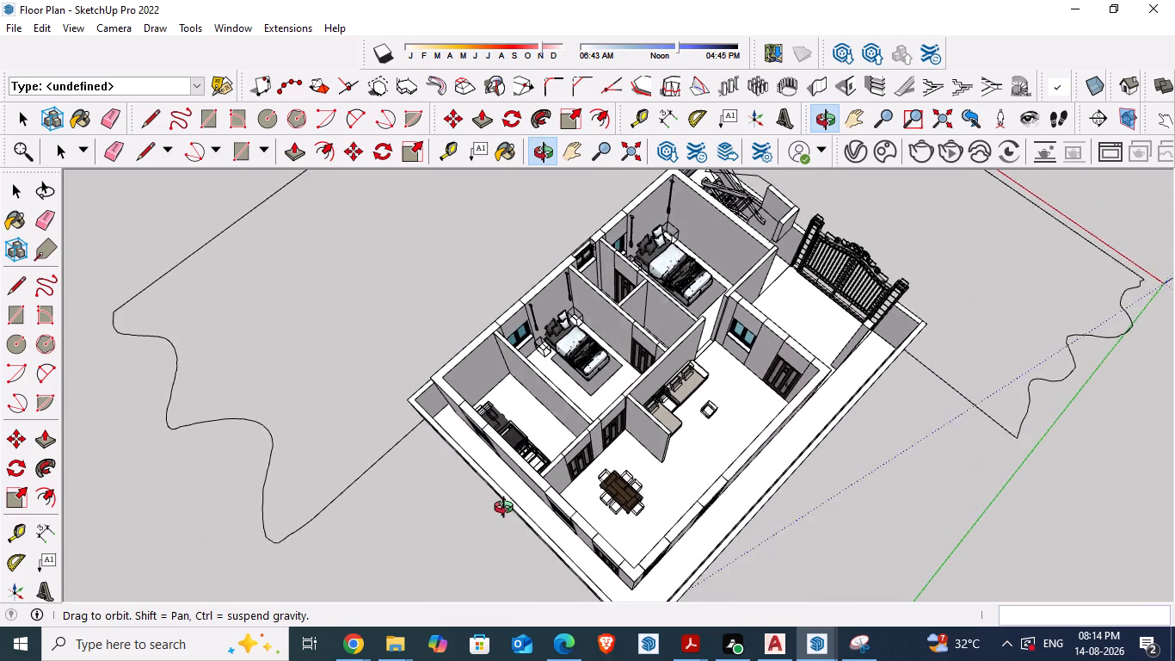
middle_click_drag(508, 510, 504, 513)
middle_click_drag(736, 424, 689, 460)
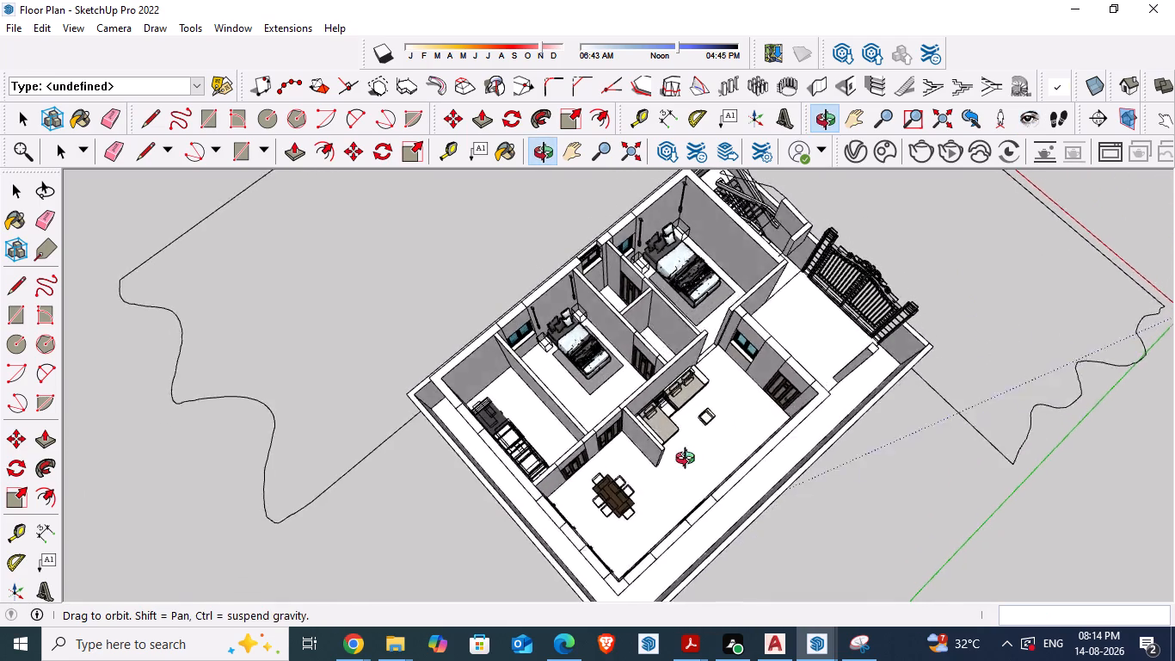
middle_click_drag(689, 460, 655, 481)
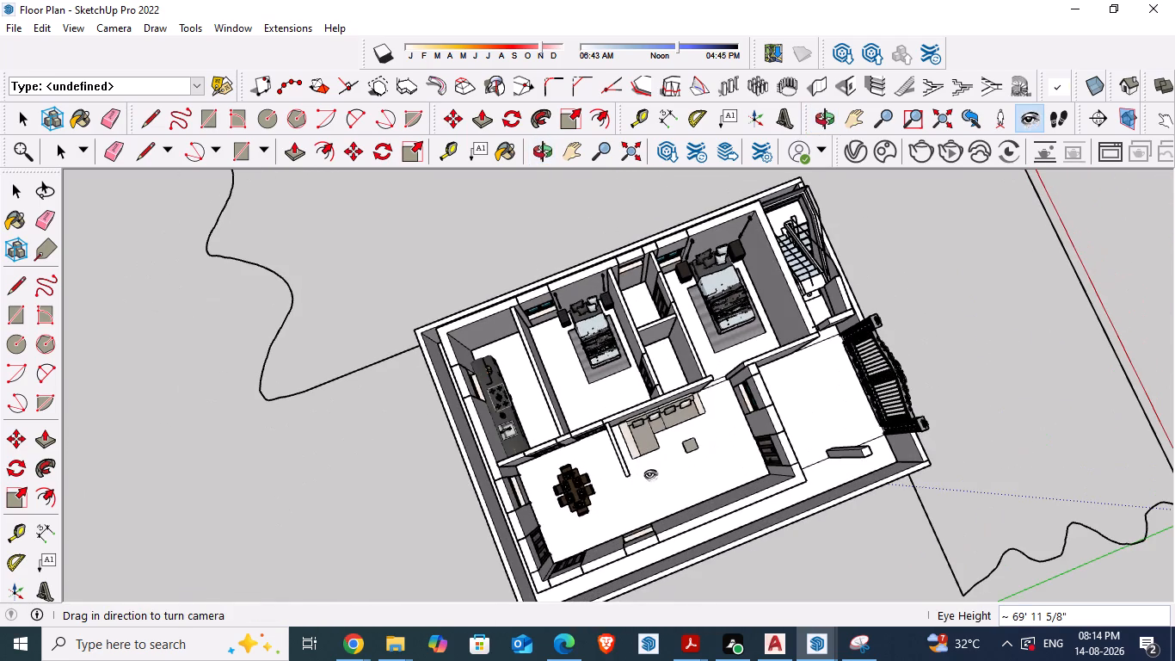
left_click(651, 475)
Switch the camera to Parallel Projection for the overhead view of the roofless house.
left_click(117, 30)
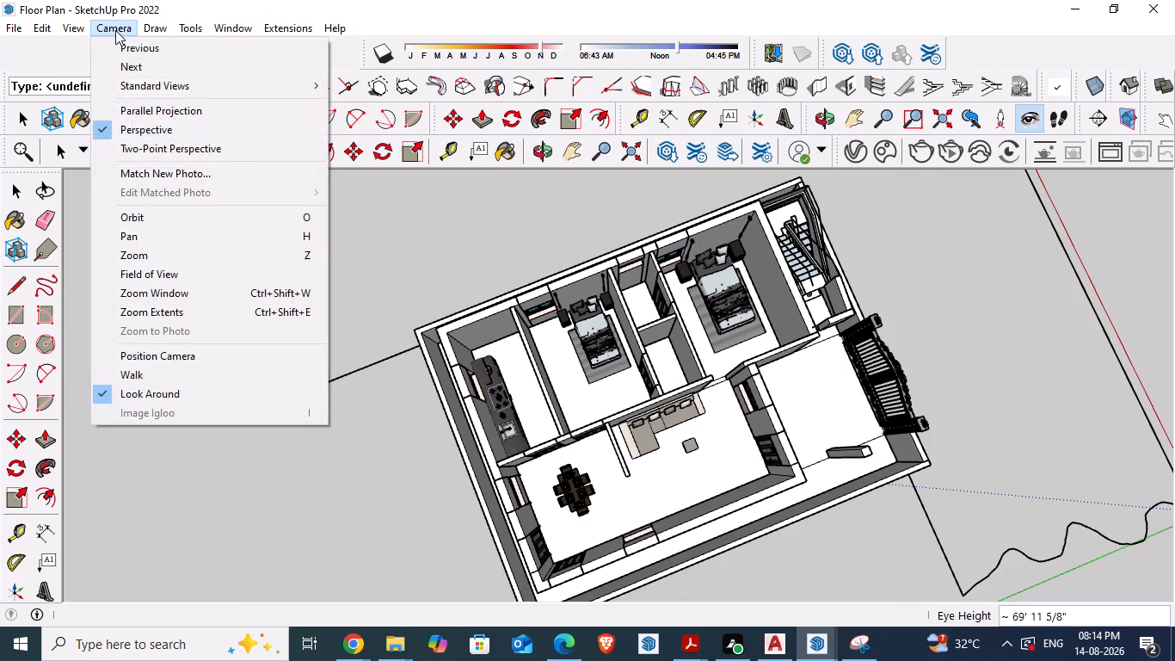
left_click(182, 131)
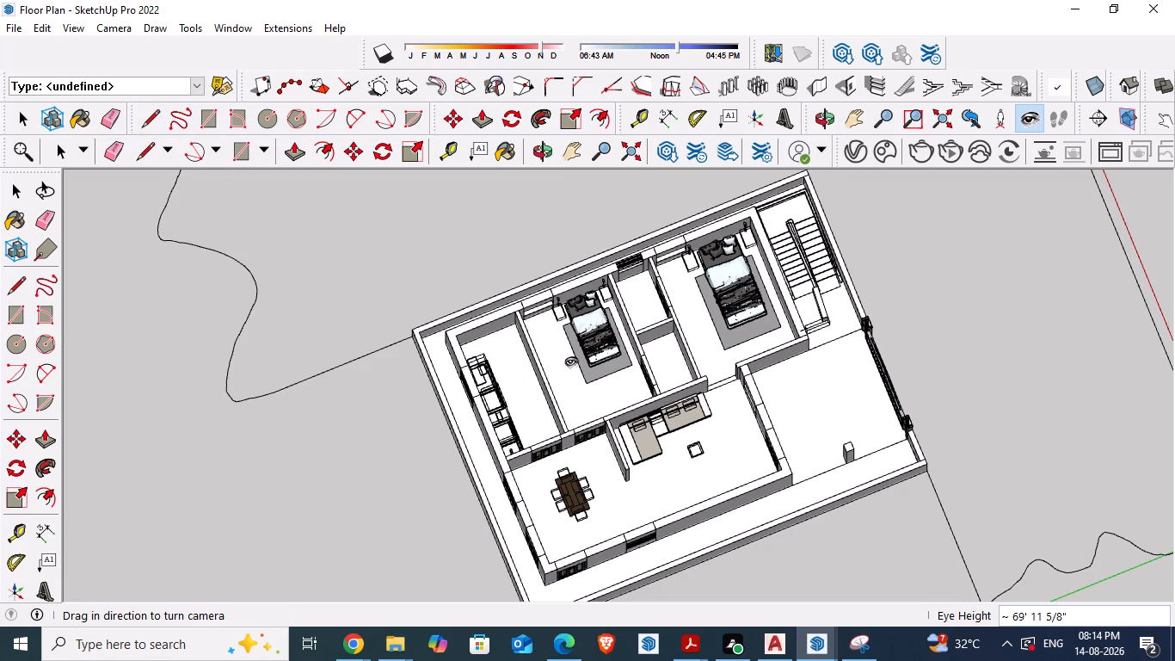
Set the camera to the standard Top view and frame the whole roofless floor plan, from the kitchen to the staircase.
left_click(573, 385)
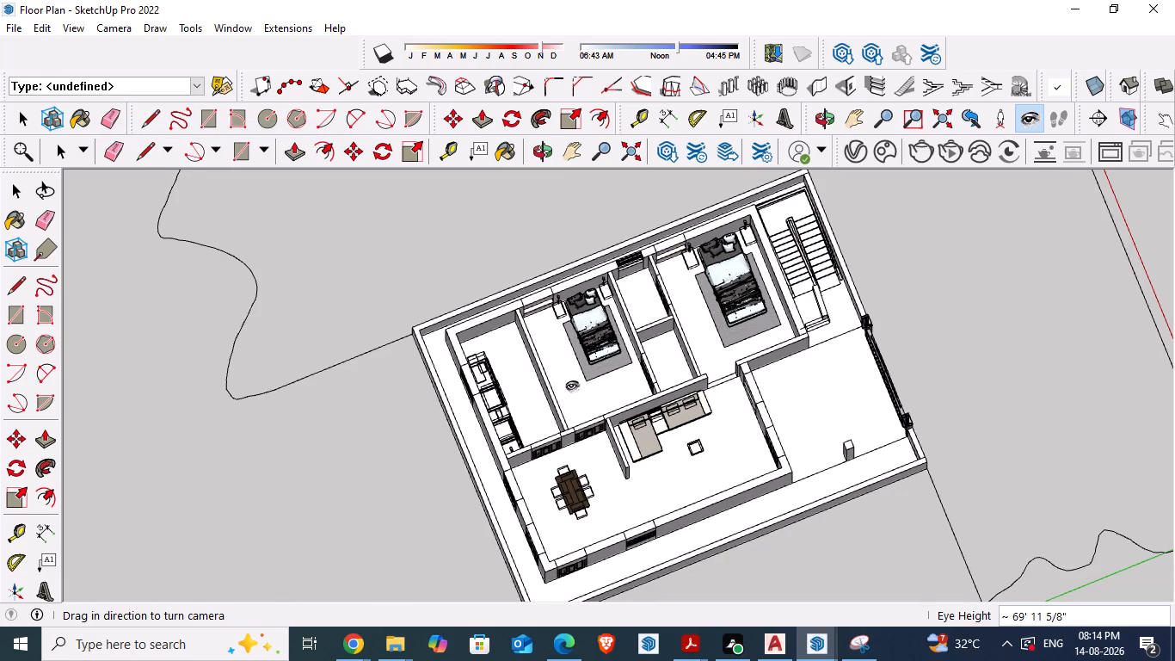
middle_click_drag(572, 381, 474, 285)
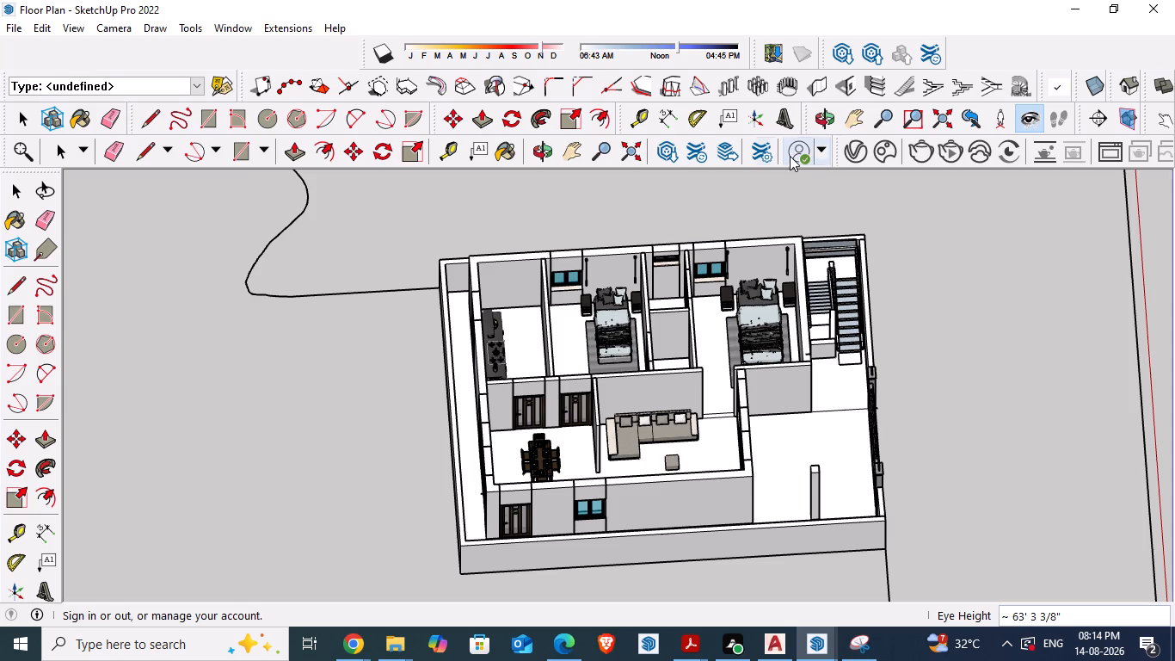
left_click(48, 29)
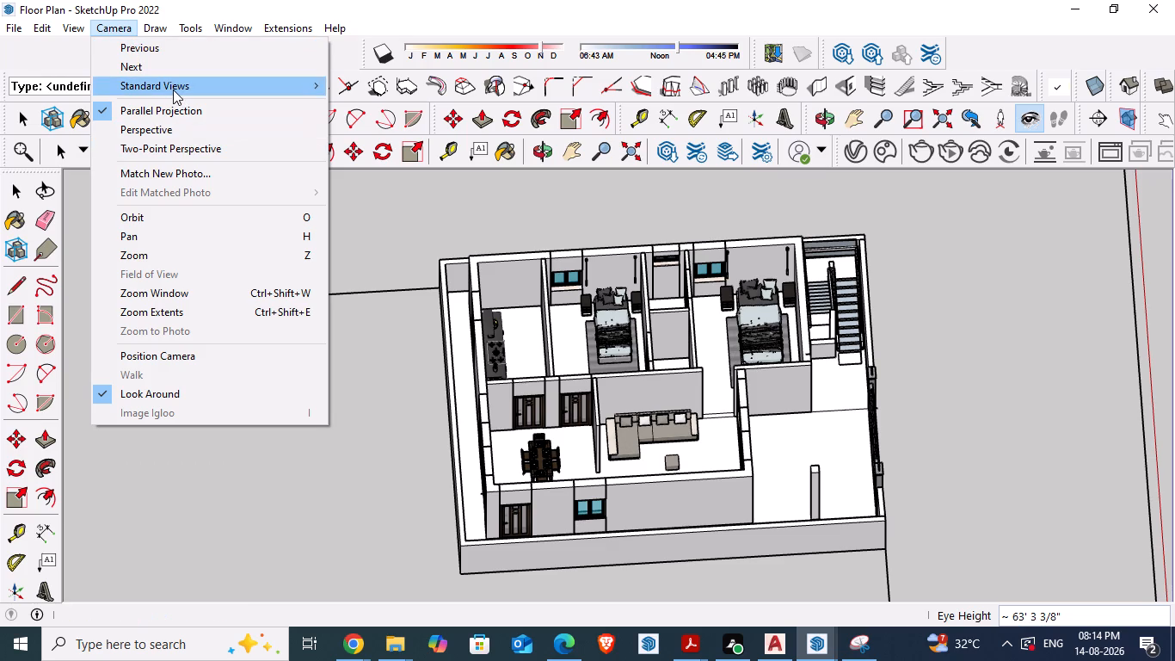
left_click(362, 85)
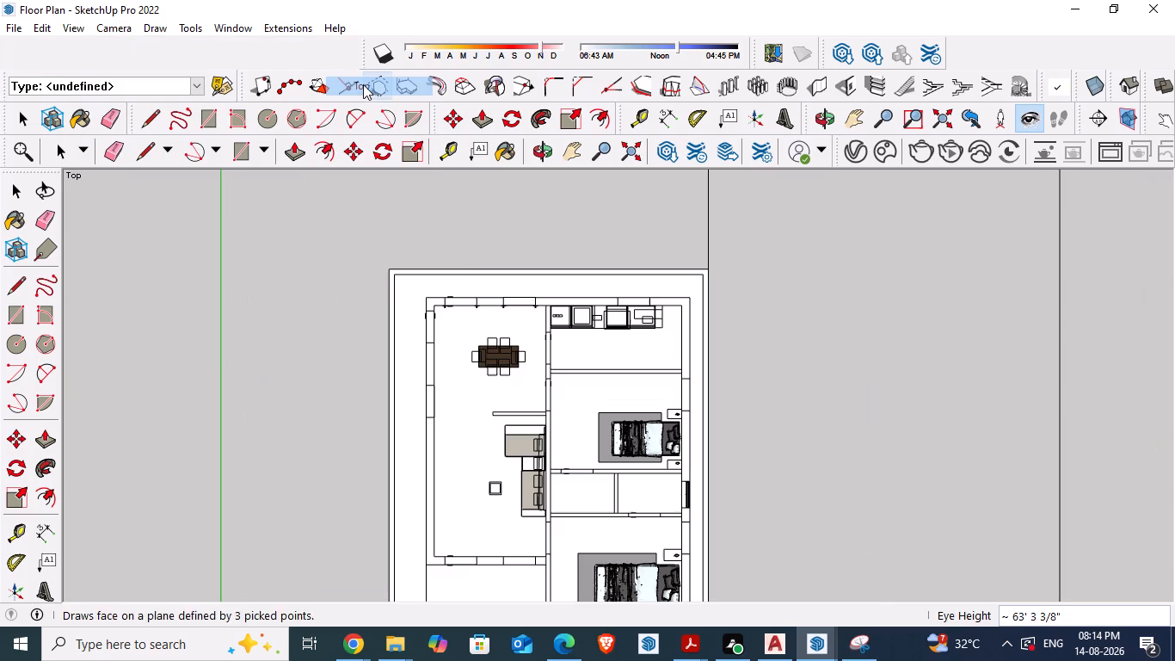
scroll(451, 269, "down", 2)
scroll(450, 269, "up", 3)
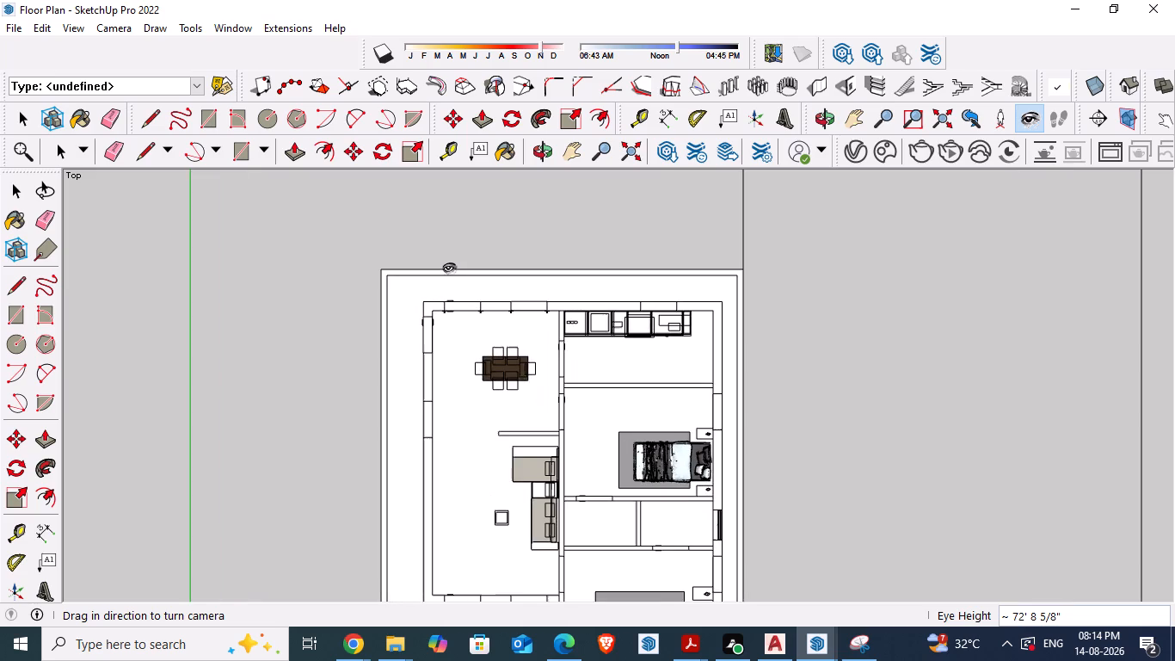
scroll(450, 269, "down", 6)
scroll(548, 462, "up", 4)
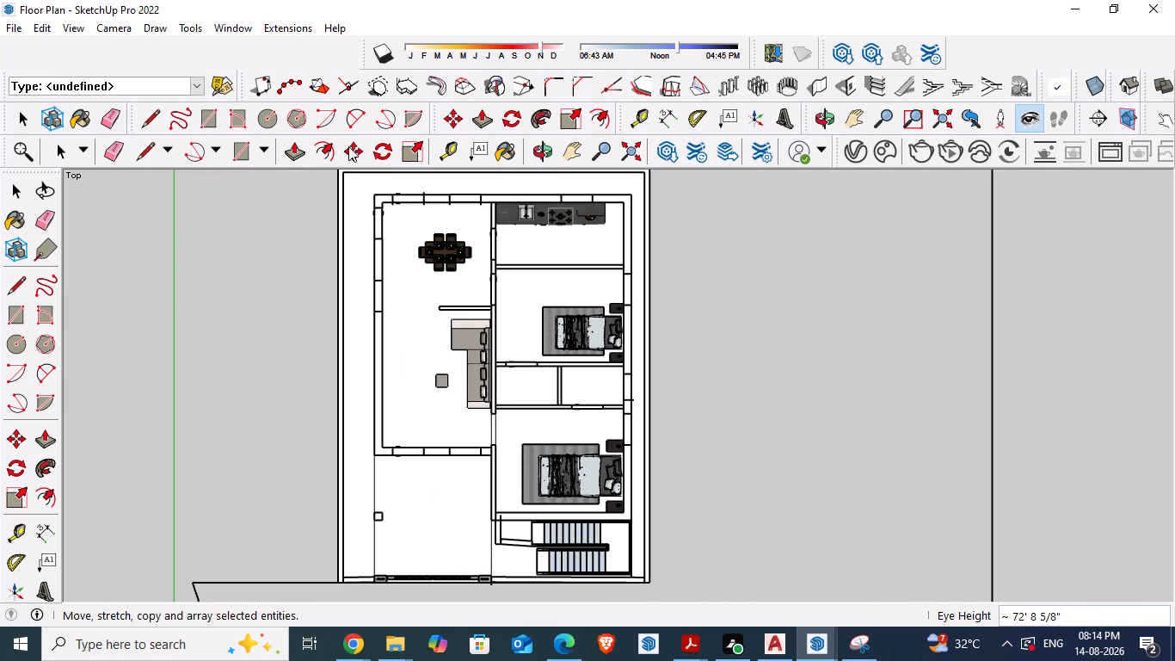
left_click(230, 27)
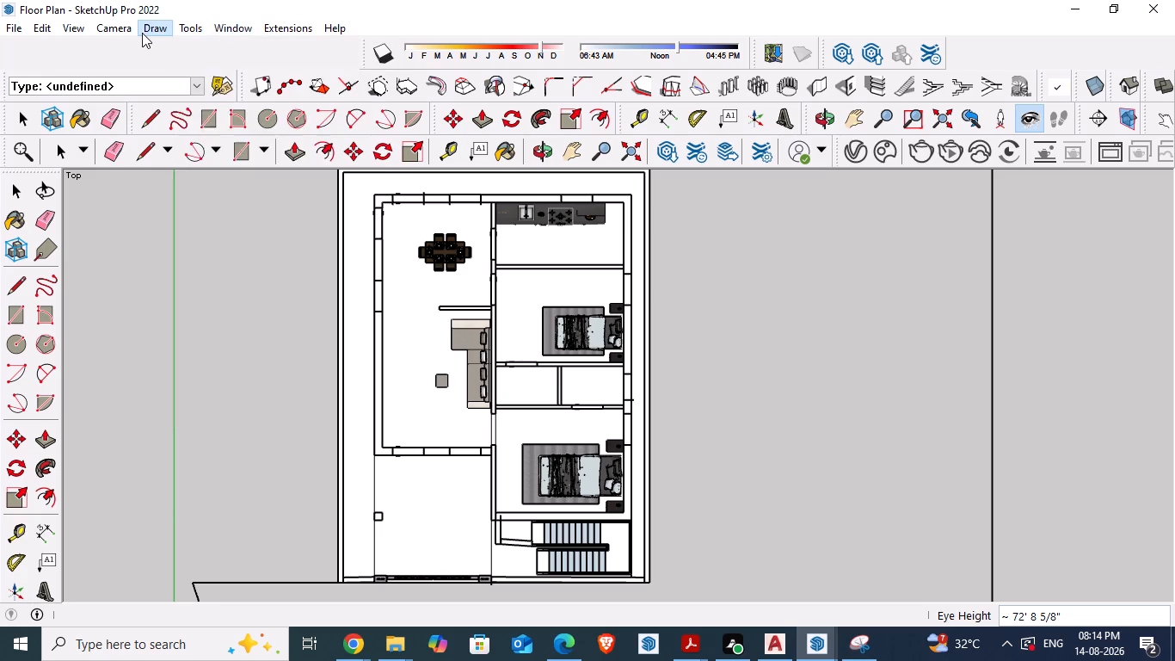
left_click(744, 403)
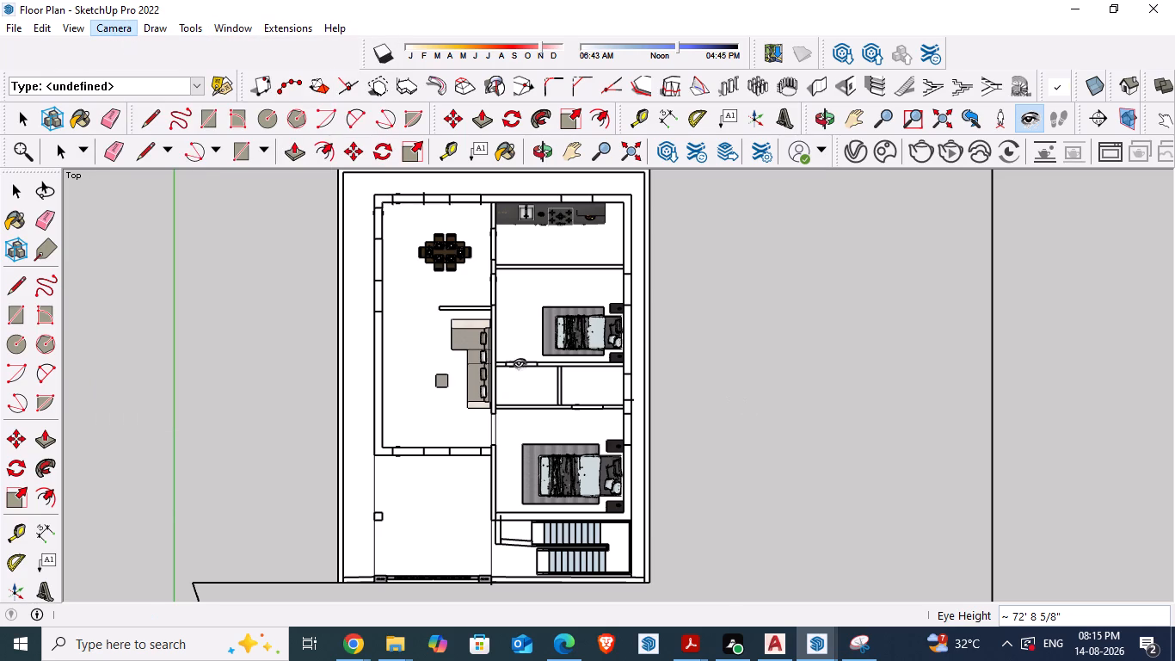
Turn the roofless house to an angled overhead view and frame the furnished rooms, staircase and front gate closely.
scroll(520, 364, "down", 3)
middle_click_drag(537, 393, 339, 240)
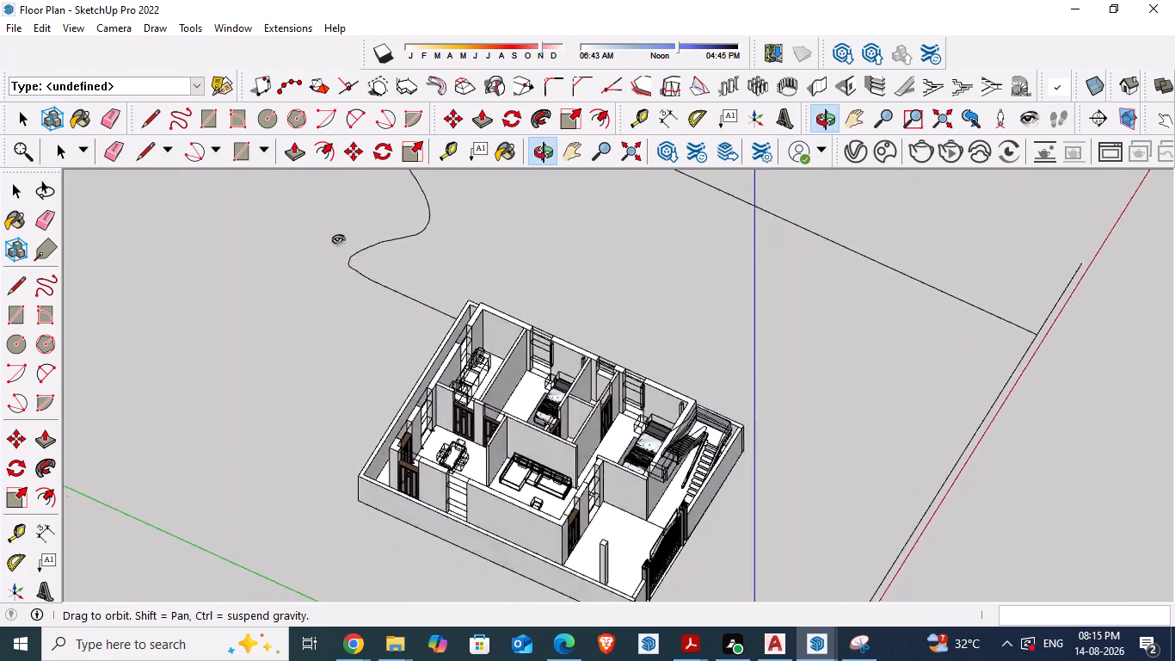
scroll(525, 488, "up", 4)
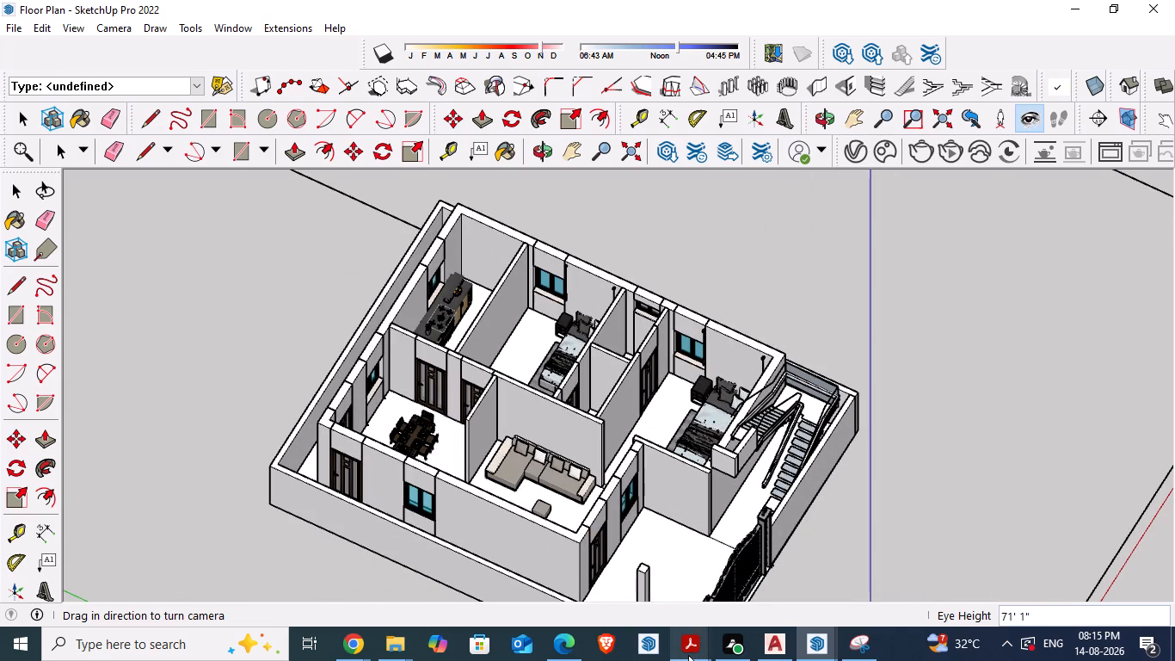
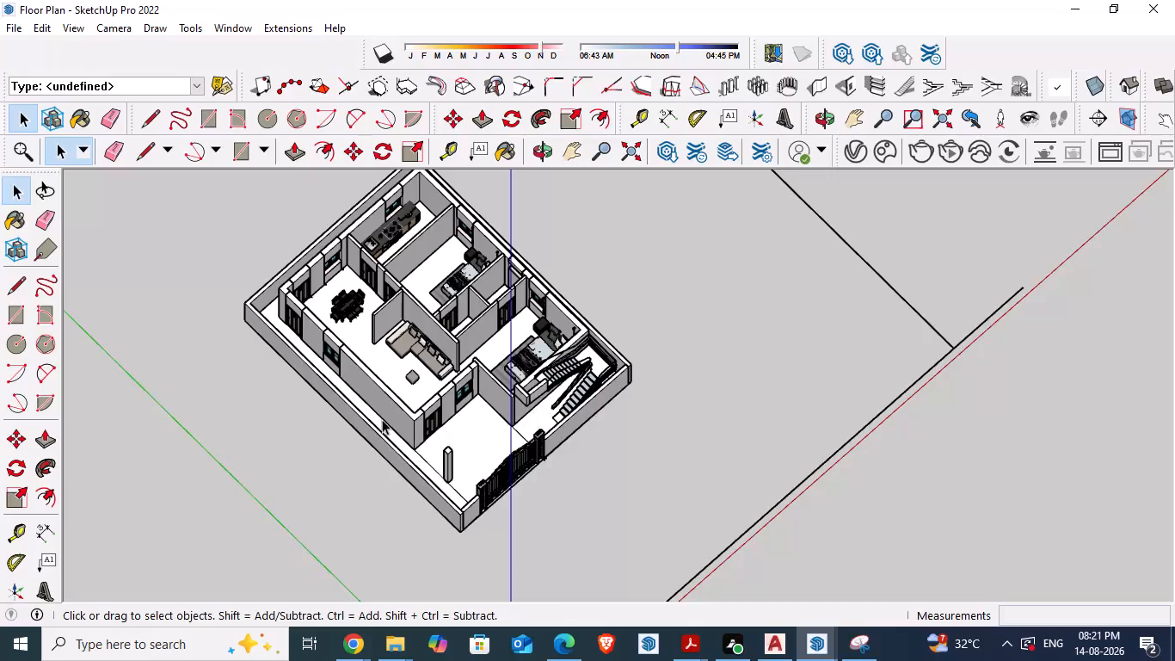
Show the tray through the front boundary wall's entity info and leave only its Scenes section expanded, clear of the house.
scroll(450, 423, "down", 1)
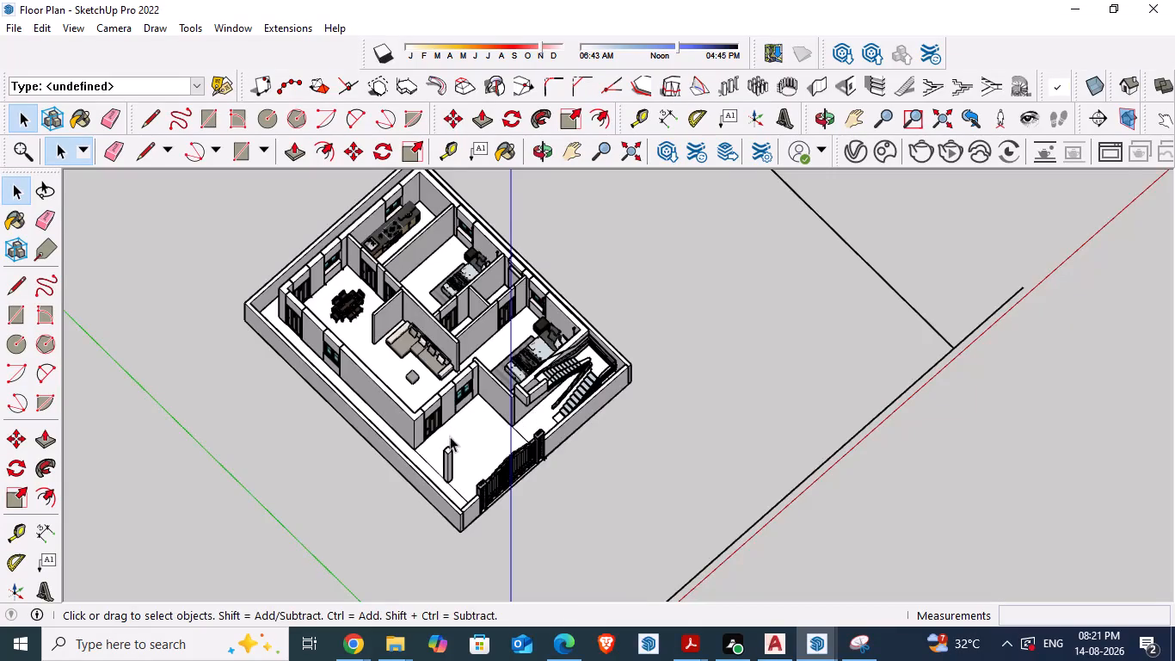
scroll(450, 436, "down", 1)
middle_click_drag(424, 499, 402, 406)
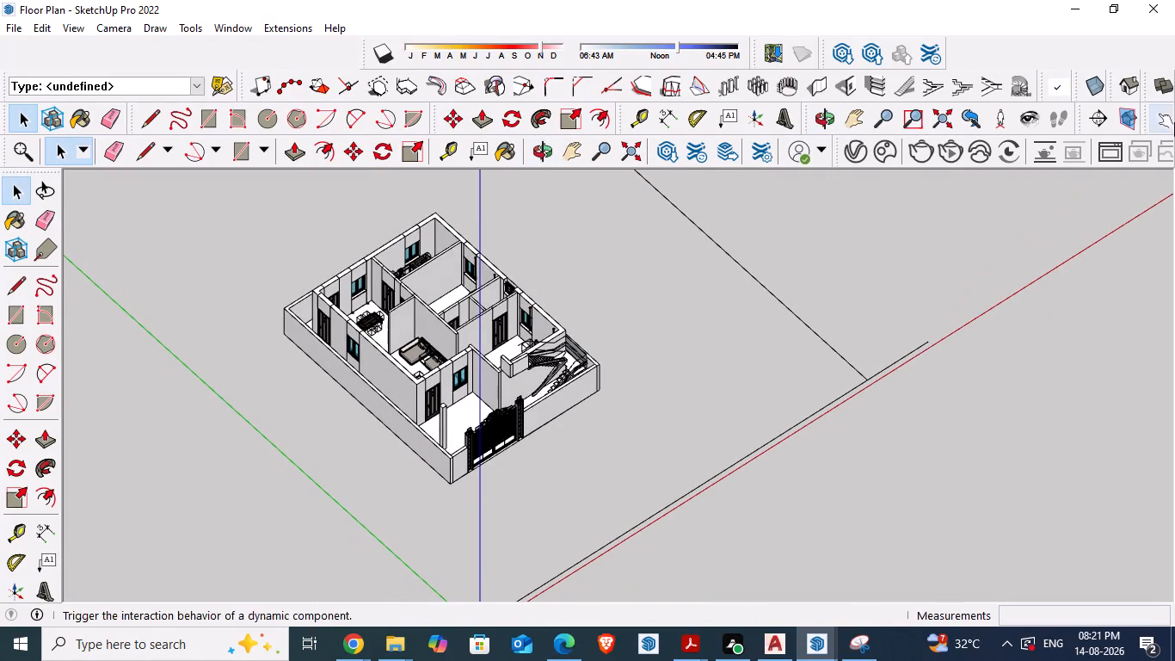
right_click(537, 259)
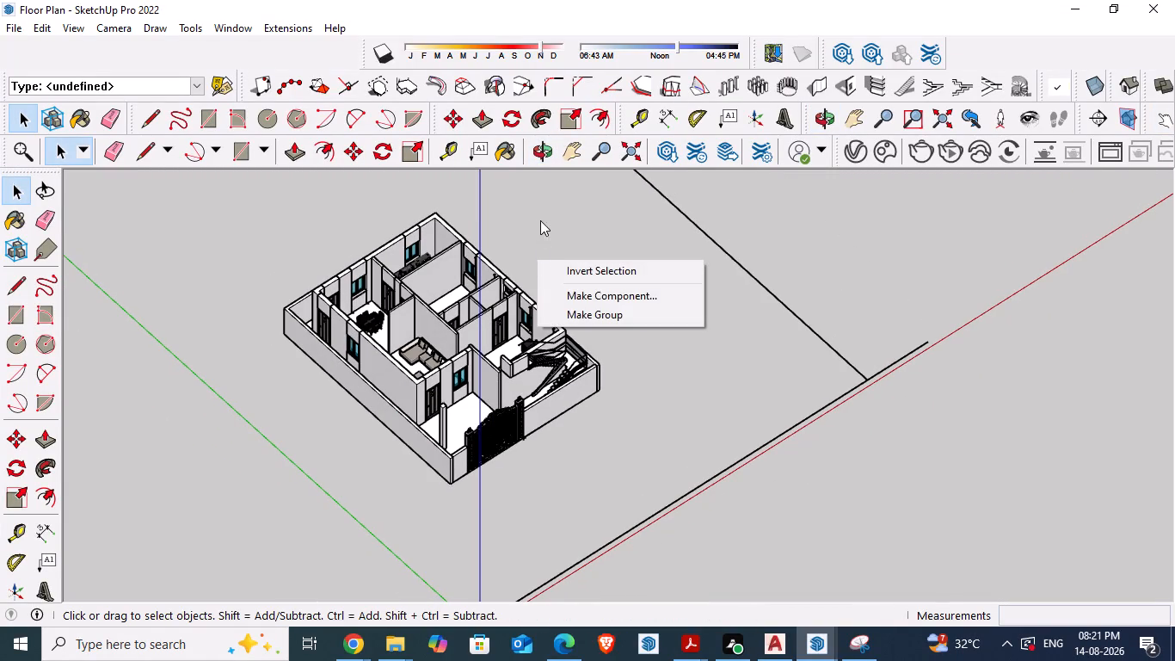
left_click(540, 220)
scroll(518, 374, "up", 9)
right_click(561, 412)
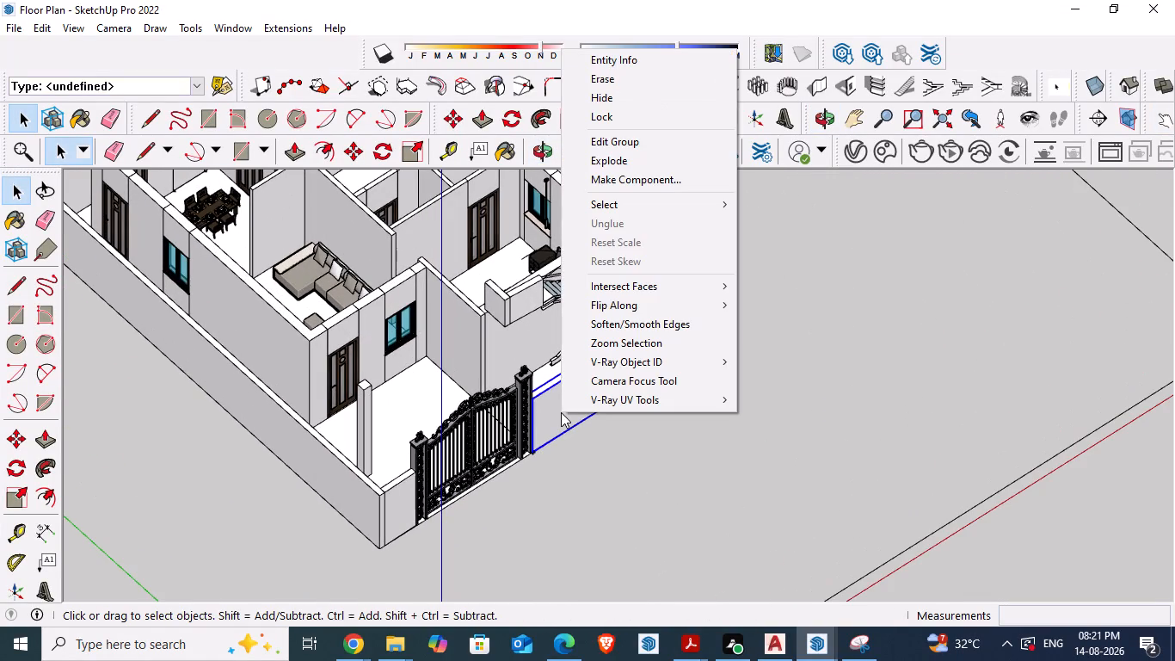
left_click(615, 60)
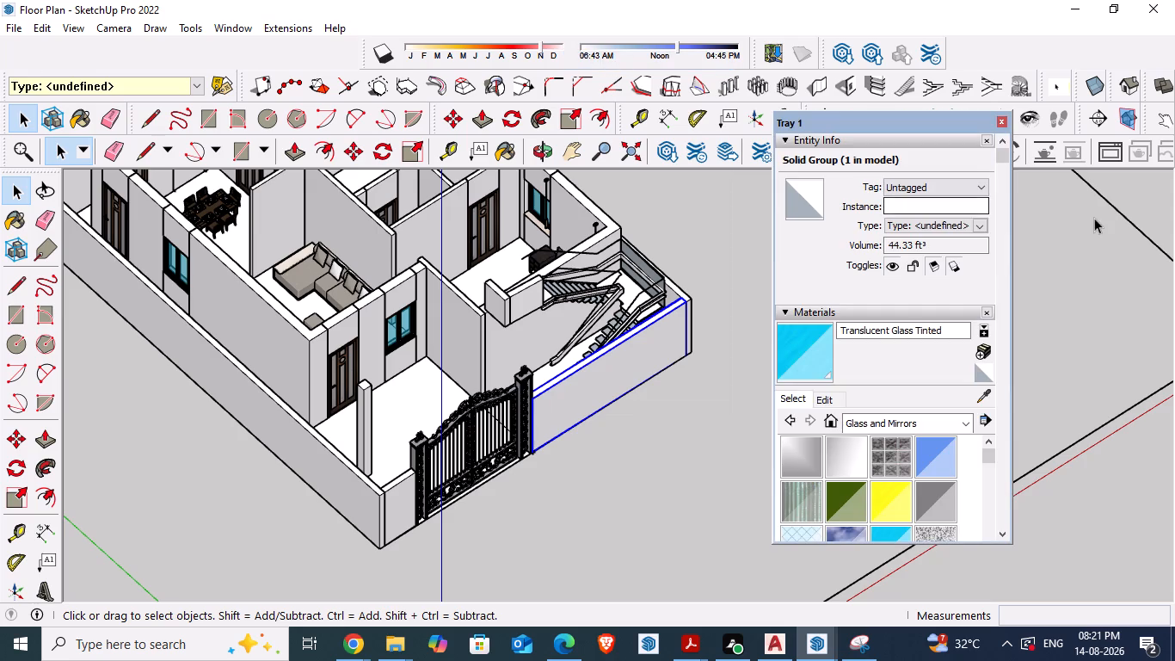
left_click(782, 139)
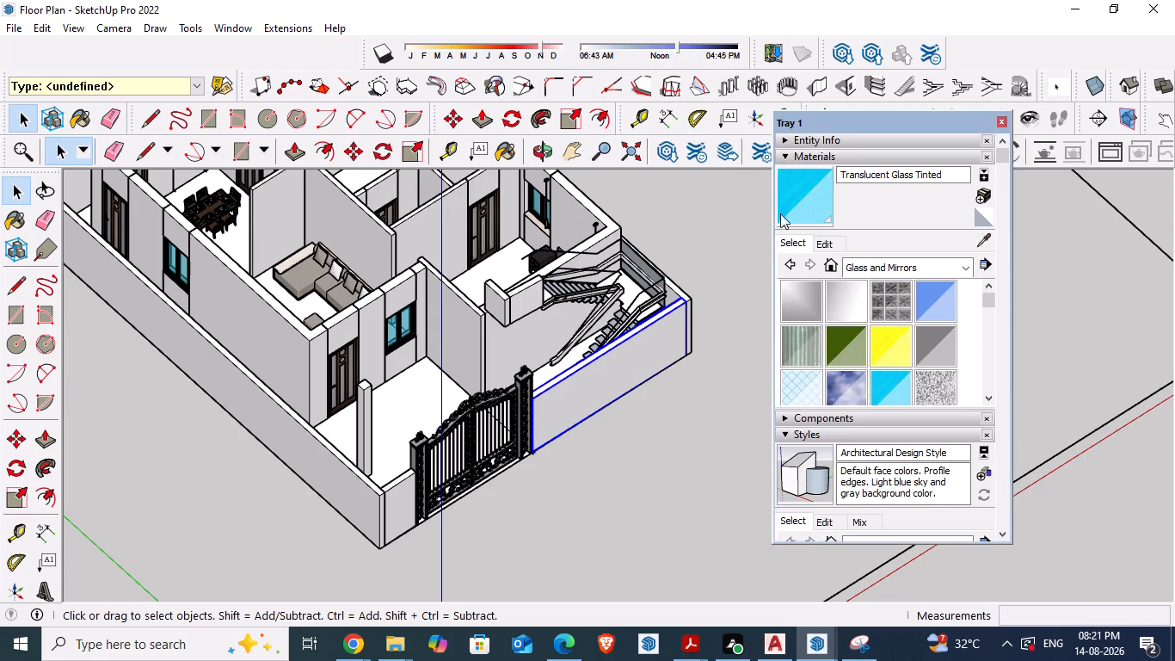
left_click(784, 157)
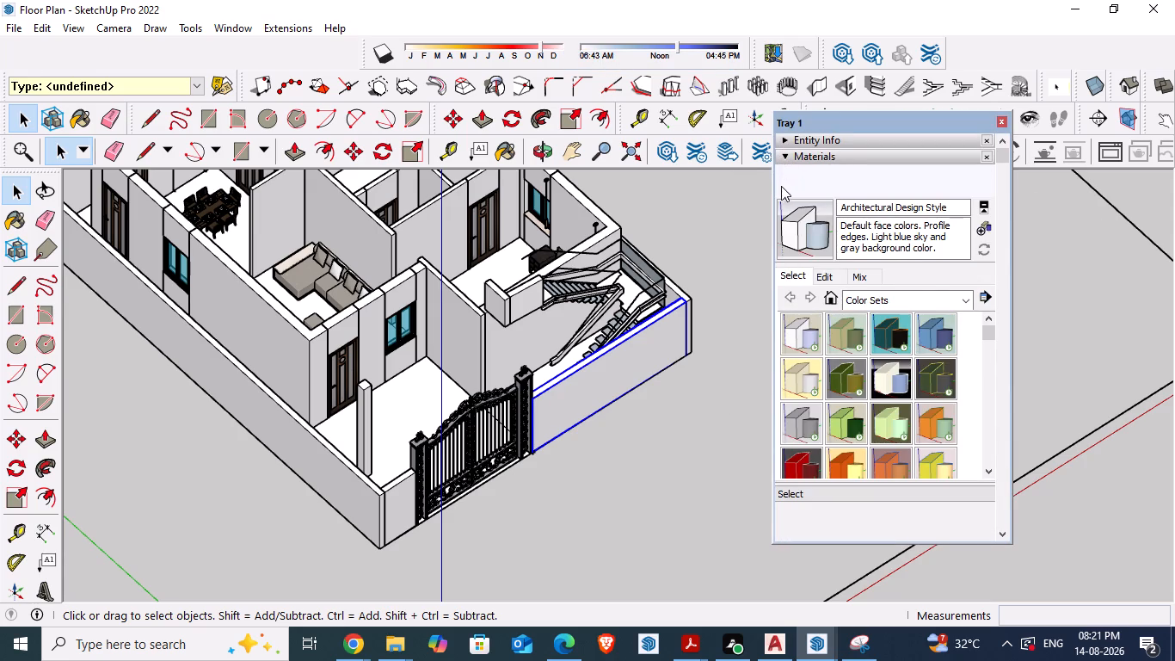
left_click(779, 188)
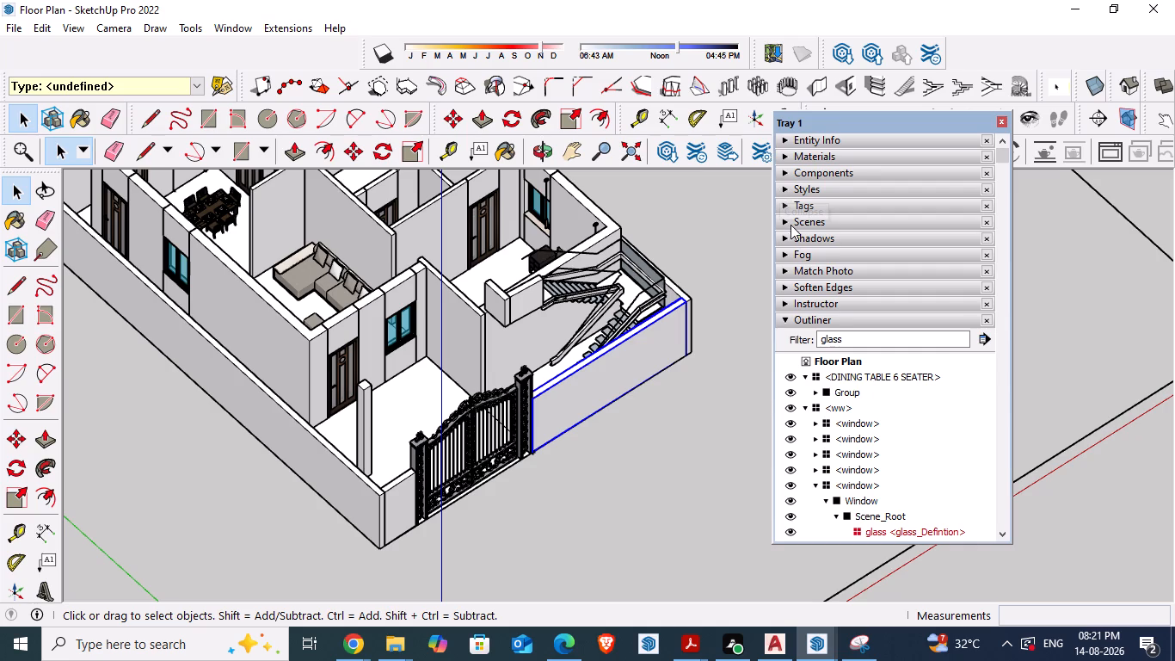
left_click(784, 318)
left_click(780, 221)
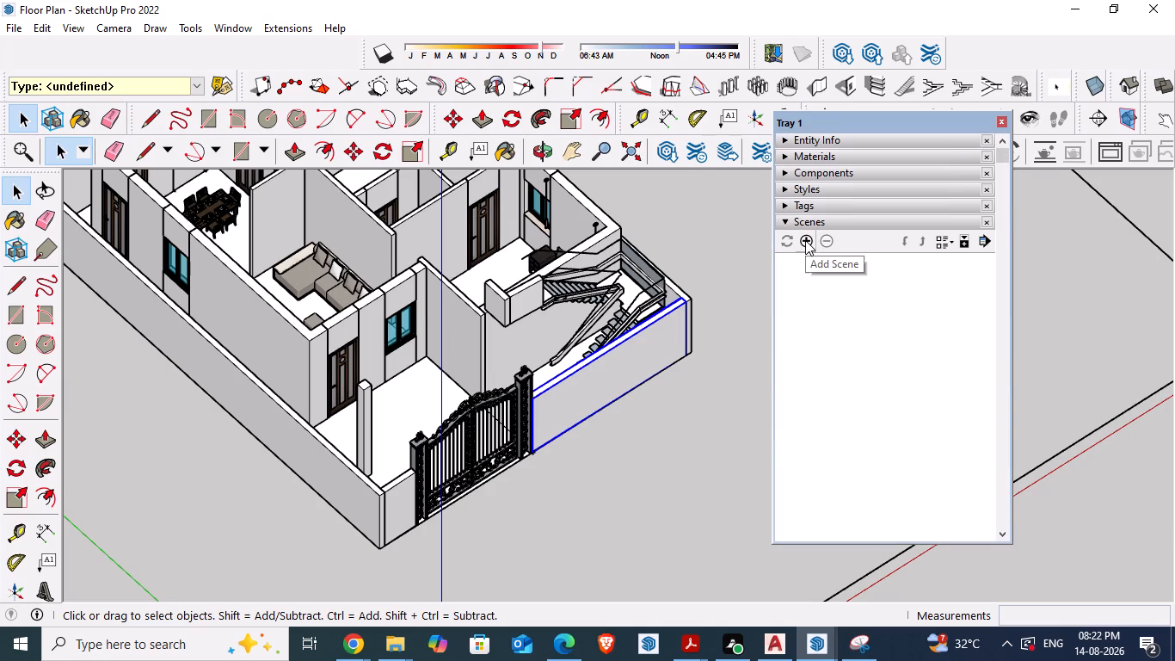
left_click_drag(895, 124, 1012, 87)
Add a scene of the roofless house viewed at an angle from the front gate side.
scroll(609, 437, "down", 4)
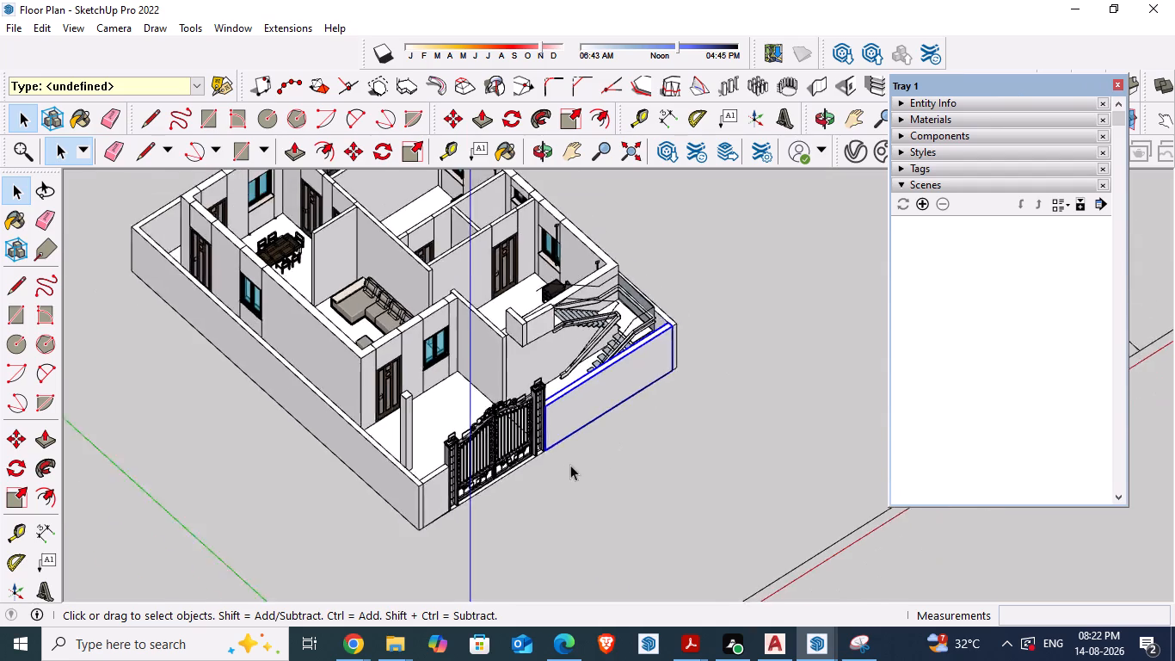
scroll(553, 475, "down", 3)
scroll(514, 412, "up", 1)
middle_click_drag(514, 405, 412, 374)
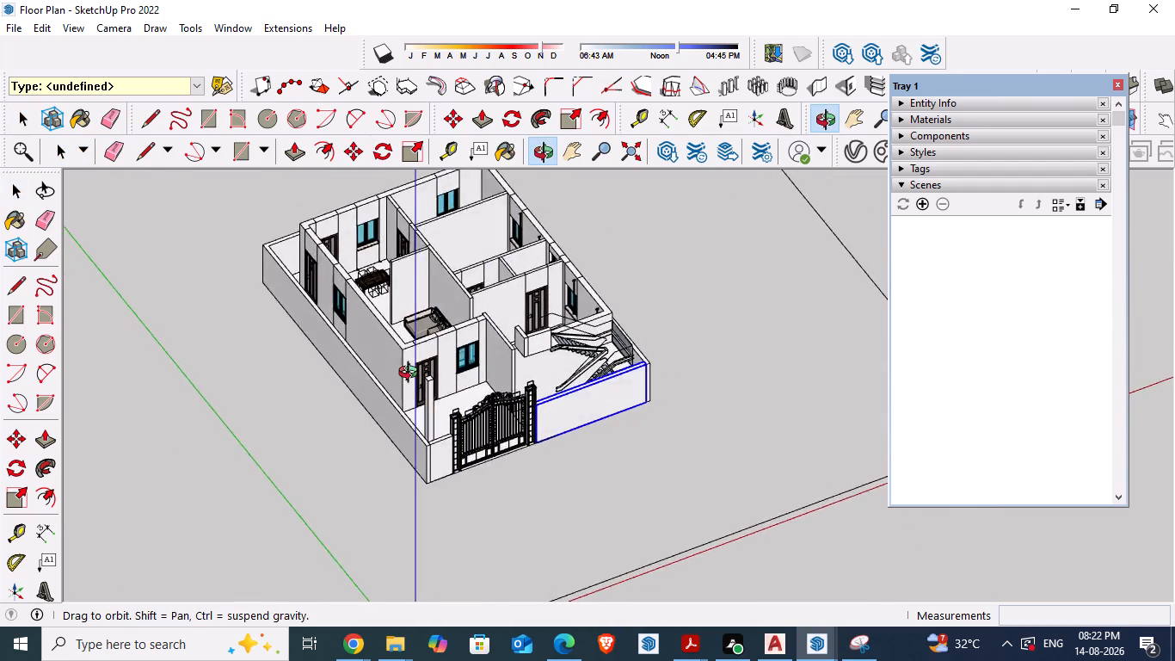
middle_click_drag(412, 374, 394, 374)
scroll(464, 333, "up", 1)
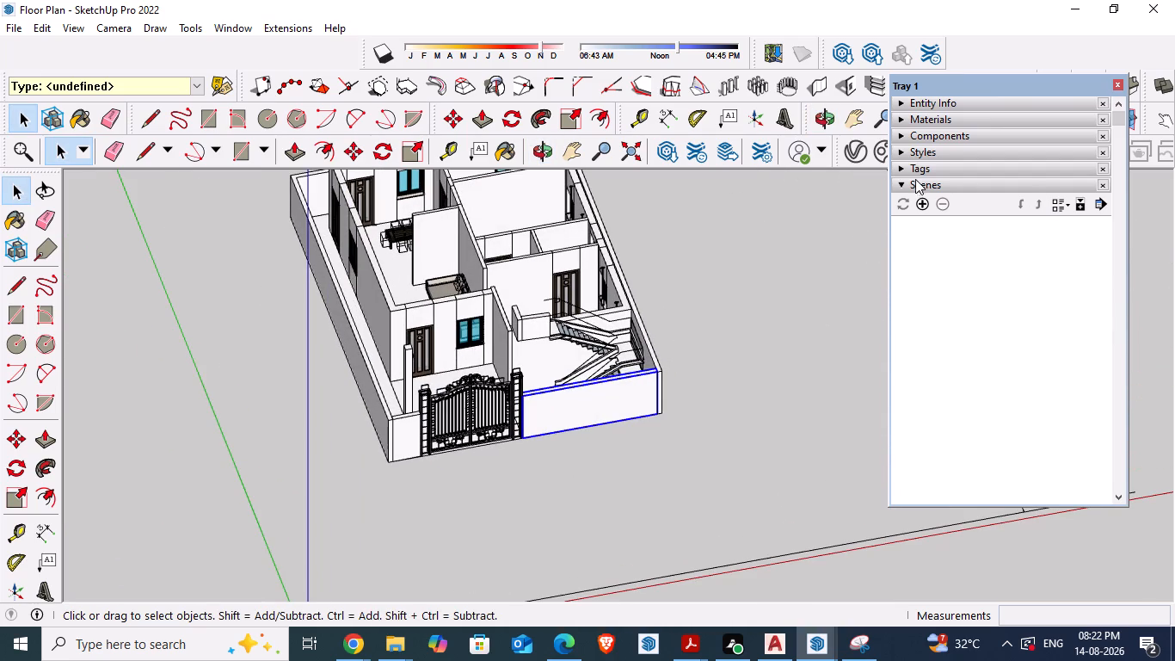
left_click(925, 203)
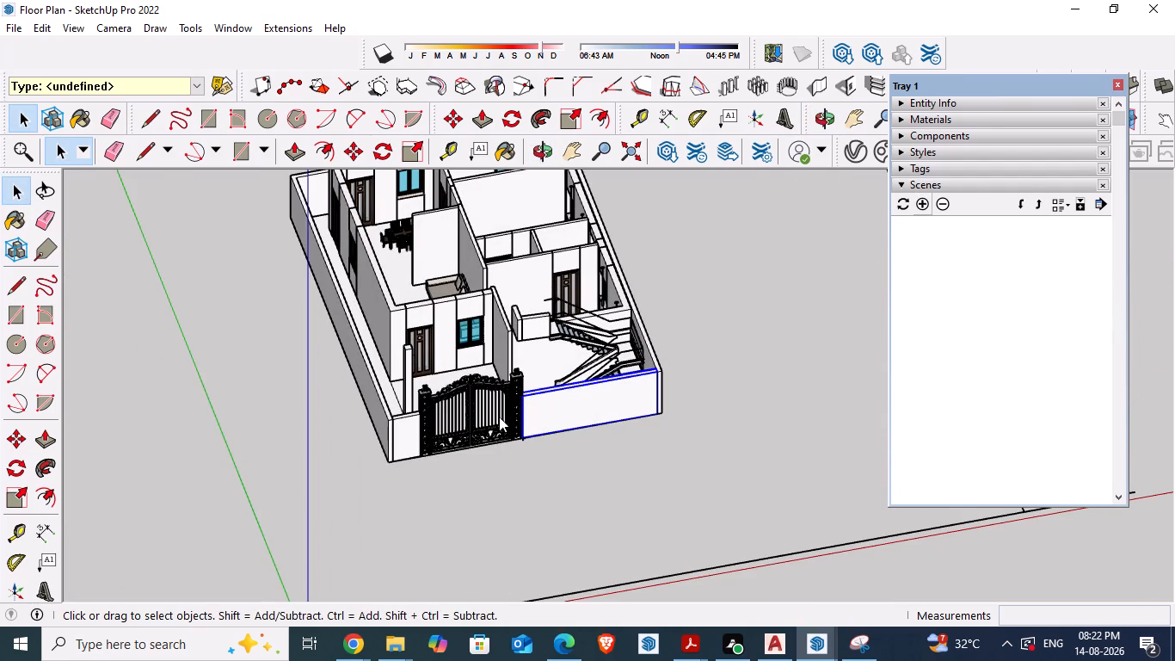
Orbit around the front of the house, and recall Scene 1 to check its saved view.
left_click(531, 472)
middle_click_drag(574, 427, 574, 428)
middle_click_drag(574, 428, 518, 428)
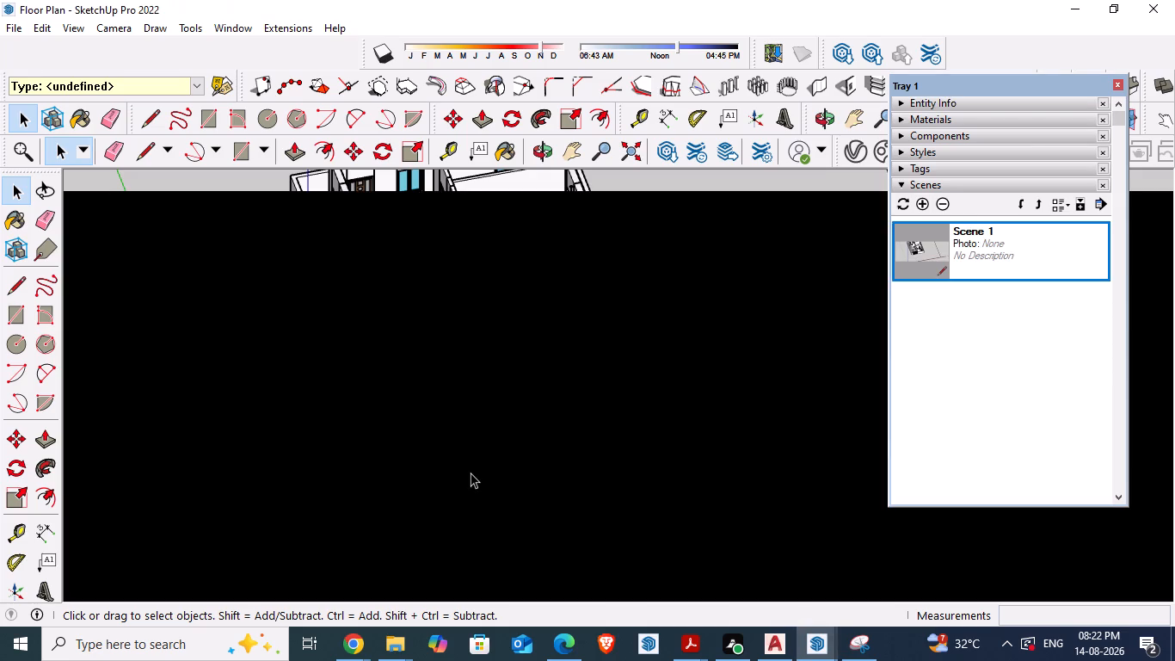
middle_click_drag(521, 476, 480, 439)
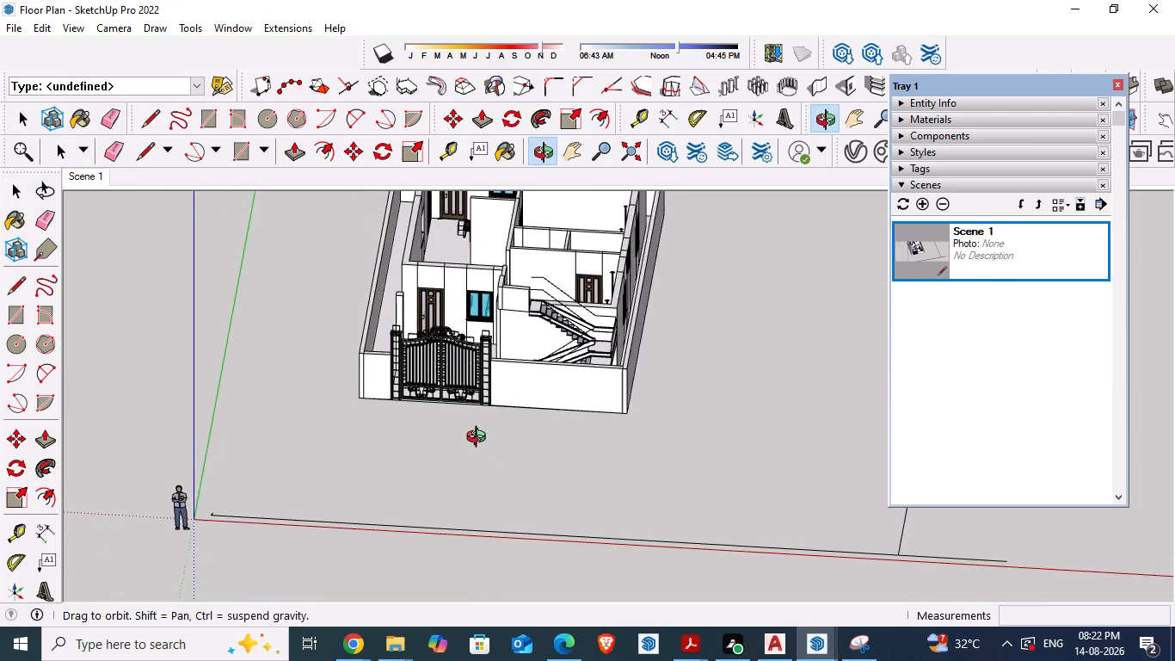
middle_click_drag(480, 439, 440, 496)
scroll(445, 492, "down", 2)
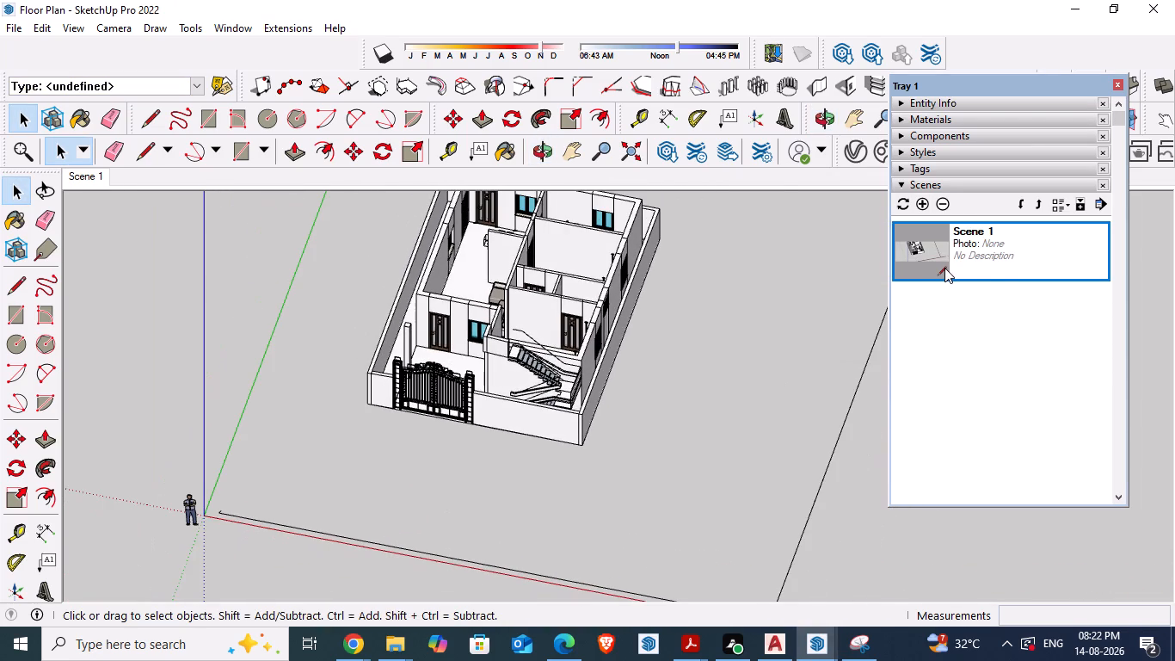
double_click(944, 268)
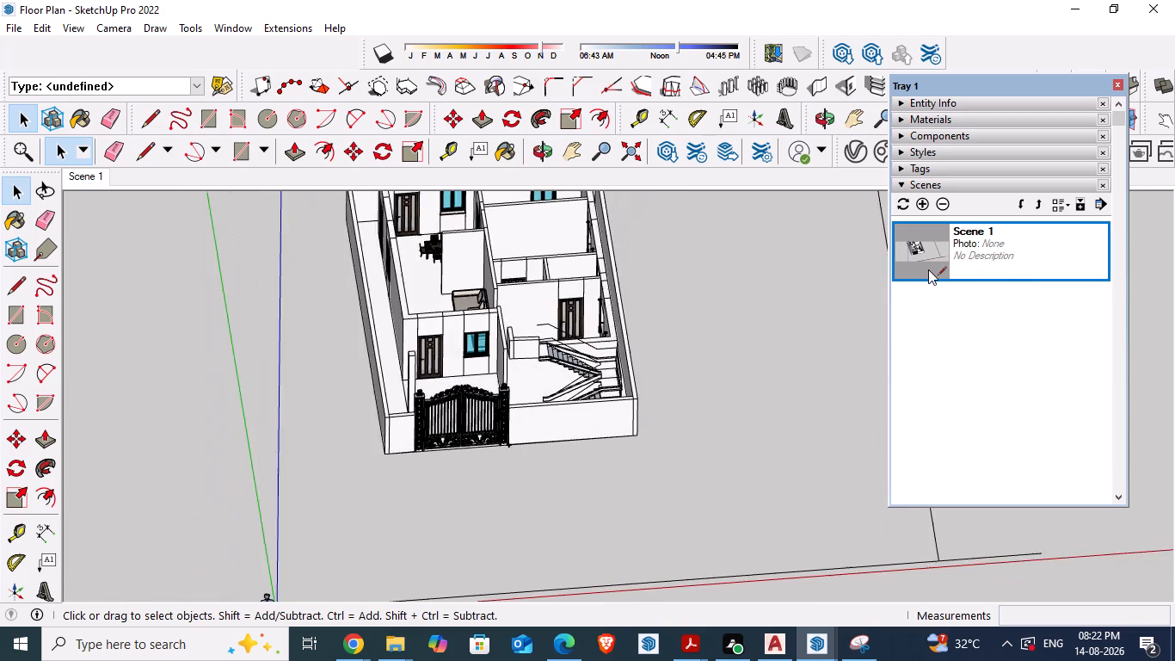
Replace Scene 1 with a new scene framing the whole roofless house at an angle from the front gate side.
scroll(629, 459, "down", 4)
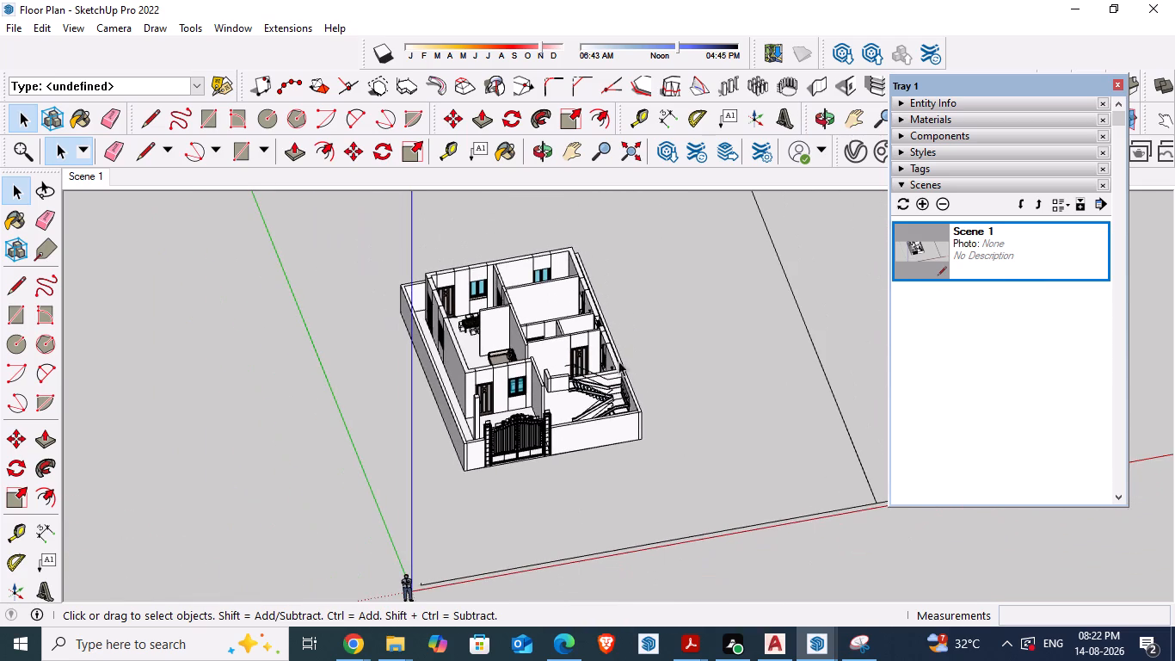
scroll(542, 294, "up", 2)
middle_click_drag(562, 387, 552, 360)
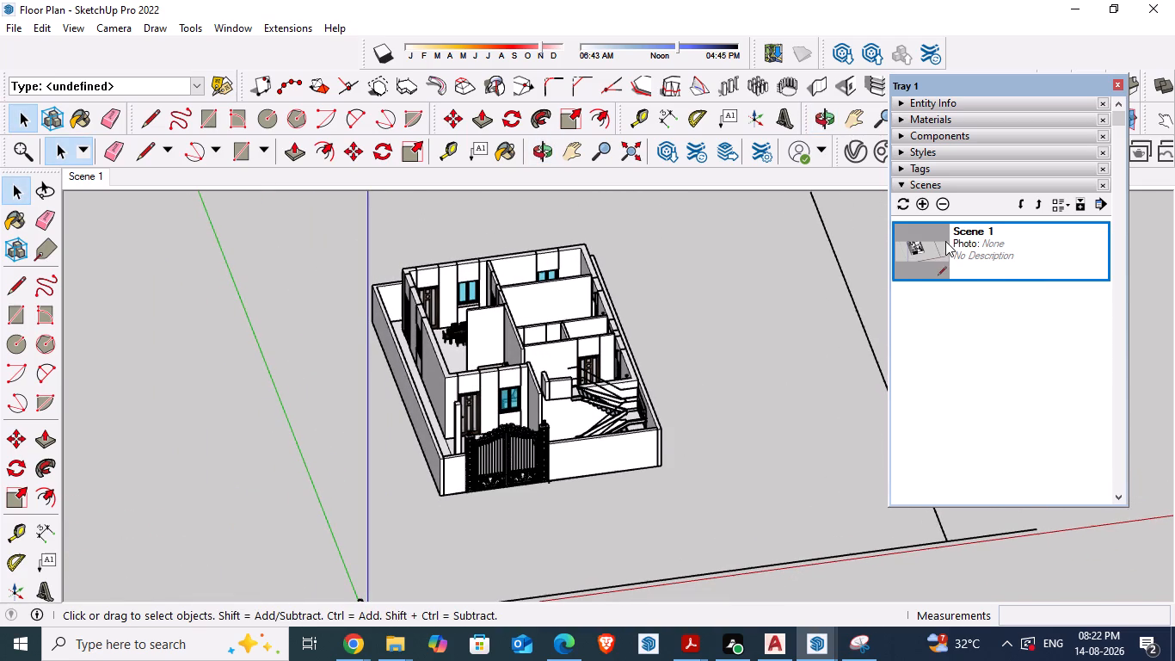
left_click(942, 201)
left_click(1009, 332)
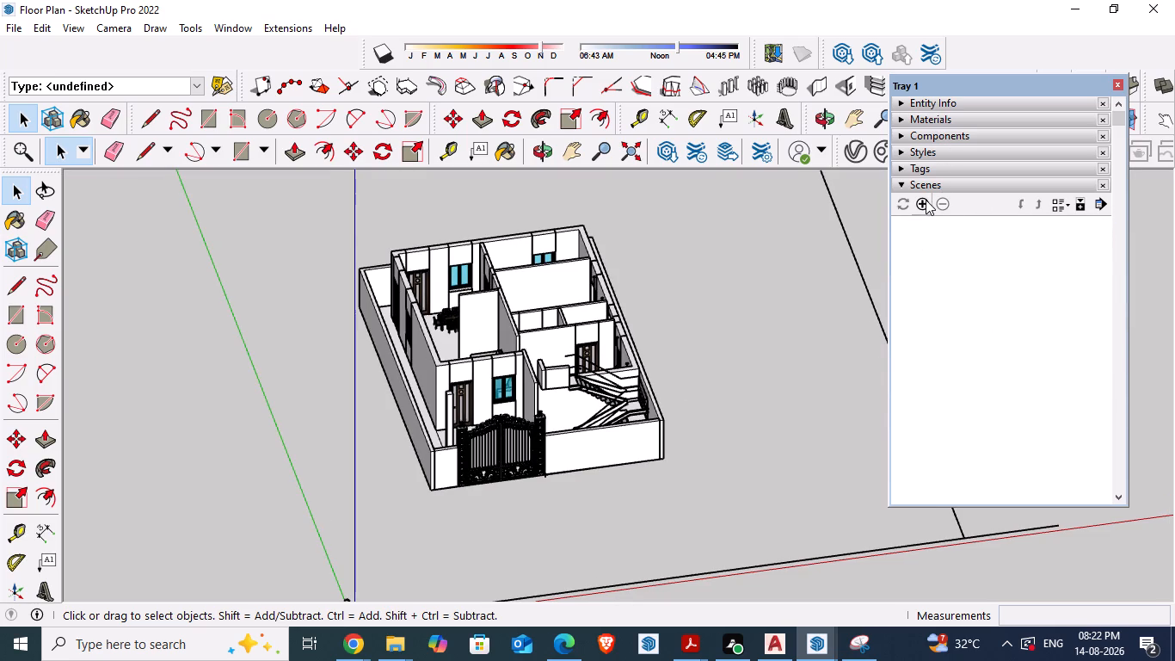
left_click(925, 201)
Add a second scene with a closer, steeper view from the gate side over the dining area, sofa and staircase.
middle_click_drag(425, 509, 440, 511)
middle_click_drag(440, 511, 470, 490)
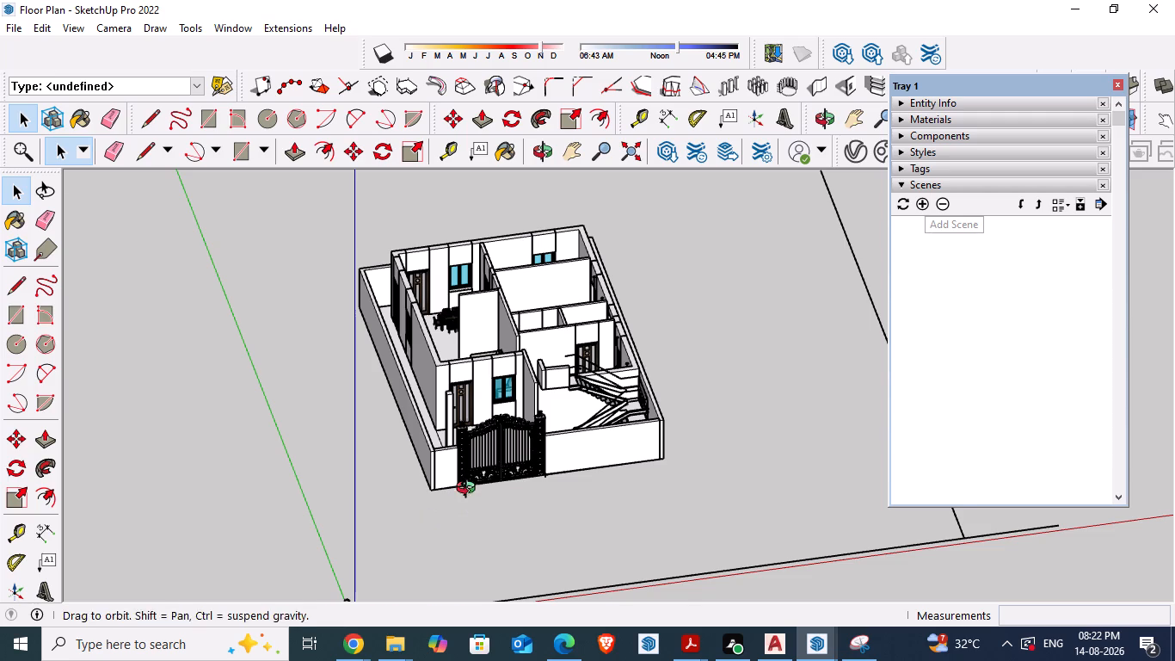
middle_click_drag(470, 490, 469, 490)
scroll(494, 391, "up", 5)
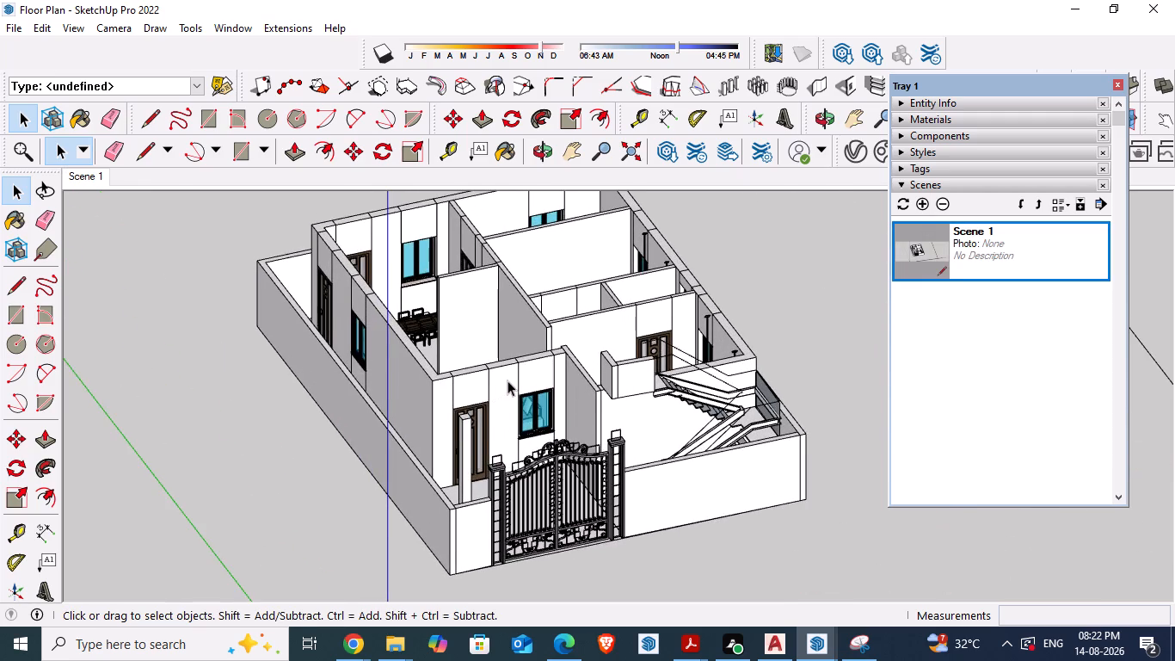
middle_click_drag(507, 380, 482, 503)
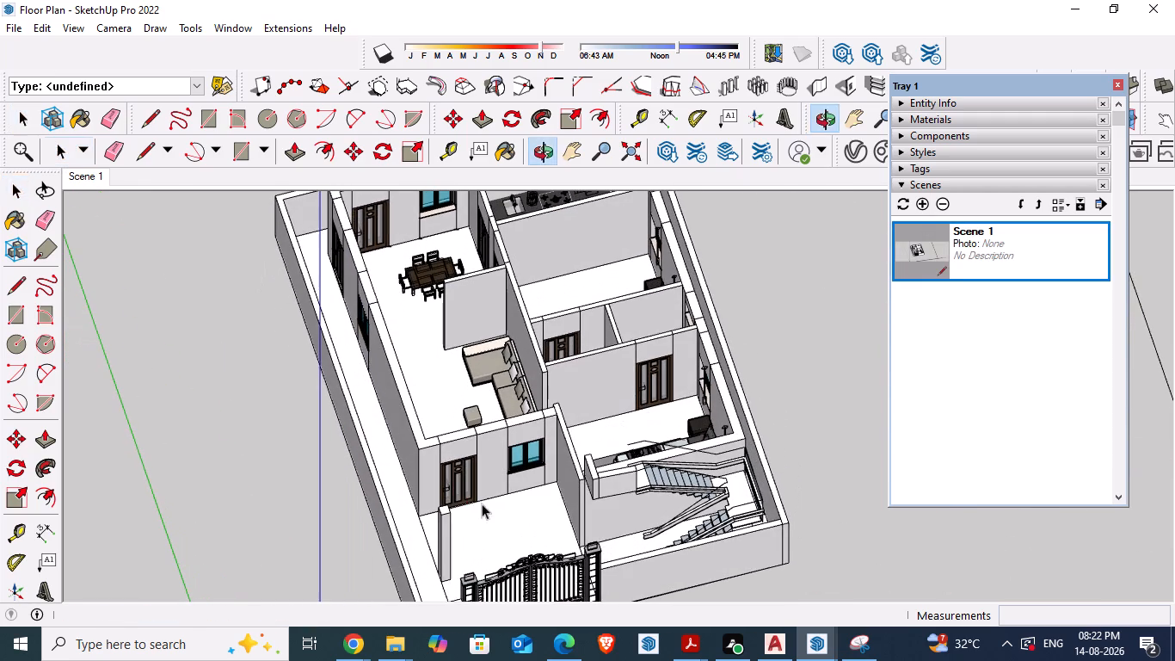
left_click(921, 202)
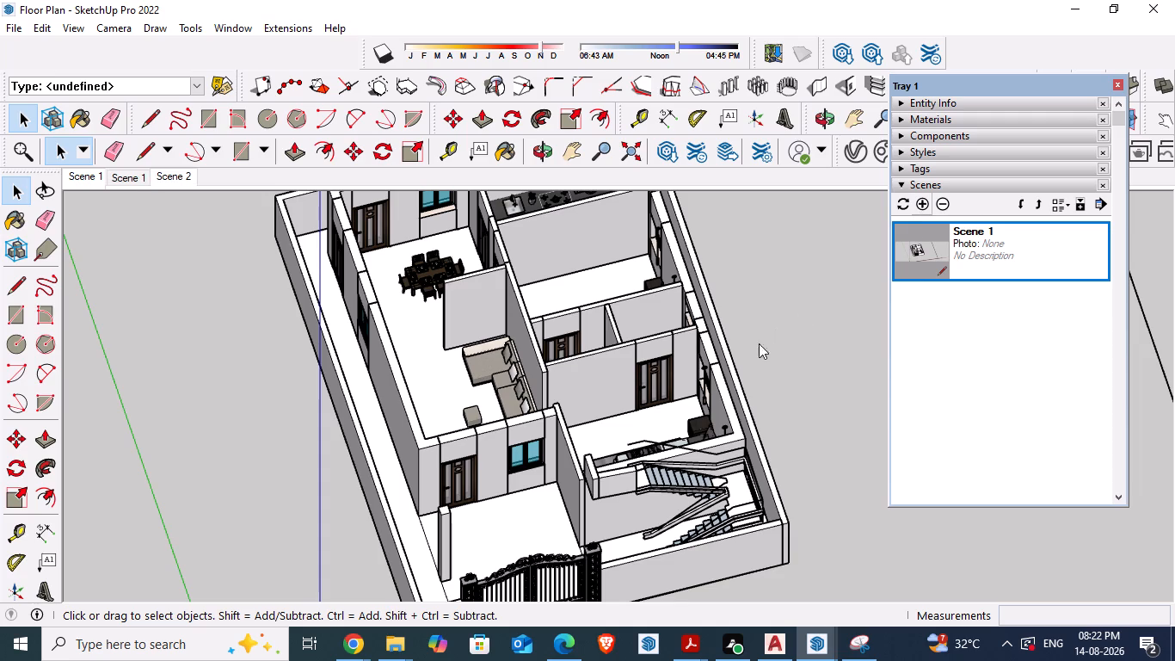
Add a third scene viewing the roofless house from above on the bedroom side, from the staircase to the kitchen.
middle_click_drag(670, 373, 610, 394)
middle_click_drag(610, 394, 557, 398)
middle_click_drag(557, 398, 466, 435)
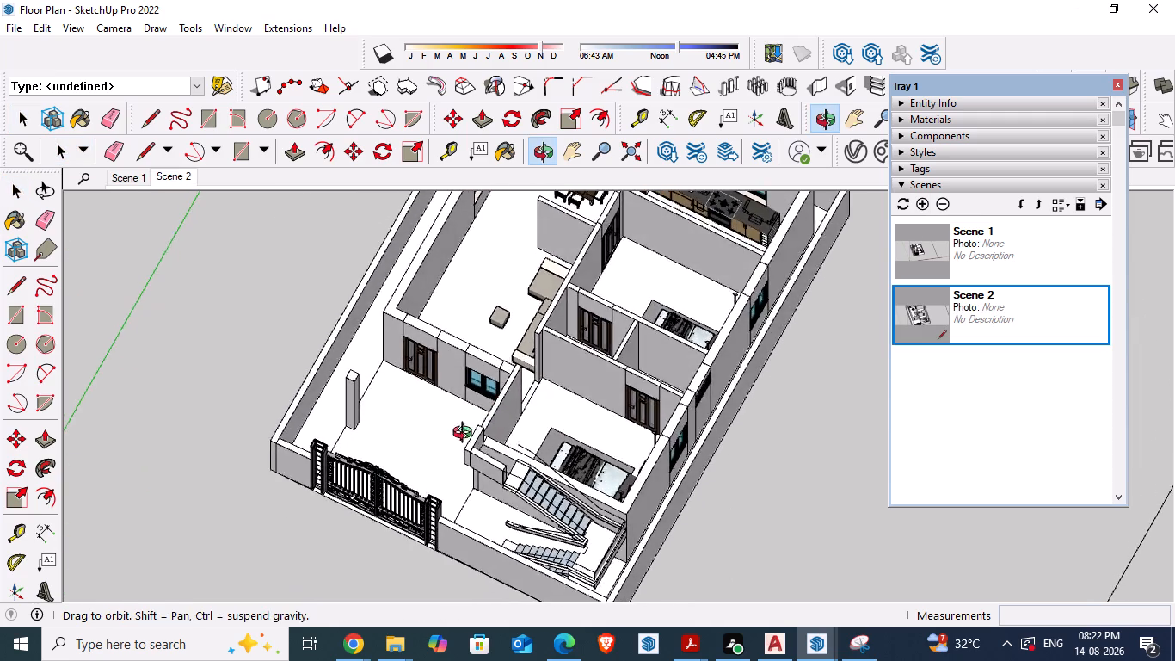
middle_click_drag(466, 435, 370, 512)
scroll(522, 452, "down", 4)
middle_click_drag(681, 430, 483, 334)
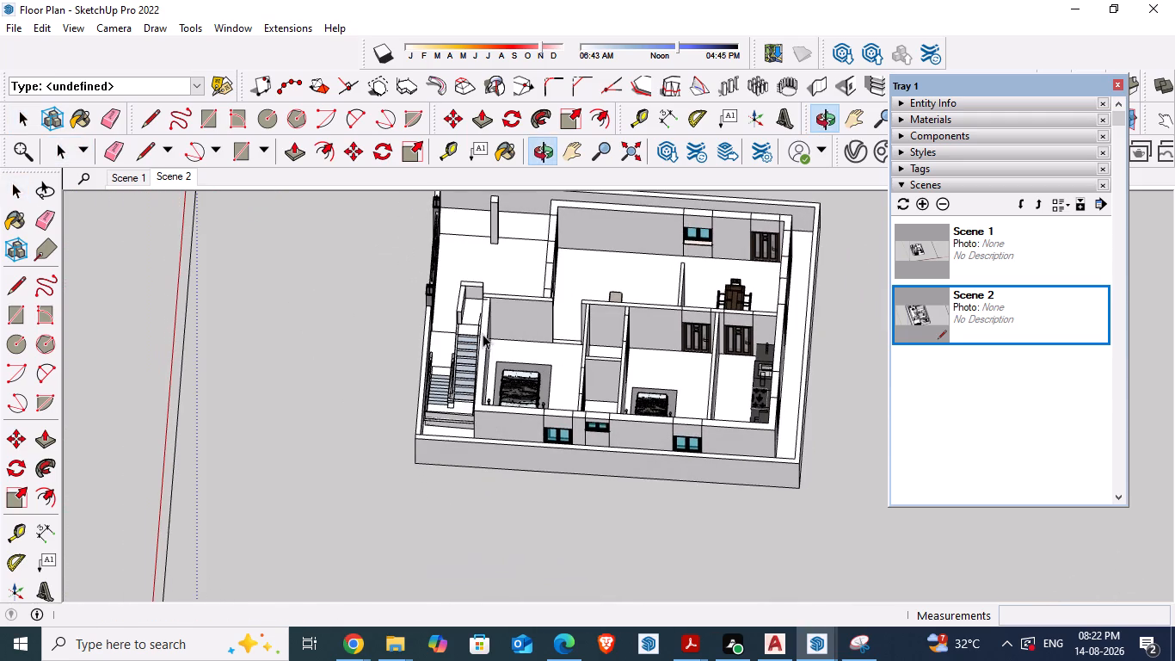
left_click(961, 361)
left_click(923, 207)
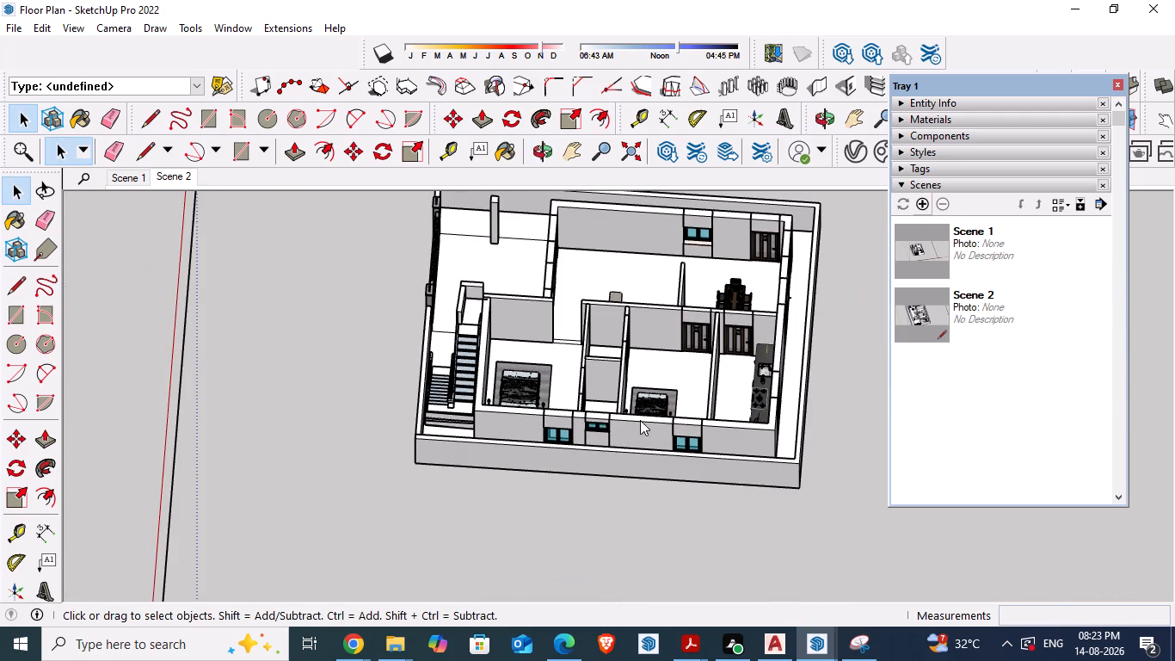
scroll(780, 418, "up", 1)
Add a fourth scene viewing the roofless house from the rear outer corner, with the bedrooms, sofa and front gate beyond.
scroll(780, 418, "up", 1)
middle_click_drag(780, 418, 714, 394)
middle_click_drag(714, 394, 682, 356)
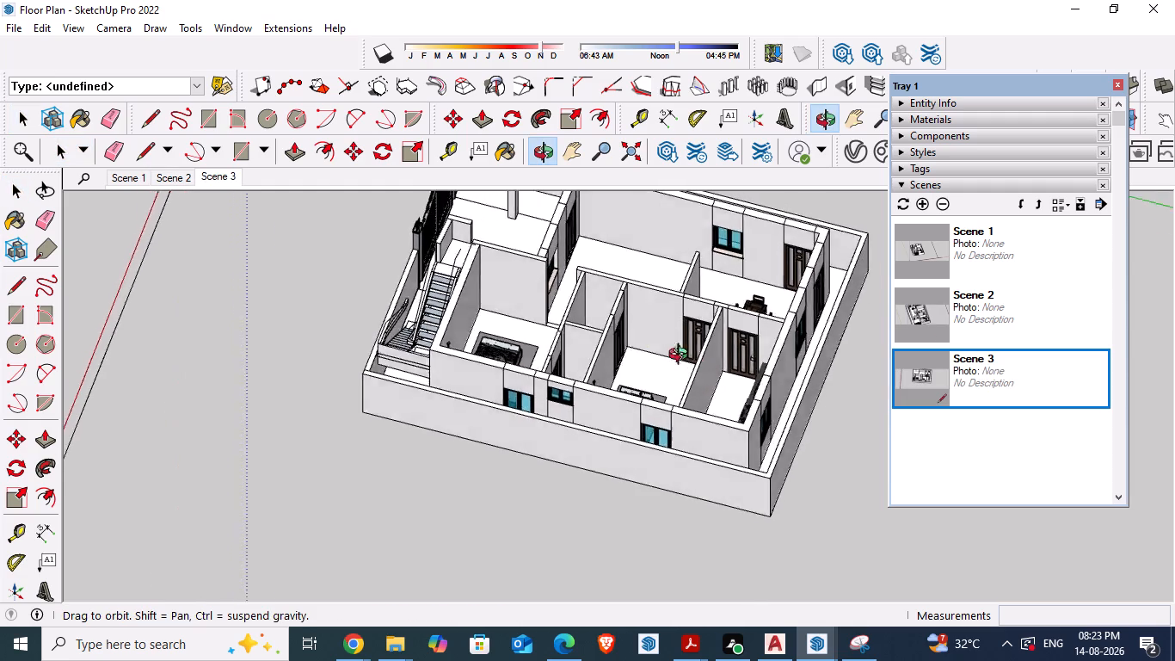
middle_click_drag(682, 356, 646, 350)
scroll(647, 350, "up", 2)
middle_click_drag(692, 382, 538, 422)
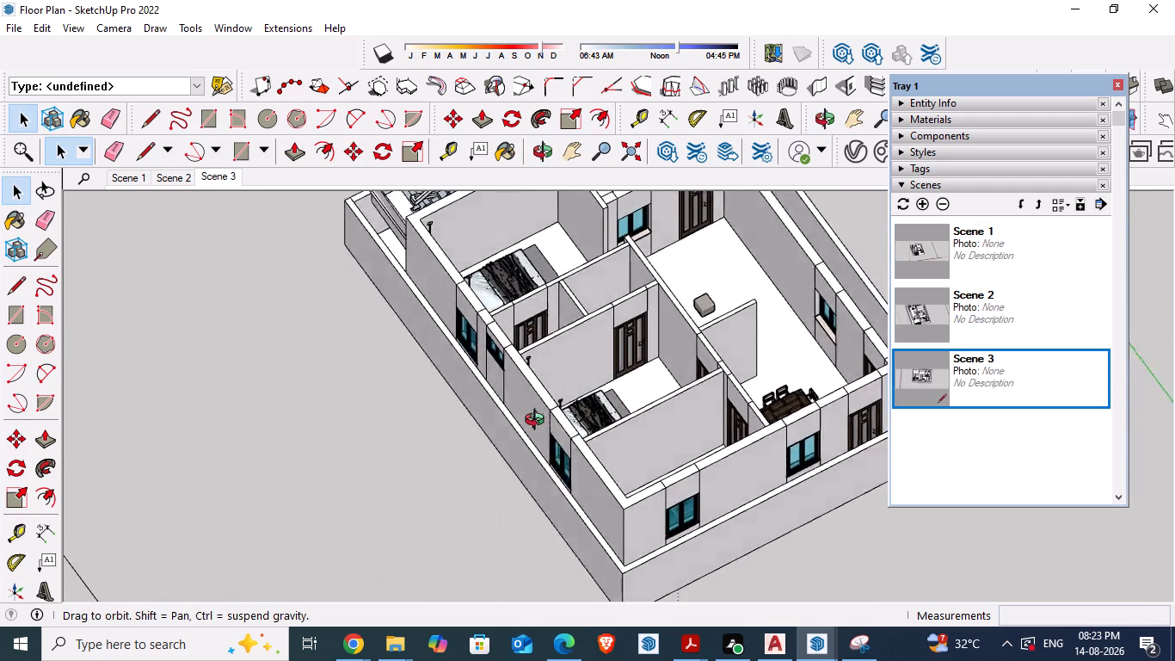
middle_click_drag(538, 422, 364, 410)
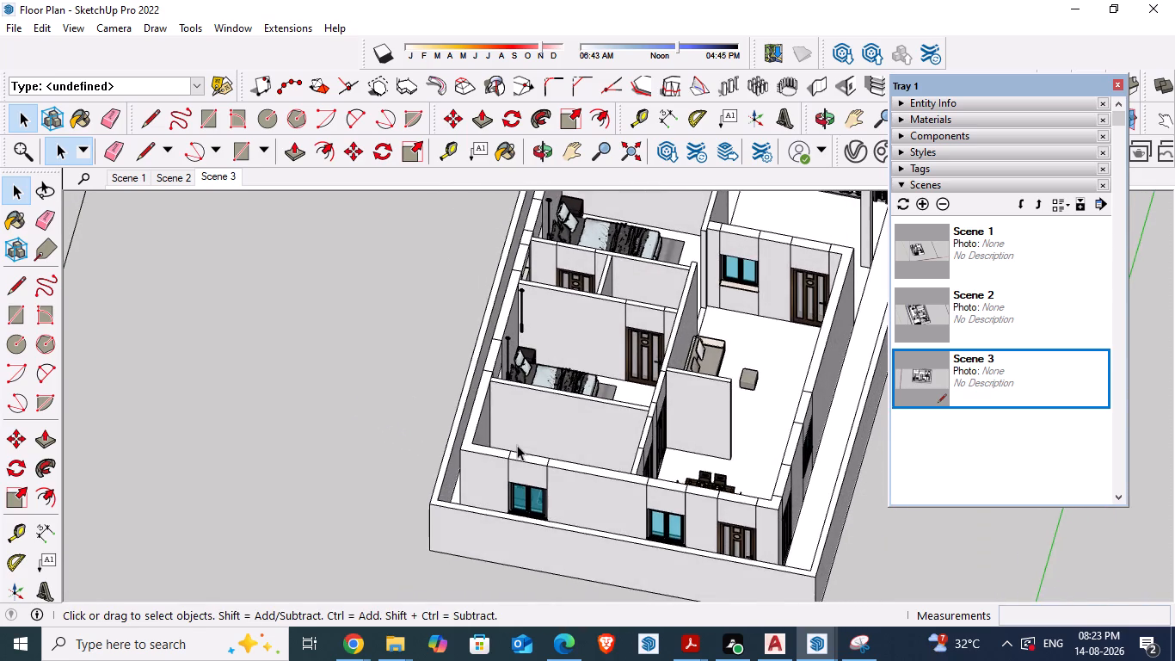
scroll(517, 445, "down", 1)
middle_click_drag(602, 510, 456, 464)
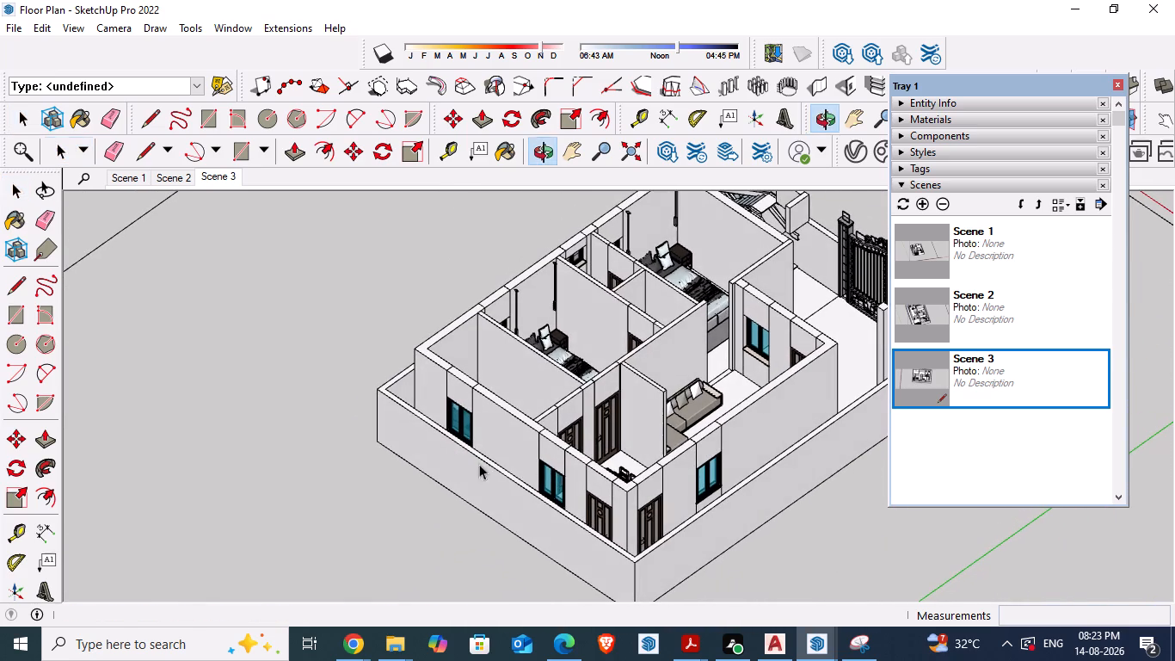
left_click(920, 201)
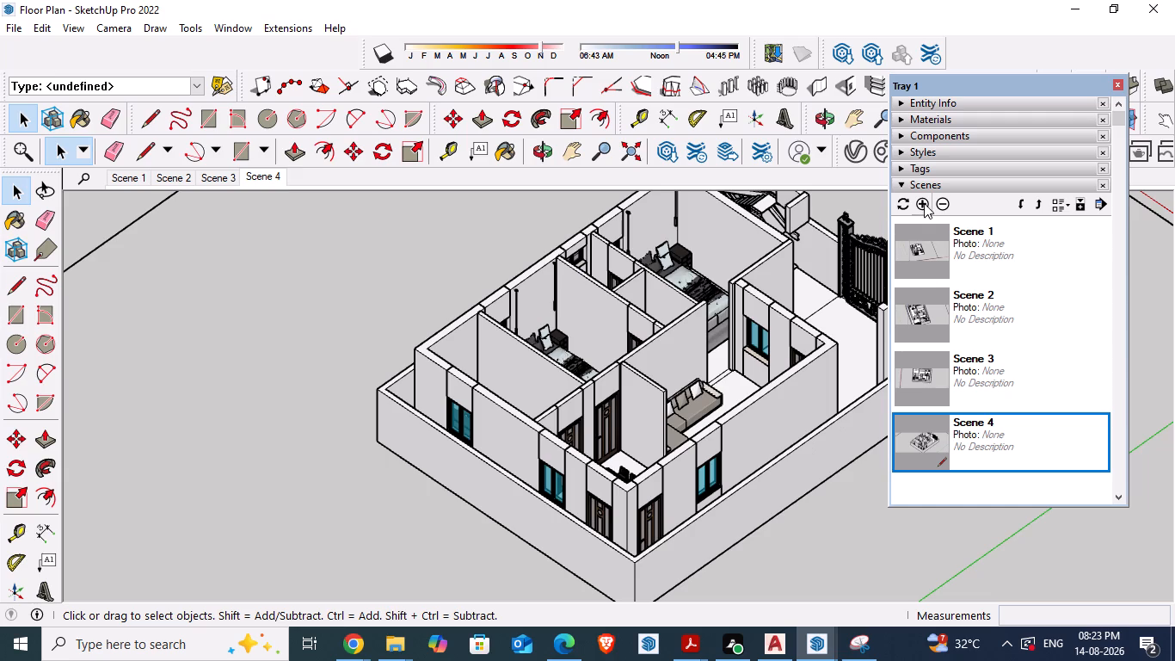
left_click(825, 507)
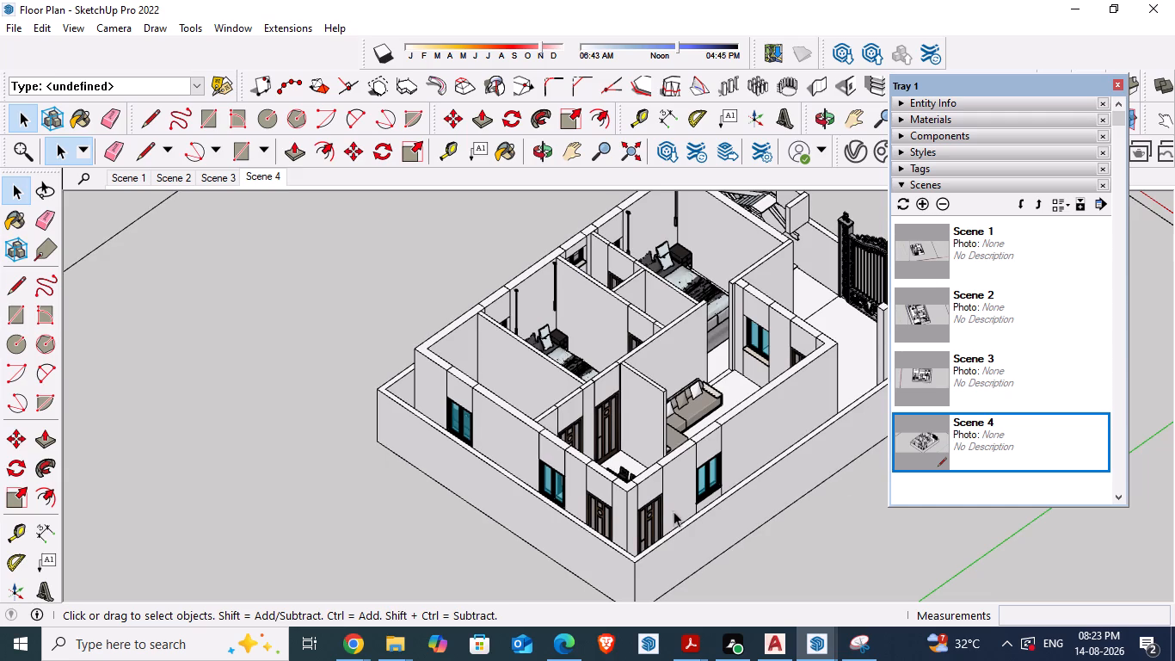
Unhide all hidden geometry to bring back the roof of the house.
scroll(654, 507, "down", 2)
middle_click_drag(747, 510, 526, 535)
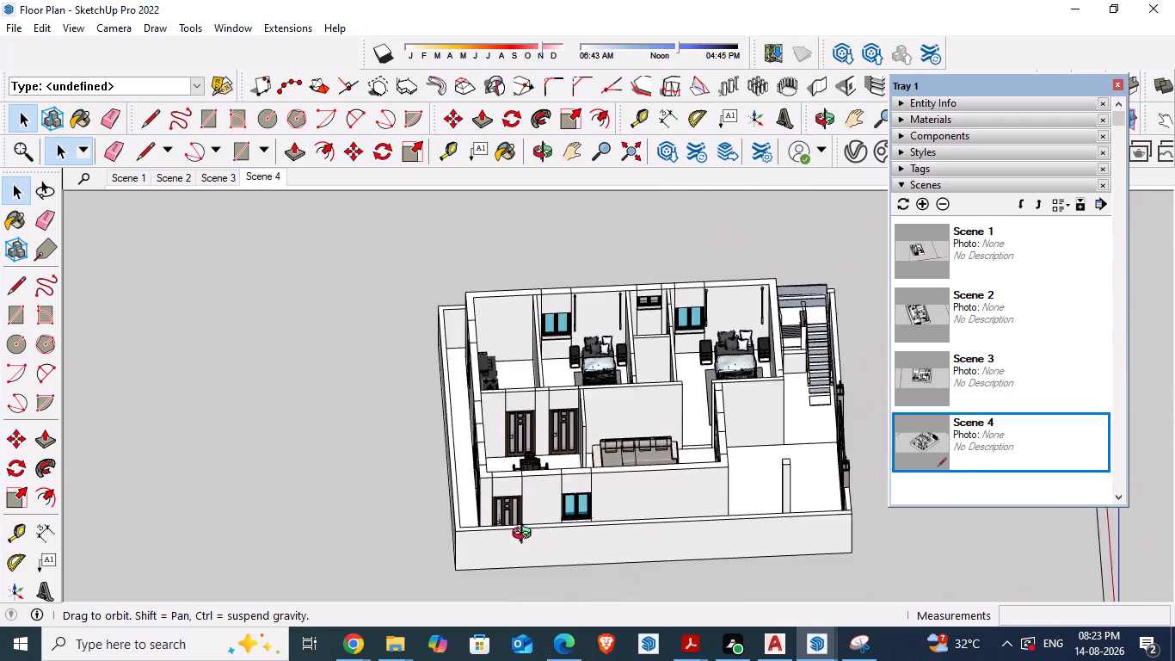
middle_click_drag(526, 535, 508, 527)
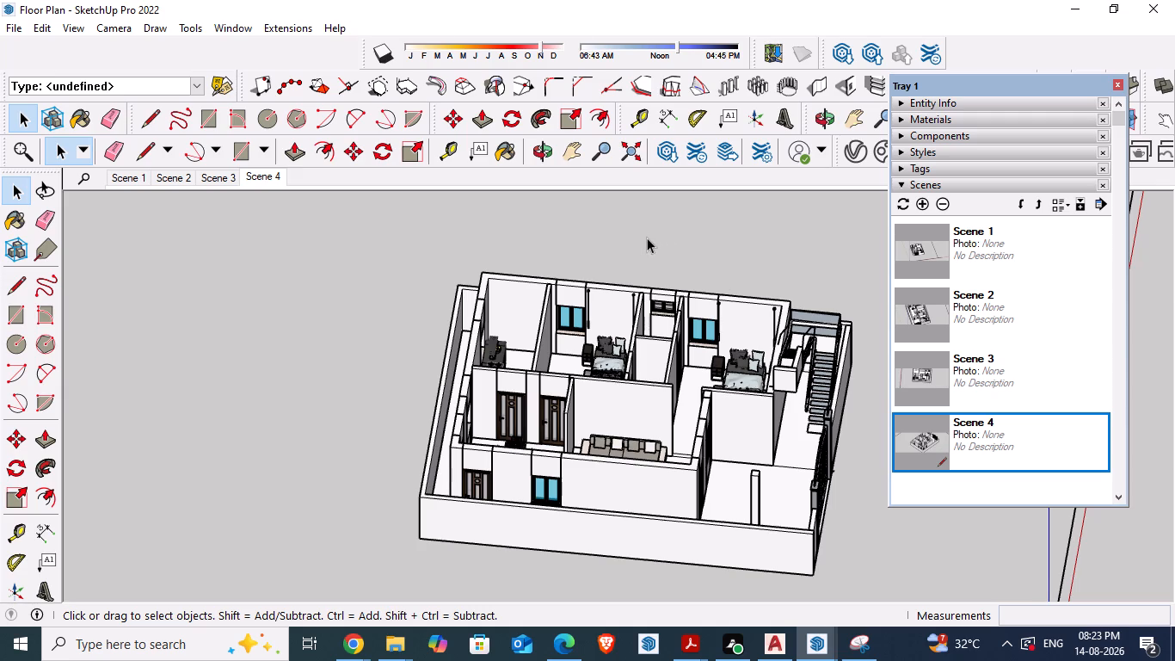
left_click(36, 32)
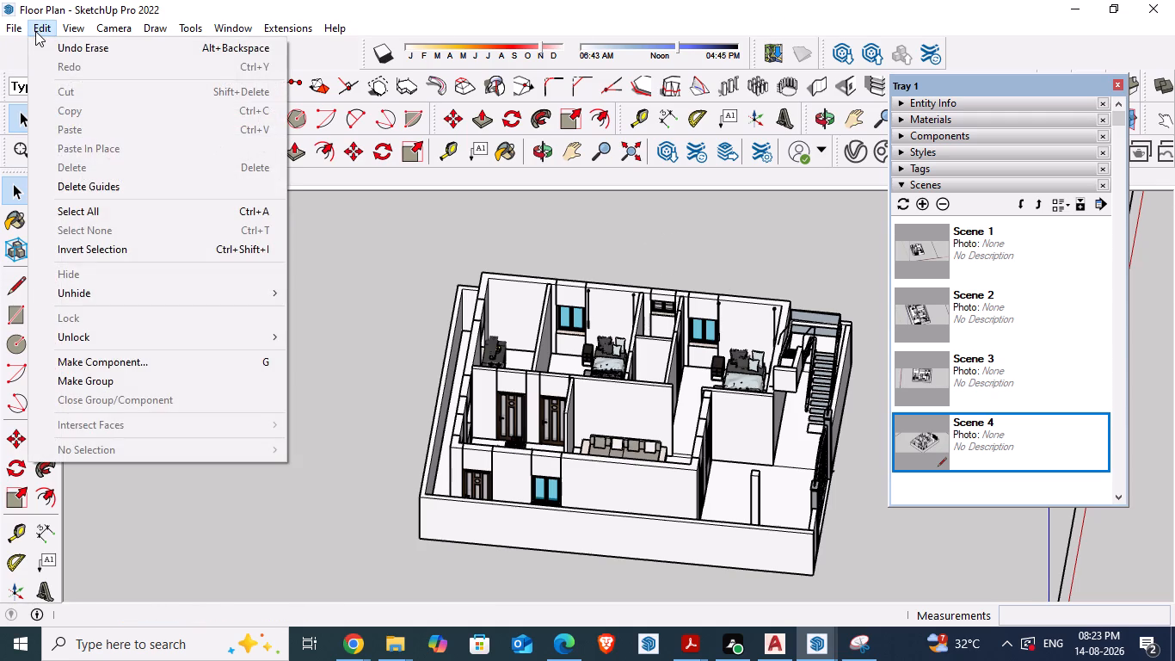
left_click(82, 293)
left_click(306, 327)
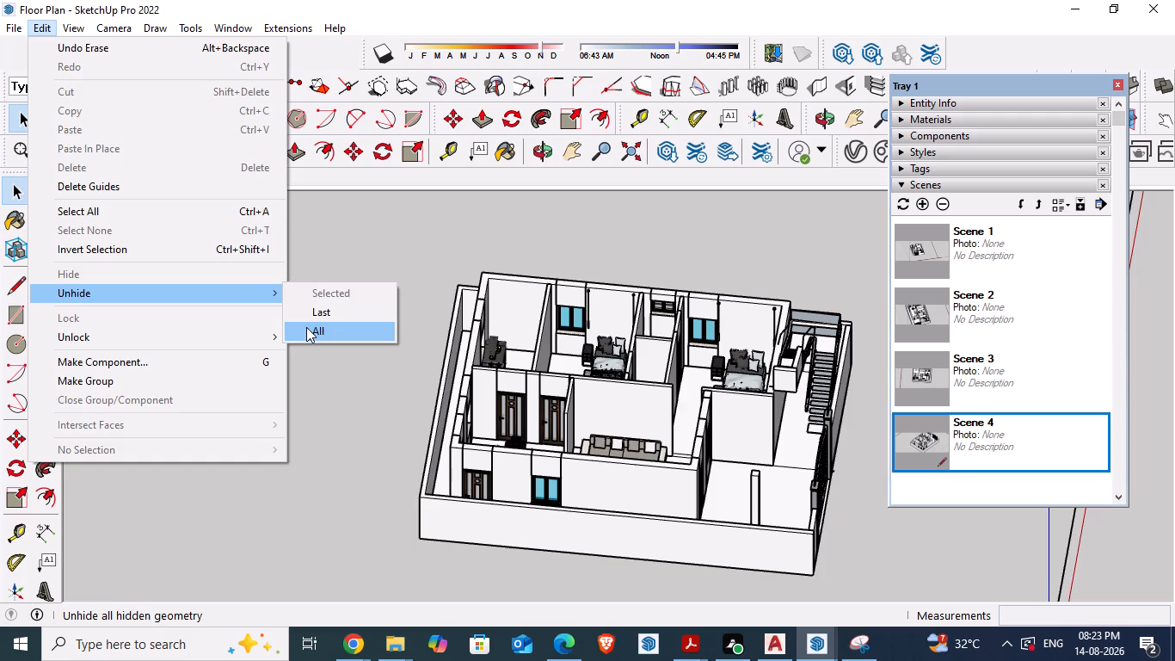
Add a fifth scene of the roofed house from the front gate corner, showing the long side wall with its doors and window.
scroll(258, 340, "down", 1)
middle_click_drag(388, 427, 311, 403)
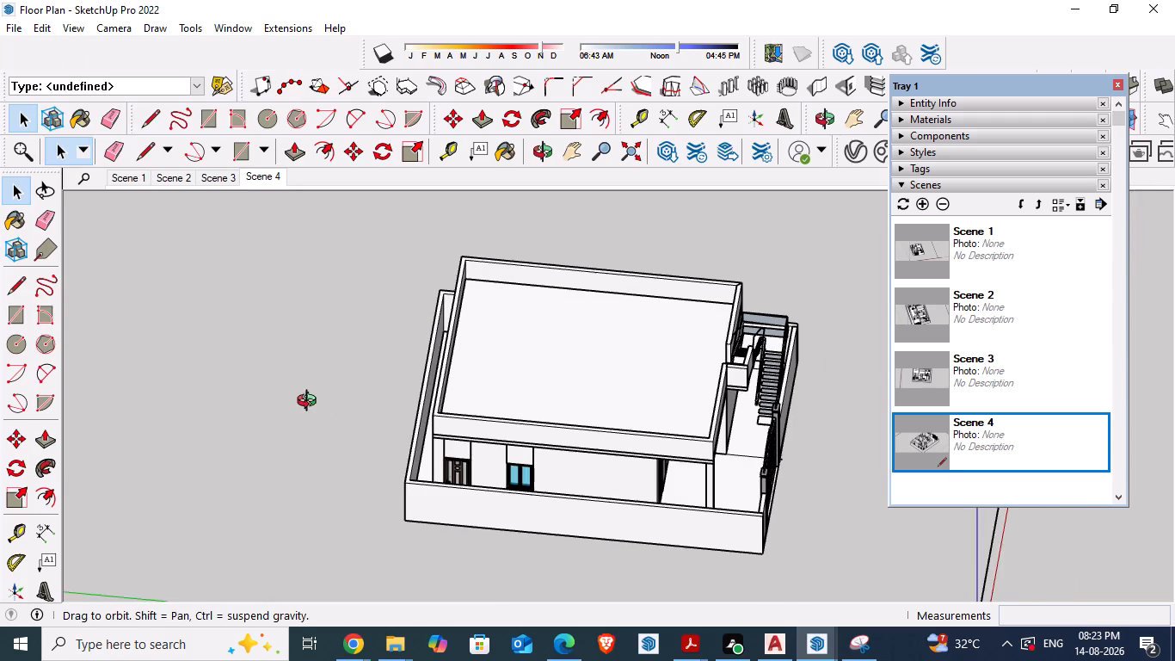
middle_click_drag(311, 403, 228, 358)
scroll(477, 488, "up", 4)
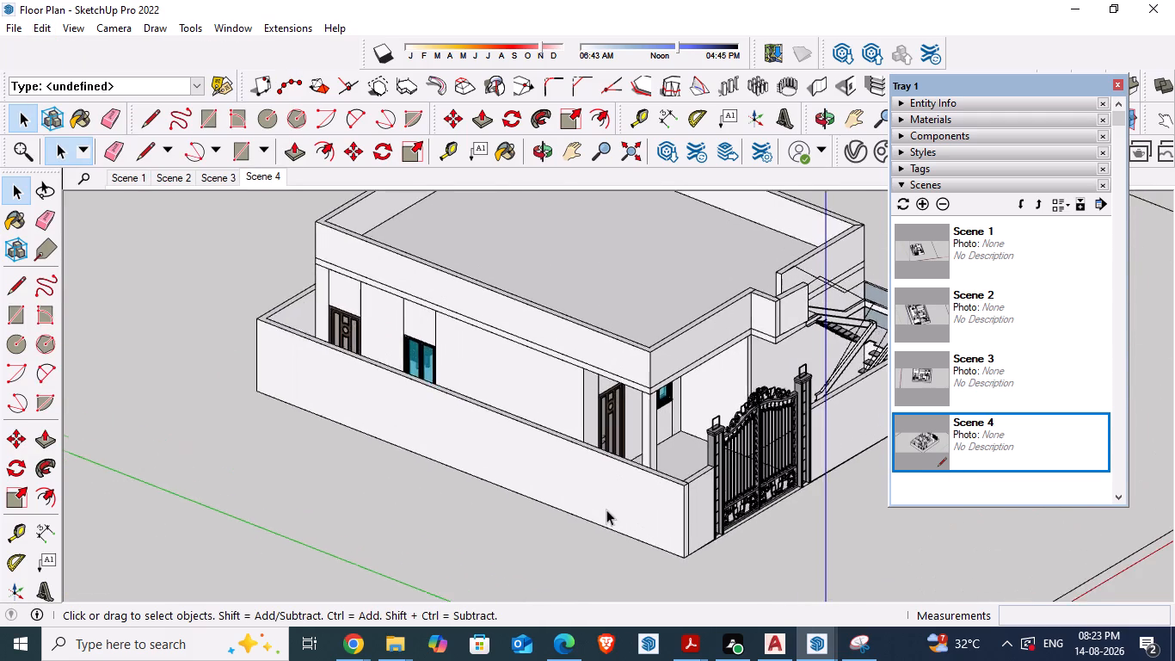
scroll(606, 510, "down", 1)
middle_click(606, 510)
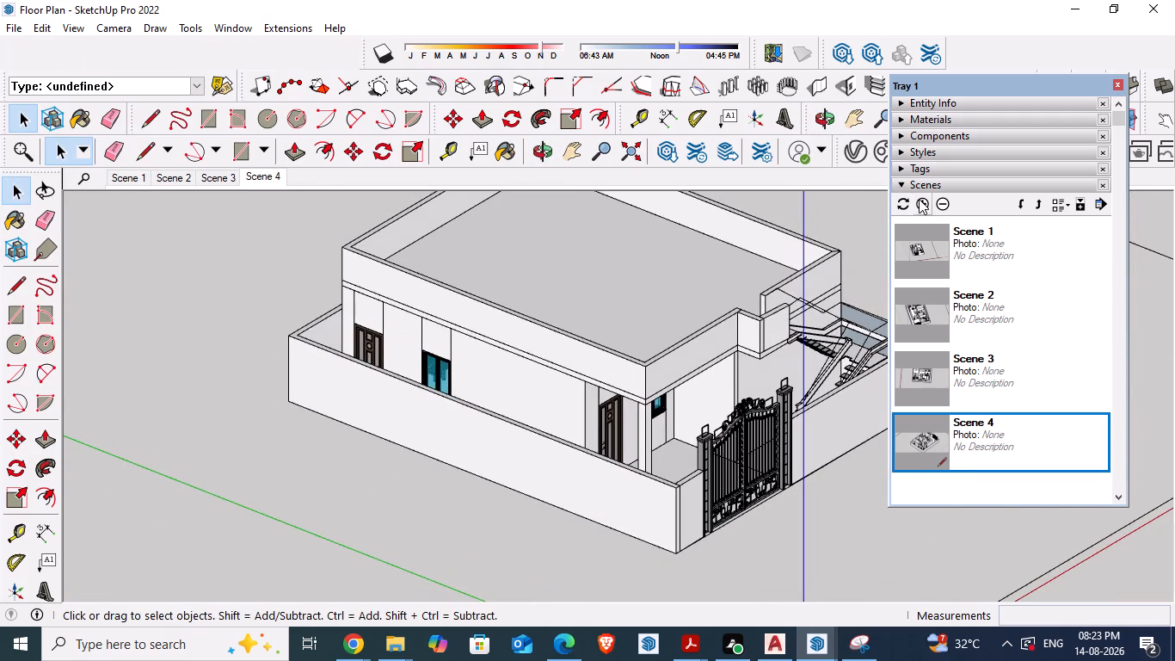
left_click(919, 199)
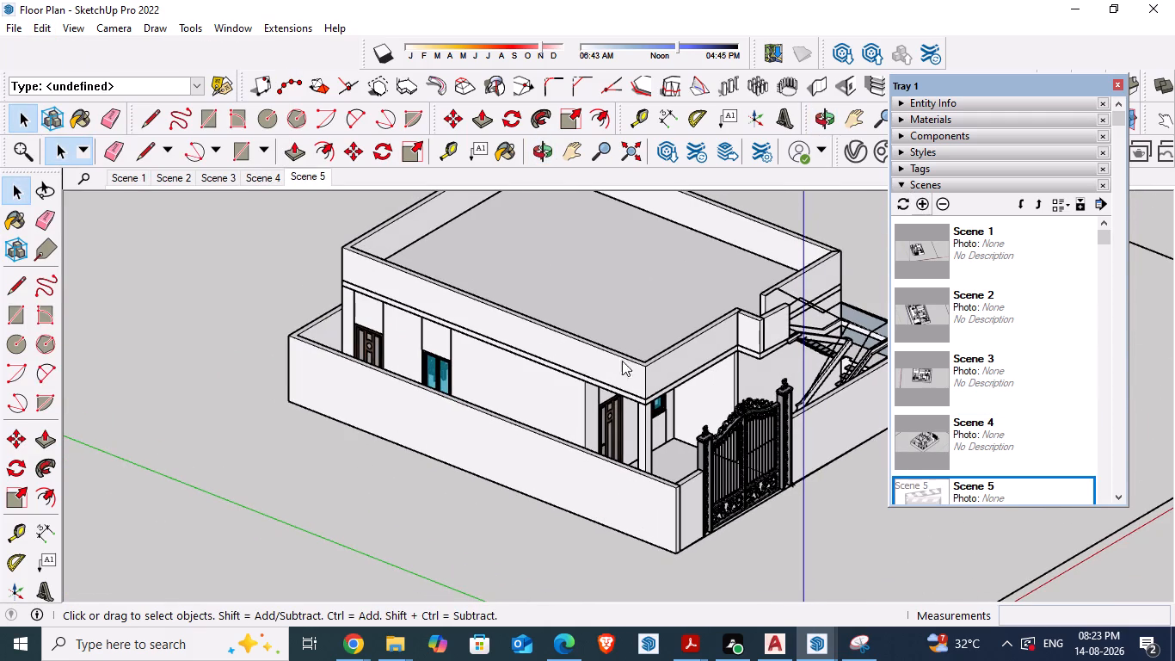
Add a sixth scene of the roofed house from the opposite front corner, showing the gate, outside staircase and bedroom-side windows.
scroll(598, 382, "down", 2)
middle_click_drag(598, 382, 527, 417)
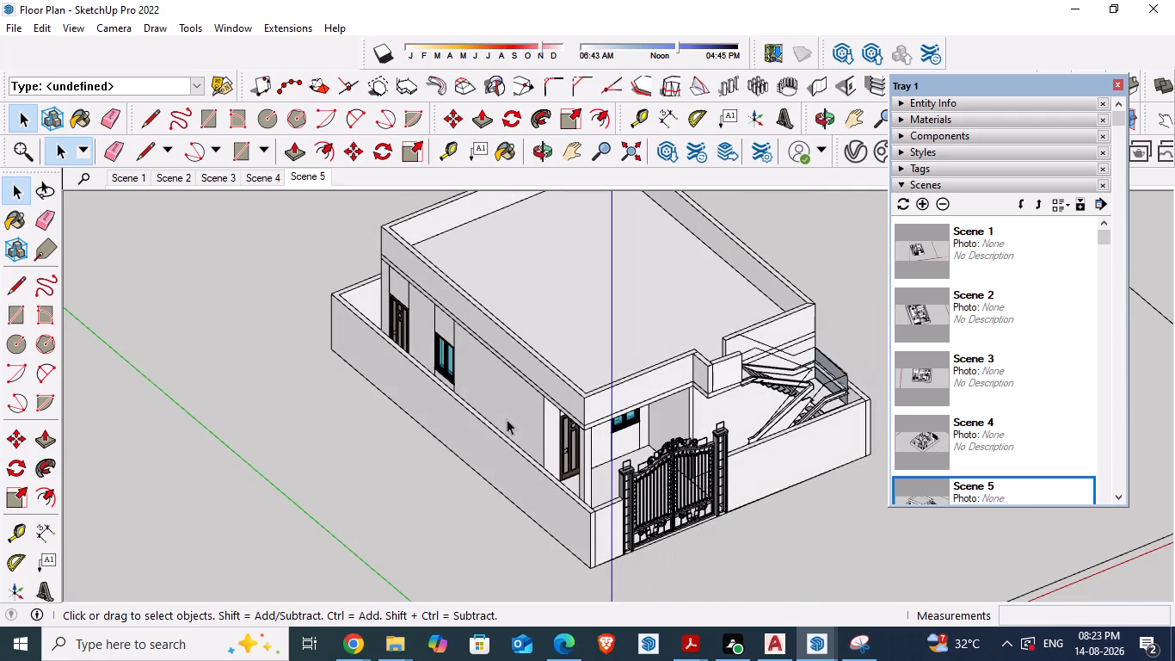
middle_click_drag(718, 437, 660, 443)
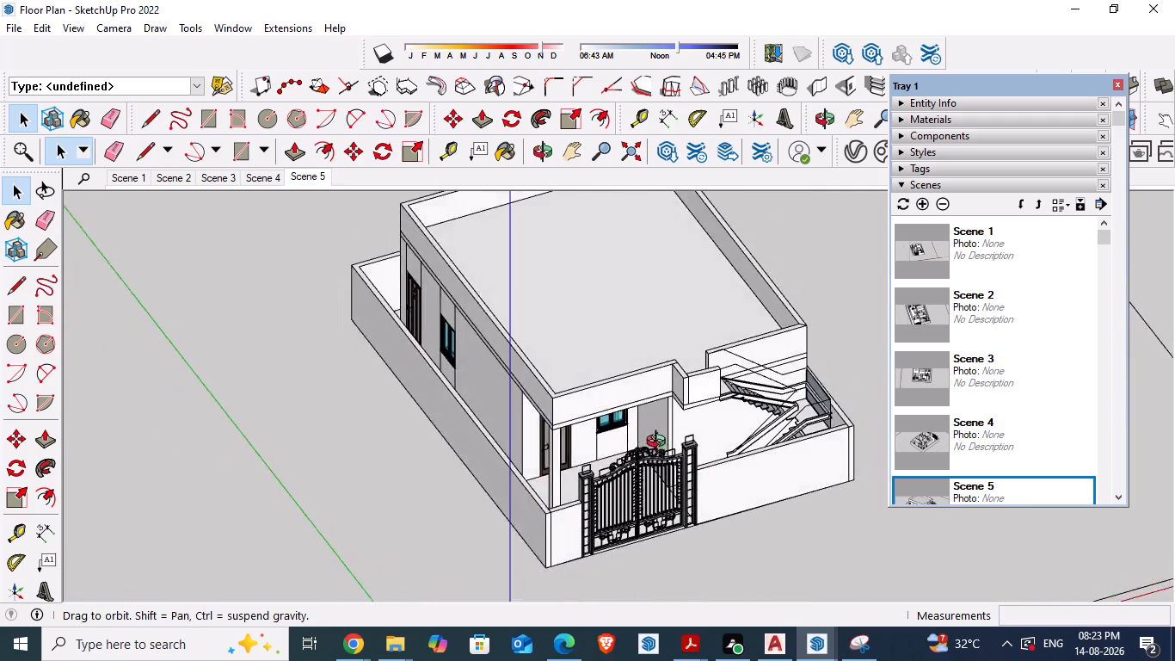
middle_click_drag(660, 443, 461, 415)
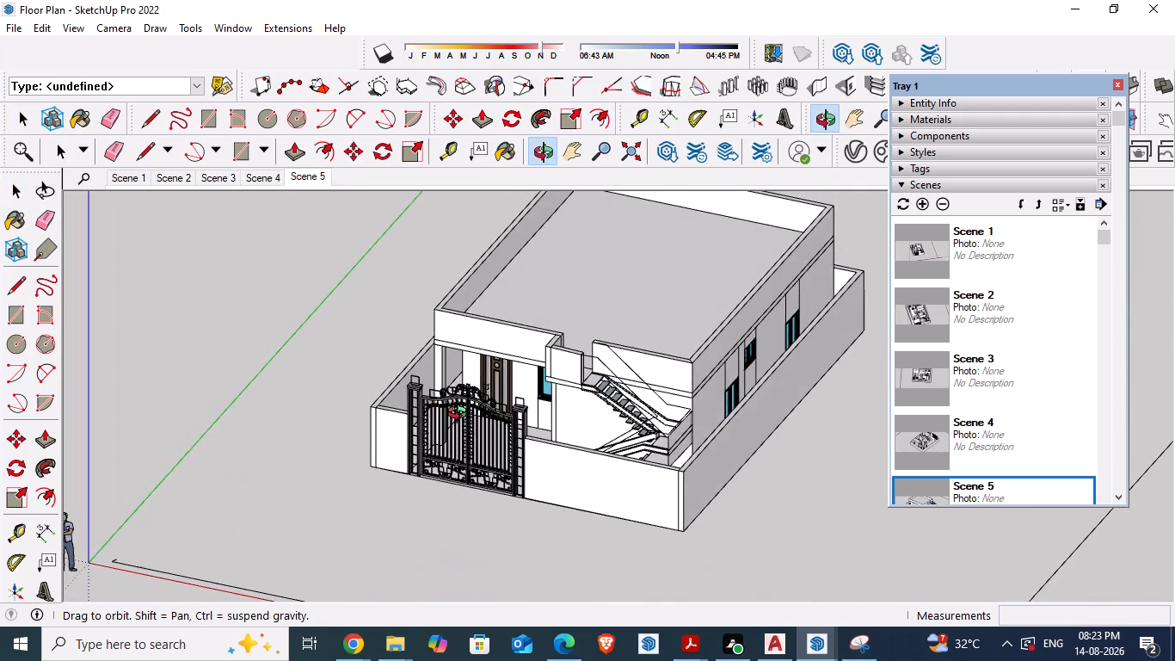
middle_click_drag(461, 415, 464, 417)
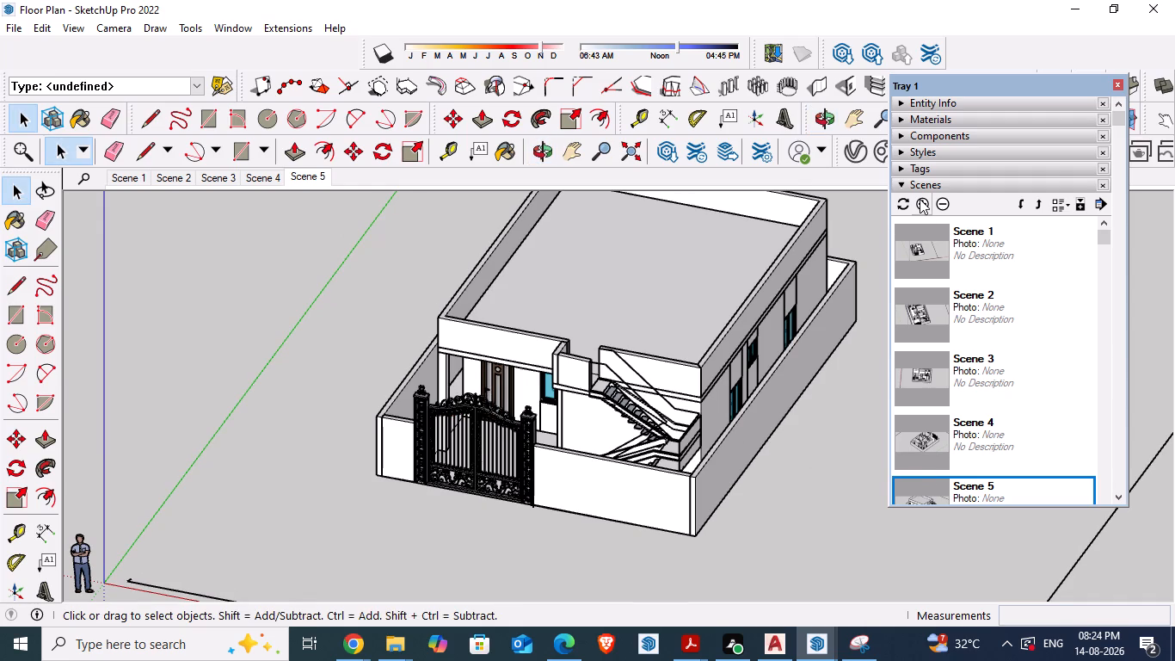
left_click(920, 199)
Add a seventh scene of the roofed house from the rear, showing the back wall's two windows and door.
middle_click_drag(733, 382, 491, 365)
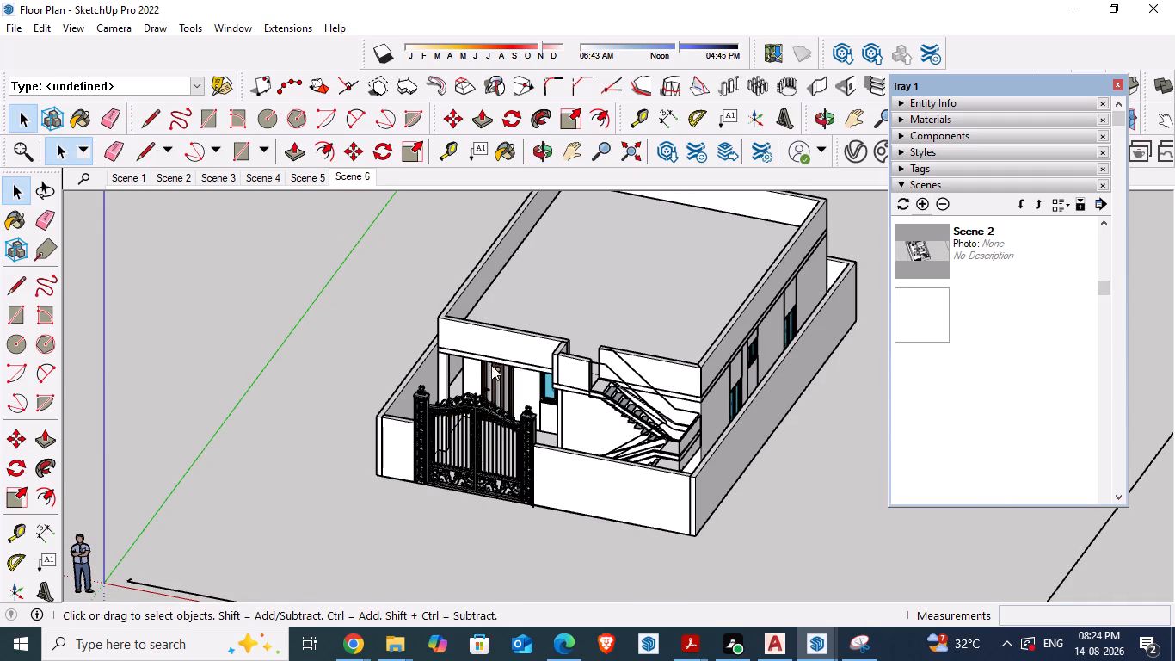
middle_click_drag(491, 365, 471, 339)
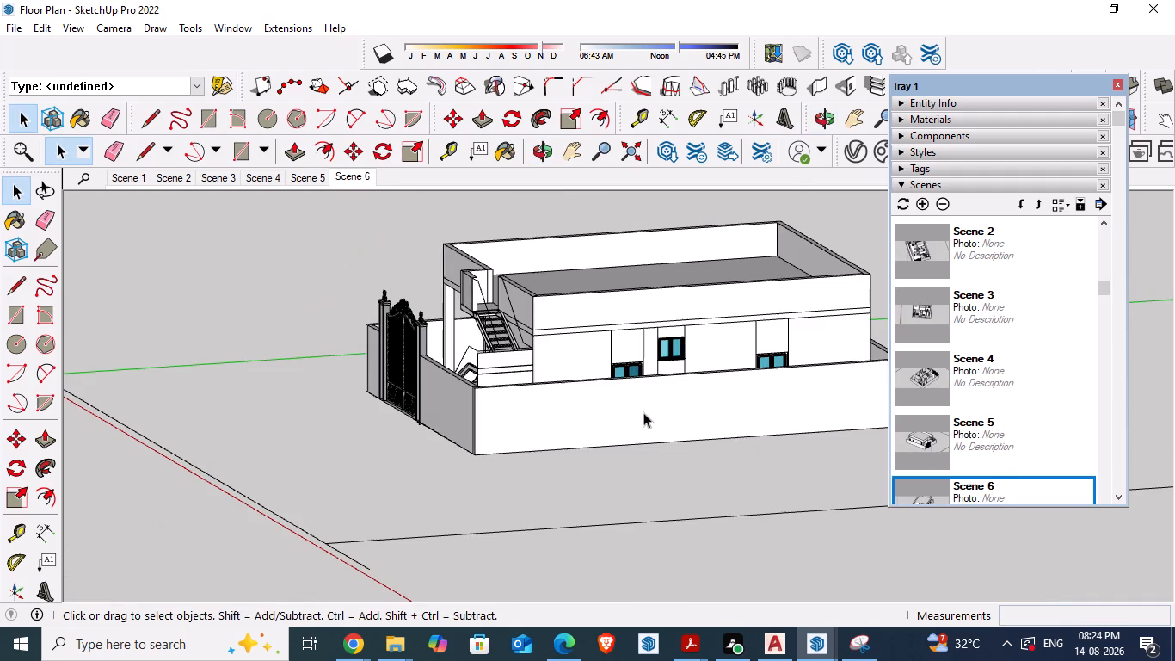
middle_click_drag(676, 398, 407, 442)
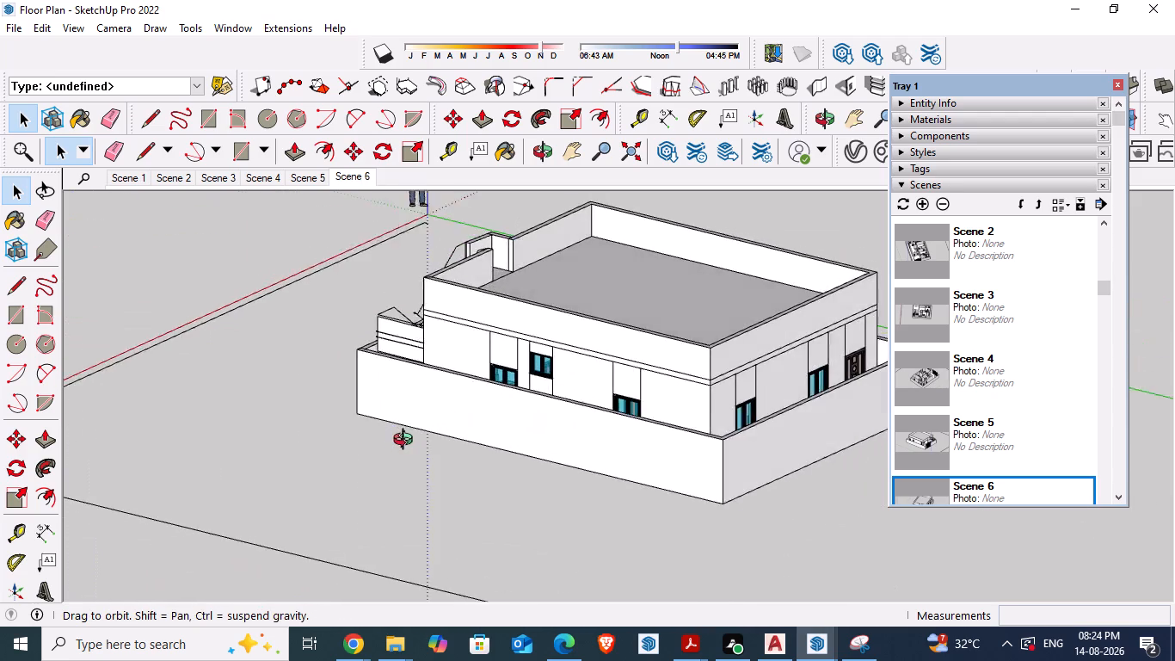
middle_click_drag(407, 442, 126, 472)
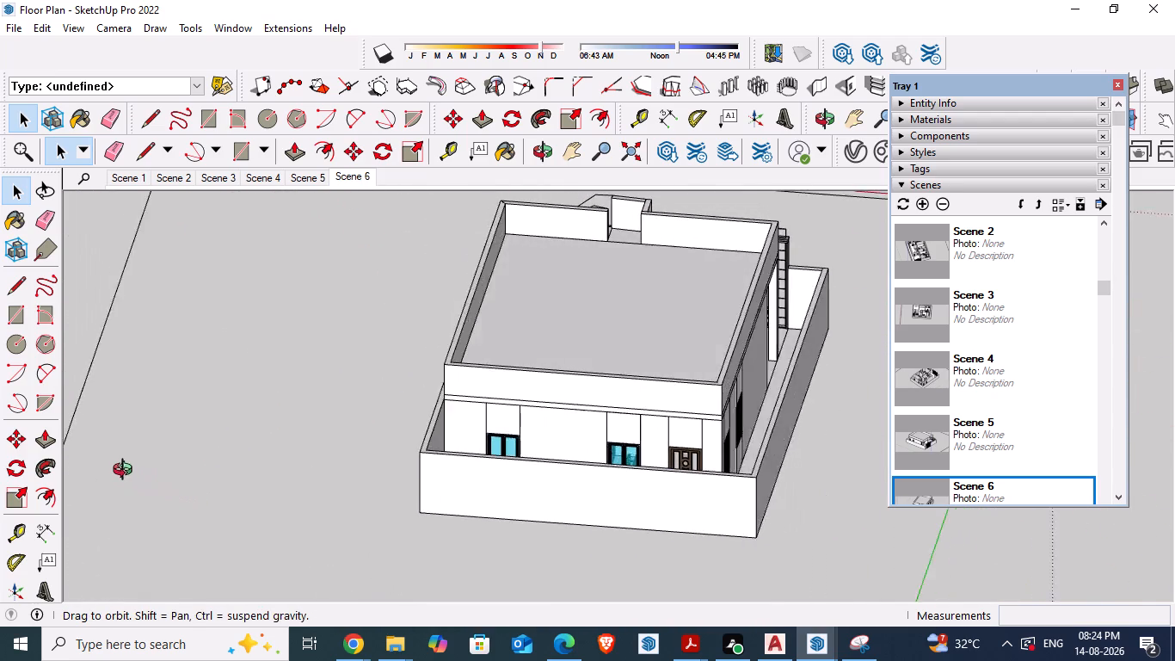
middle_click_drag(126, 472, 109, 465)
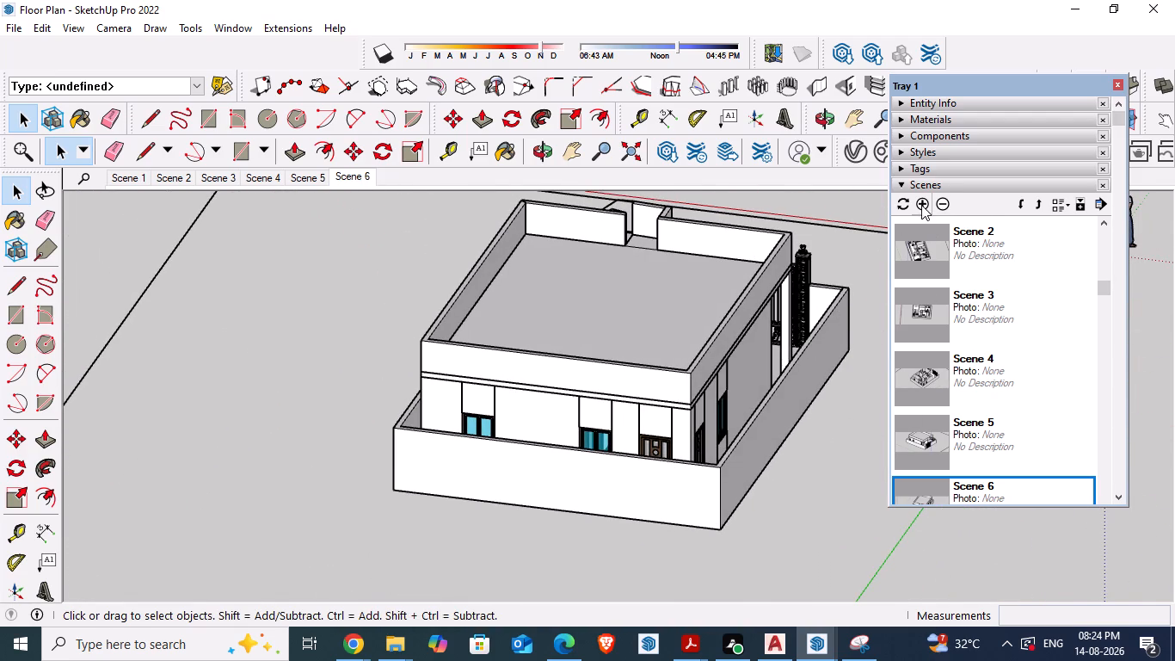
left_click(921, 205)
Add an eighth scene with a lower view of the roofed house from the gate corner, with the standing figure in front.
scroll(577, 406, "down", 4)
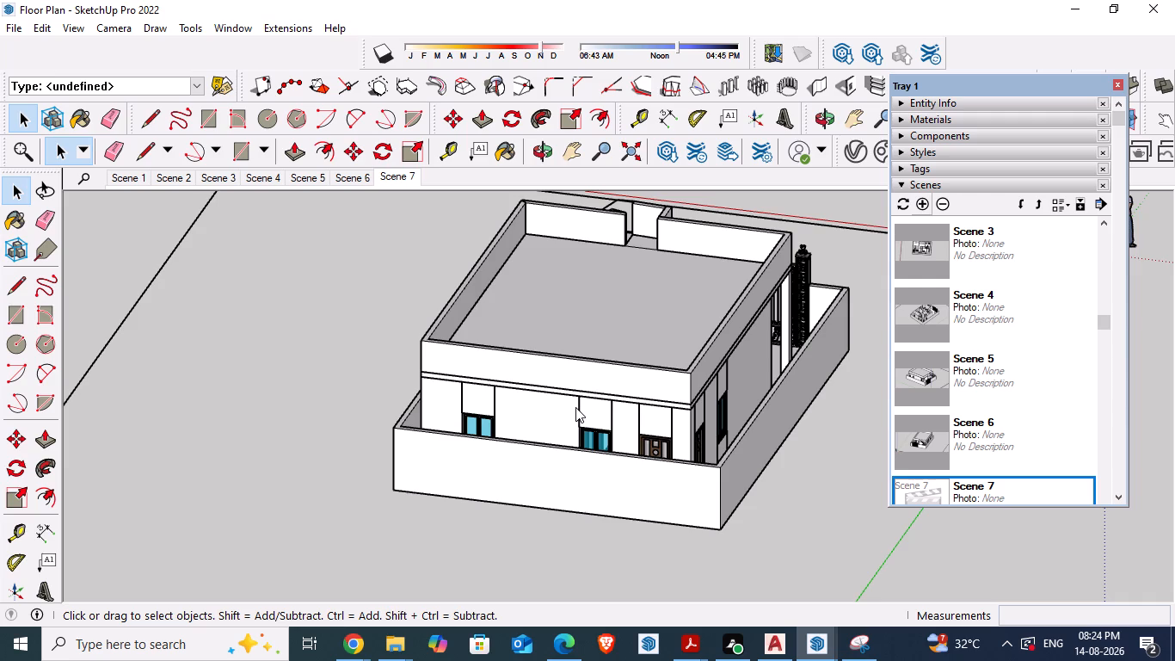
scroll(575, 407, "down", 2)
middle_click_drag(573, 409, 569, 418)
scroll(569, 418, "down", 3)
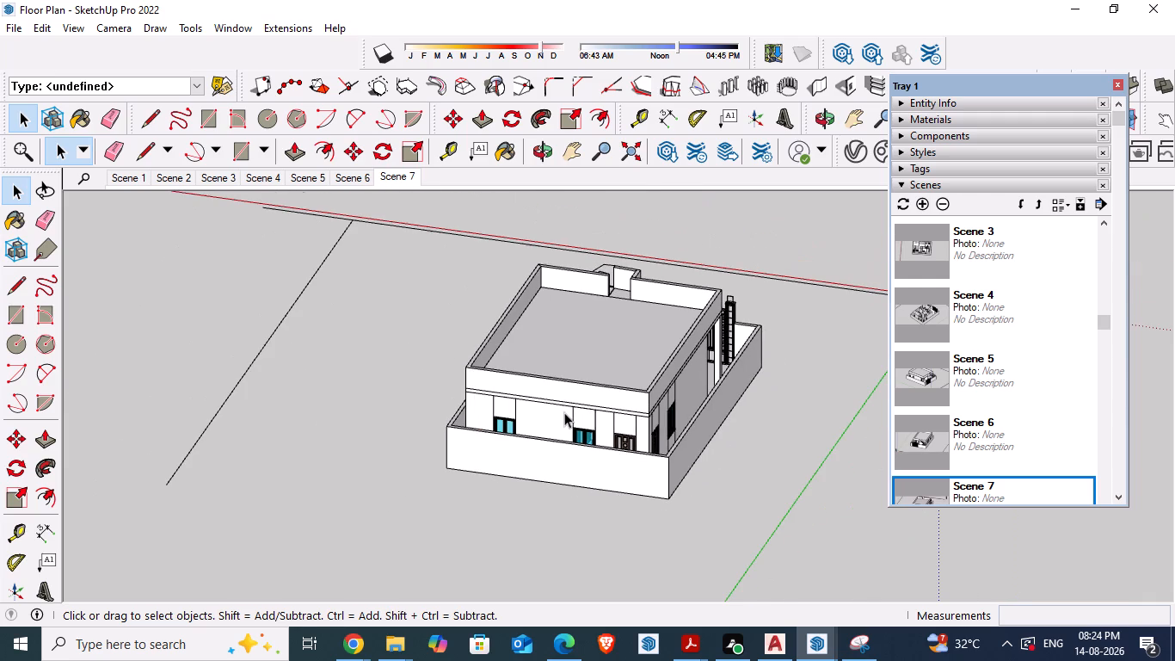
middle_click_drag(564, 412, 421, 442)
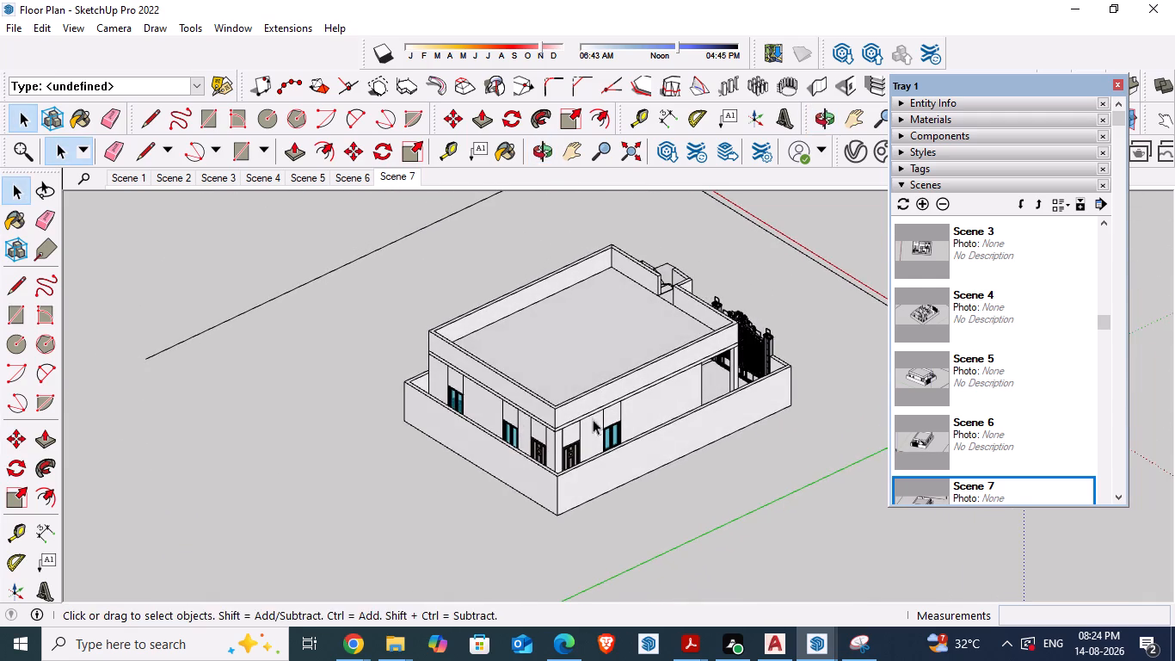
middle_click_drag(703, 410, 457, 421)
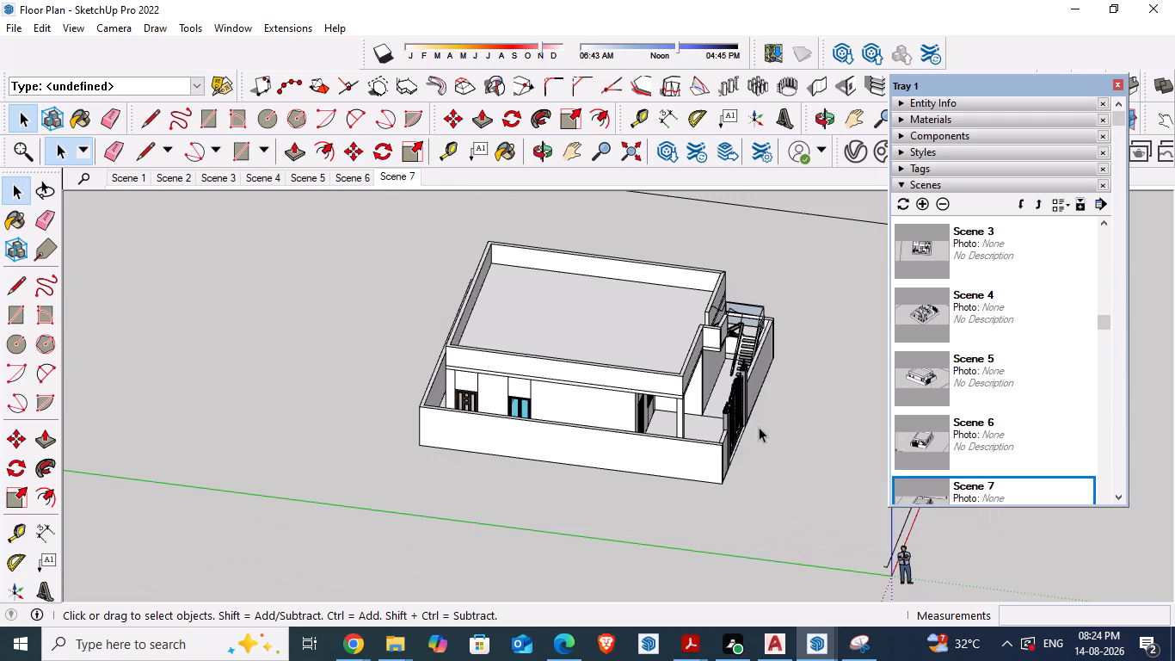
middle_click_drag(740, 435, 563, 446)
scroll(752, 392, "up", 3)
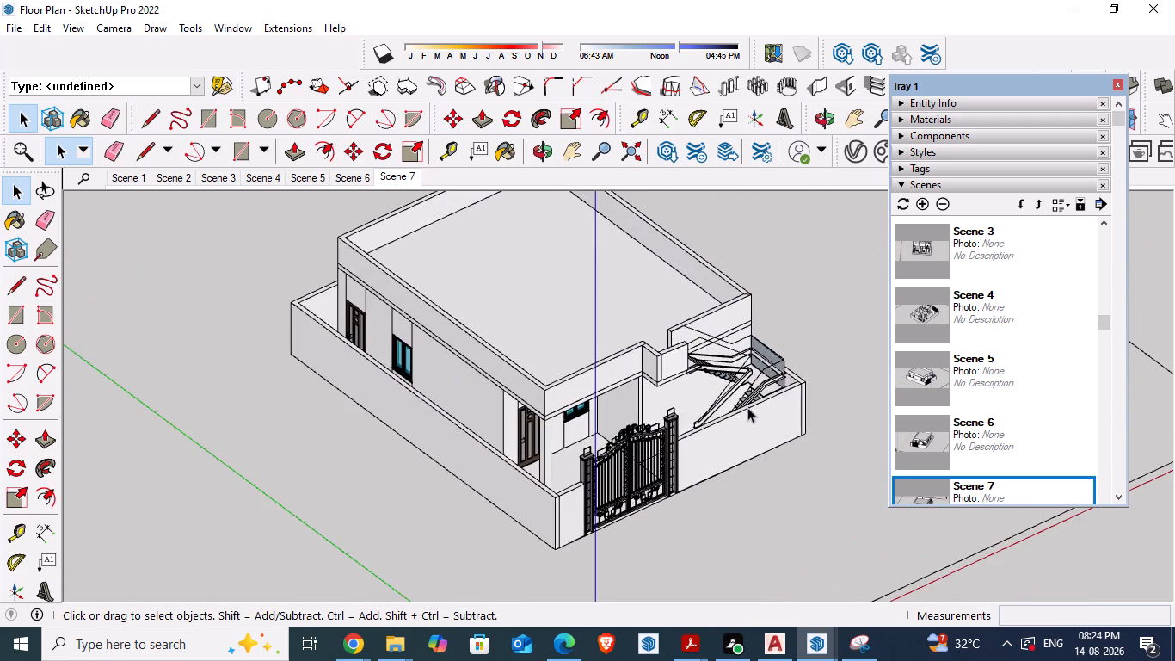
middle_click_drag(728, 453, 648, 412)
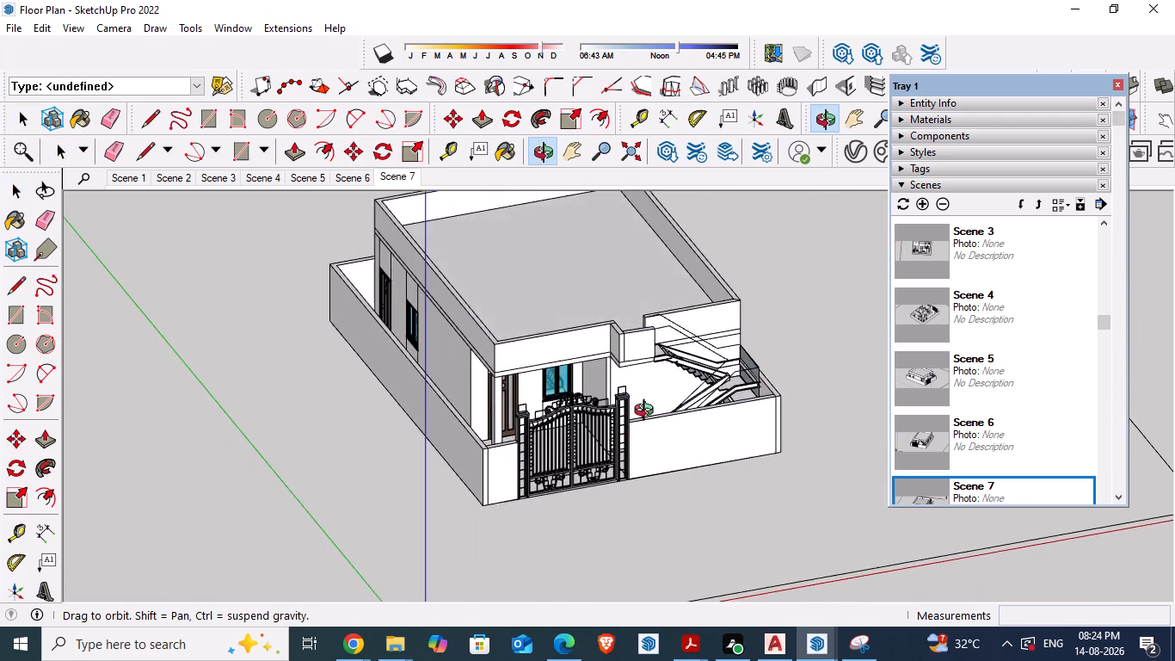
middle_click_drag(648, 412, 687, 391)
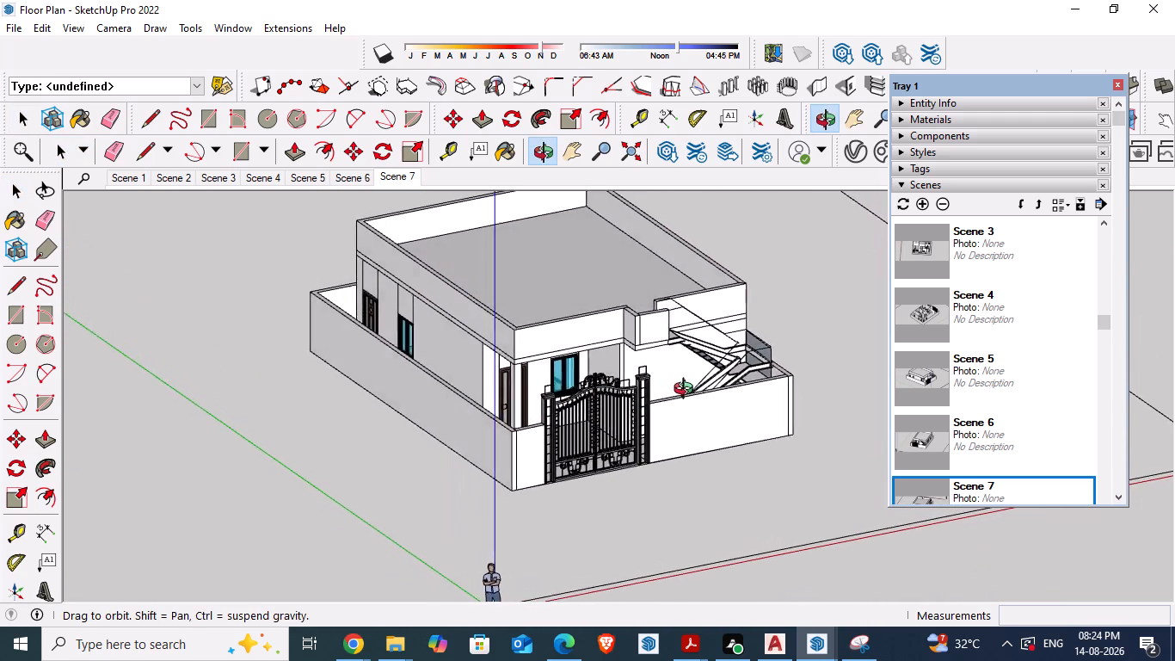
middle_click_drag(687, 391, 704, 385)
middle_click_drag(704, 381, 718, 374)
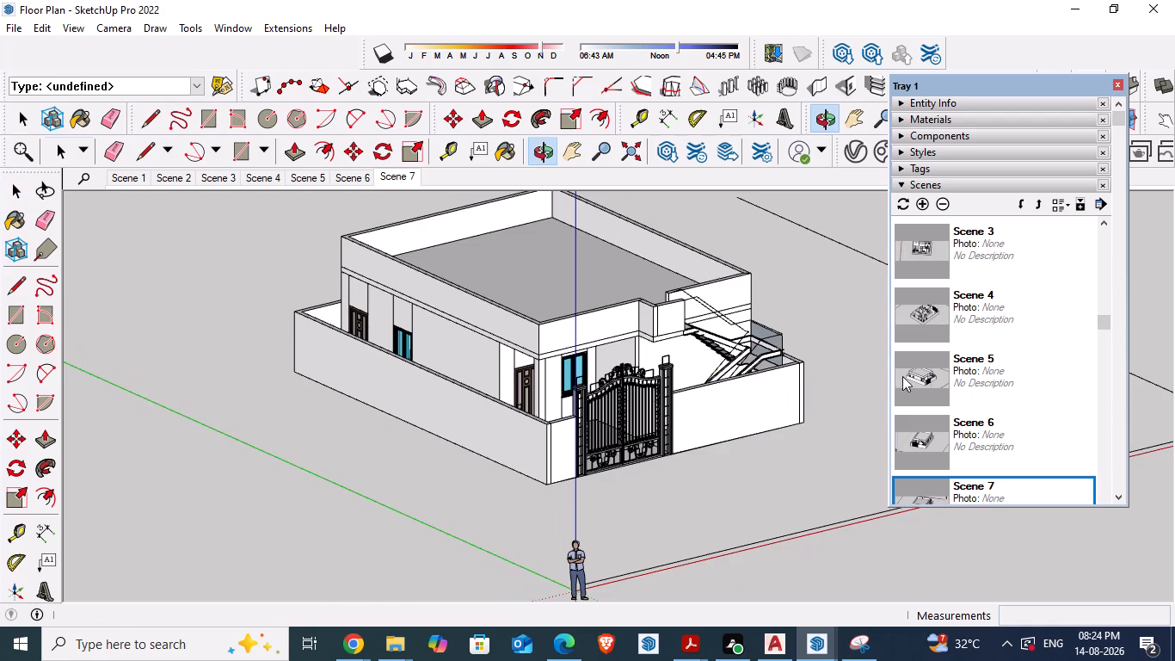
left_click(919, 197)
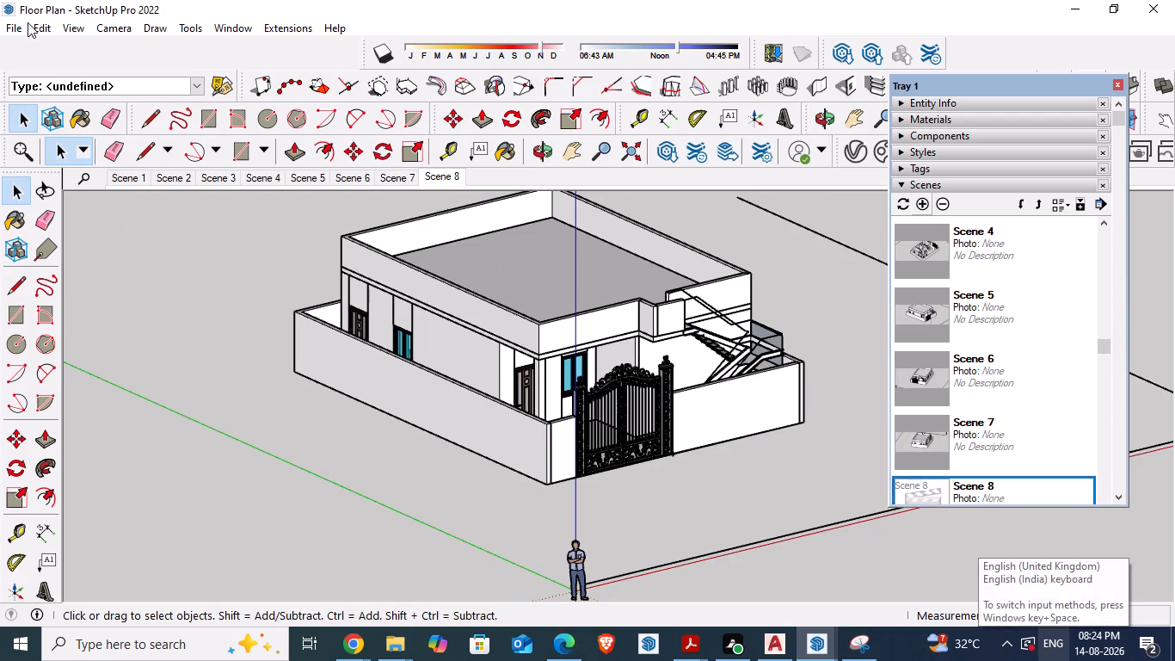
Play the scene animation to preview the walkthrough of the house model, stop it and return to Scene 8.
left_click(77, 29)
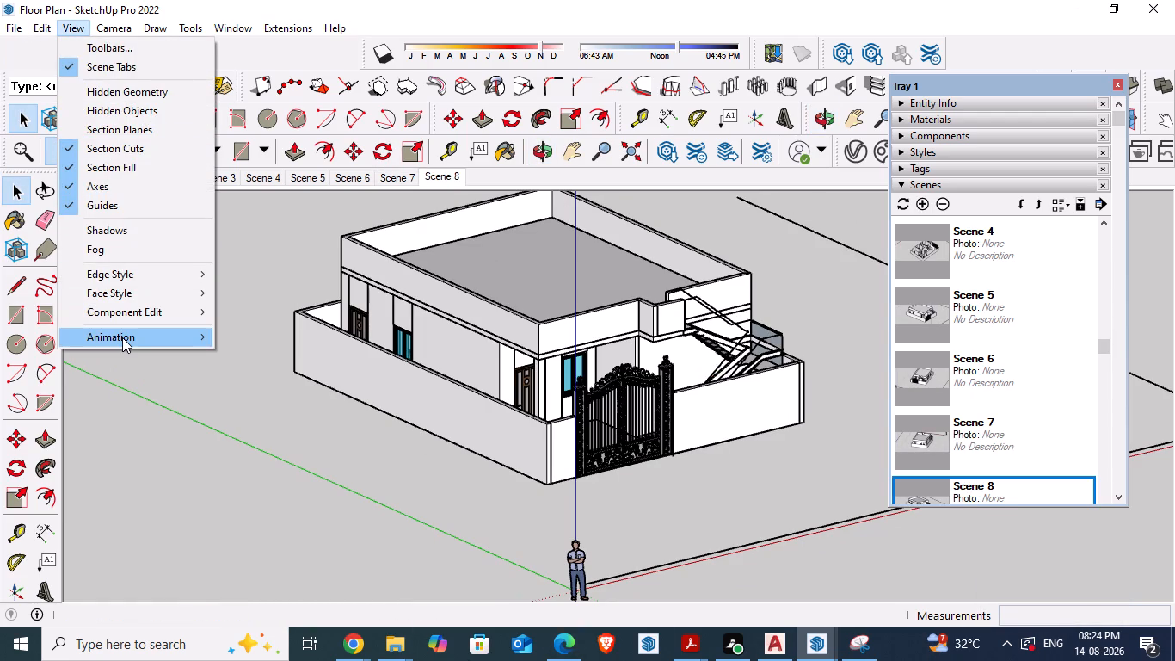
left_click(122, 337)
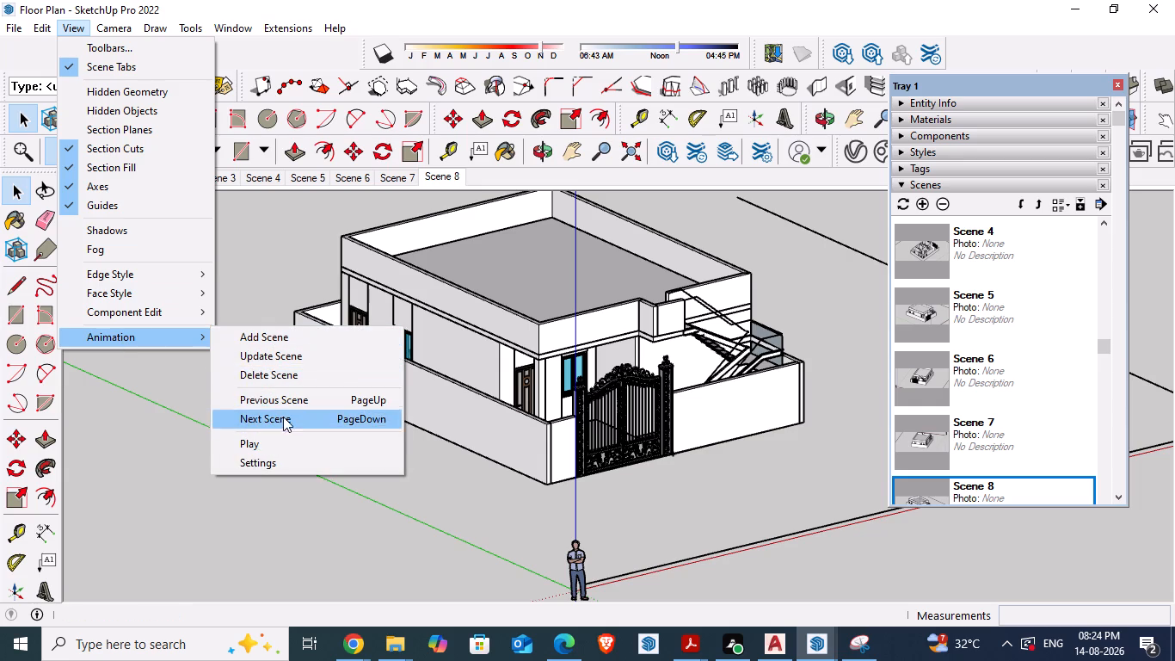
left_click(264, 449)
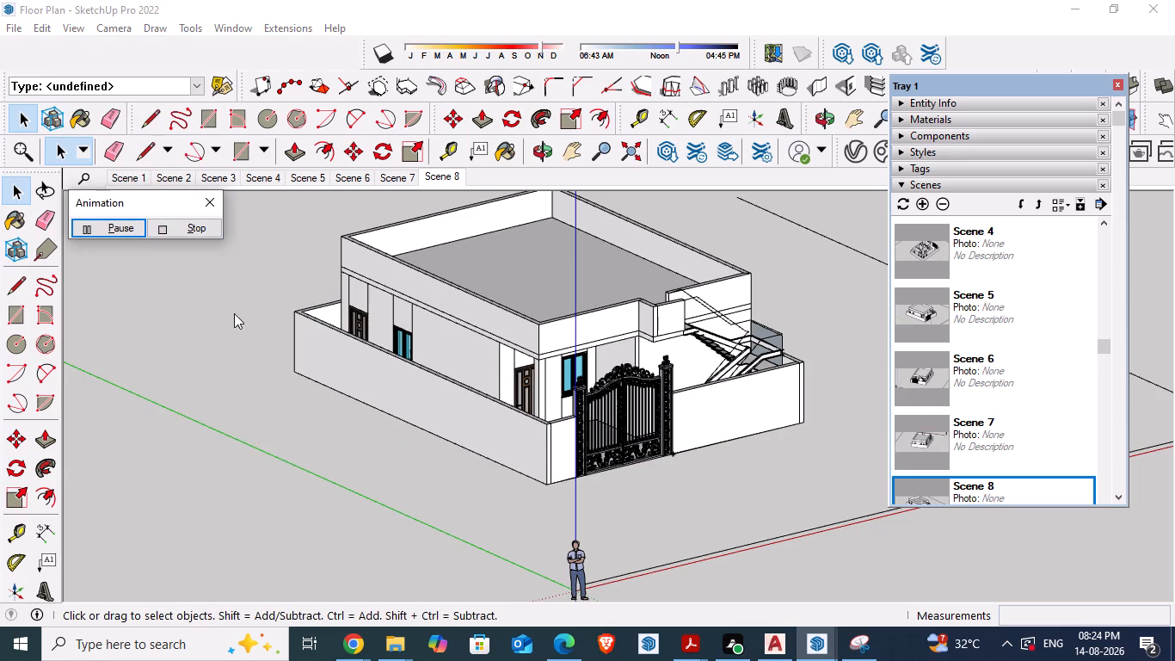
left_click_drag(1033, 88, 1053, 82)
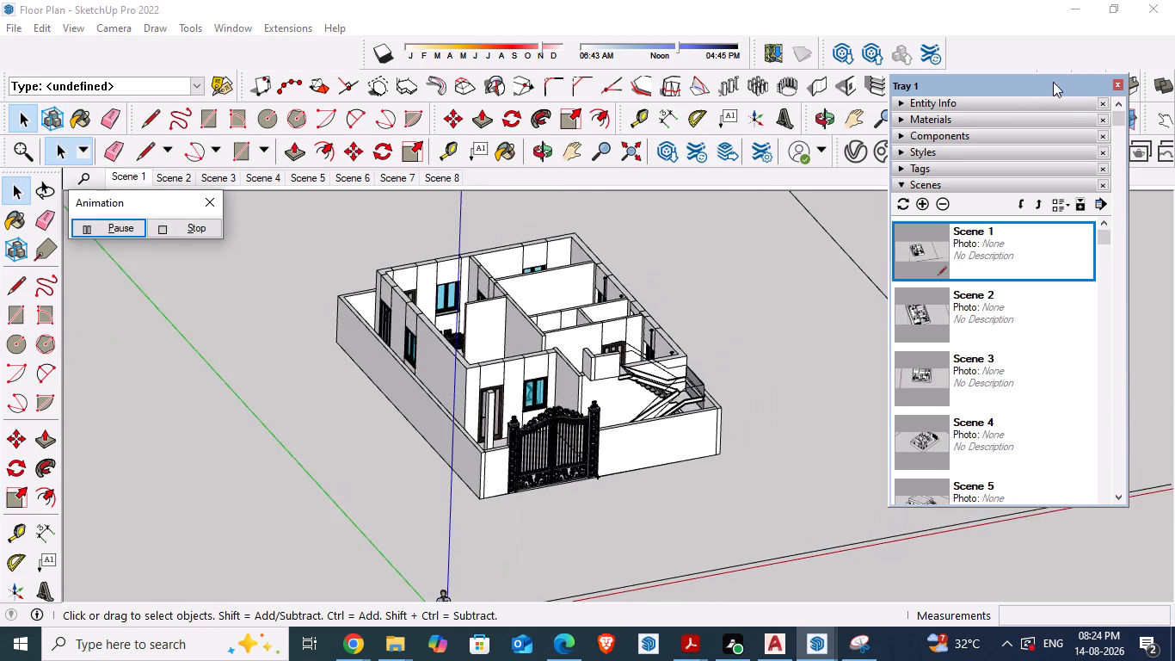
left_click_drag(1053, 82, 1104, 74)
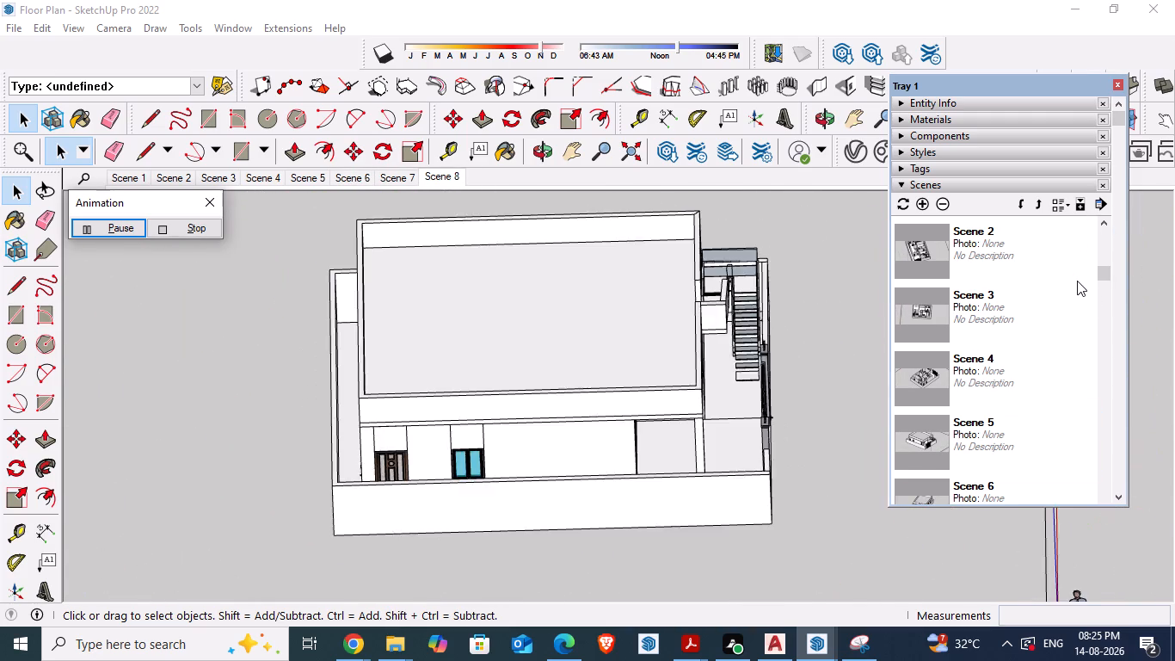
scroll(1100, 335, "down", 5)
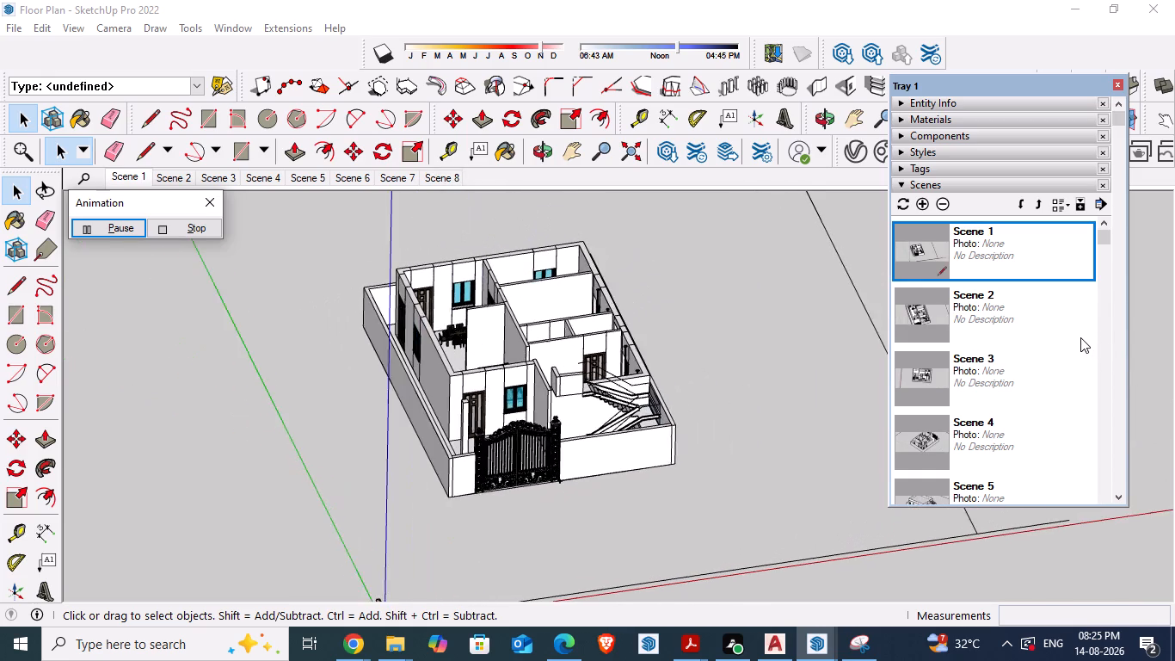
scroll(1073, 341, "down", 11)
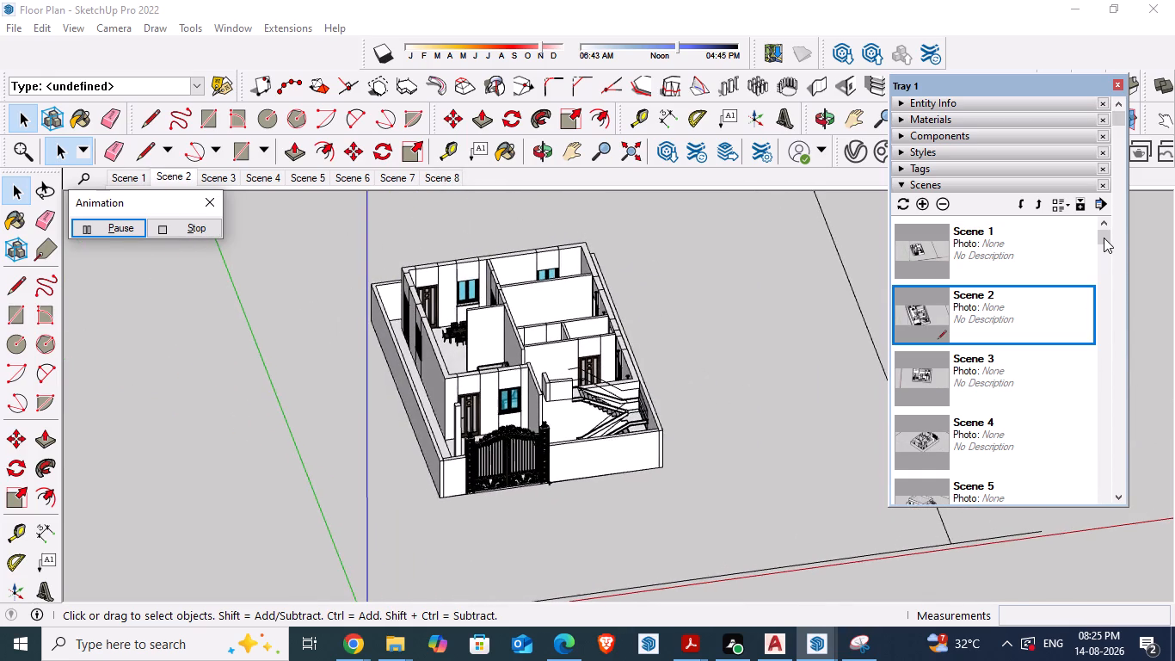
left_click_drag(1104, 238, 1081, 490)
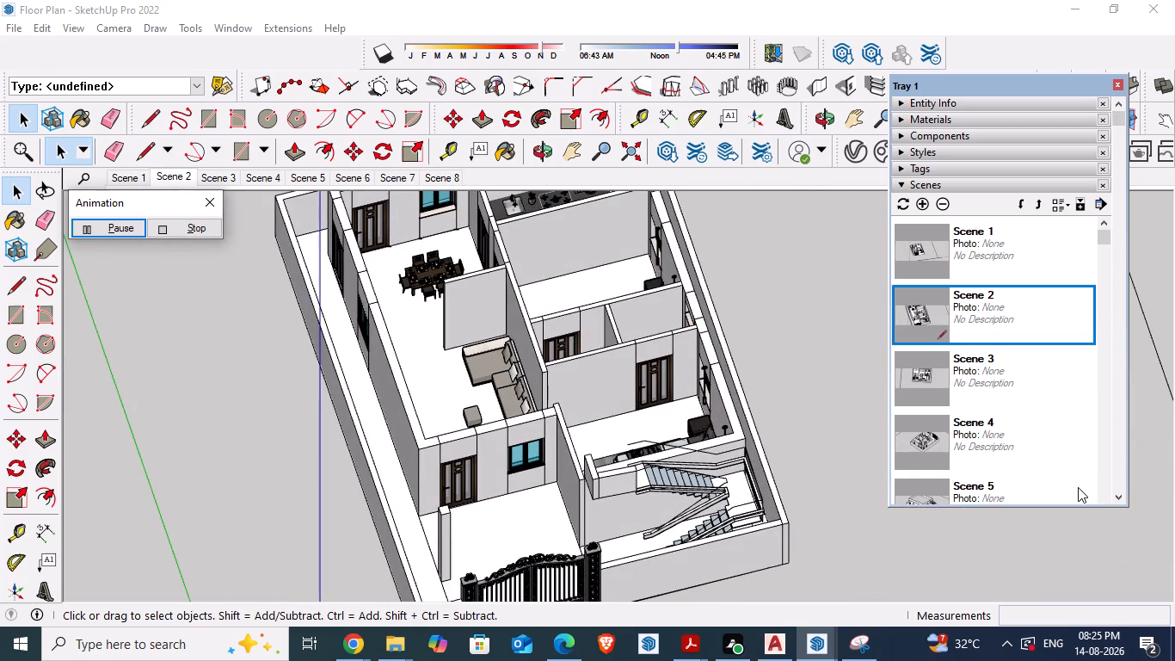
left_click(976, 546)
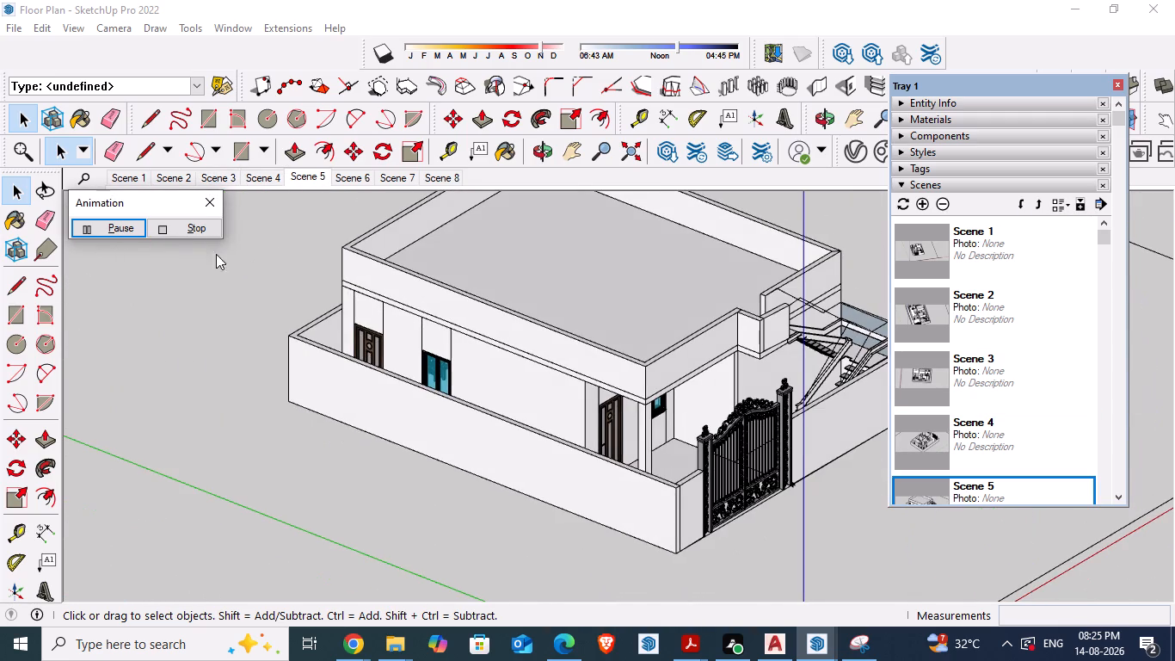
left_click(179, 230)
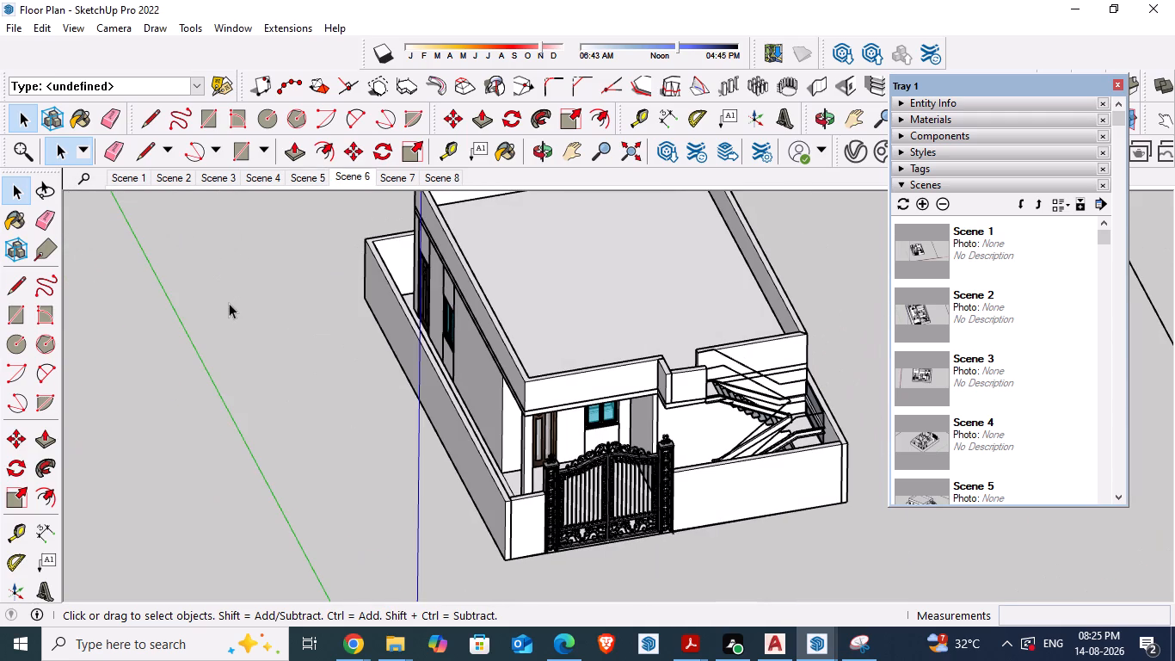
left_click(229, 303)
left_click(434, 174)
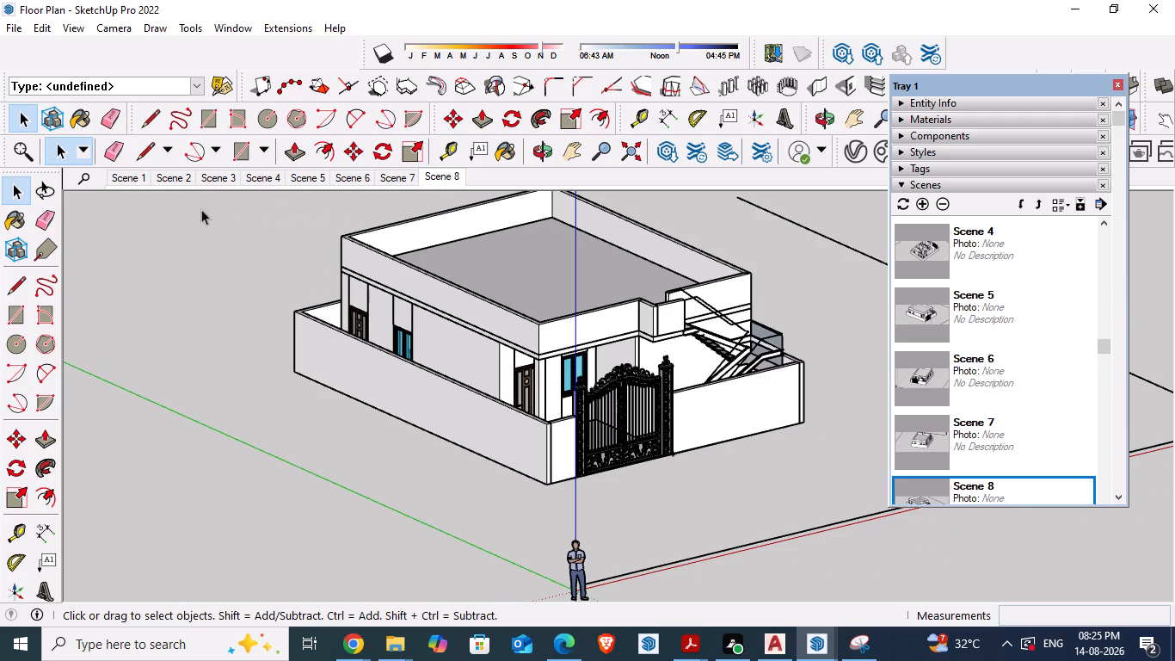
right_click(500, 178)
Switch to the YouTube tutorial on SketchUp screen recording walkthroughs in Chrome and watch its remaining part on scene animation.
left_click(357, 650)
left_click(406, 571)
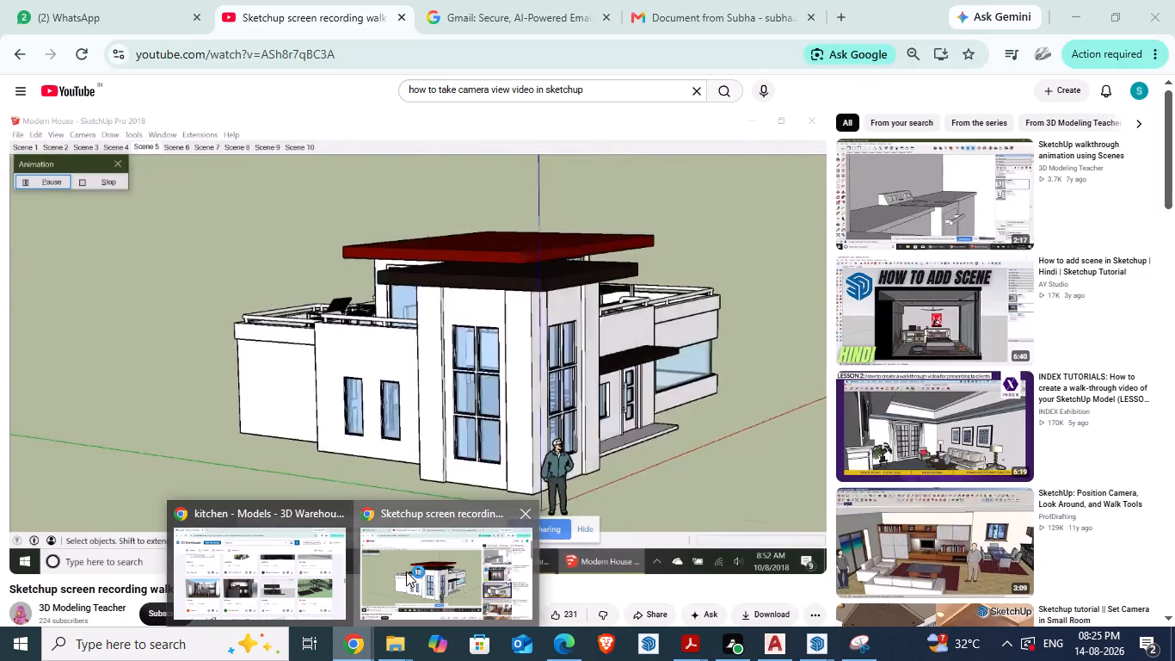
left_click(637, 459)
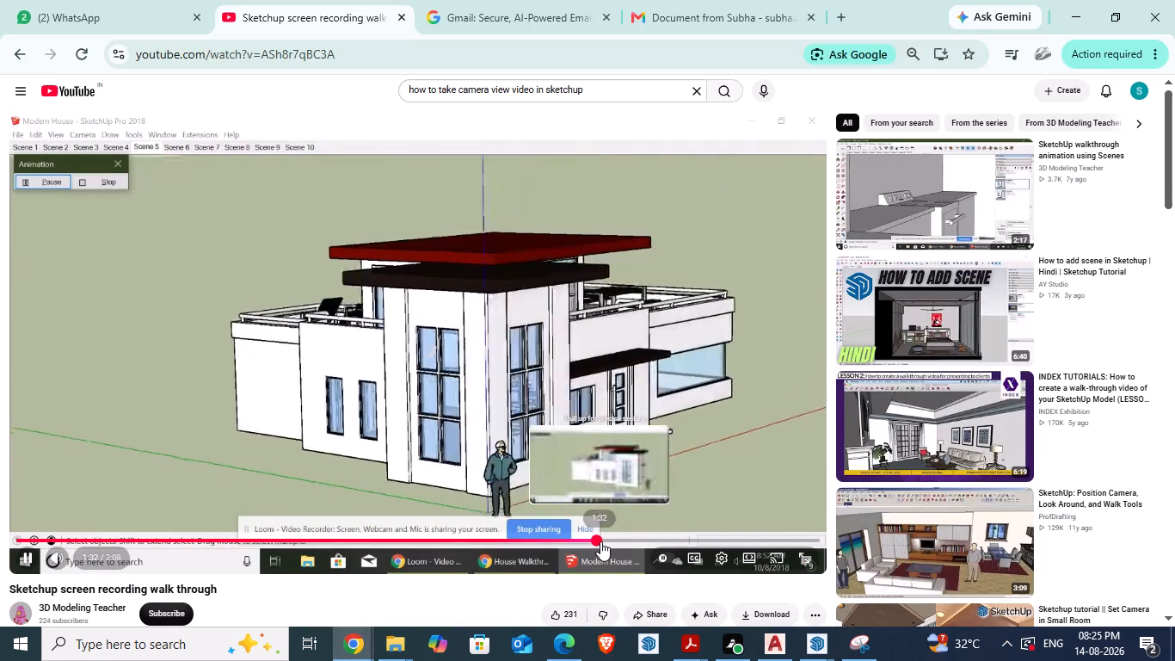
left_click_drag(601, 540, 678, 541)
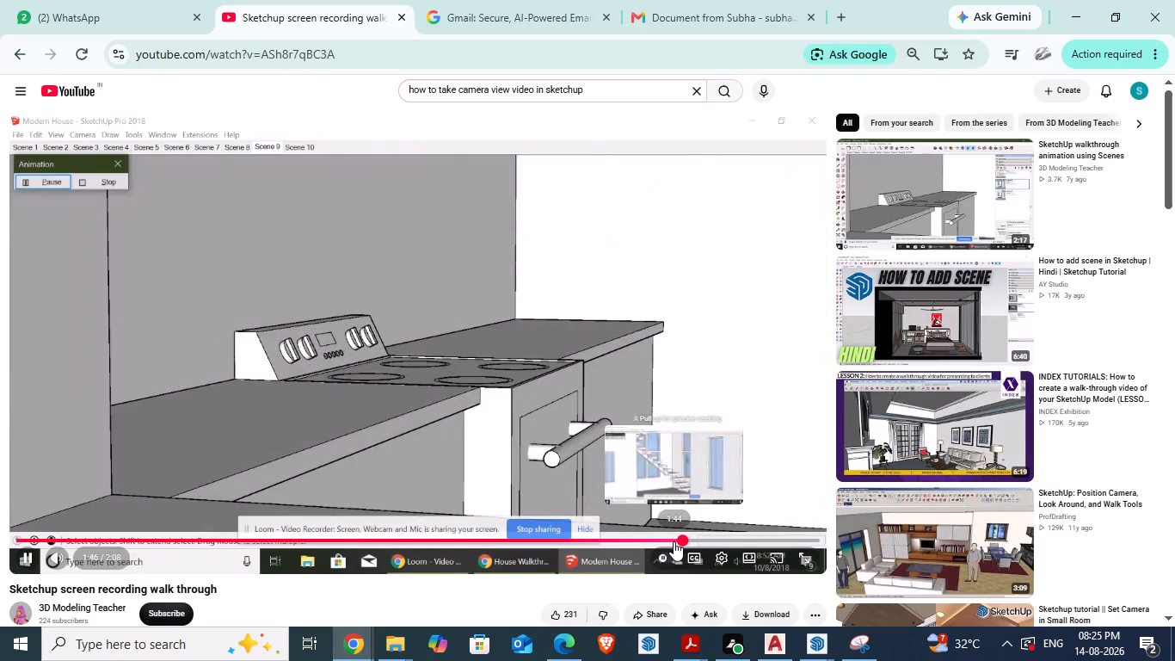
left_click_drag(681, 535, 738, 540)
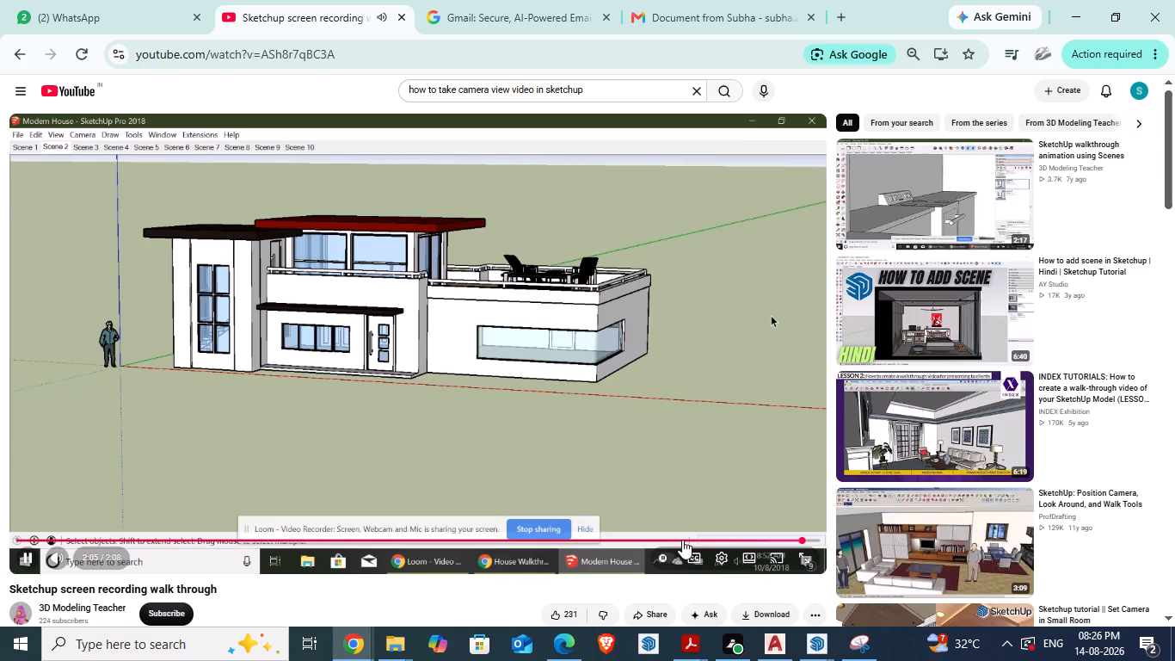
left_click(724, 541)
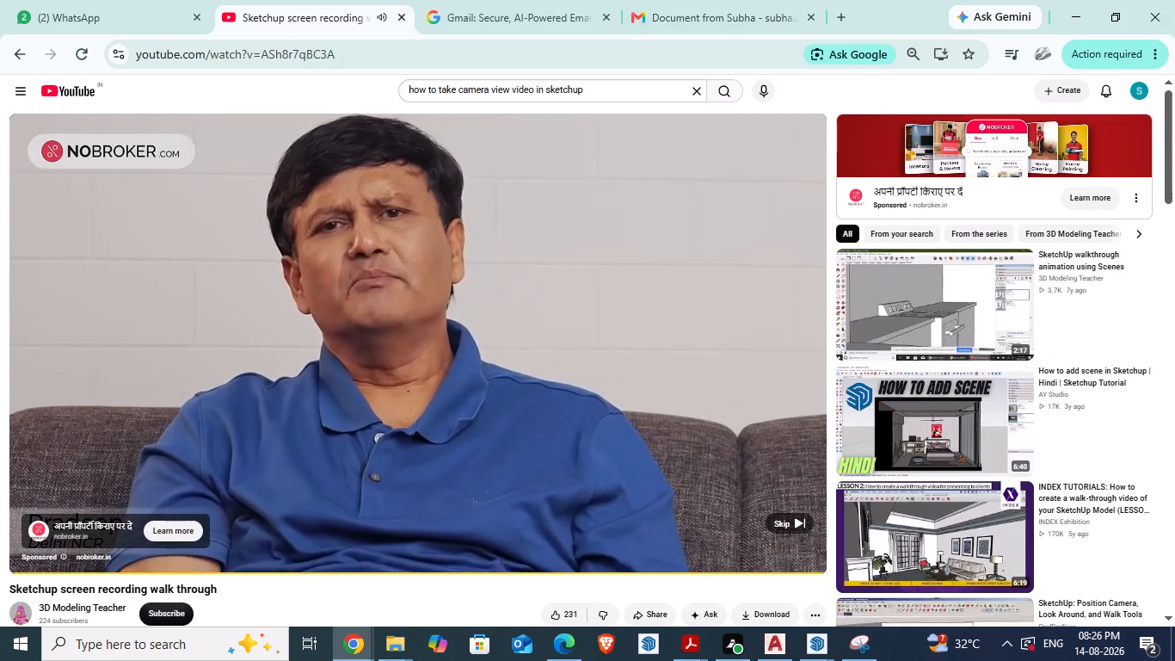
Enter a YouTube search query on how to save a screen recording.
left_click_drag(440, 90, 628, 105)
type("save sceen record in")
key("space")
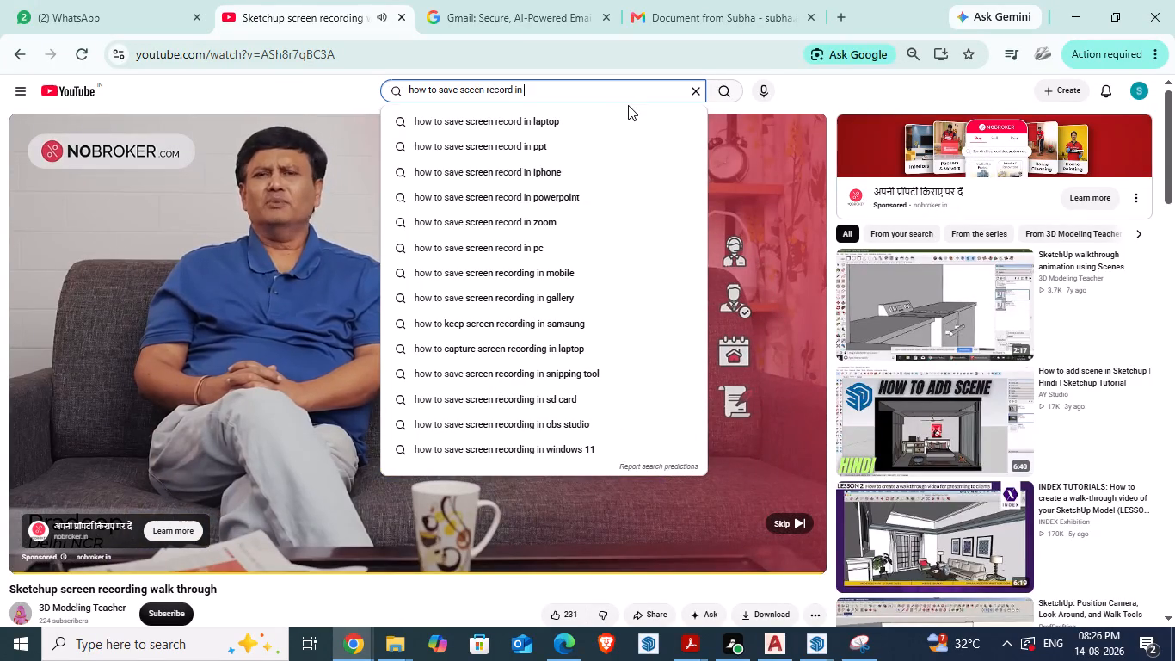
left_click(692, 644)
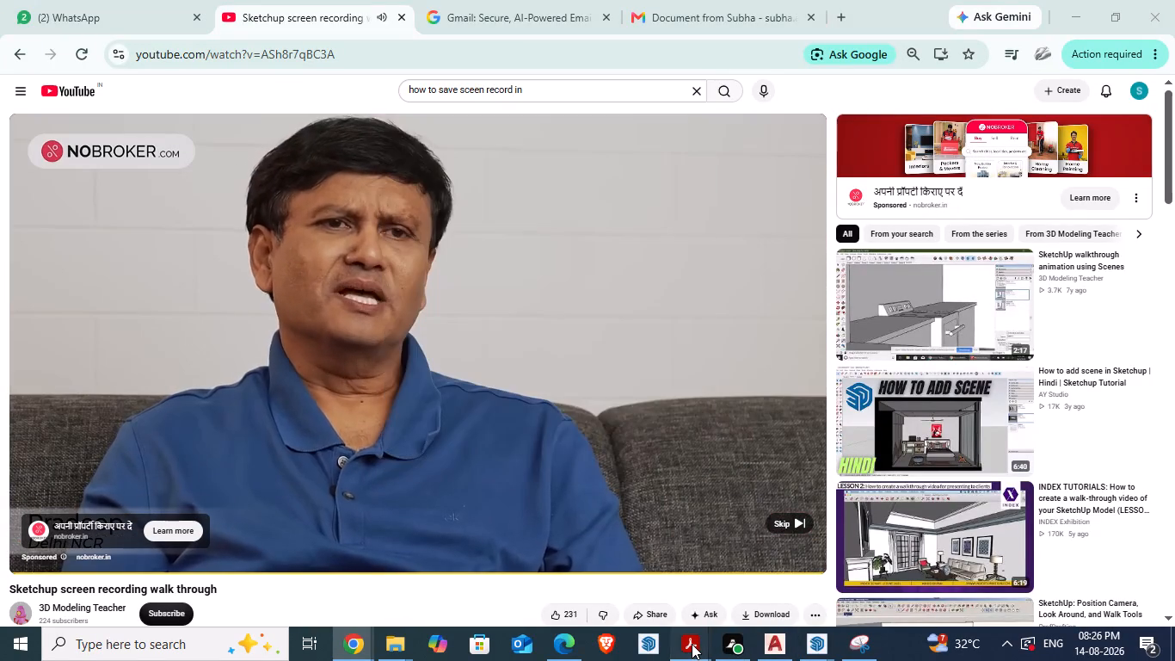
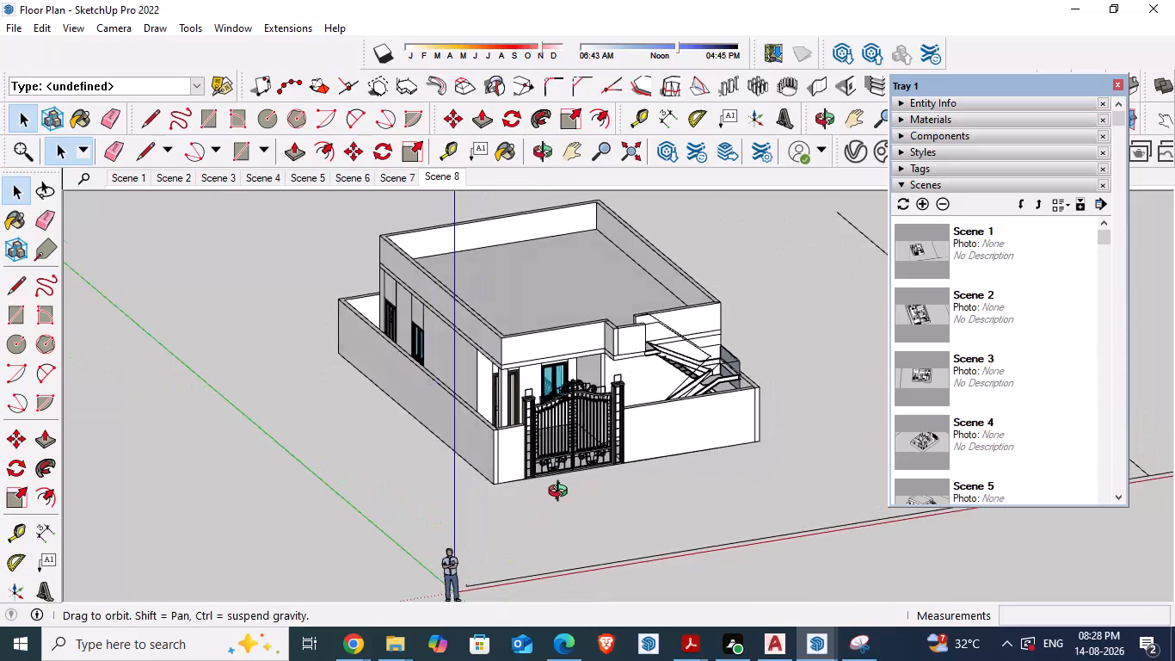
Examine the roofed house model from the gate front, the staircase side and the opposite long side.
scroll(605, 349, "up", 3)
middle_click_drag(688, 417, 594, 405)
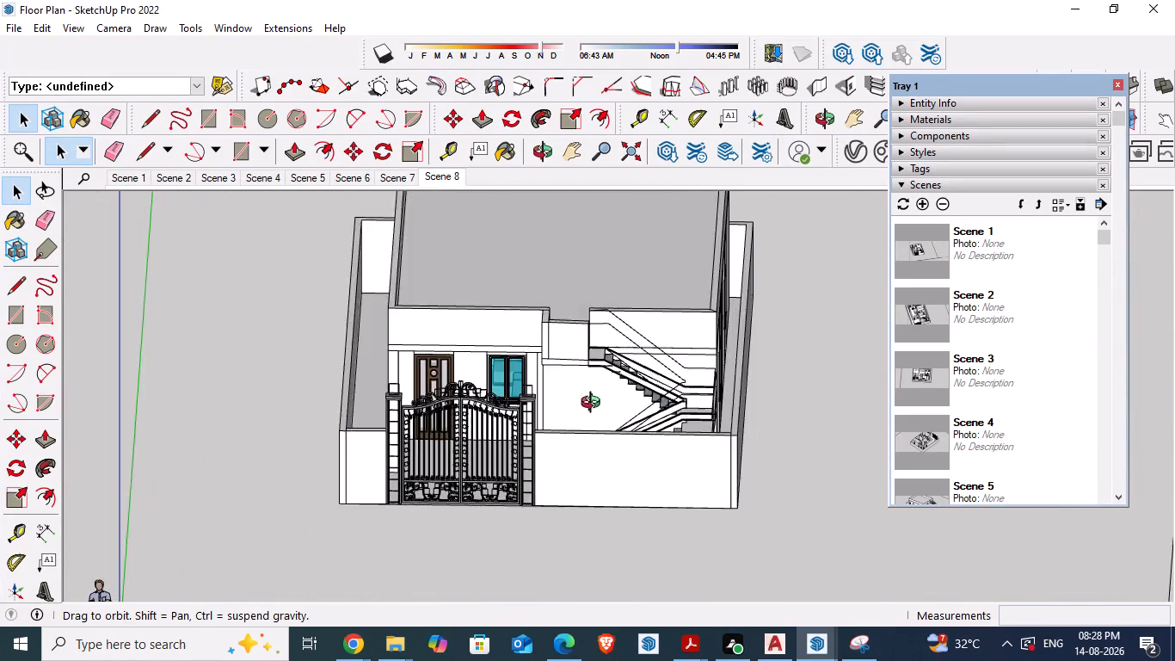
middle_click_drag(594, 405, 490, 402)
middle_click_drag(705, 424, 689, 451)
scroll(656, 473, "down", 9)
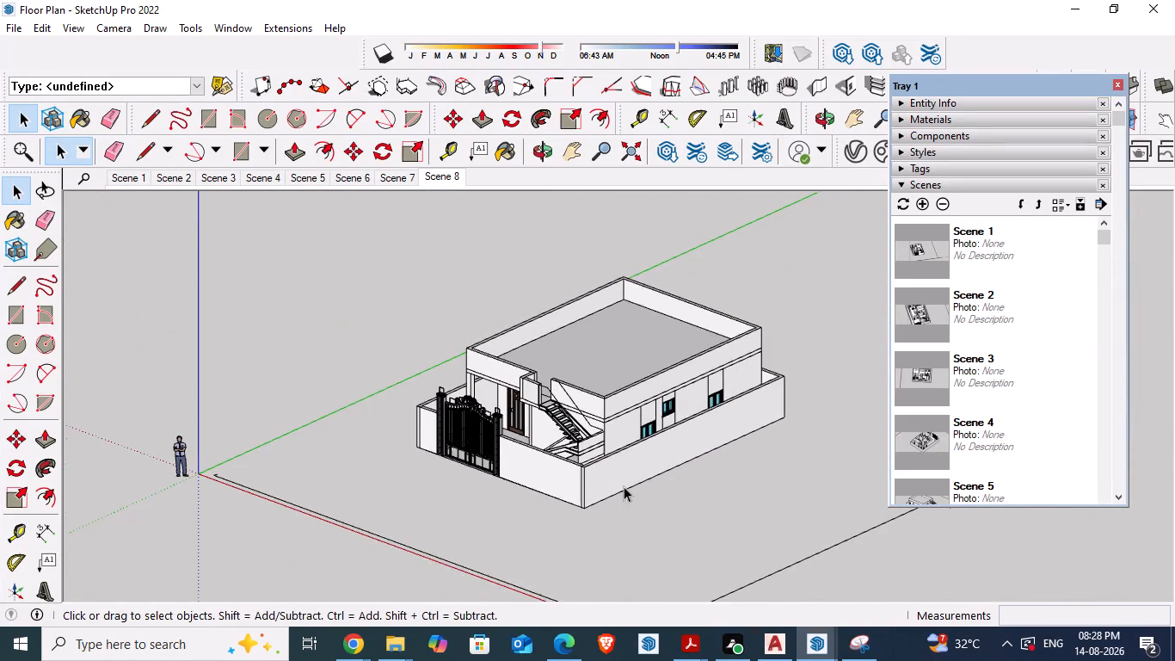
middle_click_drag(627, 460, 729, 430)
scroll(529, 385, "up", 4)
middle_click_drag(524, 429, 624, 466)
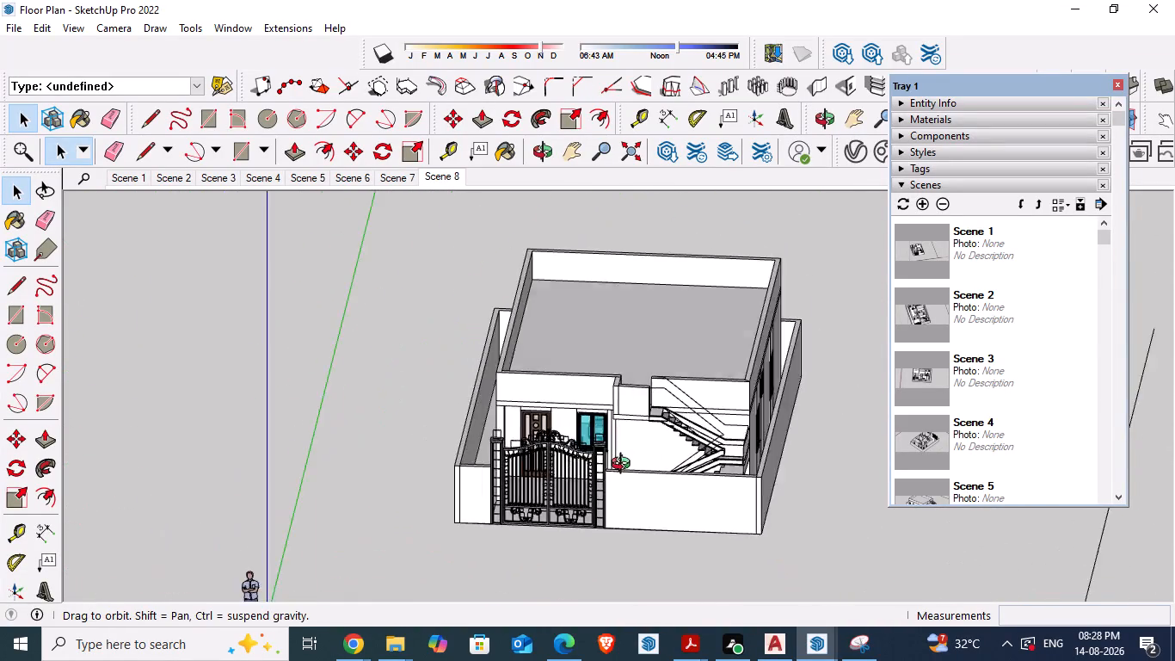
middle_click_drag(624, 466, 785, 461)
middle_click_drag(492, 459, 643, 484)
scroll(581, 441, "up", 1)
Export the scene animation as an MP4 H.264 video named Floor Plan groundfloor in the Intern folder on the Desktop.
left_click(10, 29)
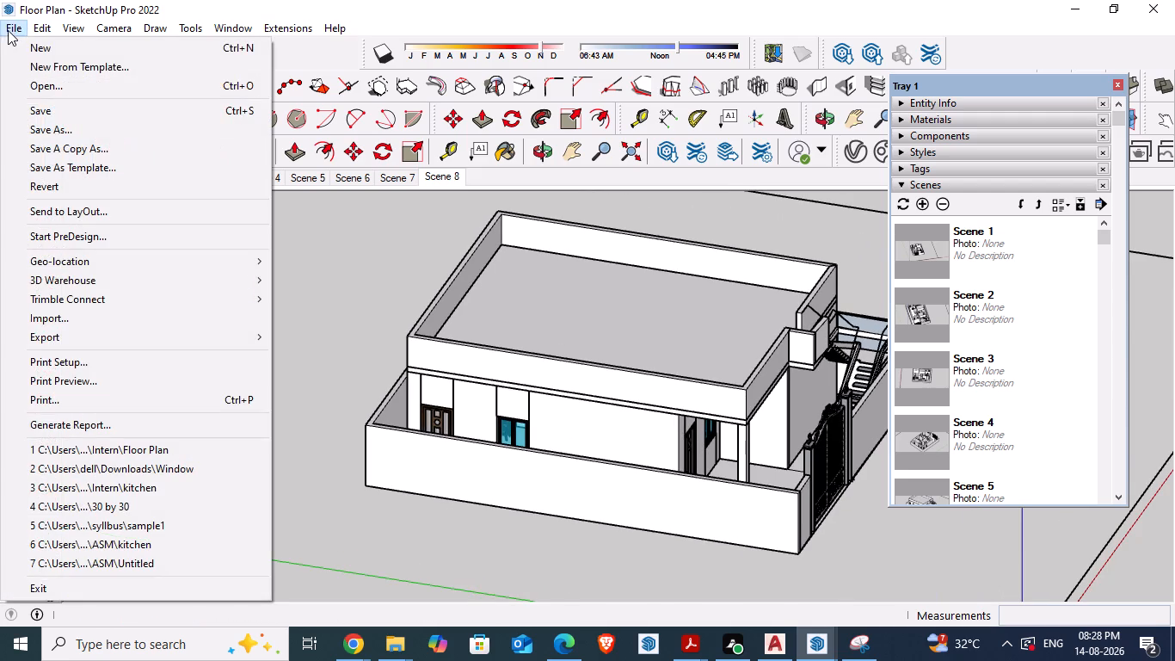
left_click(113, 333)
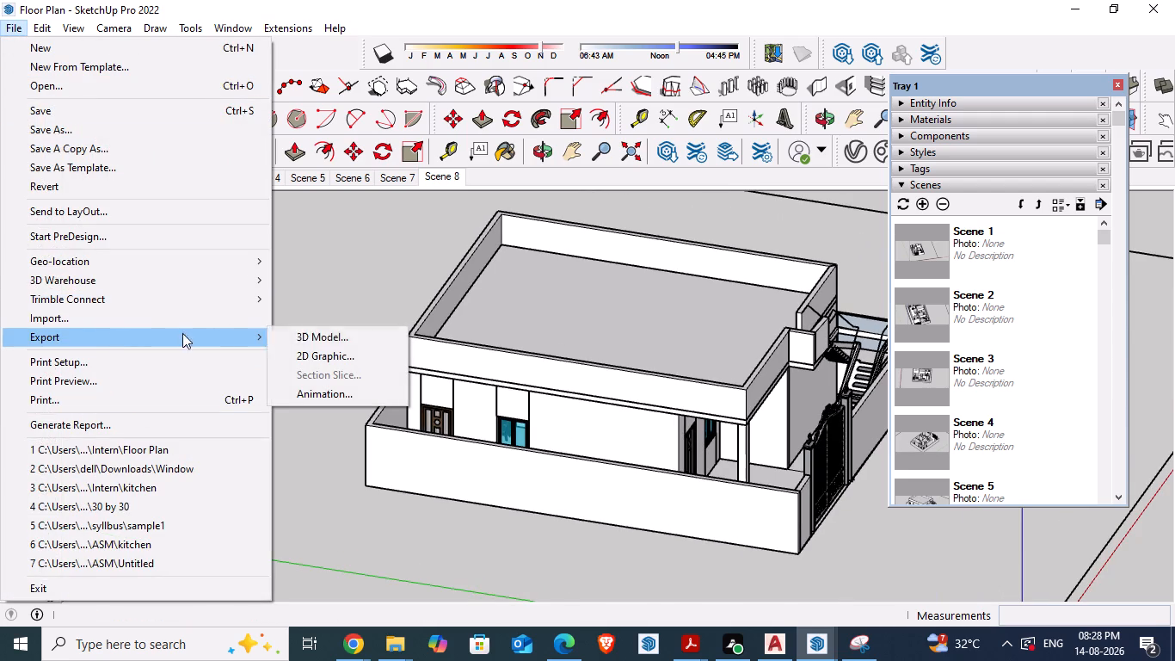
left_click(323, 395)
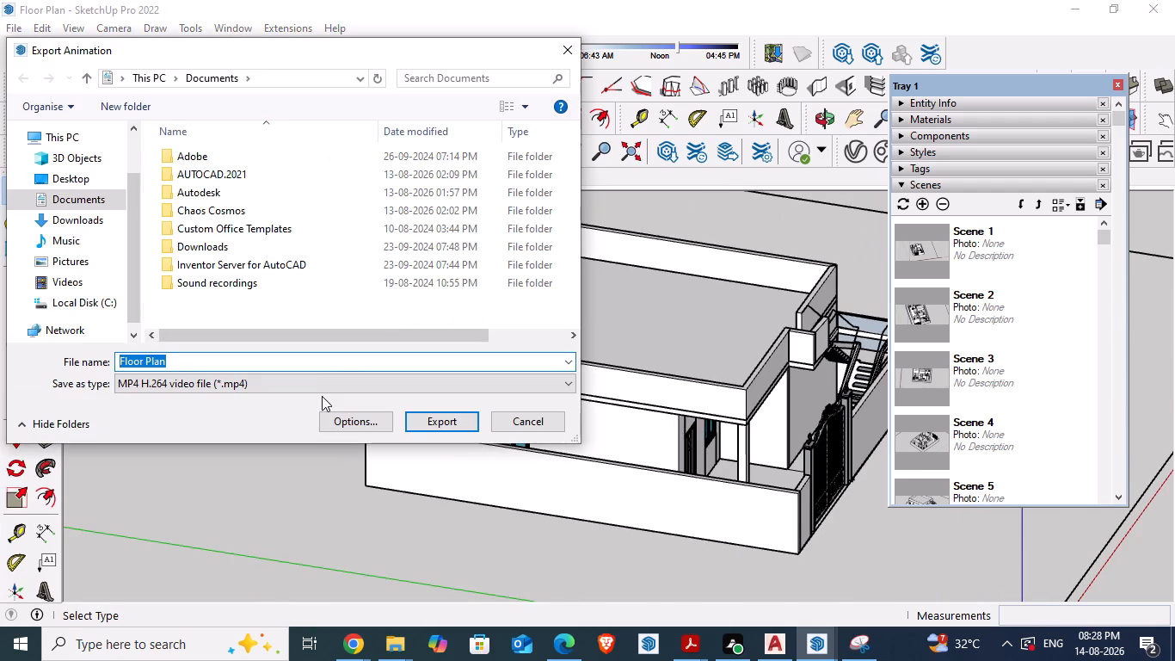
left_click(211, 355)
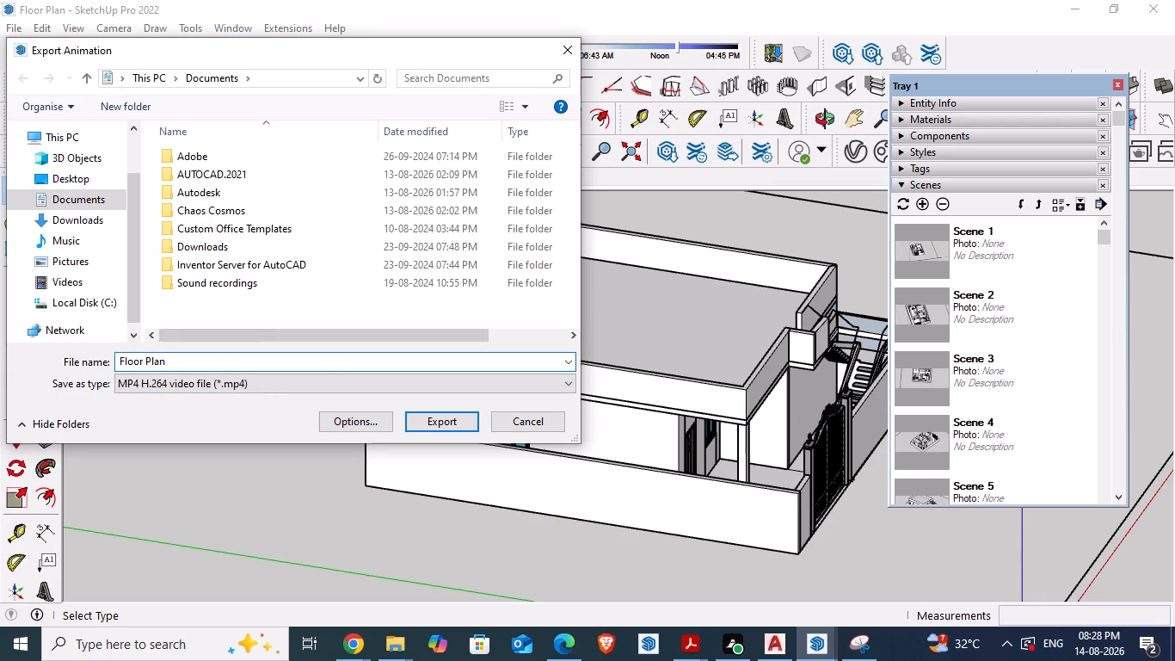
key("space")
type("groun")
type("dfloor")
left_click(71, 171)
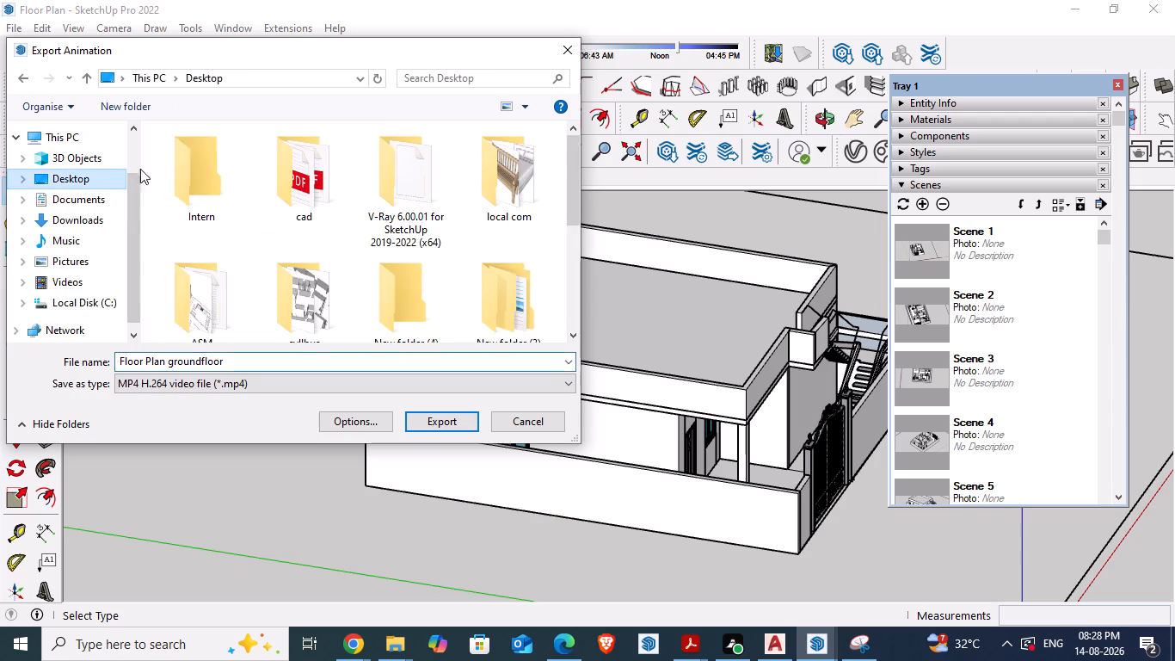
double_click(188, 163)
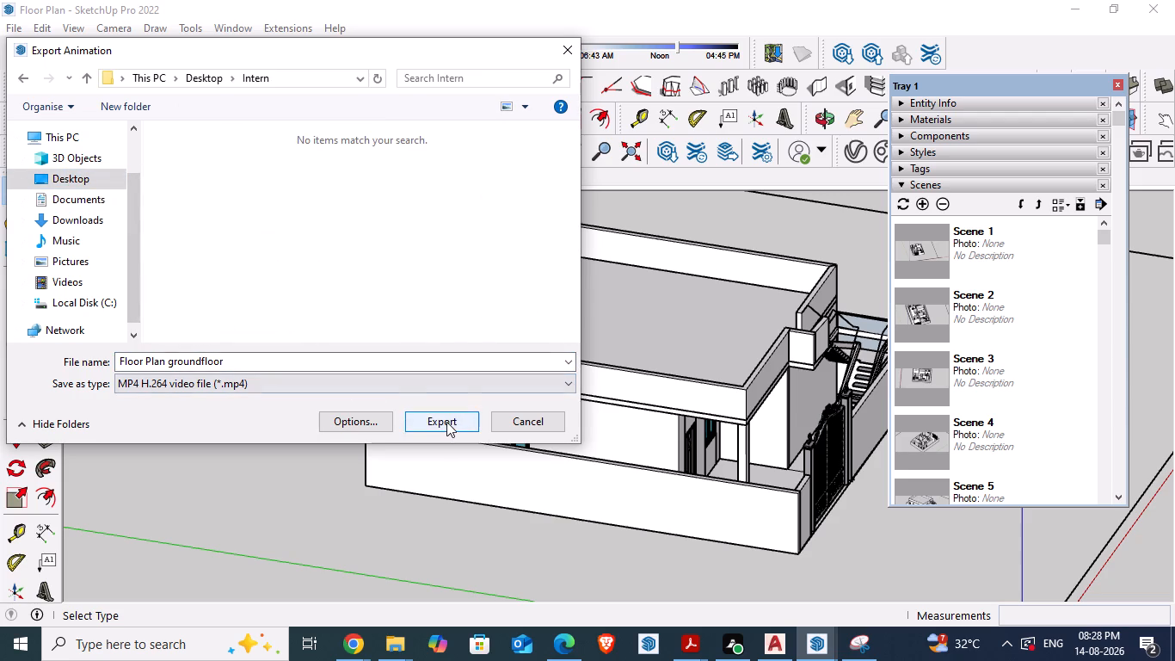
left_click(446, 422)
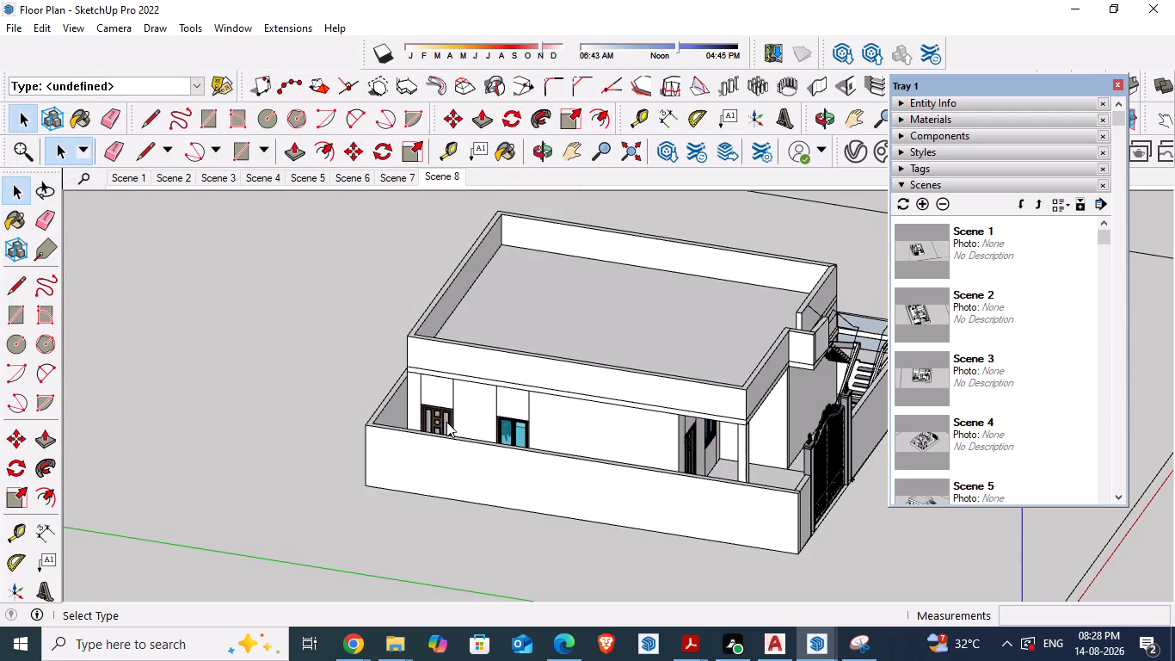
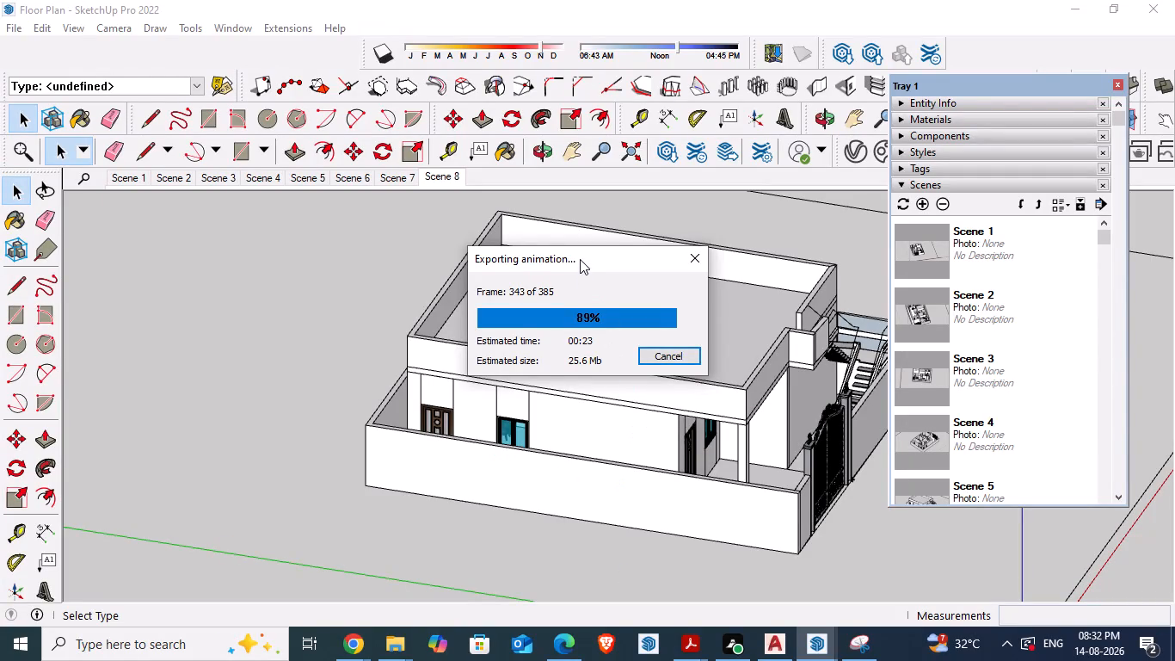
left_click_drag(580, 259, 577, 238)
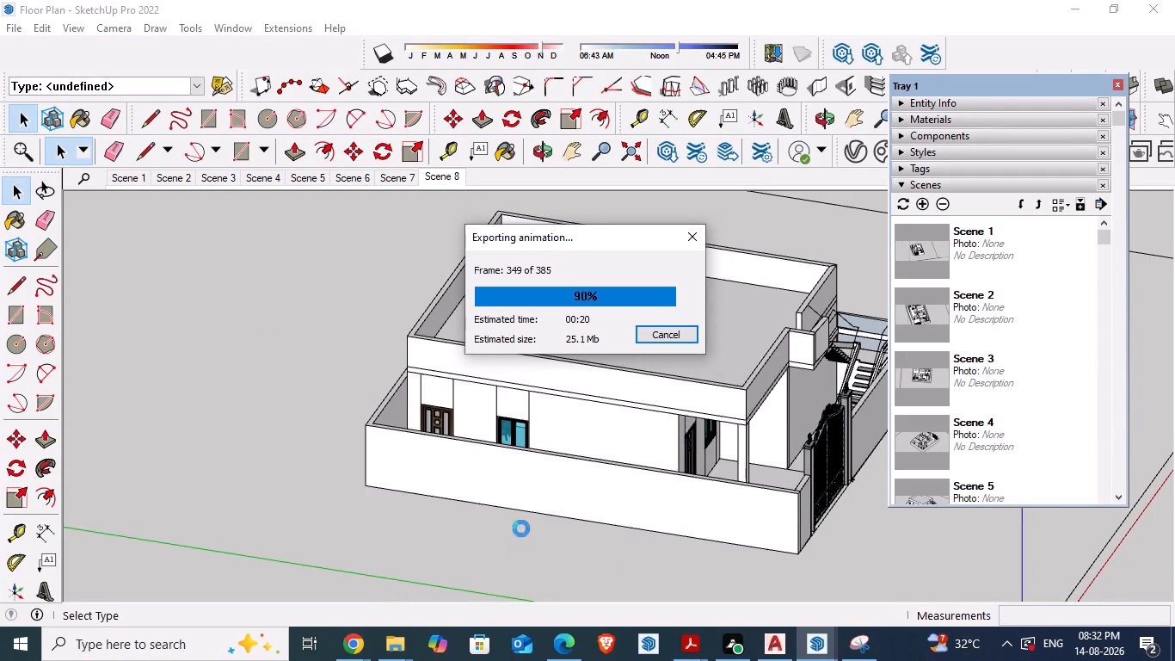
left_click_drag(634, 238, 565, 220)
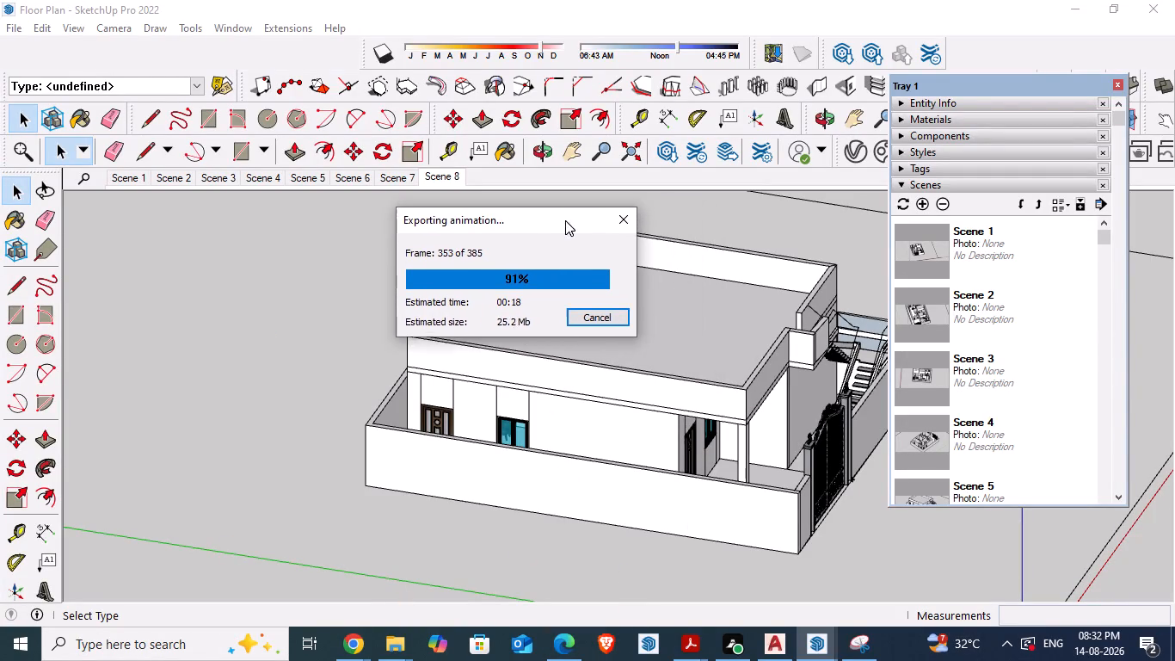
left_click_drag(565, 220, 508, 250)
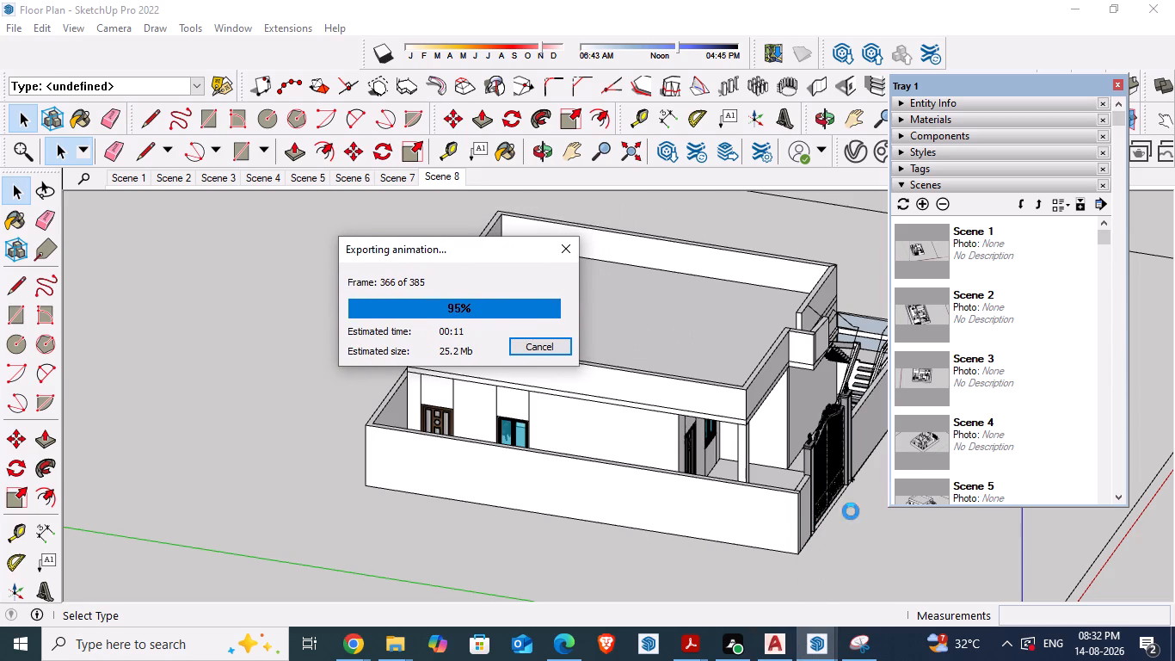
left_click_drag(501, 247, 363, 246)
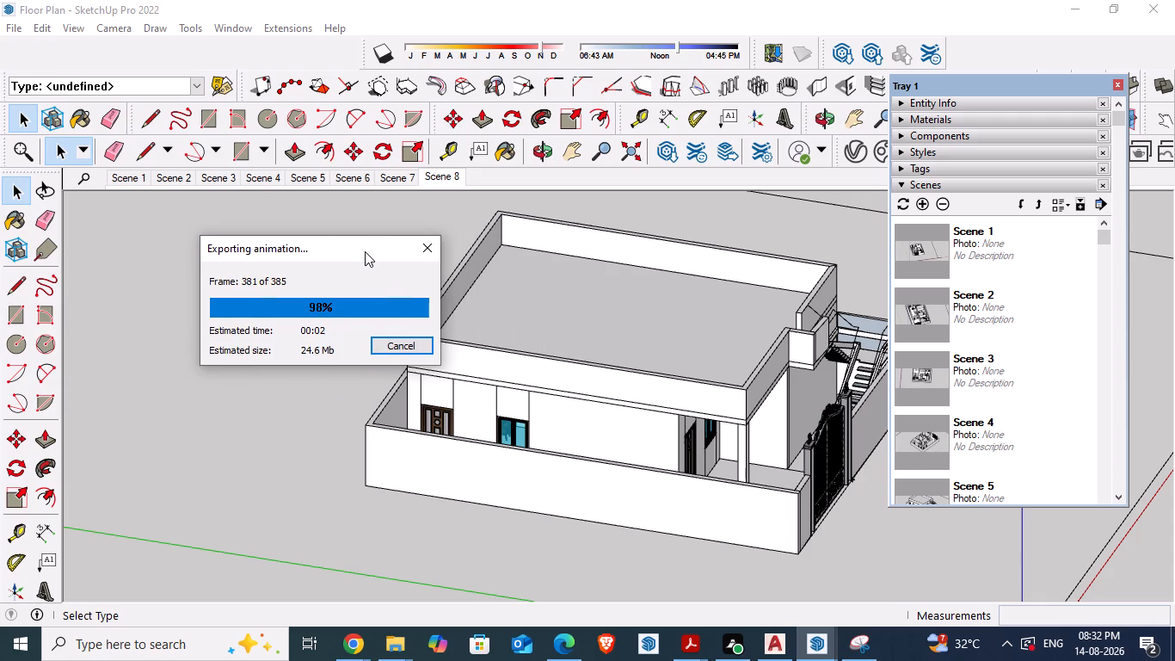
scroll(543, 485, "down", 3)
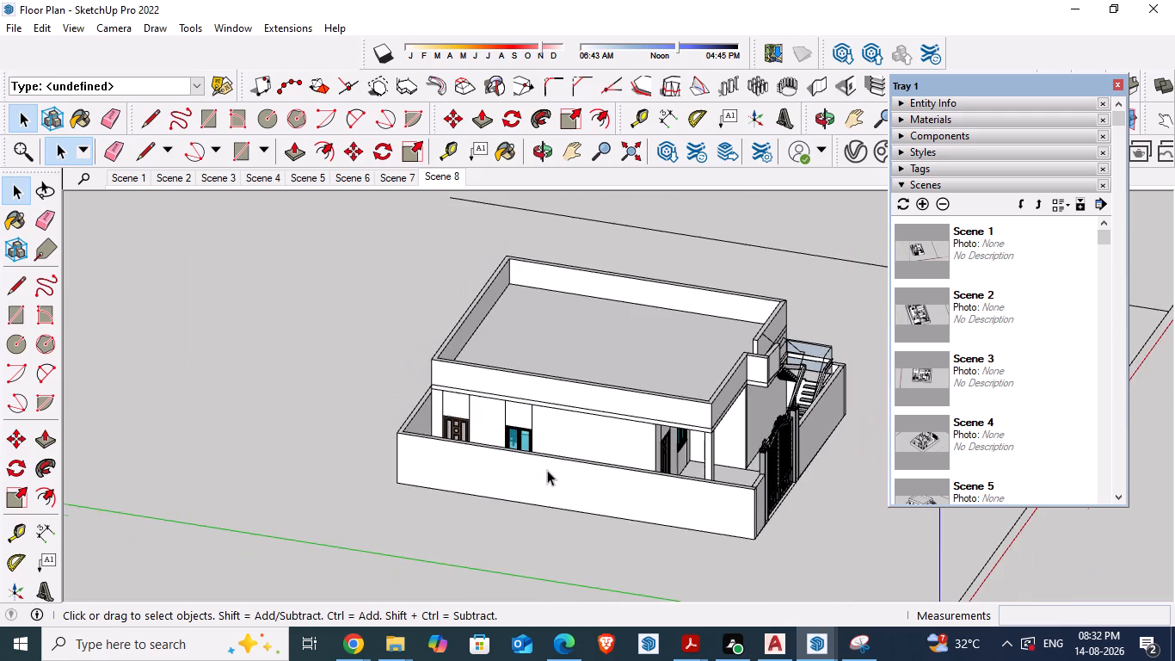
Examine the roofed house model from all around, including the gate and staircase, the windowed long side and the rear end.
middle_click_drag(666, 467, 423, 423)
scroll(743, 474, "up", 6)
middle_click_drag(746, 446, 432, 462)
scroll(564, 414, "up", 3)
middle_click_drag(612, 413, 344, 432)
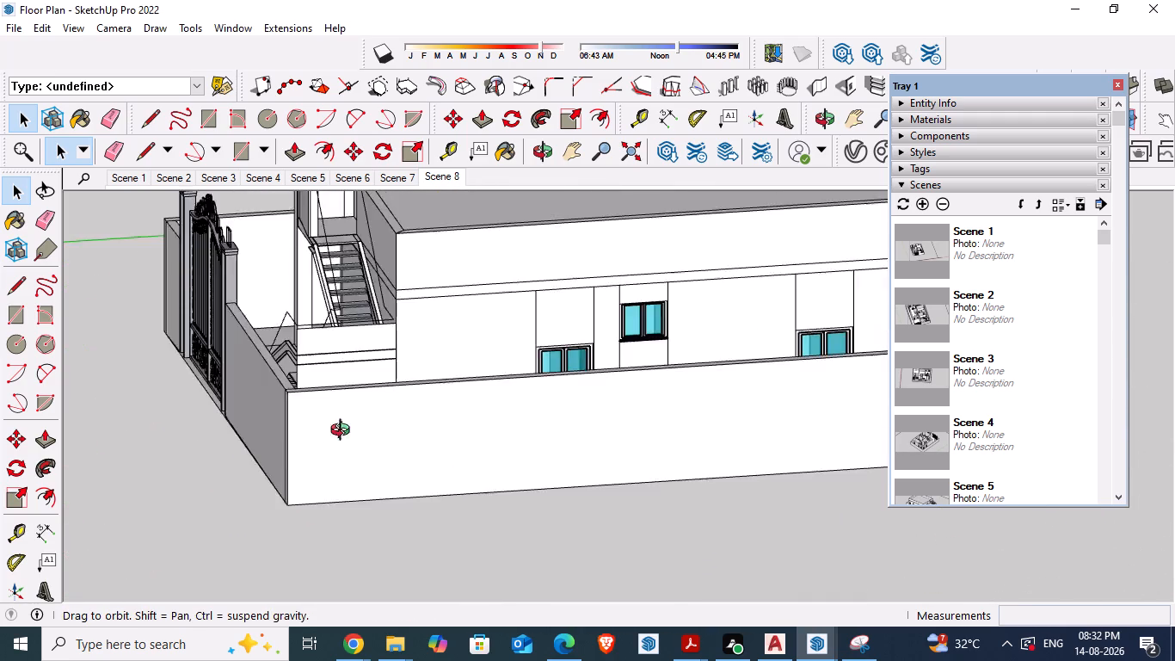
middle_click_drag(344, 432, 287, 434)
scroll(511, 432, "down", 2)
middle_click_drag(628, 466, 366, 502)
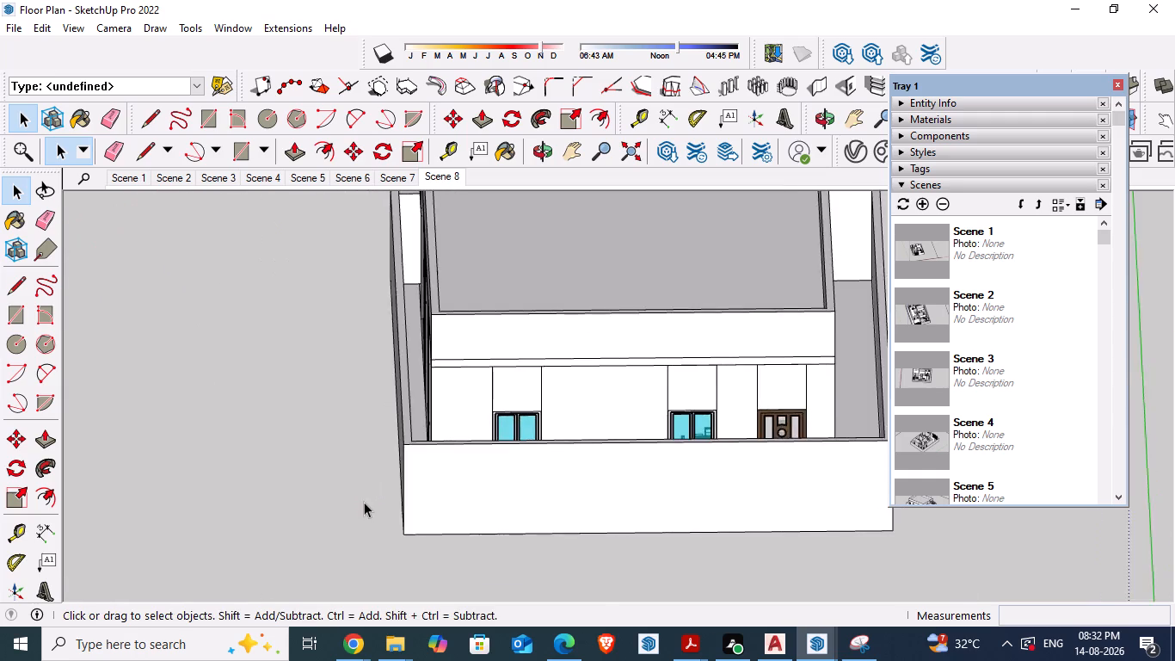
scroll(349, 494, "down", 3)
middle_click_drag(623, 494, 328, 464)
middle_click_drag(593, 464, 524, 464)
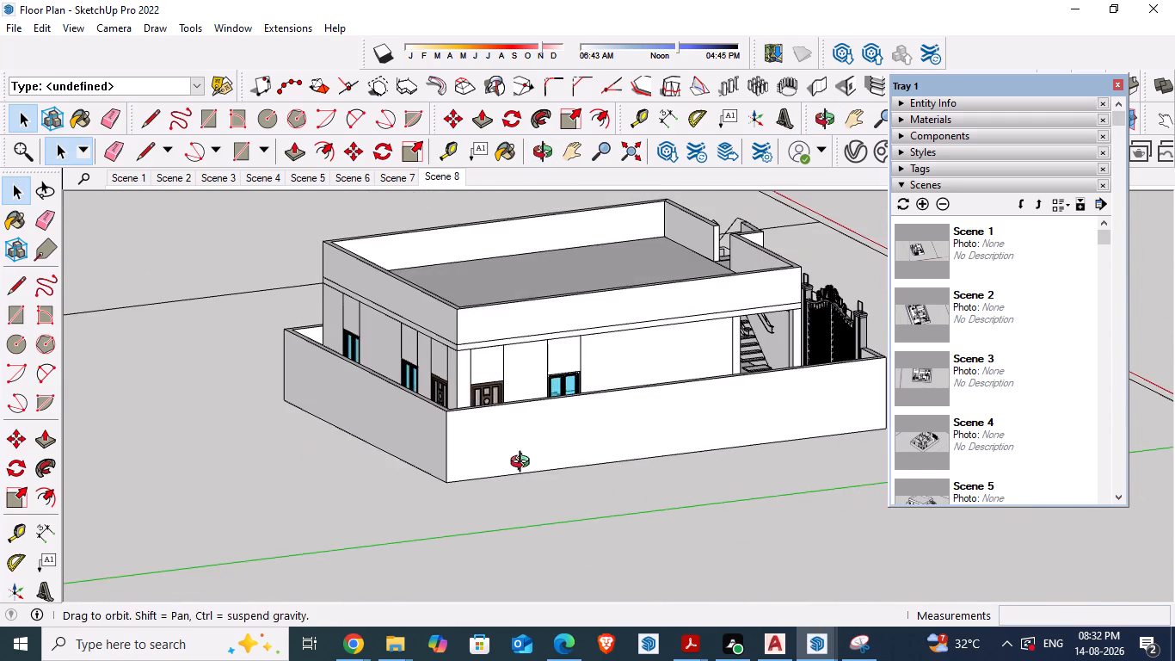
middle_click_drag(524, 464, 461, 470)
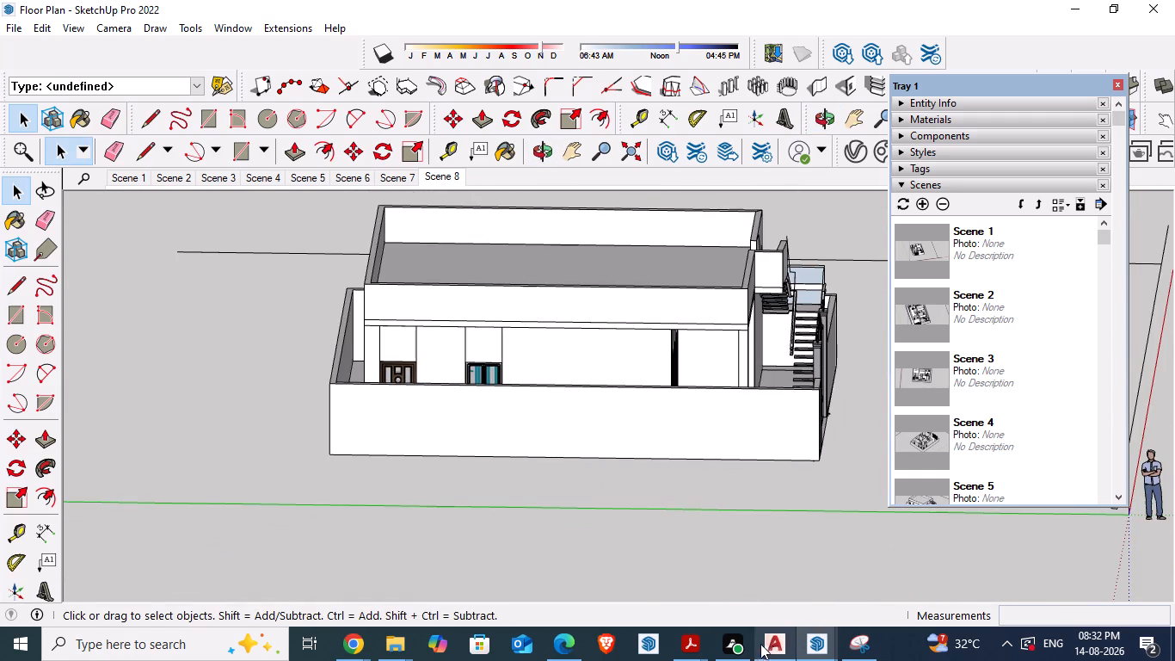